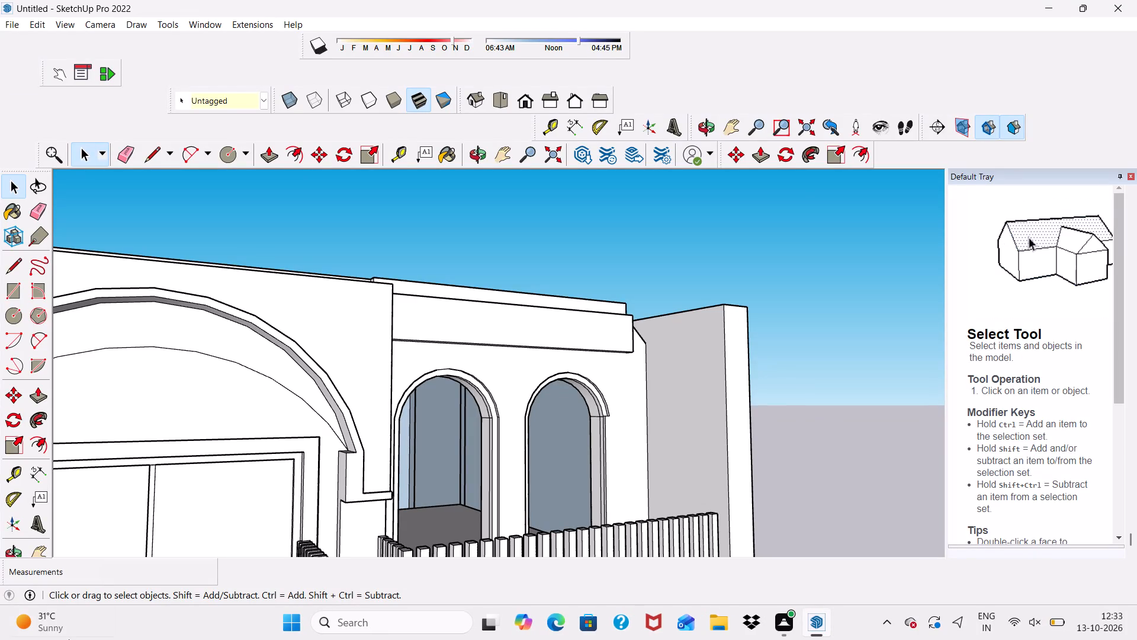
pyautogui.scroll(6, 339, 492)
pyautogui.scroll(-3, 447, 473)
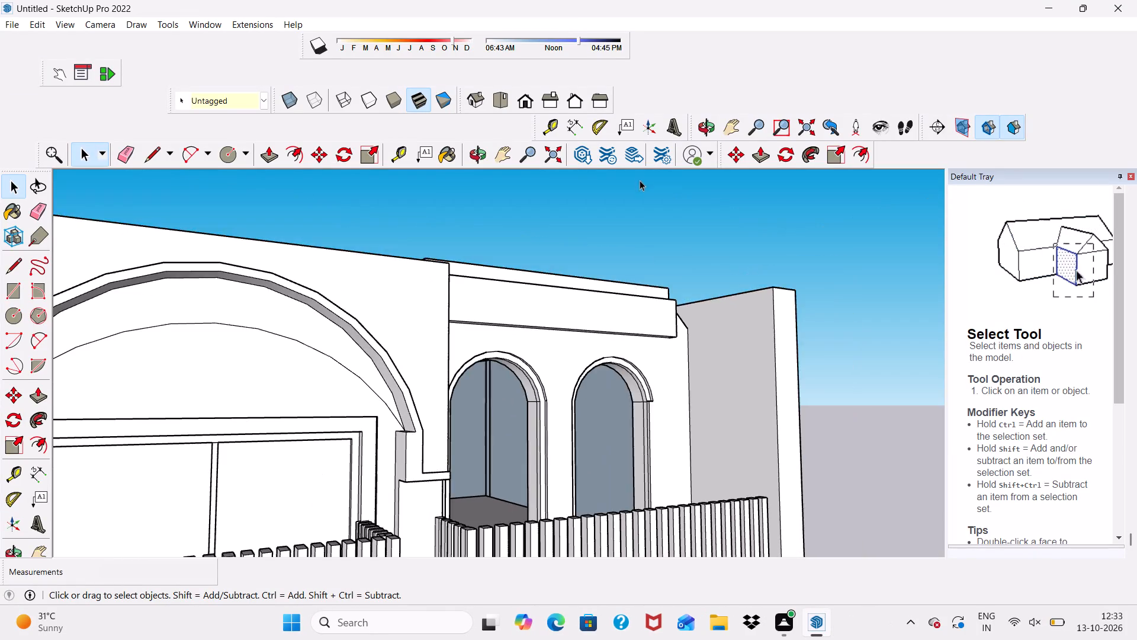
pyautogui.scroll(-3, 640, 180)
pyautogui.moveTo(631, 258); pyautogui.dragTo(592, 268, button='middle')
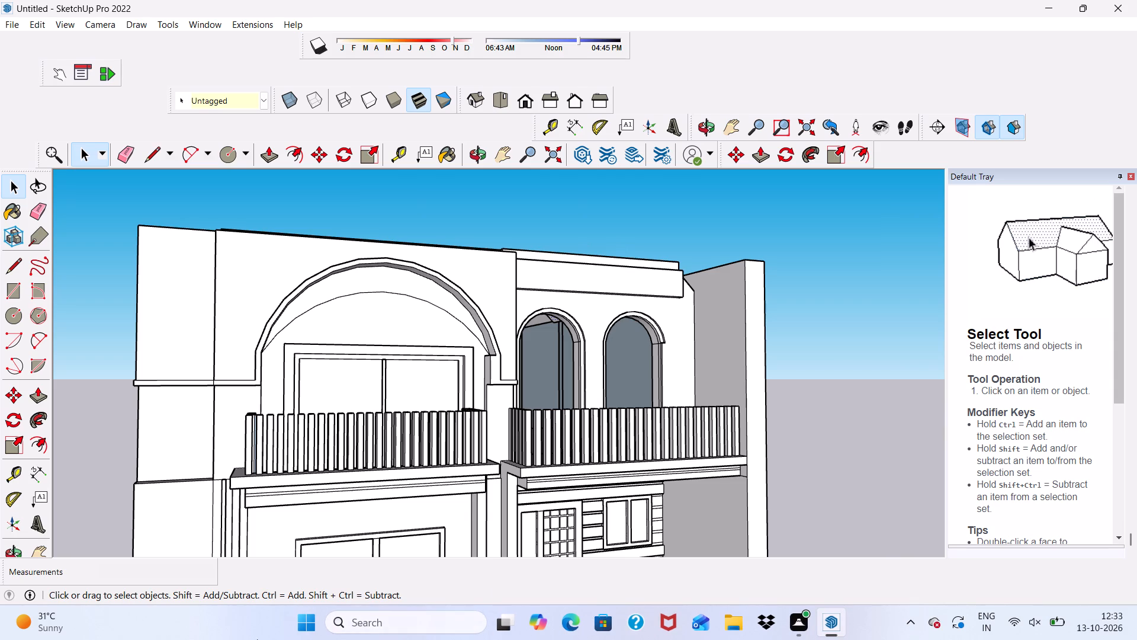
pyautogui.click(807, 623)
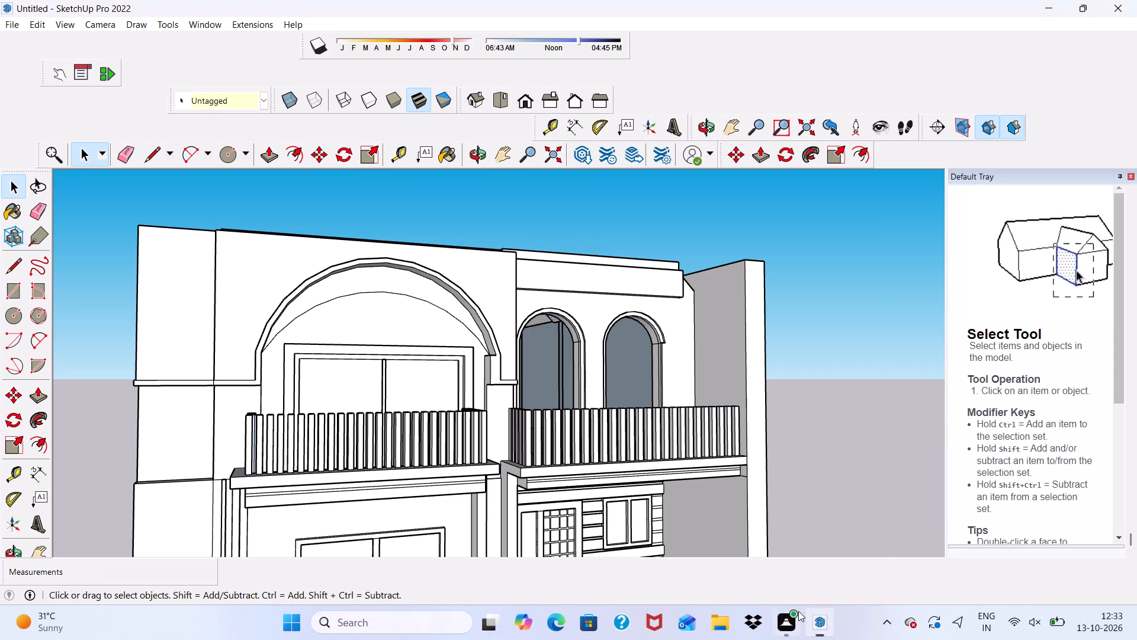
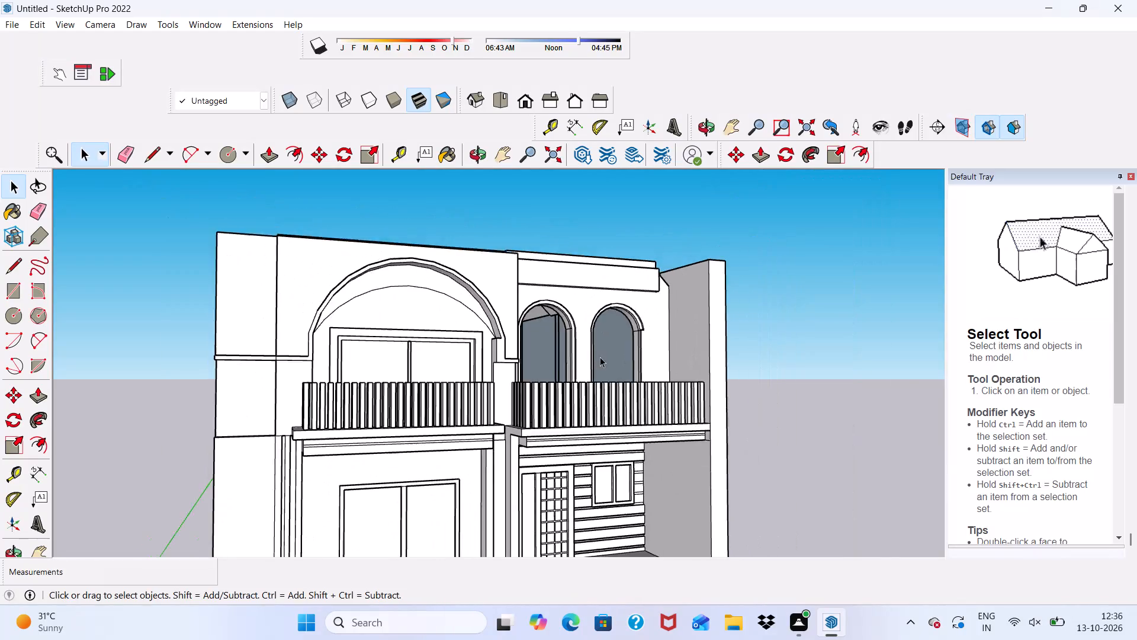
# Push/Pull the rear wall face seen through the arched opening by about 4' 3 13/16".
pyautogui.moveTo(600, 357); pyautogui.dragTo(531, 388, button='middle')
pyautogui.scroll(8, 545, 382)
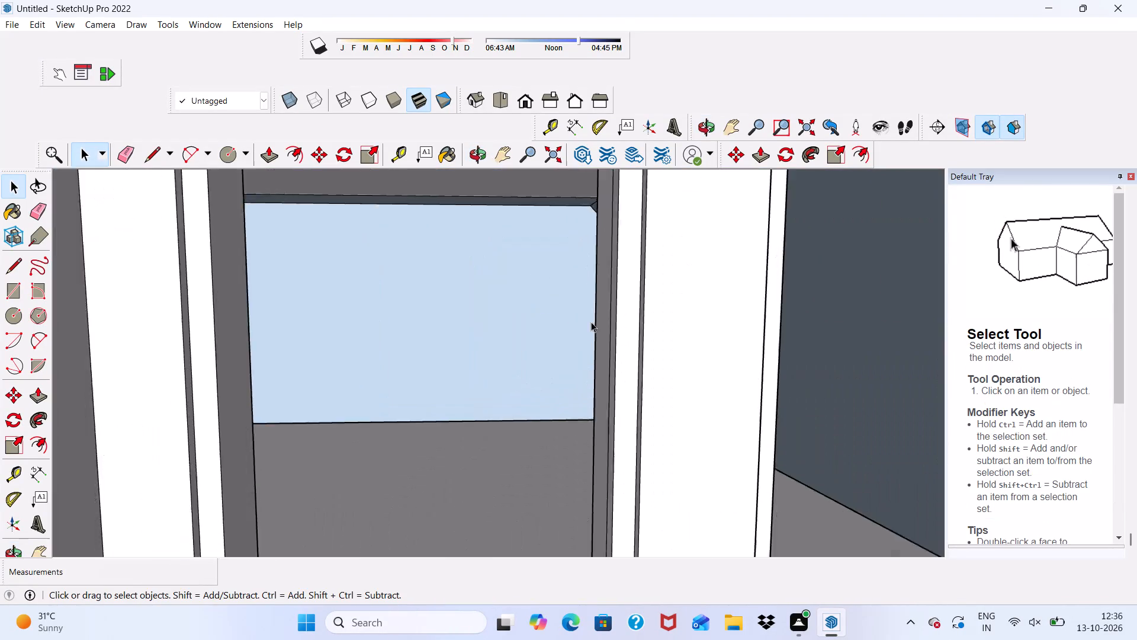
pyautogui.scroll(2, 591, 322)
pyautogui.scroll(-1, 562, 332)
pyautogui.click(543, 354)
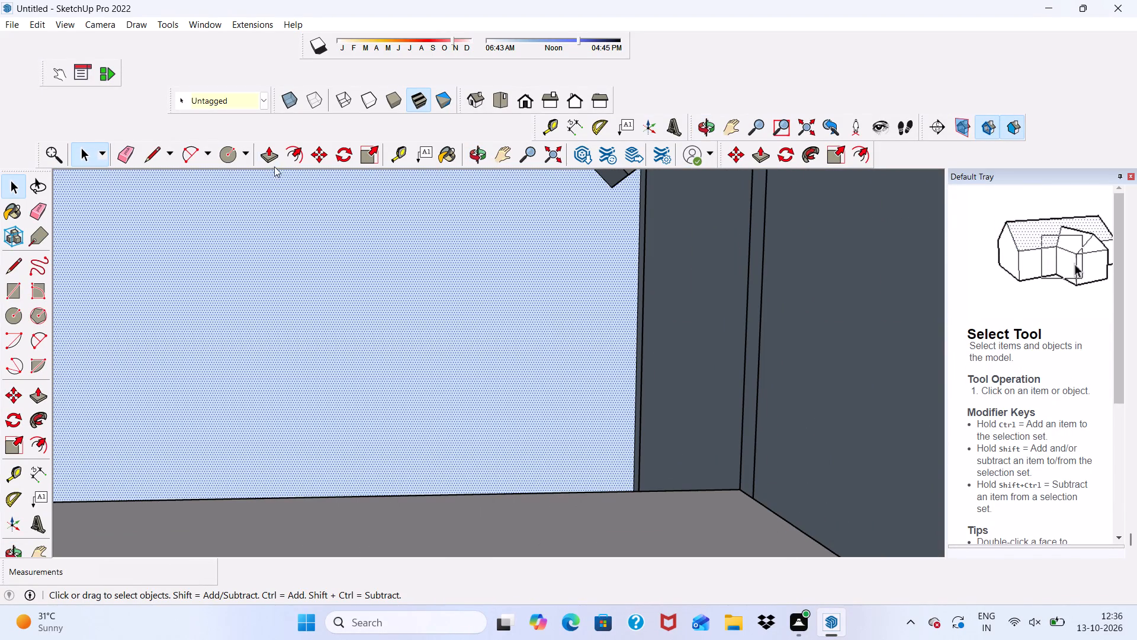
pyautogui.click(269, 155)
pyautogui.click(383, 310)
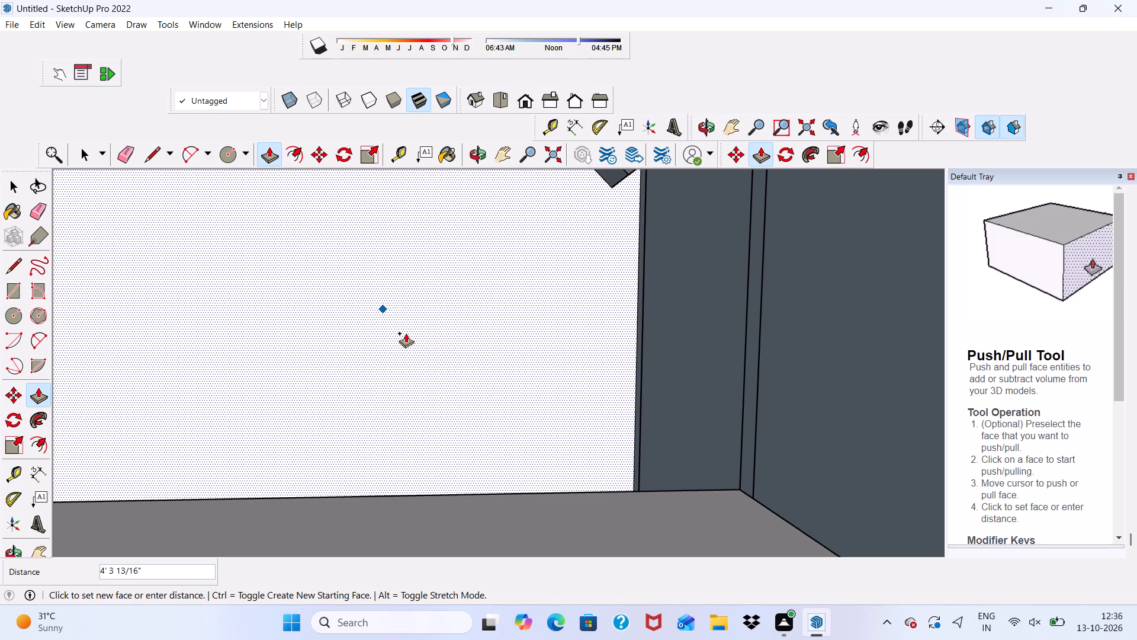
pyautogui.click(406, 333)
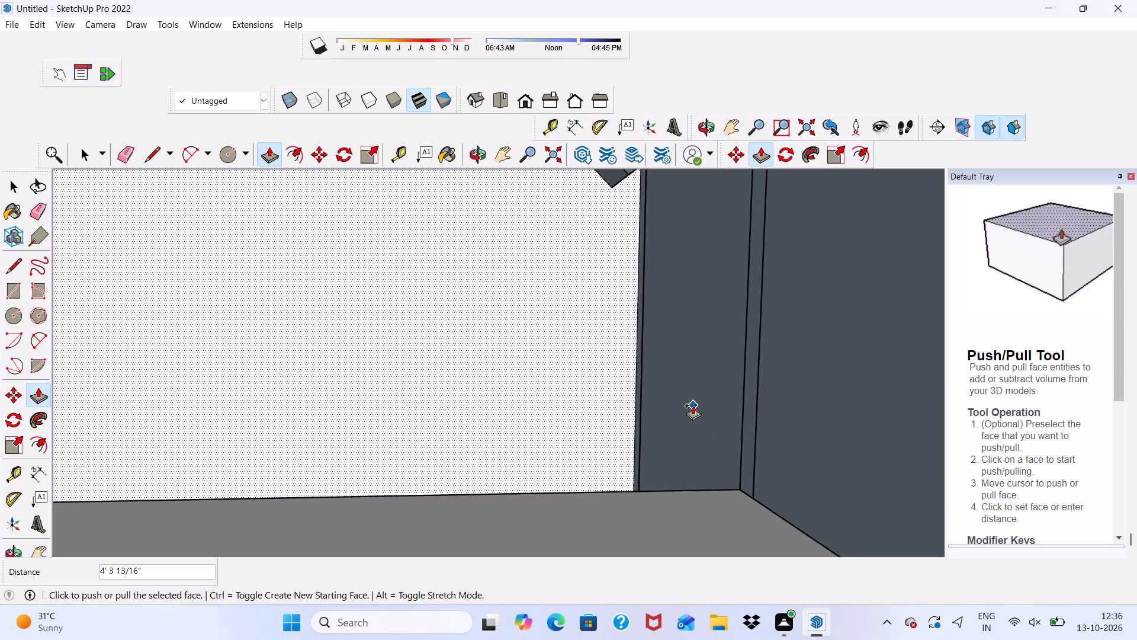
# Push/Pull the recessed wall face beside the rear wall, behind the arches, by about 1' 4 3/16".
pyautogui.scroll(-1, 693, 405)
pyautogui.moveTo(695, 408); pyautogui.dragTo(1003, 415, button='middle')
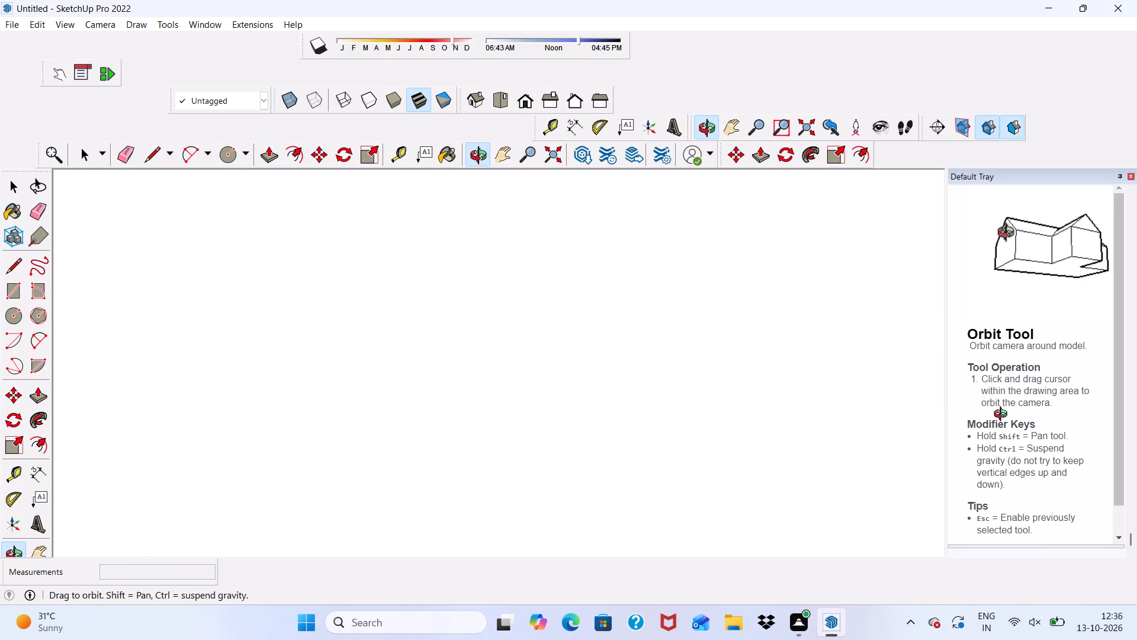
pyautogui.moveTo(1003, 415); pyautogui.dragTo(834, 473, button='middle')
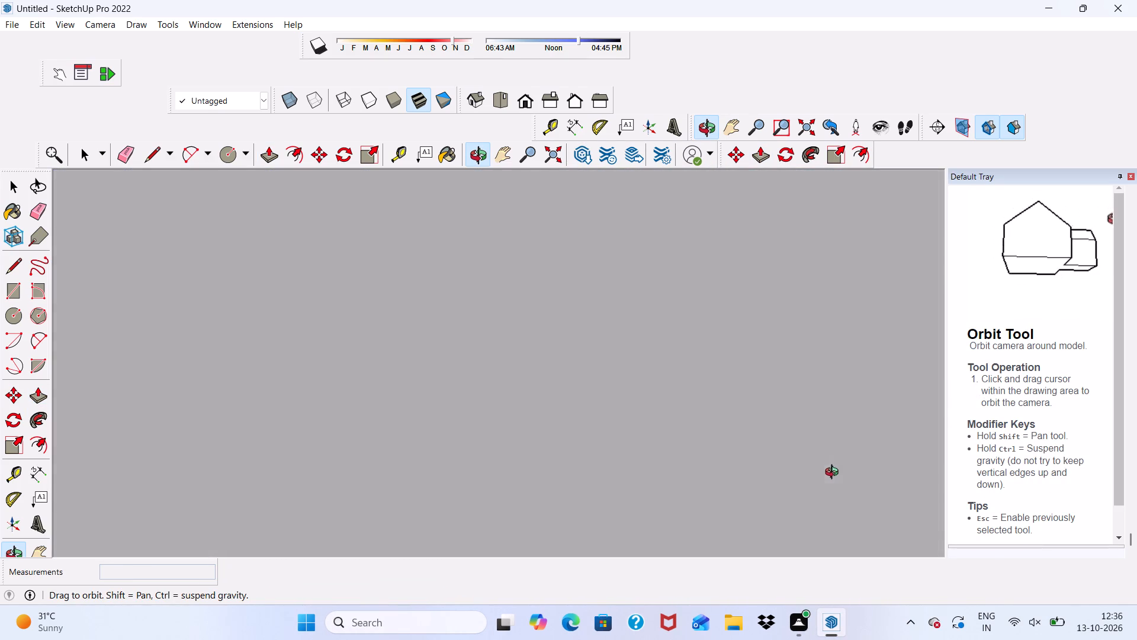
pyautogui.moveTo(834, 473); pyautogui.dragTo(812, 439, button='middle')
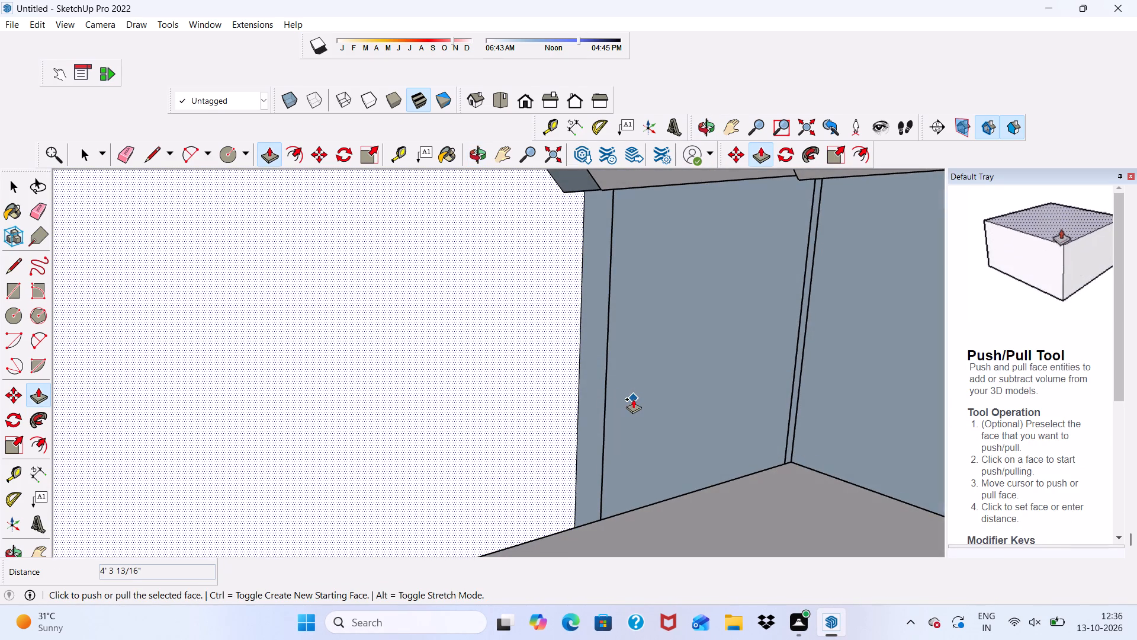
pyautogui.press('space')
pyautogui.click(645, 405)
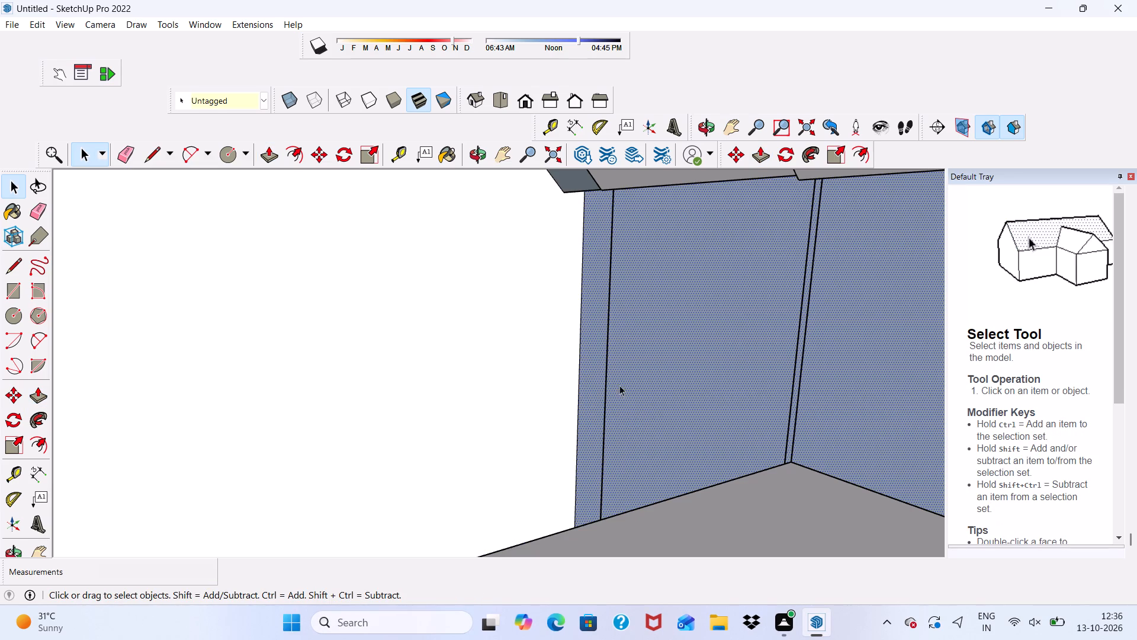
pyautogui.click(264, 154)
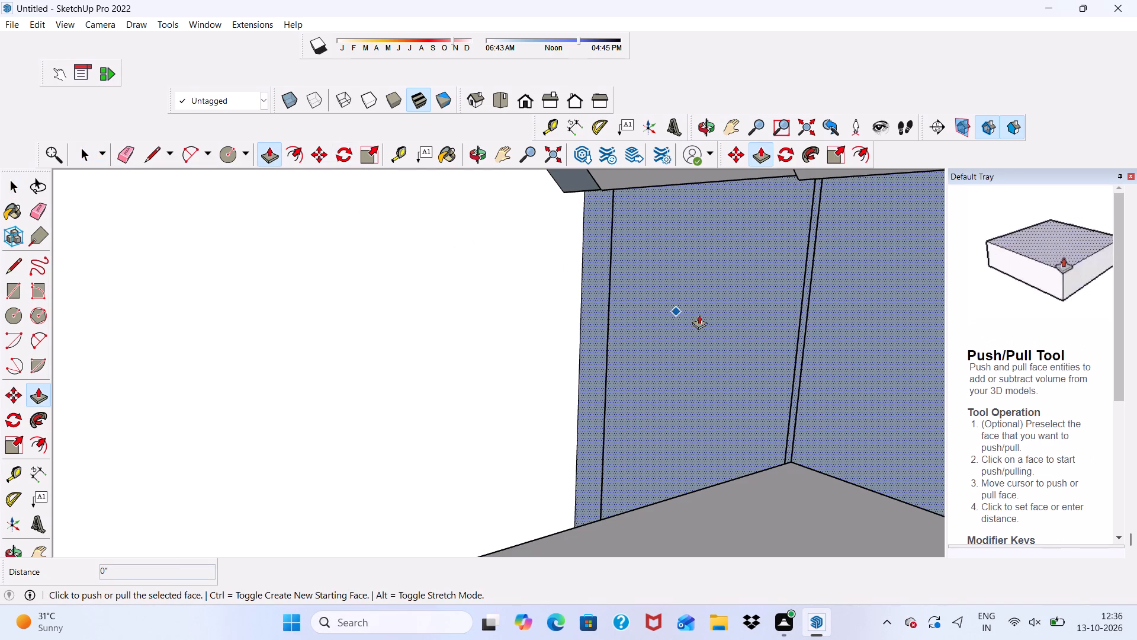
pyautogui.click(712, 316)
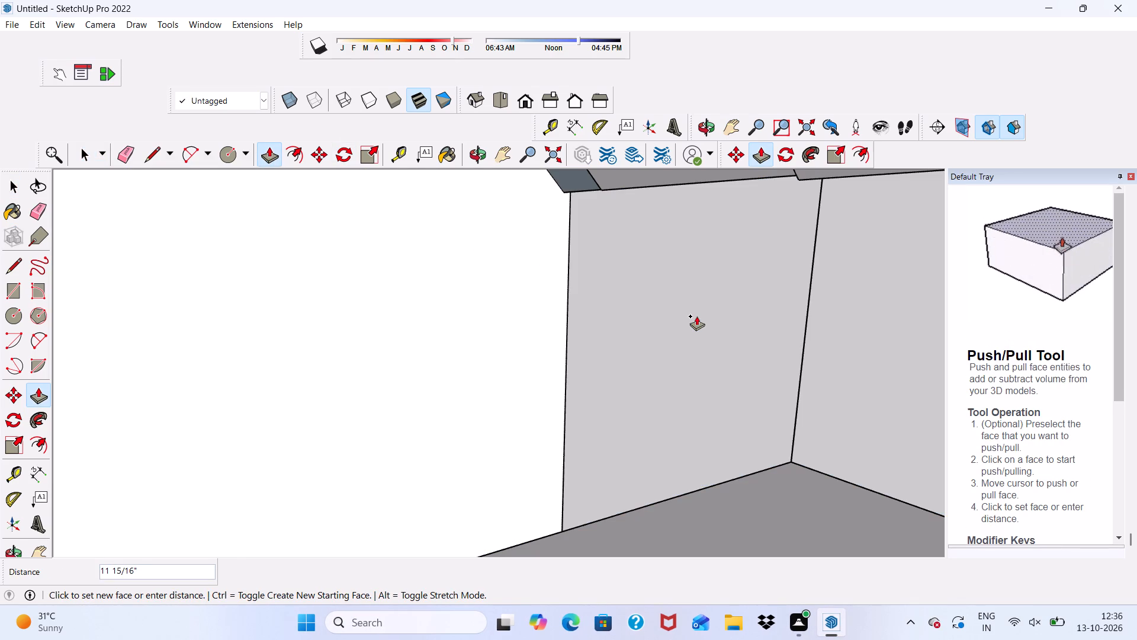
pyautogui.click(692, 324)
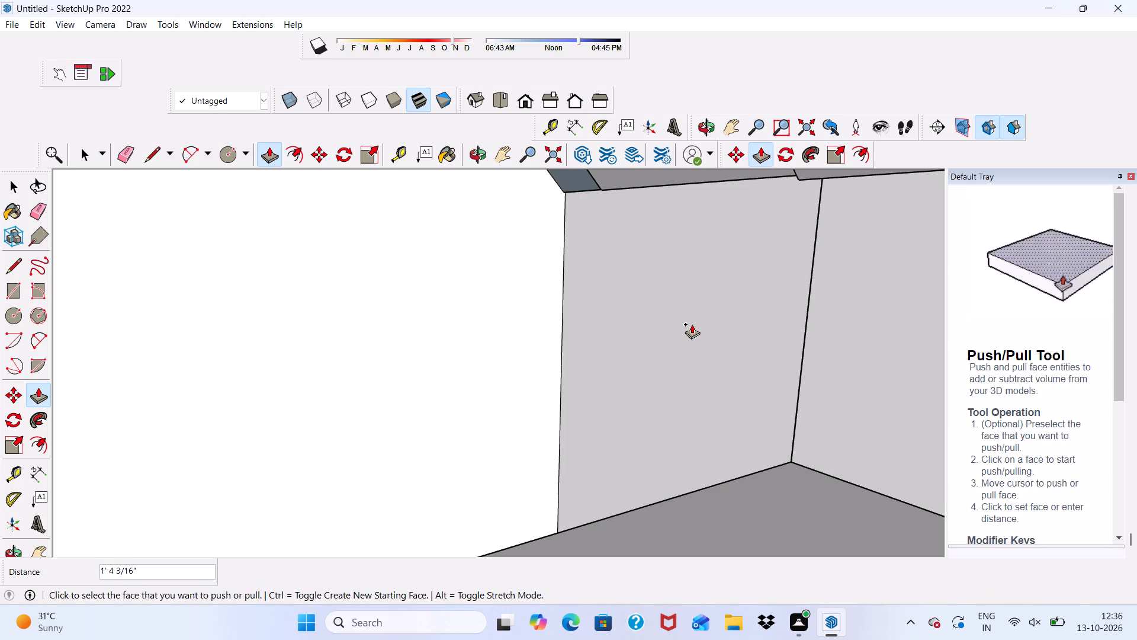
# Push/Pull the upper and lower recessed strips at the wall's edge behind the arch flush with the adjoining wall face.
pyautogui.scroll(-6, 690, 324)
pyautogui.click(522, 103)
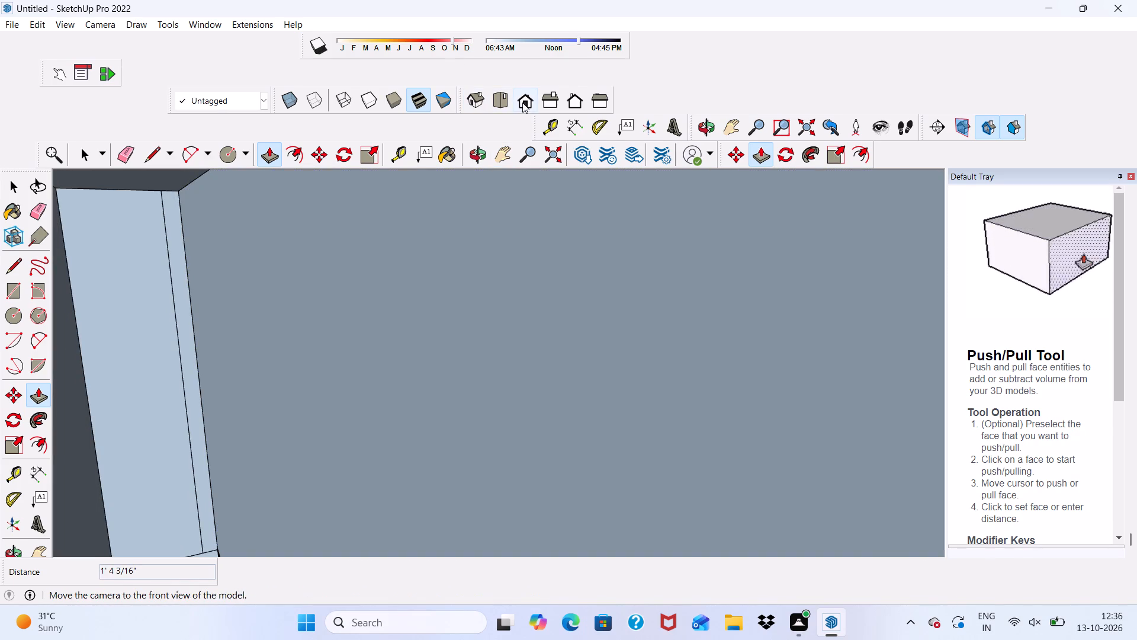
pyautogui.scroll(-4, 557, 220)
pyautogui.scroll(-1, 580, 296)
pyautogui.scroll(-4, 519, 282)
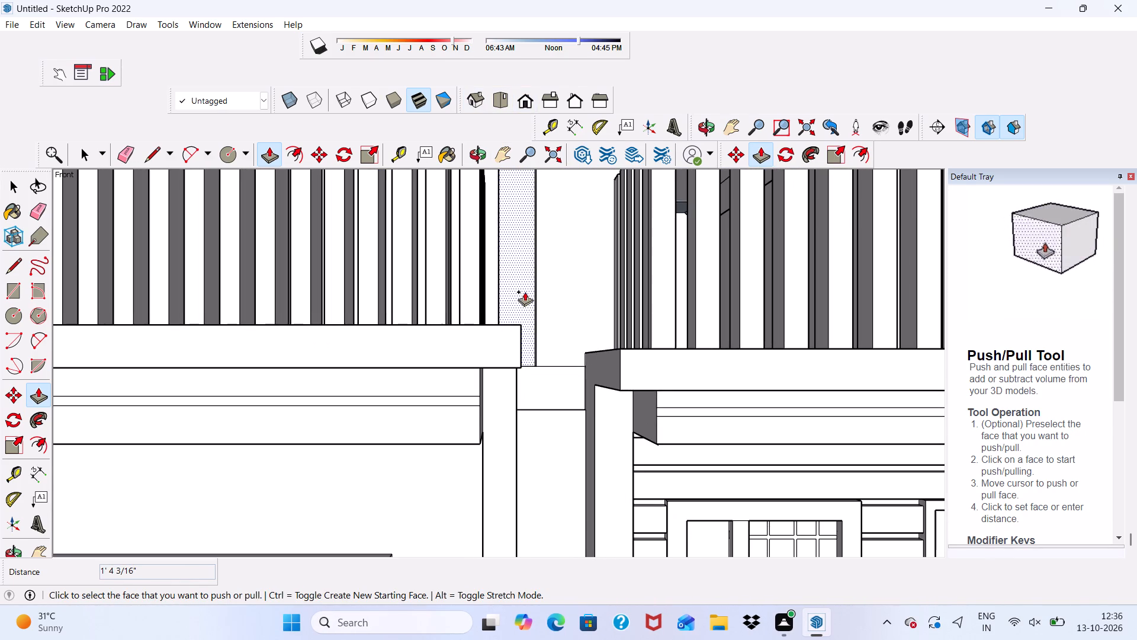
pyautogui.scroll(-6, 525, 292)
pyautogui.scroll(1, 541, 245)
pyautogui.scroll(-5, 539, 252)
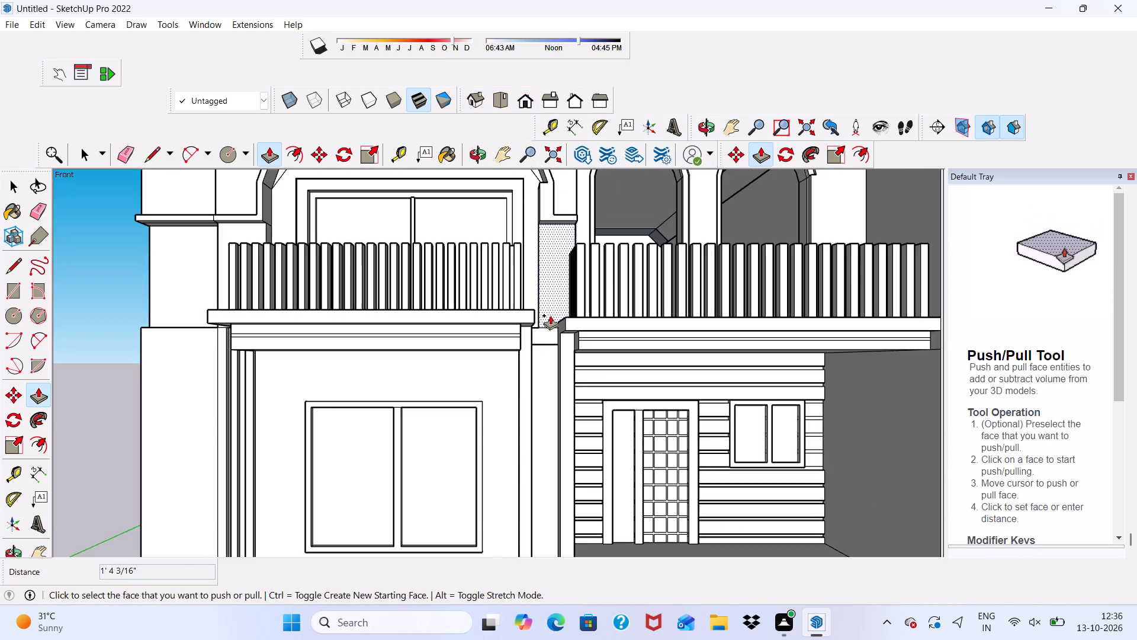
pyautogui.scroll(-5, 539, 268)
pyautogui.scroll(7, 618, 251)
pyautogui.moveTo(633, 279); pyautogui.dragTo(647, 283, button='middle')
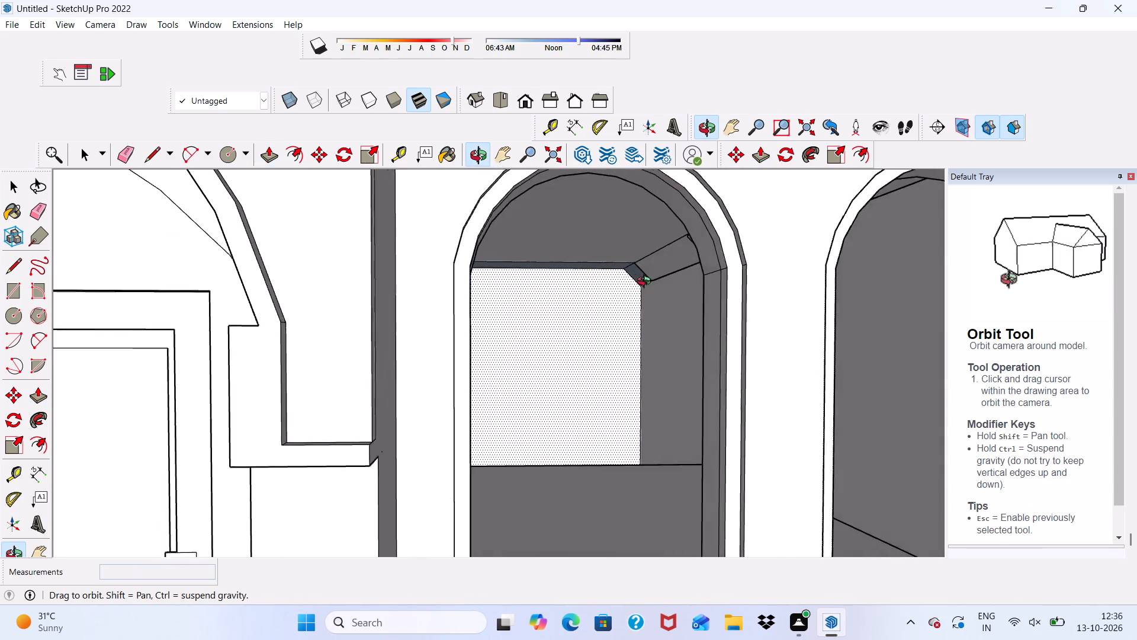
pyautogui.moveTo(647, 283); pyautogui.dragTo(510, 319, button='middle')
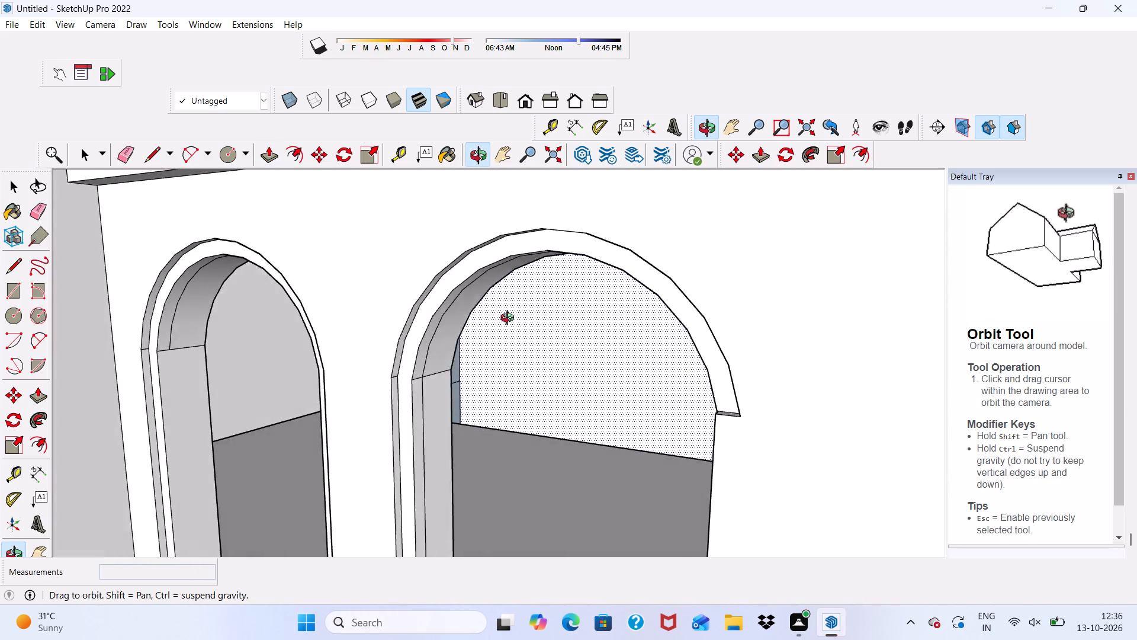
pyautogui.moveTo(510, 319); pyautogui.dragTo(503, 326, button='middle')
pyautogui.scroll(13, 518, 395)
pyautogui.click(359, 333)
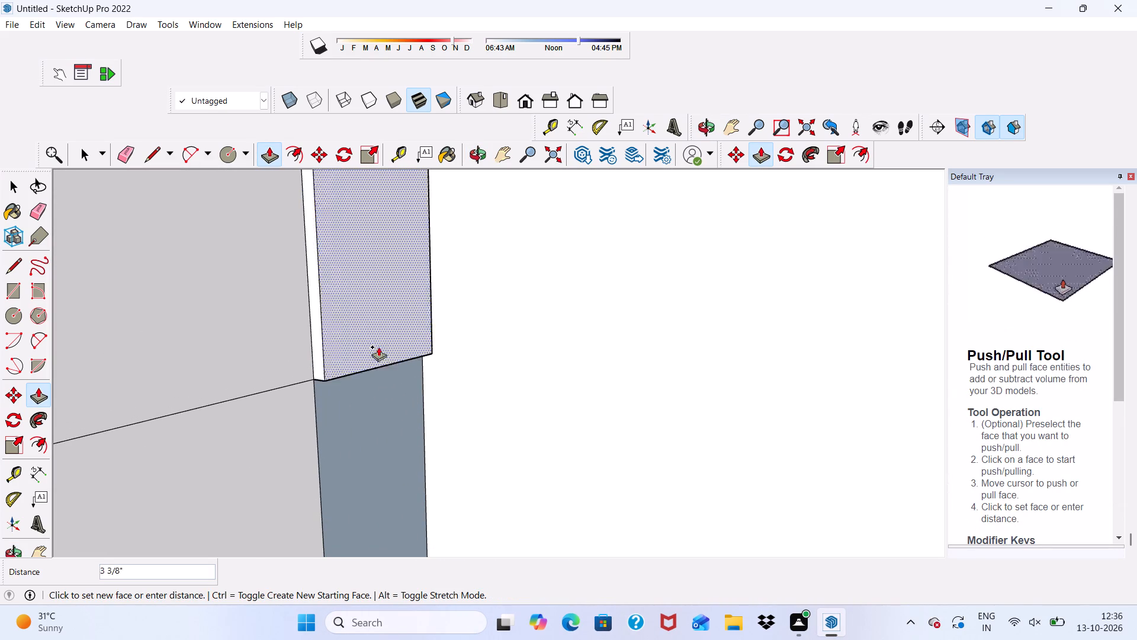
pyautogui.click(298, 362)
pyautogui.click(365, 410)
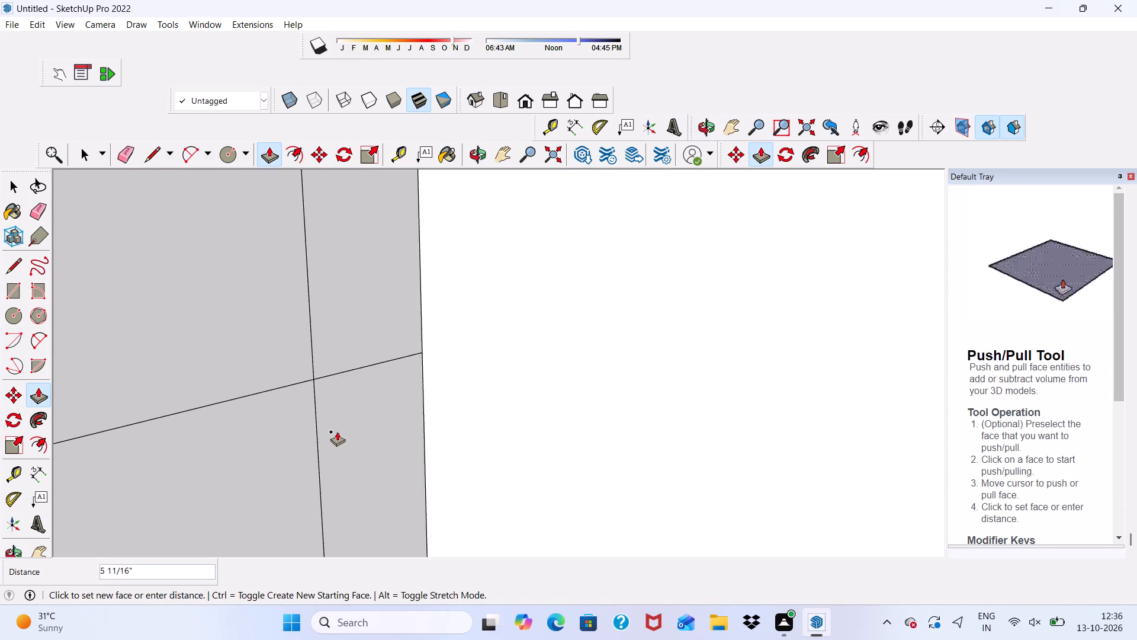
pyautogui.click(291, 433)
# Push/Pull the narrow horizontal ledge along the base of the wall behind the arches 23' up to the ceiling.
pyautogui.scroll(-10, 326, 395)
pyautogui.moveTo(420, 375); pyautogui.dragTo(551, 339, button='middle')
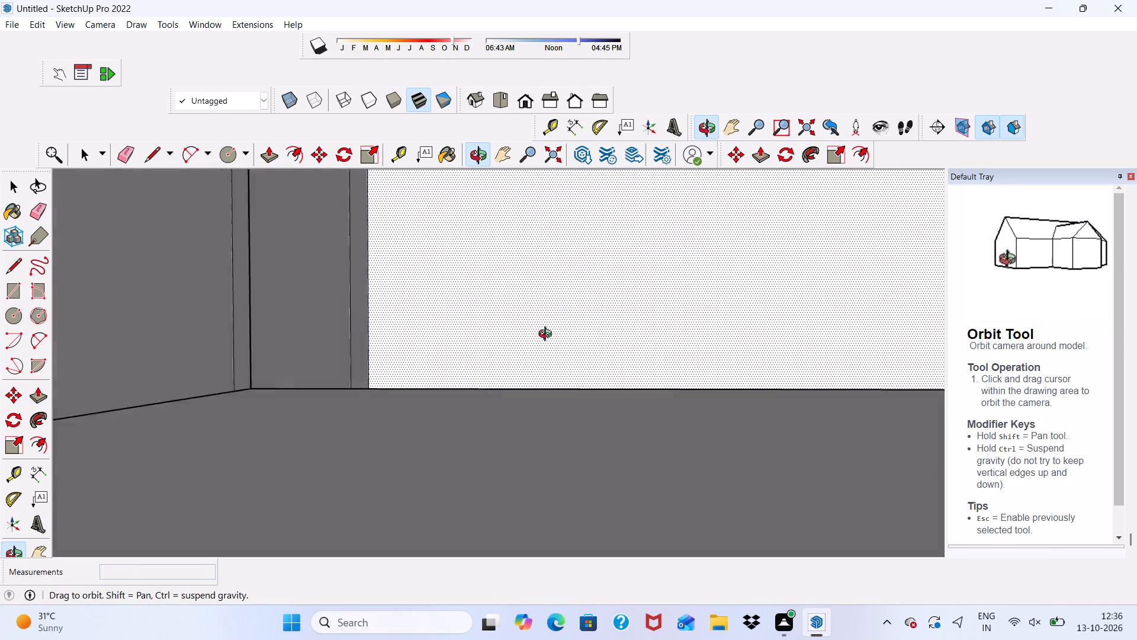
pyautogui.moveTo(551, 339); pyautogui.dragTo(510, 421, button='middle')
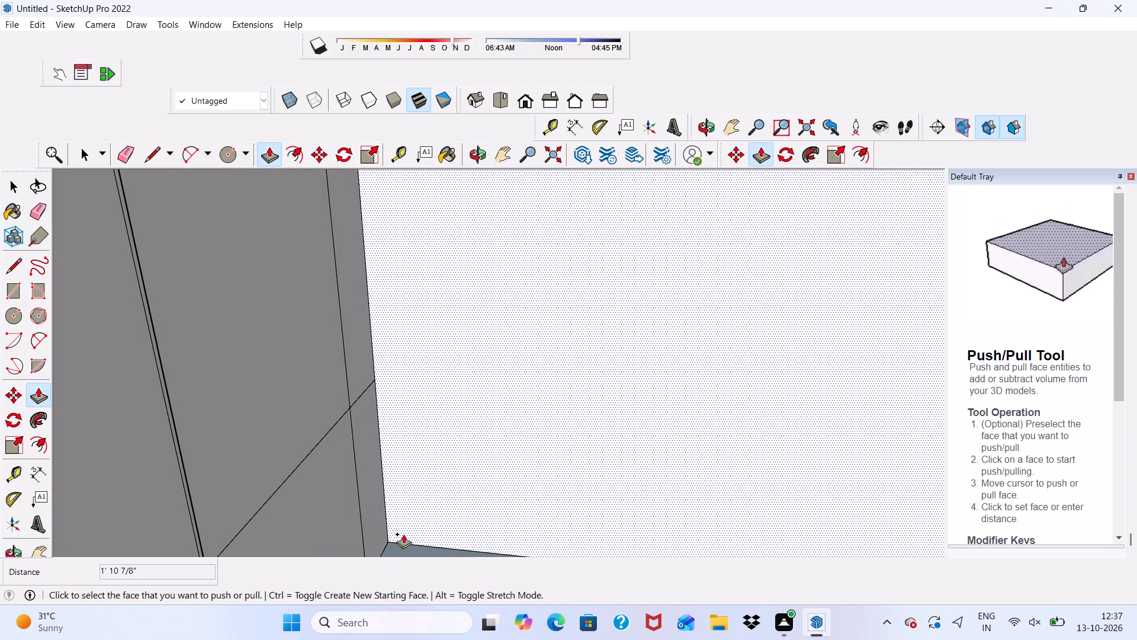
pyautogui.scroll(5, 409, 546)
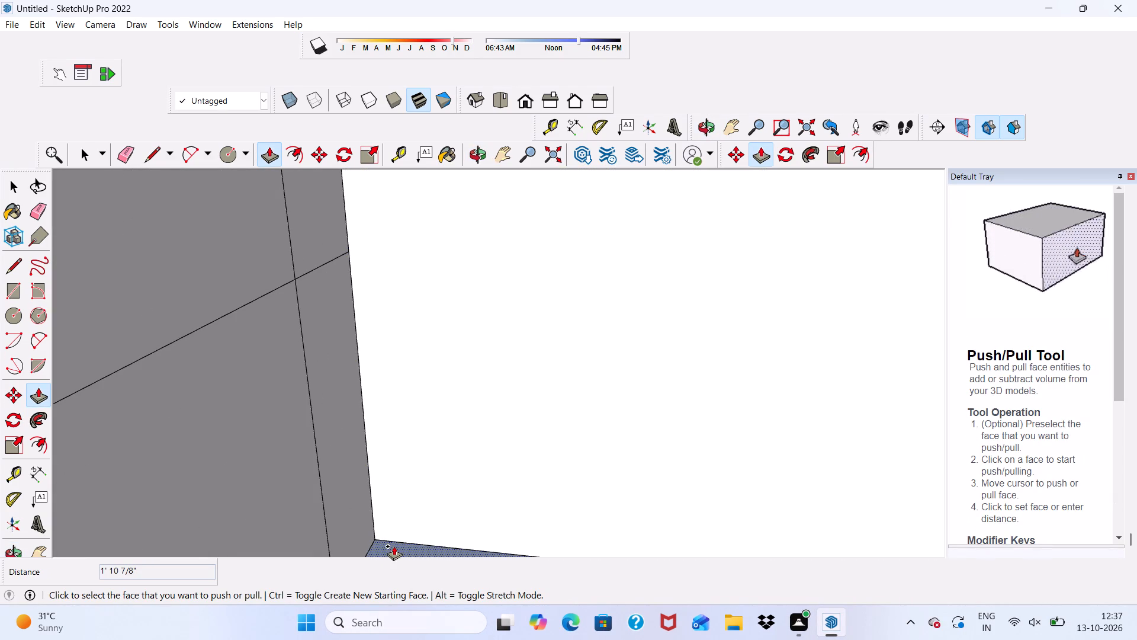
pyautogui.click(394, 546)
pyautogui.scroll(-5, 270, 272)
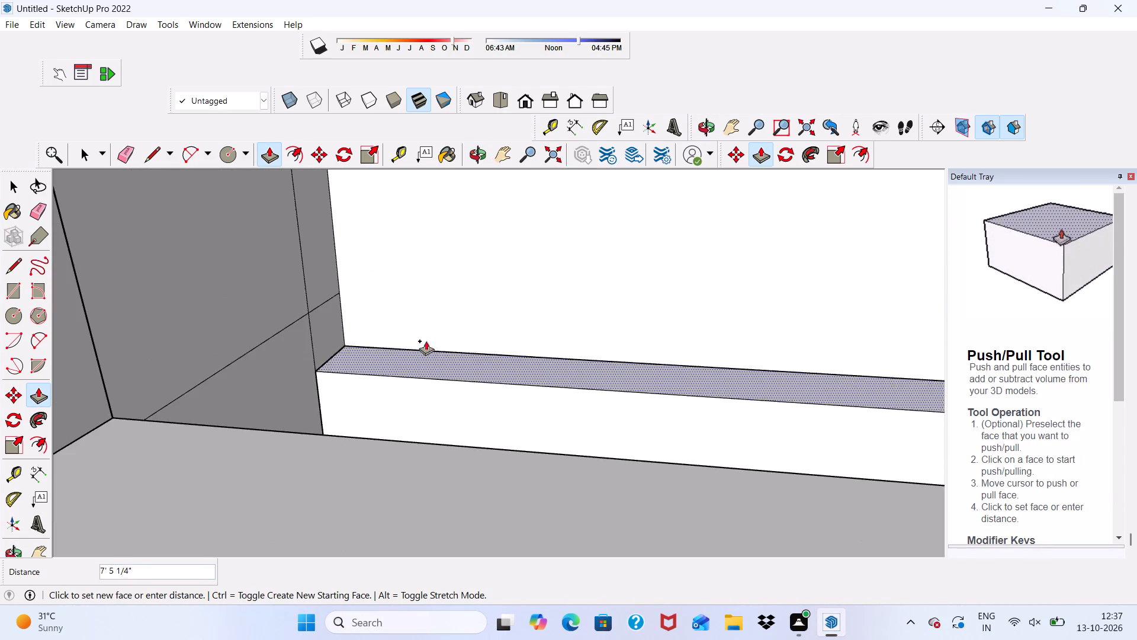
pyautogui.scroll(-10, 426, 341)
pyautogui.scroll(-6, 493, 240)
pyautogui.scroll(-14, 553, 494)
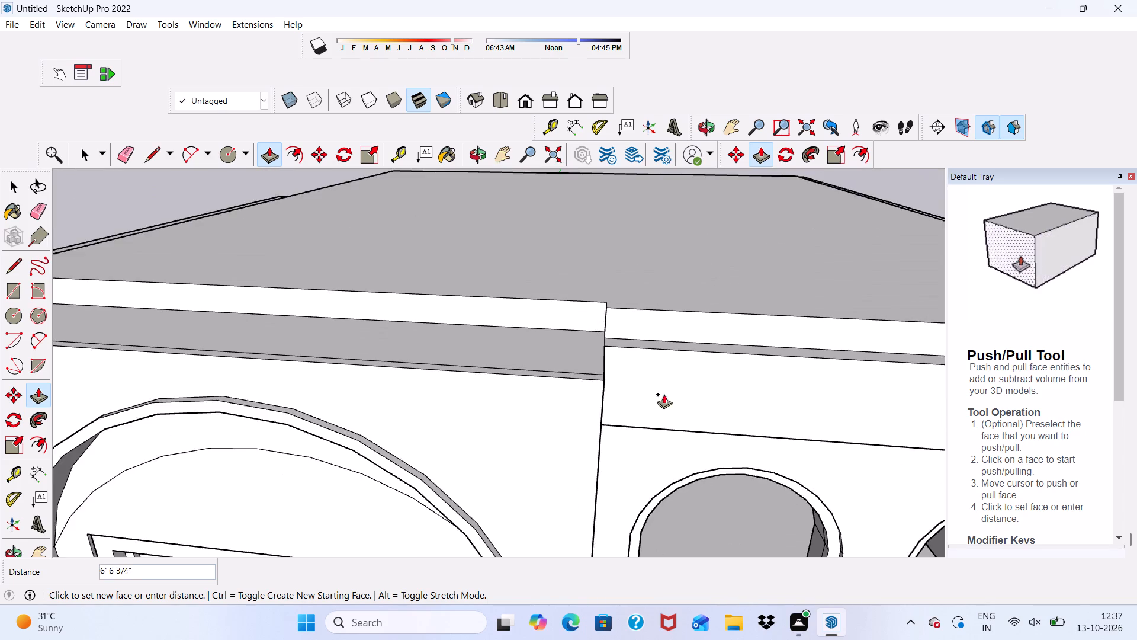
pyautogui.scroll(-6, 664, 394)
pyautogui.scroll(-4, 587, 395)
pyautogui.moveTo(591, 399); pyautogui.dragTo(470, 294, button='middle')
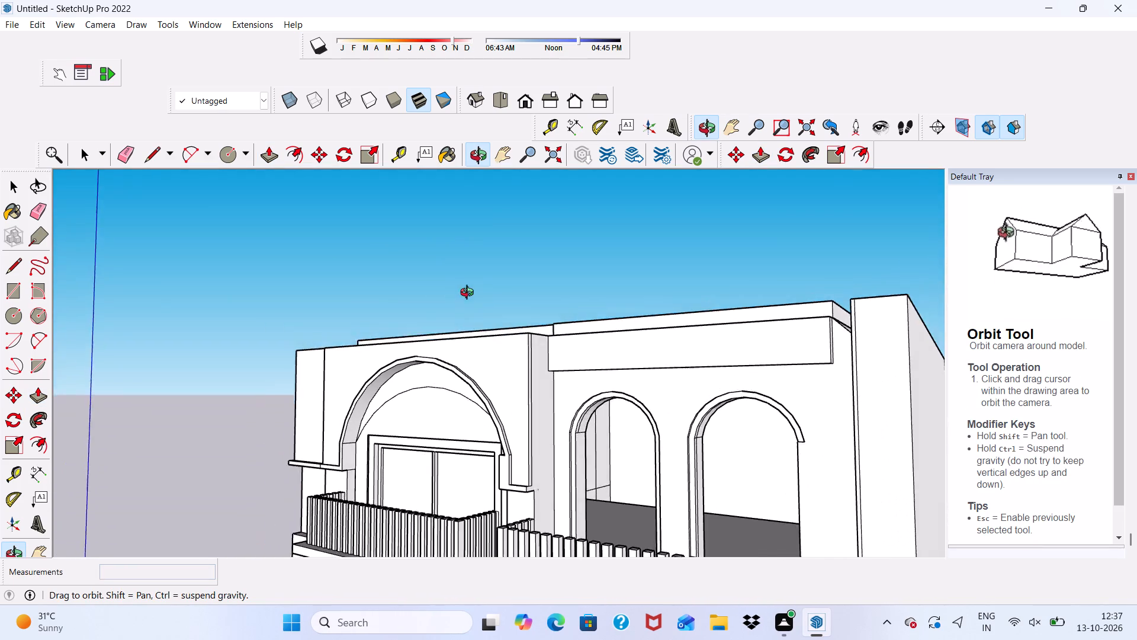
pyautogui.moveTo(470, 294); pyautogui.dragTo(468, 228, button='middle')
pyautogui.scroll(6, 766, 292)
pyautogui.scroll(-1, 748, 270)
pyautogui.moveTo(746, 283); pyautogui.dragTo(751, 296, button='middle')
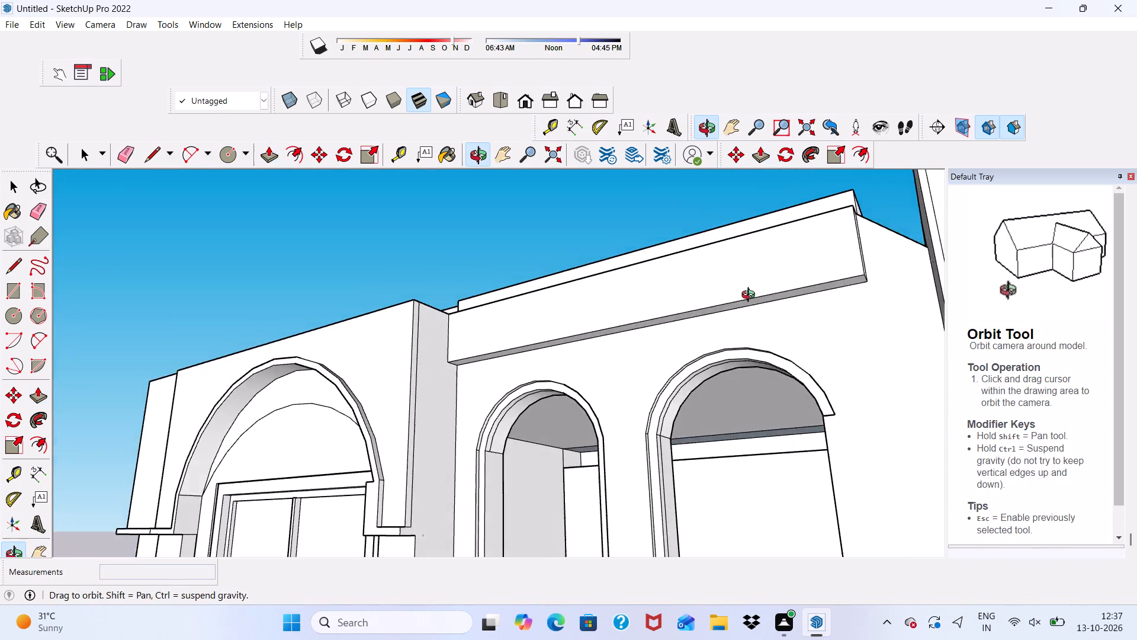
pyautogui.moveTo(751, 296); pyautogui.dragTo(782, 303, button='middle')
pyautogui.scroll(5, 730, 427)
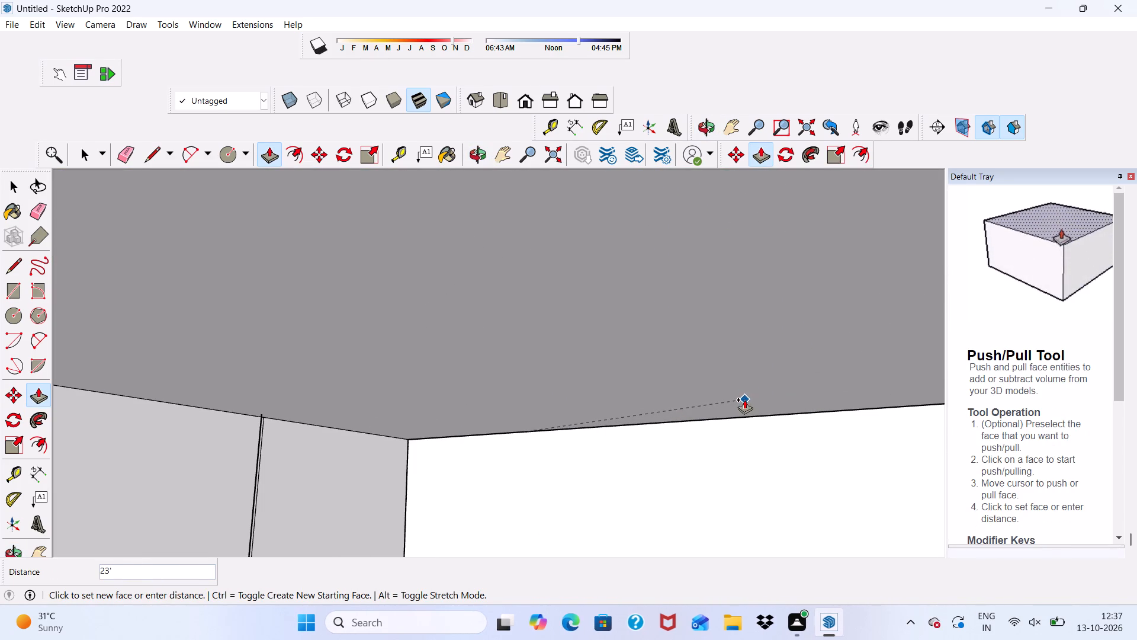
pyautogui.click(744, 399)
# Push/Pull the triangular face in the gap between the roof and the side wall by about 3' 3 5/8".
pyautogui.scroll(-5, 610, 405)
pyautogui.scroll(-1, 566, 364)
pyautogui.moveTo(568, 372); pyautogui.dragTo(650, 539, button='middle')
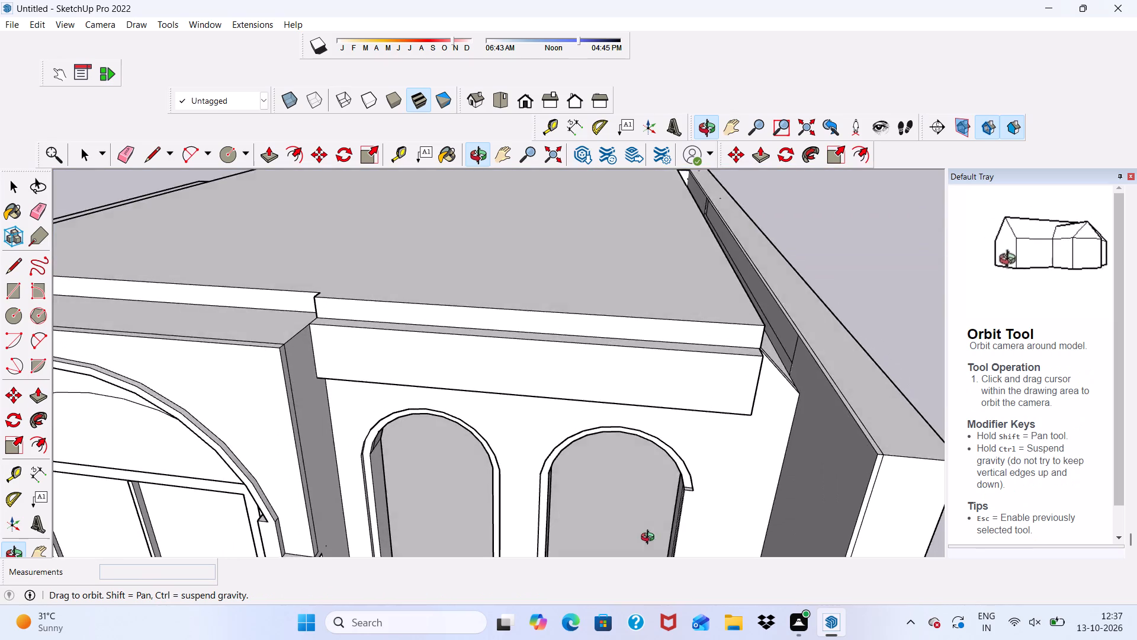
pyautogui.moveTo(650, 539); pyautogui.dragTo(583, 505, button='middle')
pyautogui.scroll(2, 739, 309)
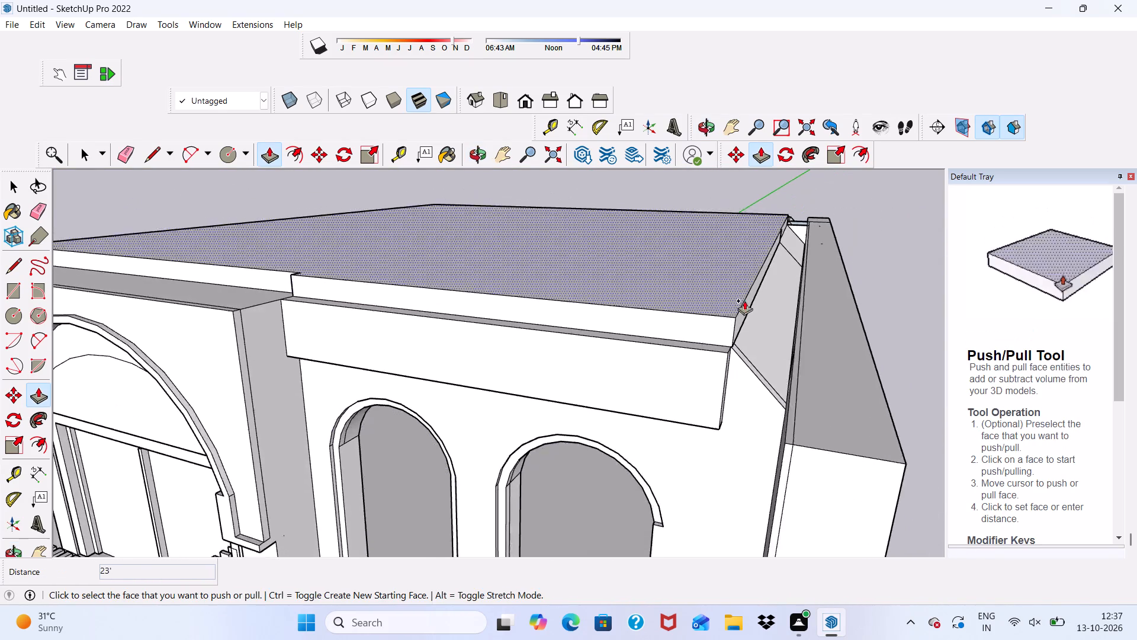
pyautogui.scroll(4, 744, 300)
pyautogui.scroll(20, 786, 190)
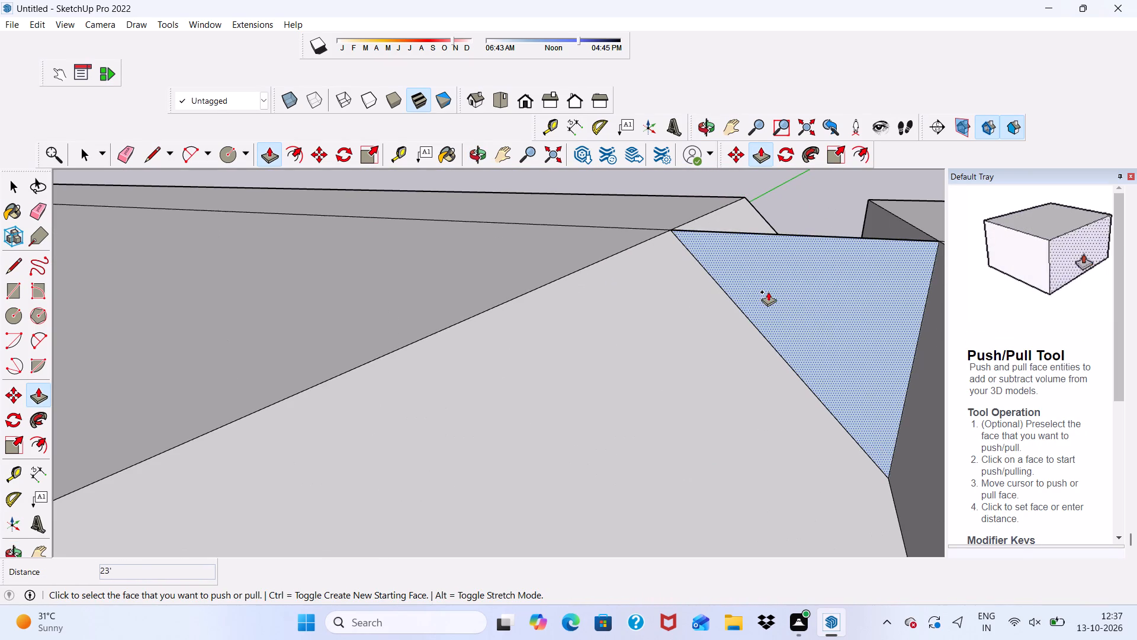
pyautogui.click(773, 283)
pyautogui.scroll(-13, 309, 561)
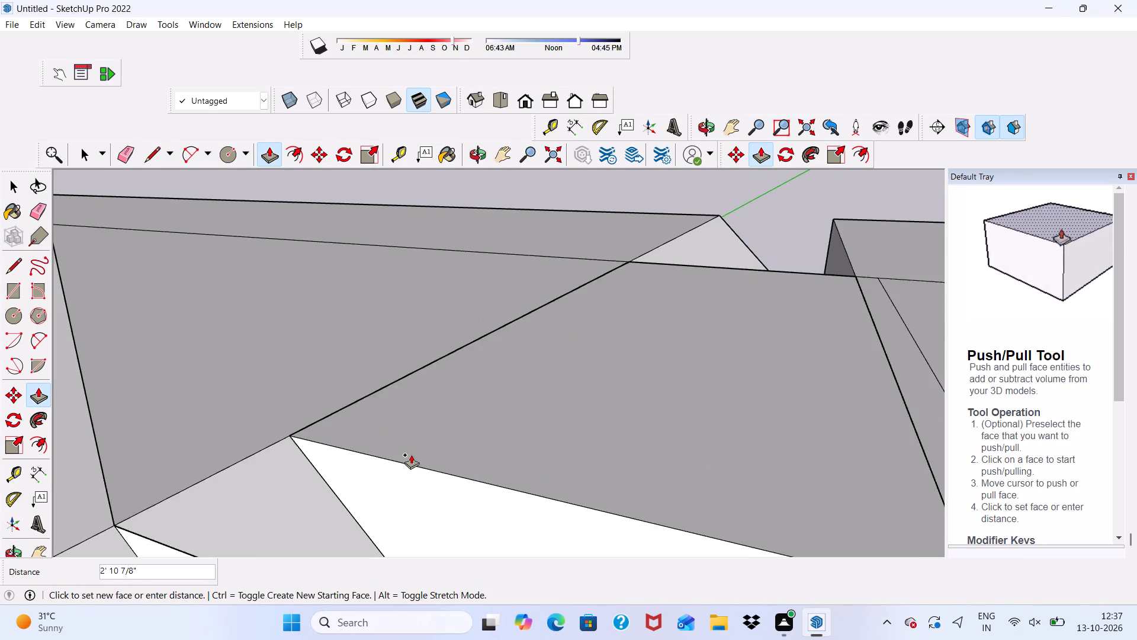
pyautogui.scroll(-4, 411, 455)
pyautogui.click(292, 512)
# Examine the roof edge, the gap beside the side wall and the front parapet above the arches.
pyautogui.scroll(-8, 367, 449)
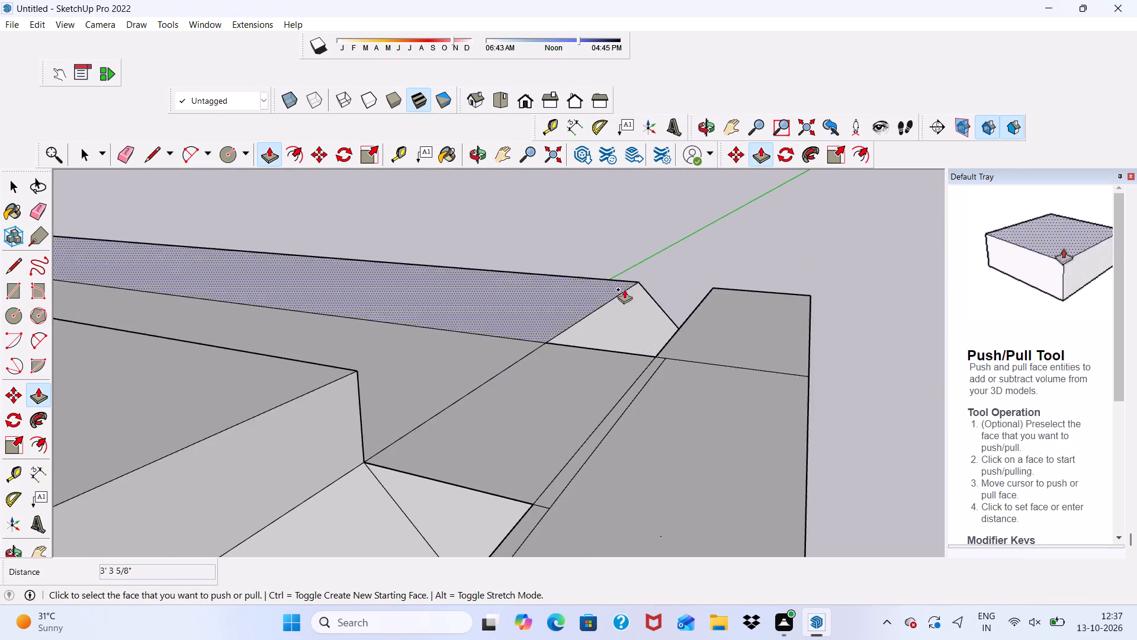
pyautogui.scroll(-5, 624, 289)
pyautogui.moveTo(529, 456); pyautogui.dragTo(682, 403, button='middle')
pyautogui.scroll(-6, 602, 376)
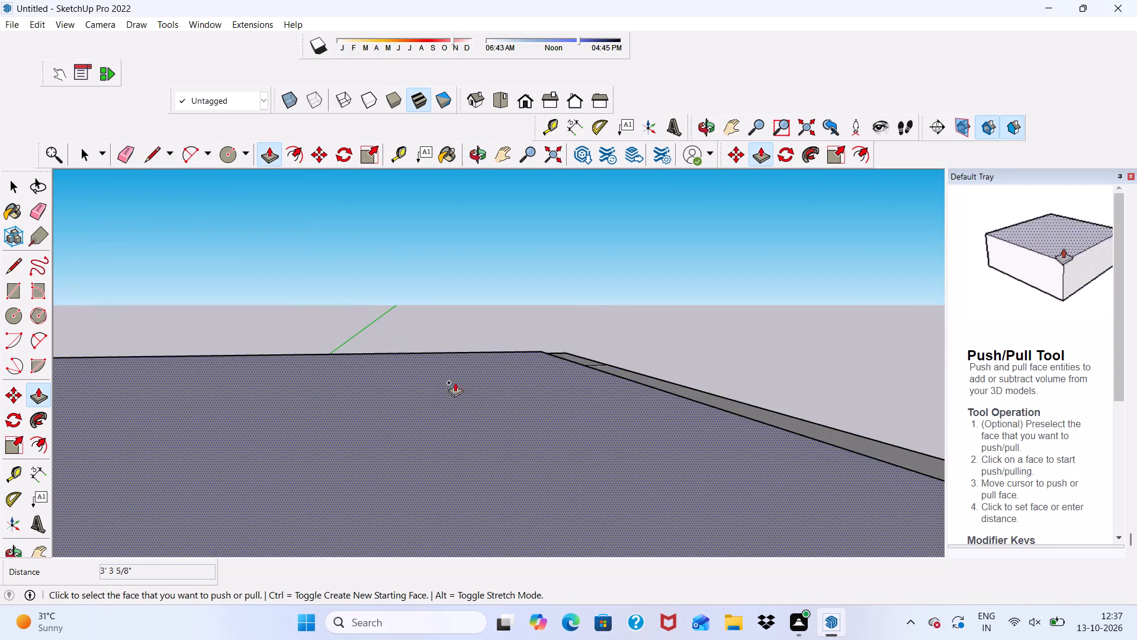
pyautogui.scroll(-18, 455, 382)
pyautogui.moveTo(558, 456); pyautogui.dragTo(458, 426, button='middle')
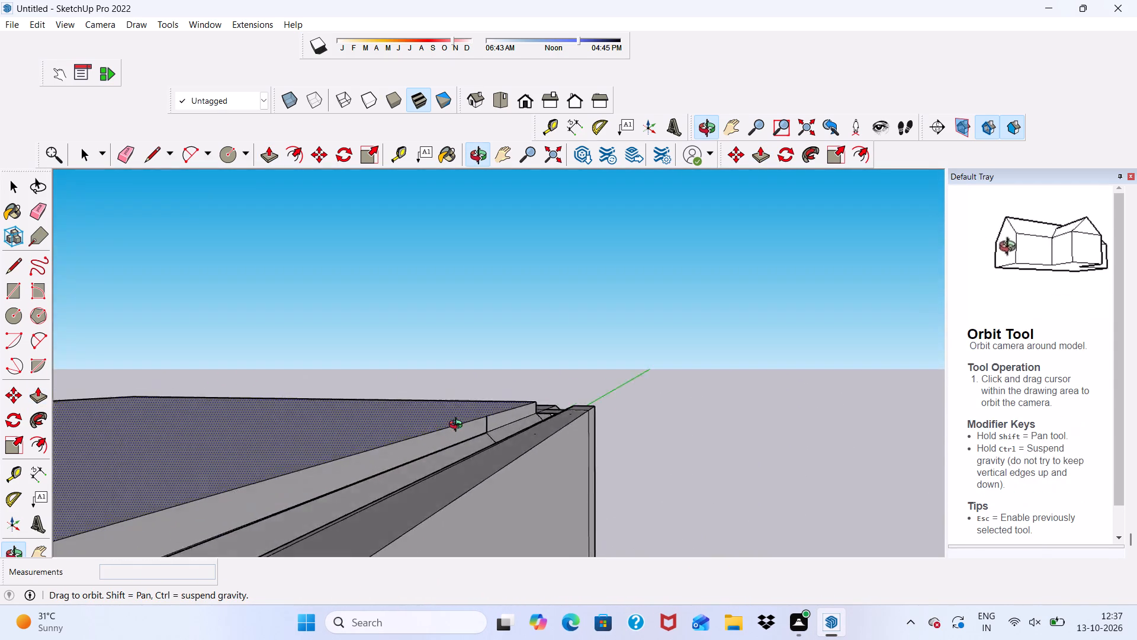
pyautogui.moveTo(458, 426); pyautogui.dragTo(514, 439, button='middle')
pyautogui.scroll(-6, 507, 402)
pyautogui.scroll(8, 486, 503)
pyautogui.scroll(-8, 483, 498)
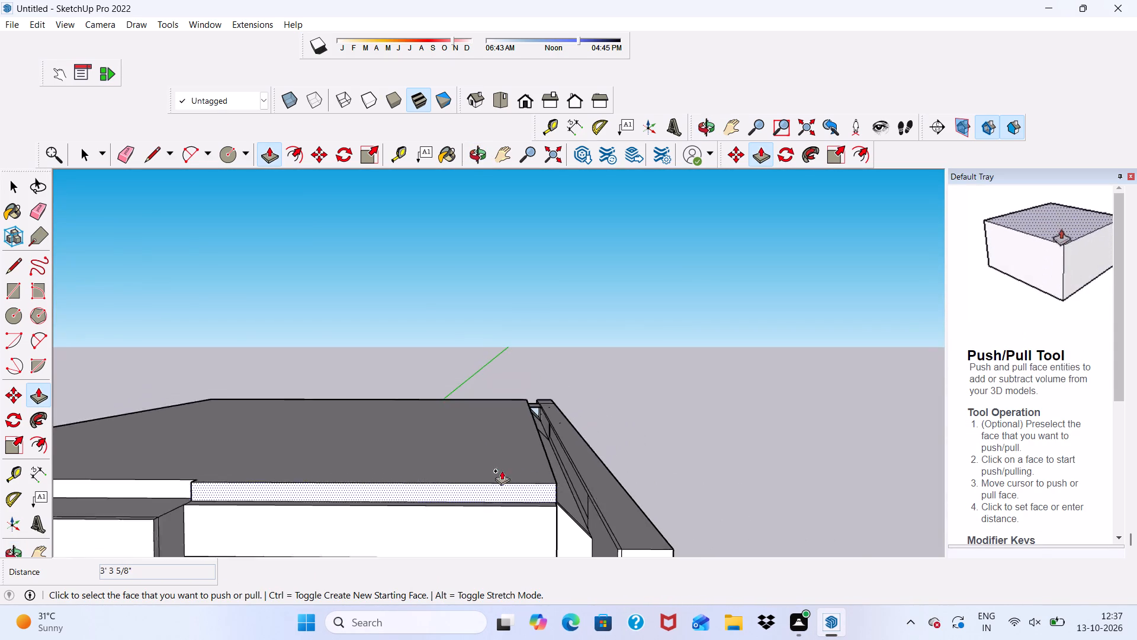
pyautogui.moveTo(503, 460); pyautogui.dragTo(643, 390, button='middle')
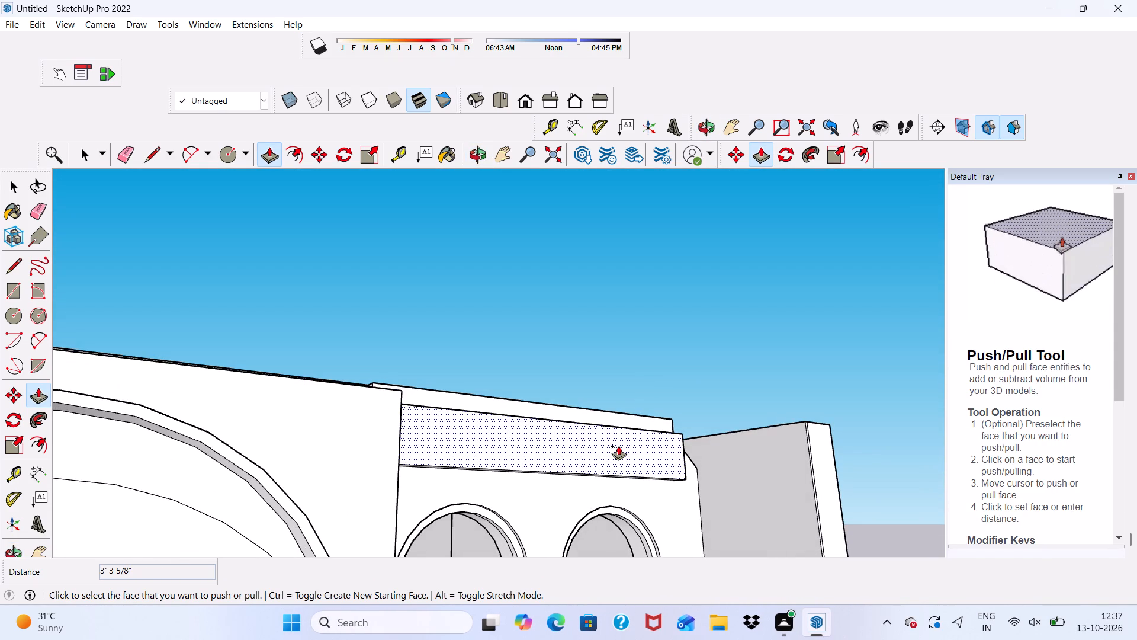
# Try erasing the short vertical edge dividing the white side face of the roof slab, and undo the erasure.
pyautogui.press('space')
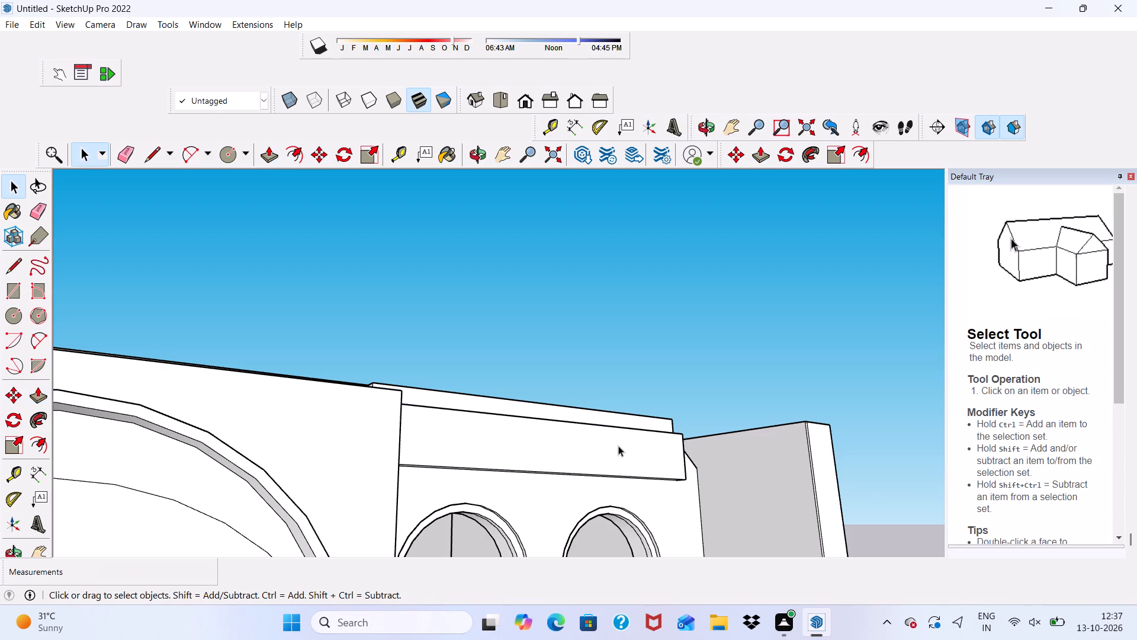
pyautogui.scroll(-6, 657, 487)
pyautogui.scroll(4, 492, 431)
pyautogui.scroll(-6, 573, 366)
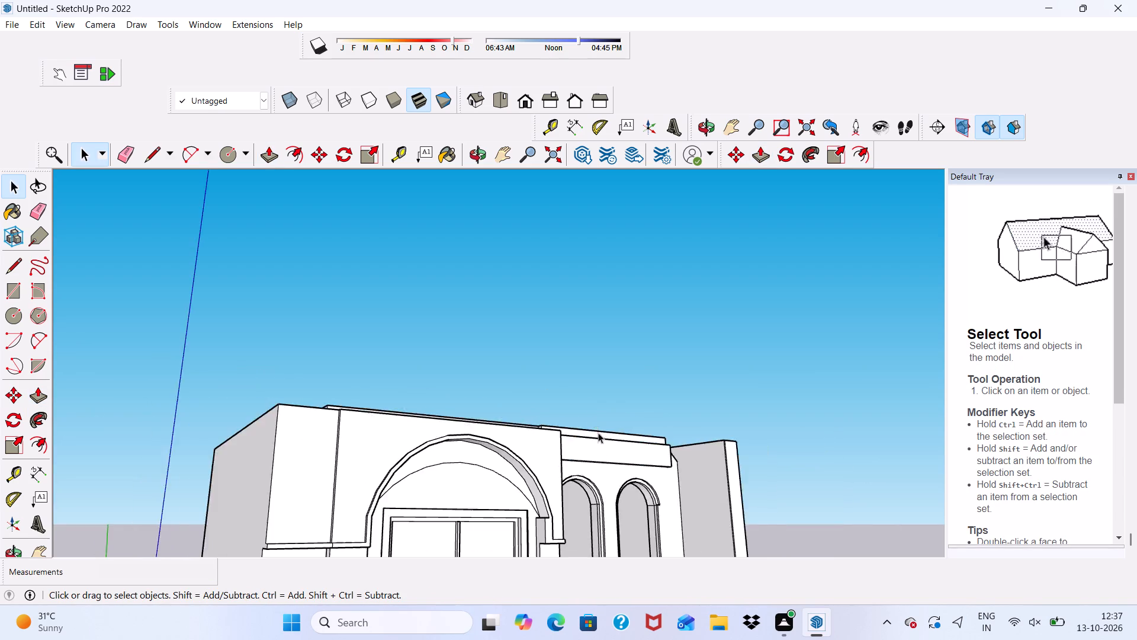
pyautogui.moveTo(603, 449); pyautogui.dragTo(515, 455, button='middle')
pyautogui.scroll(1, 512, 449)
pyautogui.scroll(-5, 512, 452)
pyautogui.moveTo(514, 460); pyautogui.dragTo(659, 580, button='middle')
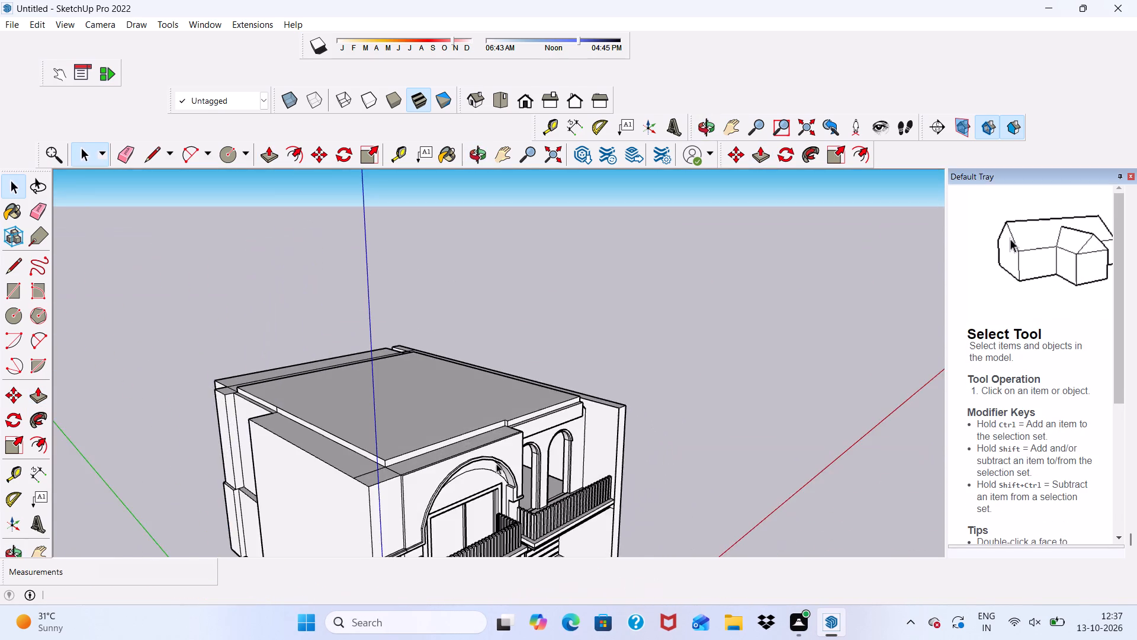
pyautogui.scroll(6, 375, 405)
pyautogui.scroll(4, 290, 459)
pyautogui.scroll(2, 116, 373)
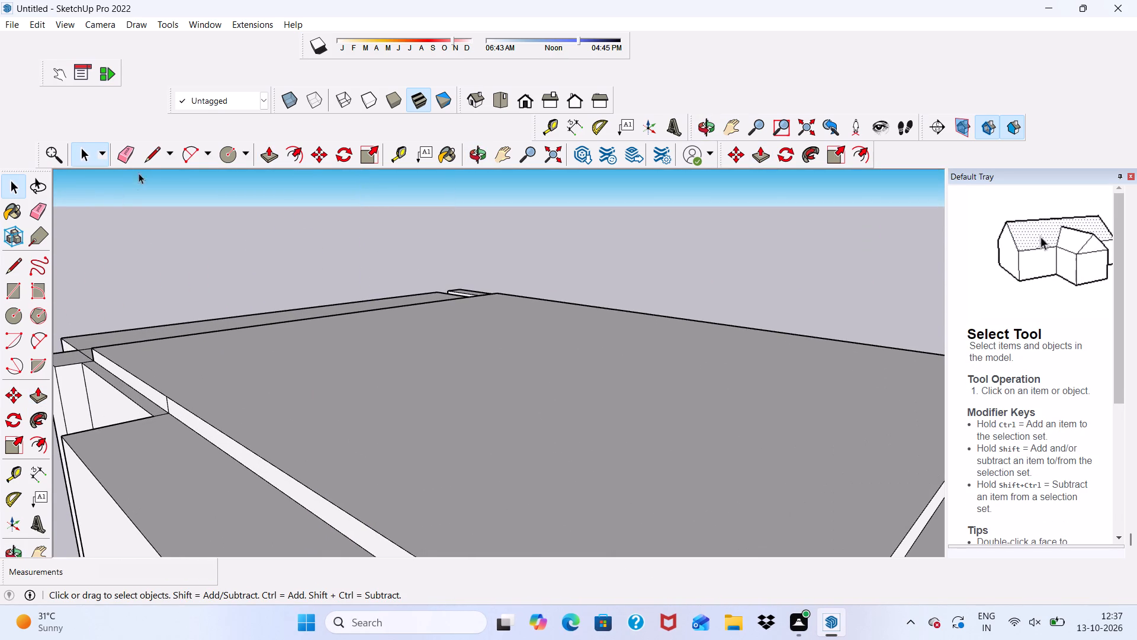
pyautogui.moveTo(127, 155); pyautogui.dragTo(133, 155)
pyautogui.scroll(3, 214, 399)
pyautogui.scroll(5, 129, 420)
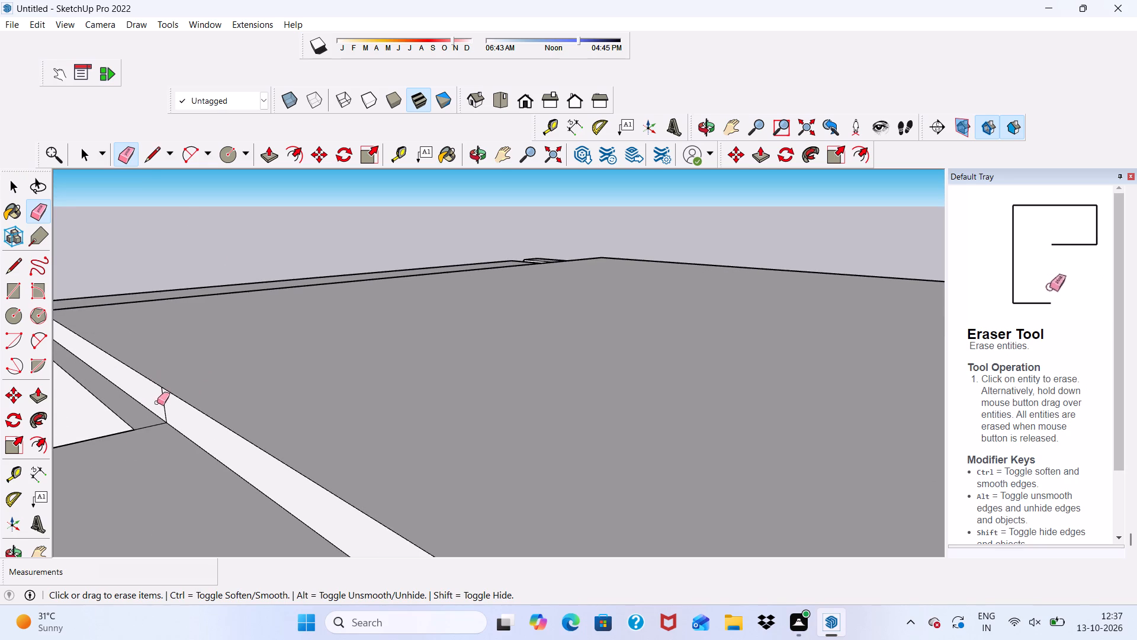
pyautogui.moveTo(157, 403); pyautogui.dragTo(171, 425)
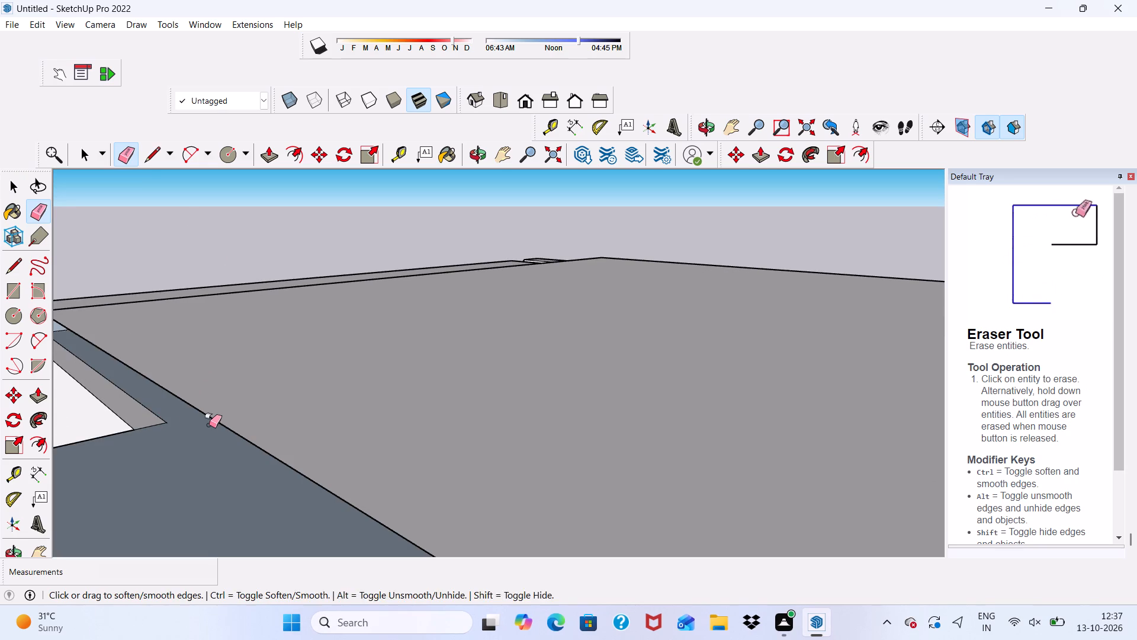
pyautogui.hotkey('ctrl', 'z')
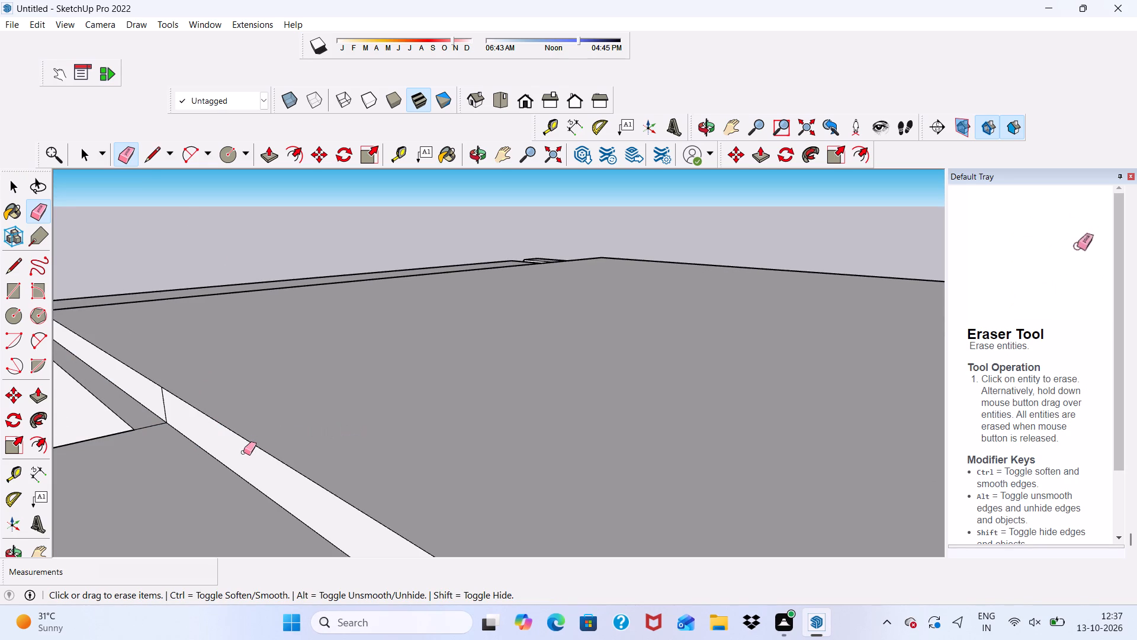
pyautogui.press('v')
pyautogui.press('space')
# Examine the roof steps, the front corner and the parapet above the large arch from several sides.
pyautogui.scroll(-13, 249, 423)
pyautogui.scroll(-6, 477, 284)
pyautogui.moveTo(511, 392); pyautogui.dragTo(513, 395, button='middle')
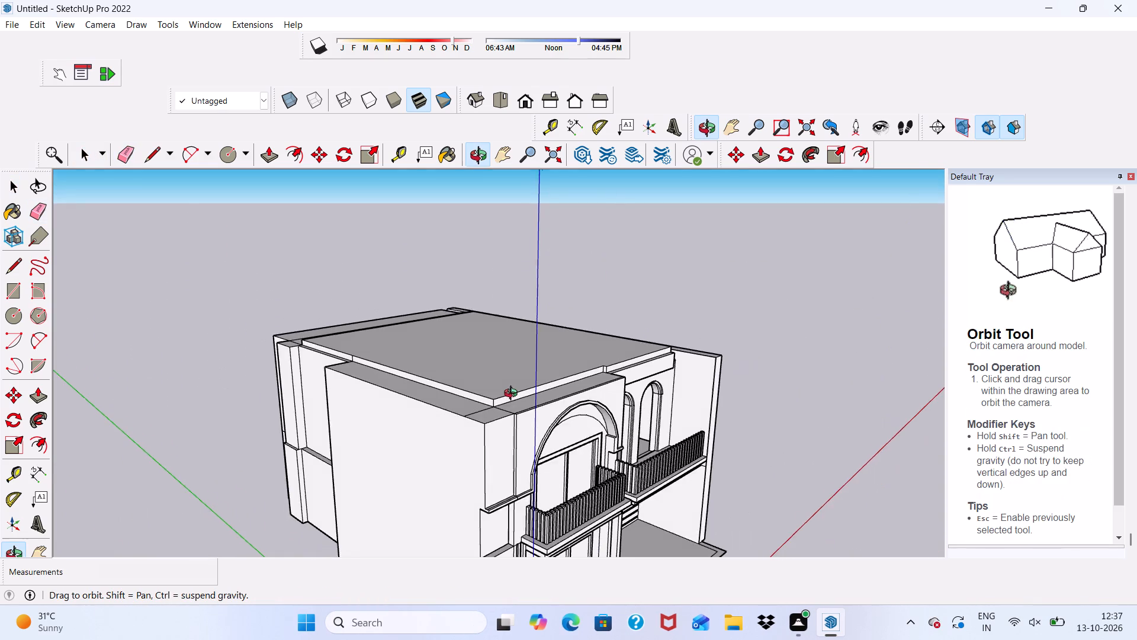
pyautogui.moveTo(513, 395); pyautogui.dragTo(341, 414, button='middle')
pyautogui.scroll(5, 342, 416)
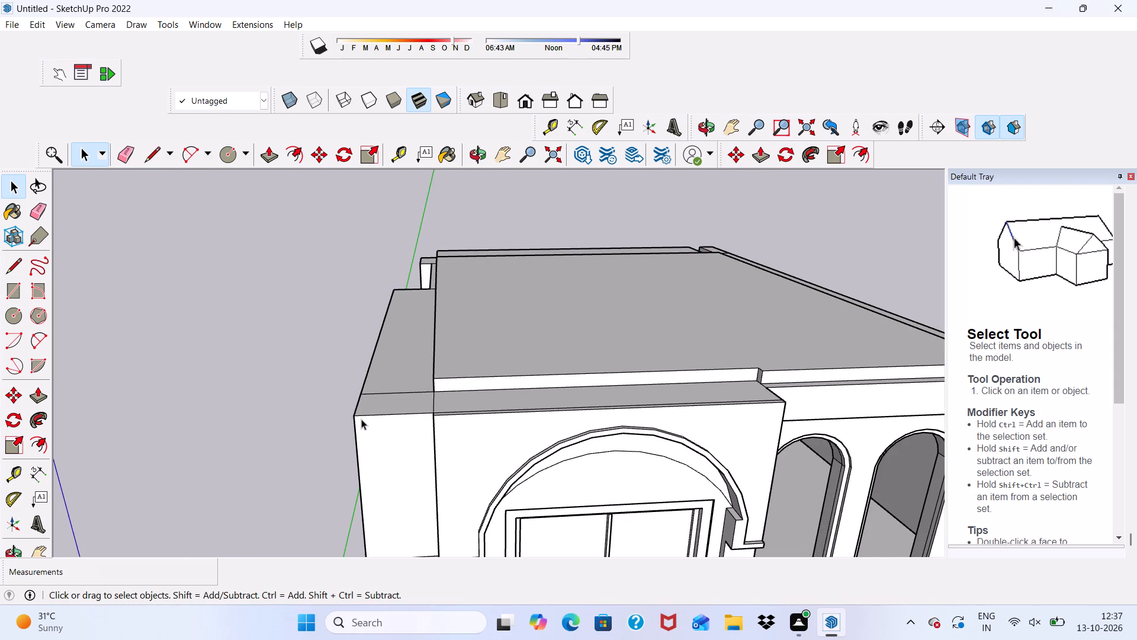
pyautogui.scroll(3, 361, 419)
pyautogui.scroll(-3, 403, 433)
pyautogui.scroll(1, 487, 457)
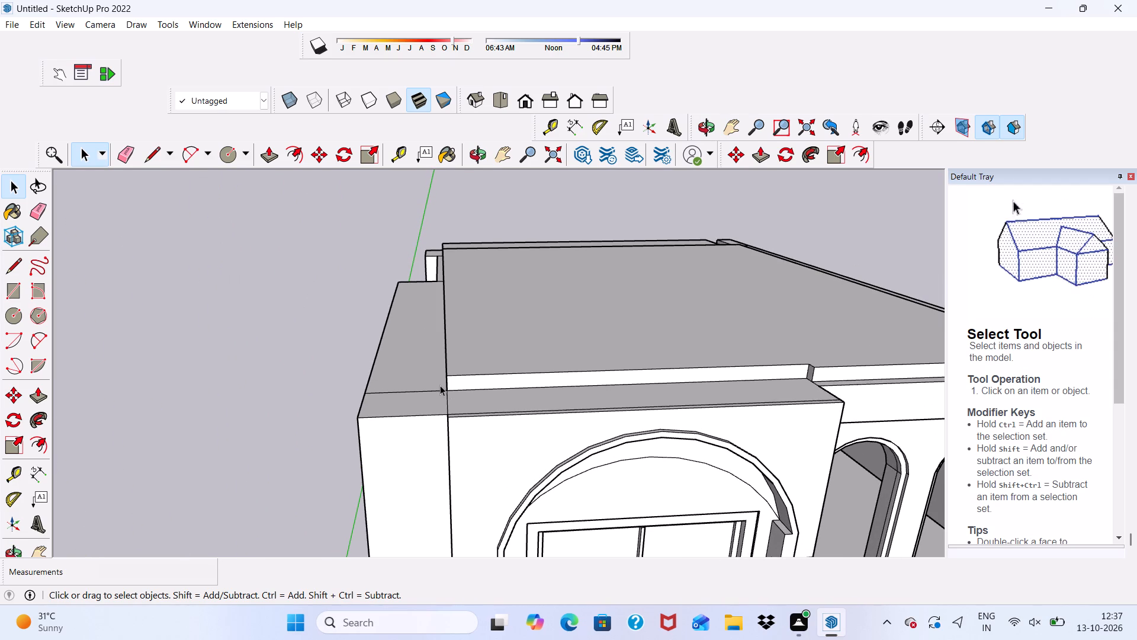
pyautogui.scroll(-3, 448, 399)
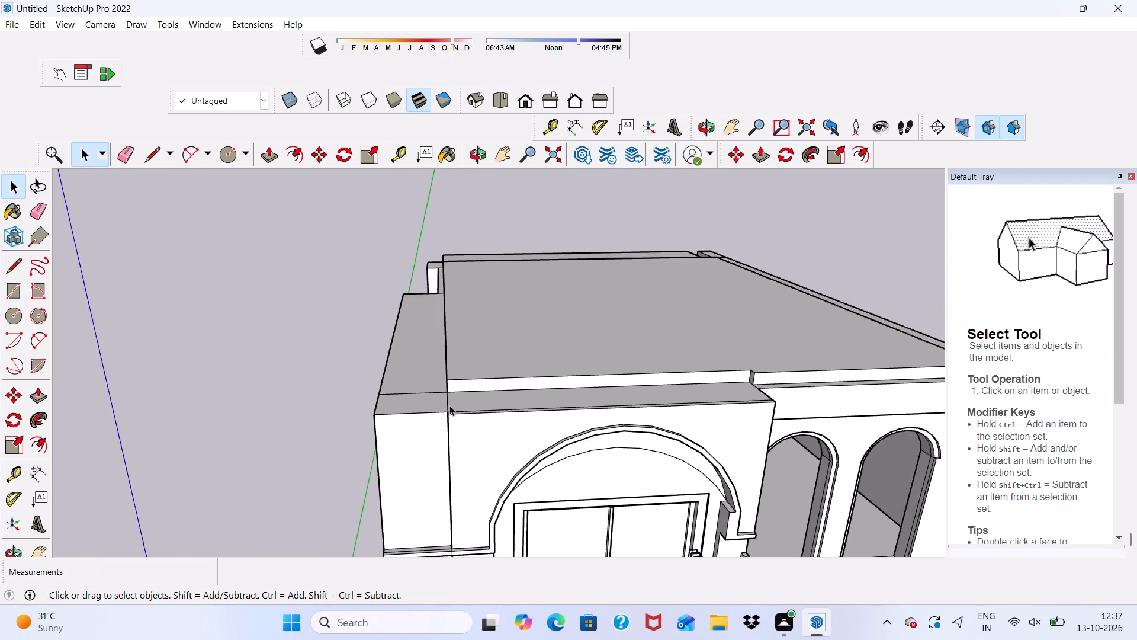
pyautogui.scroll(-9, 450, 405)
pyautogui.moveTo(539, 448); pyautogui.dragTo(544, 294, button='middle')
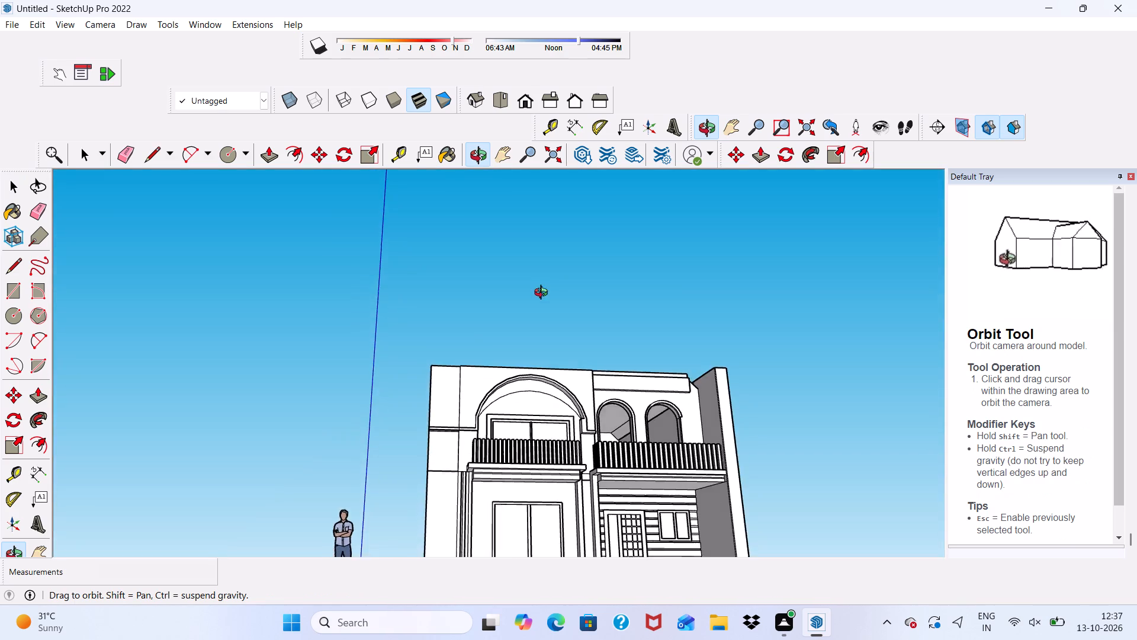
pyautogui.moveTo(544, 294); pyautogui.dragTo(489, 359, button='middle')
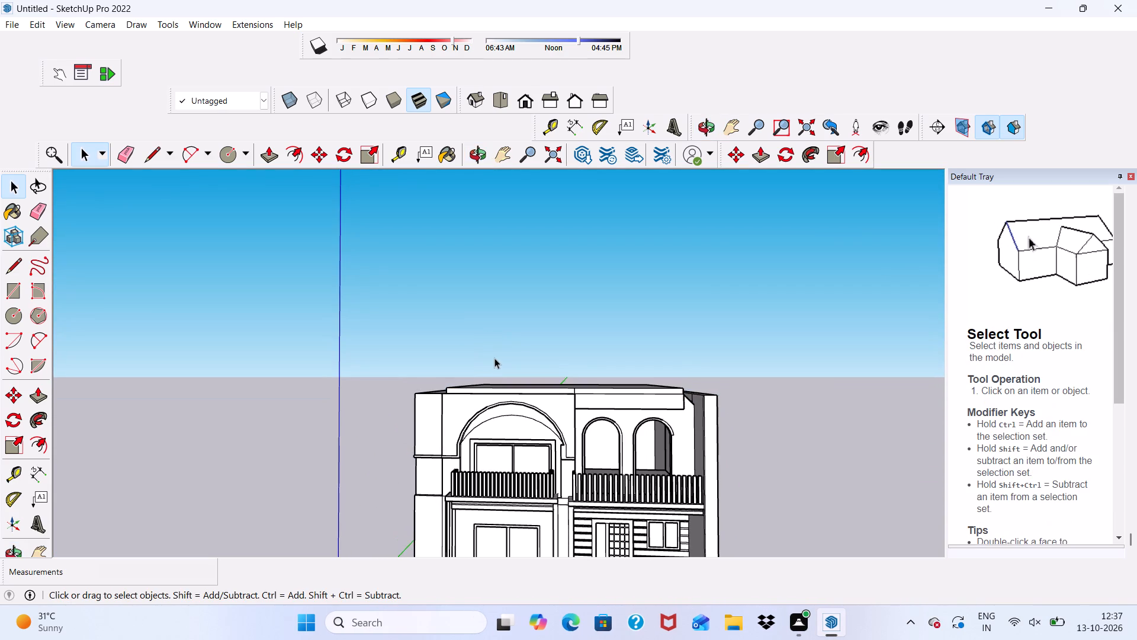
pyautogui.scroll(3, 495, 358)
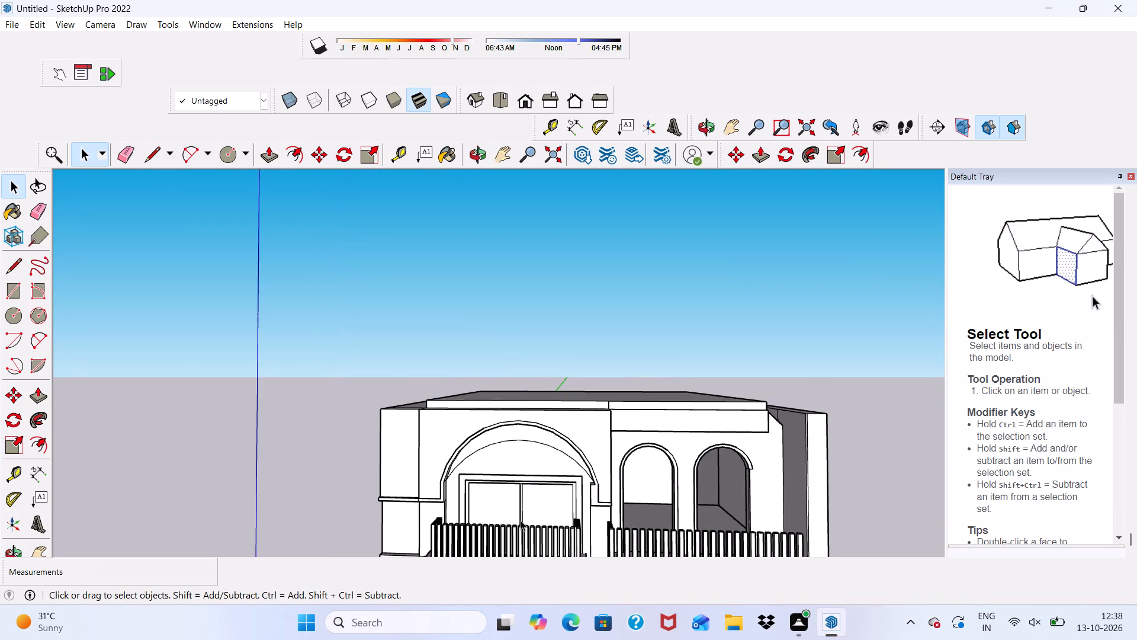
pyautogui.scroll(5, 521, 501)
pyautogui.scroll(2, 477, 357)
pyautogui.scroll(-1, 245, 402)
pyautogui.moveTo(265, 406); pyautogui.dragTo(291, 414, button='middle')
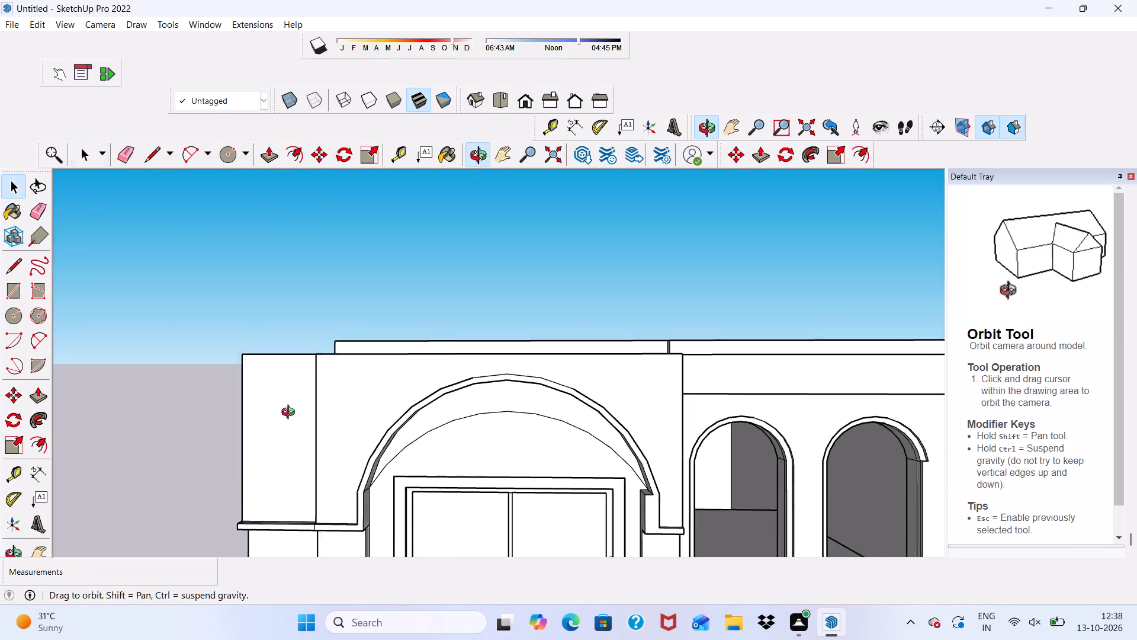
pyautogui.moveTo(291, 414); pyautogui.dragTo(478, 409, button='middle')
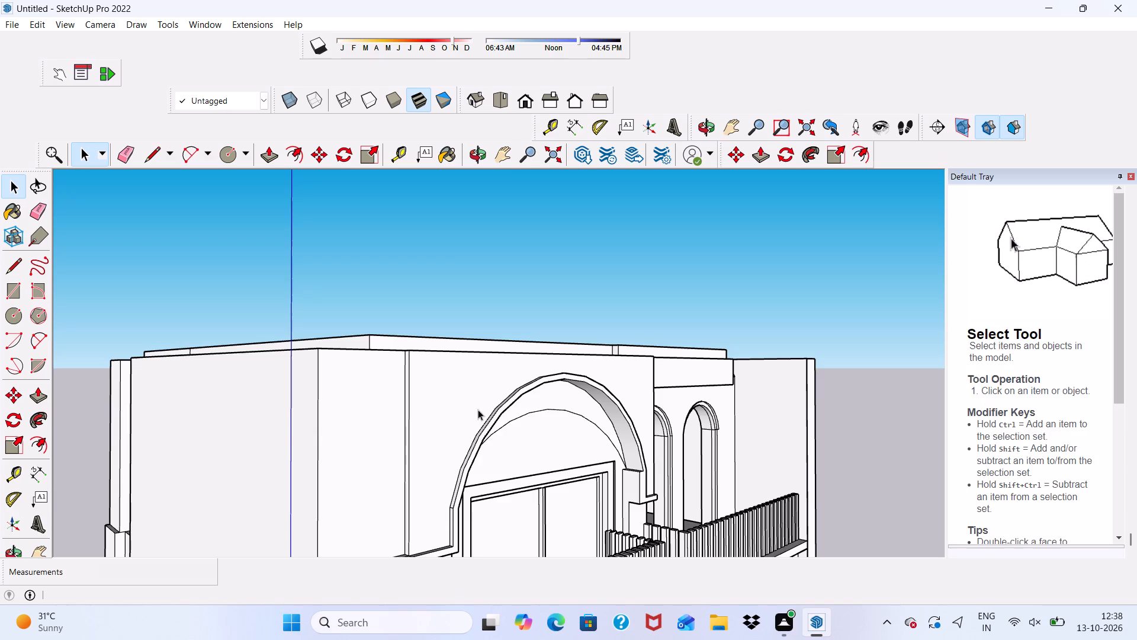
# Push/Pull the narrow vertical end face of the large arch's front wall about 3' 3 7/8" towards the building's side wall.
pyautogui.scroll(5, 477, 405)
pyautogui.scroll(-10, 477, 398)
pyautogui.moveTo(573, 382); pyautogui.dragTo(628, 465, button='middle')
pyautogui.scroll(7, 532, 458)
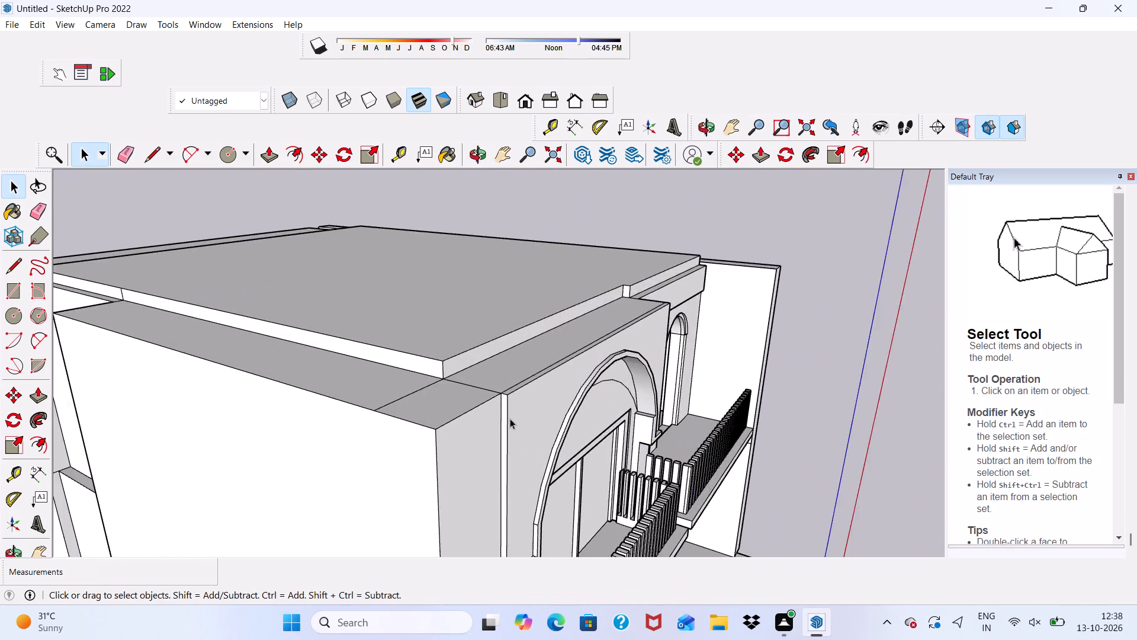
pyautogui.scroll(10, 510, 418)
pyautogui.click(498, 407)
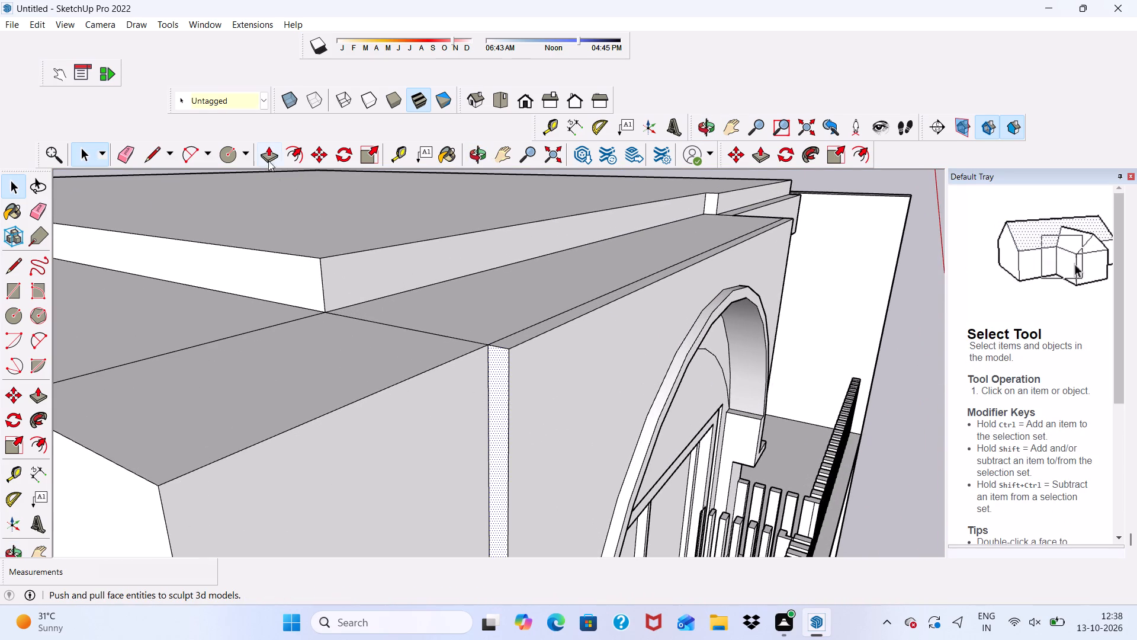
pyautogui.click(265, 155)
pyautogui.click(496, 373)
pyautogui.scroll(-8, 476, 388)
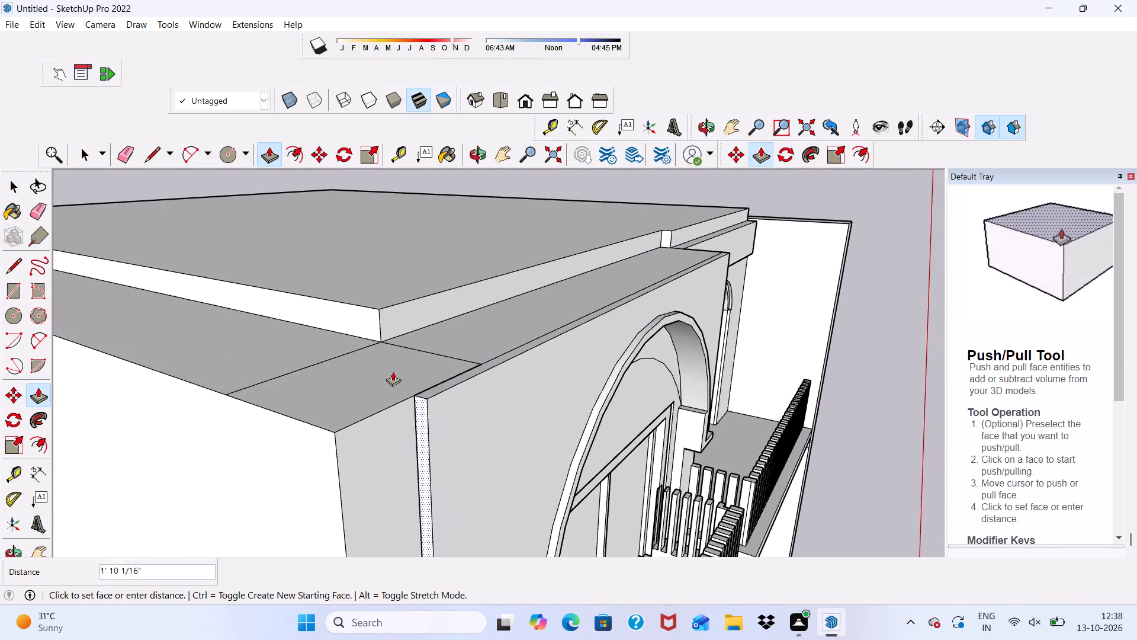
pyautogui.scroll(-3, 393, 372)
pyautogui.scroll(-5, 334, 399)
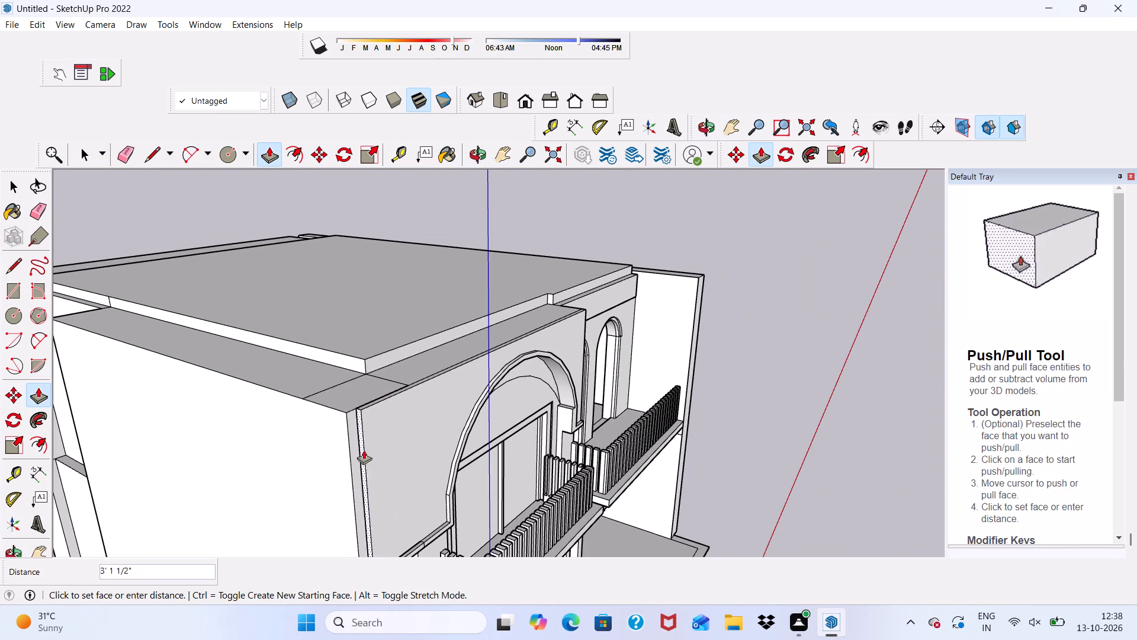
pyautogui.scroll(-1, 335, 428)
pyautogui.moveTo(335, 428); pyautogui.dragTo(462, 332, button='middle')
pyautogui.click(525, 393)
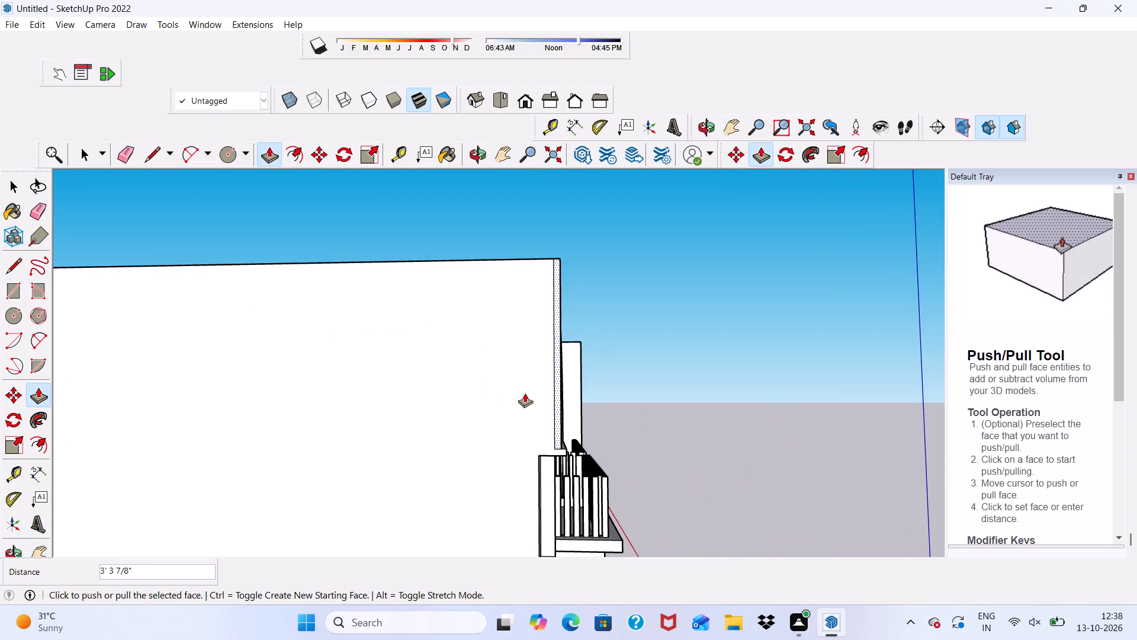
# Examine the extended arch wall, its corner with the side wall, and the roof edges from the front and side.
pyautogui.scroll(-5, 530, 388)
pyautogui.moveTo(542, 424); pyautogui.dragTo(124, 468, button='middle')
pyautogui.scroll(6, 483, 335)
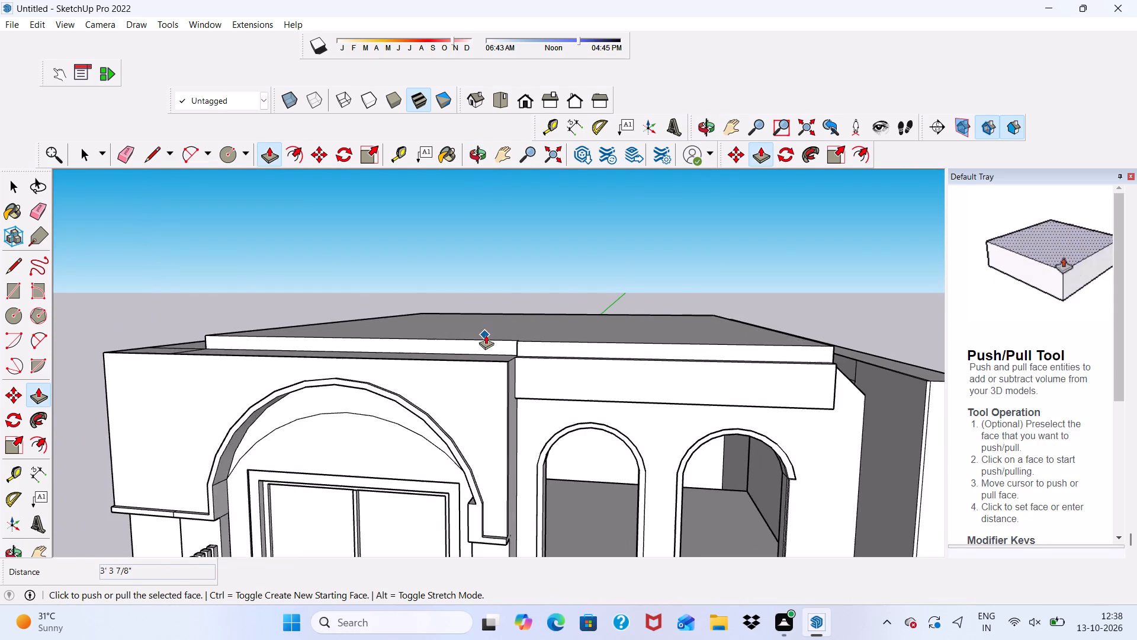
pyautogui.scroll(5, 497, 422)
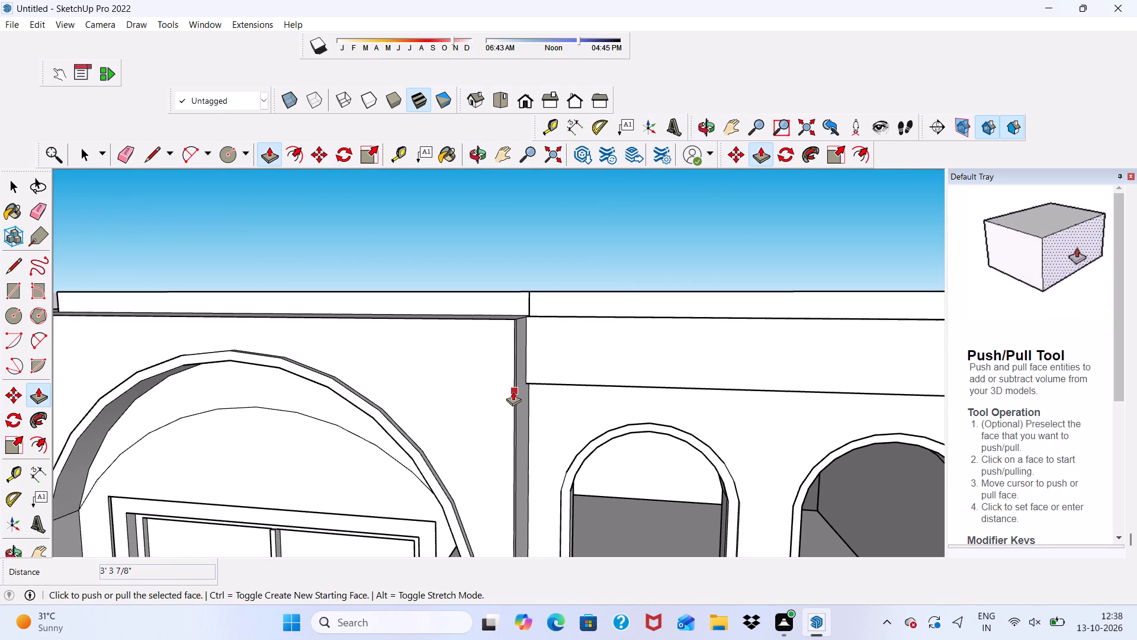
pyautogui.scroll(-11, 513, 392)
pyautogui.moveTo(376, 430); pyautogui.dragTo(335, 327, button='middle')
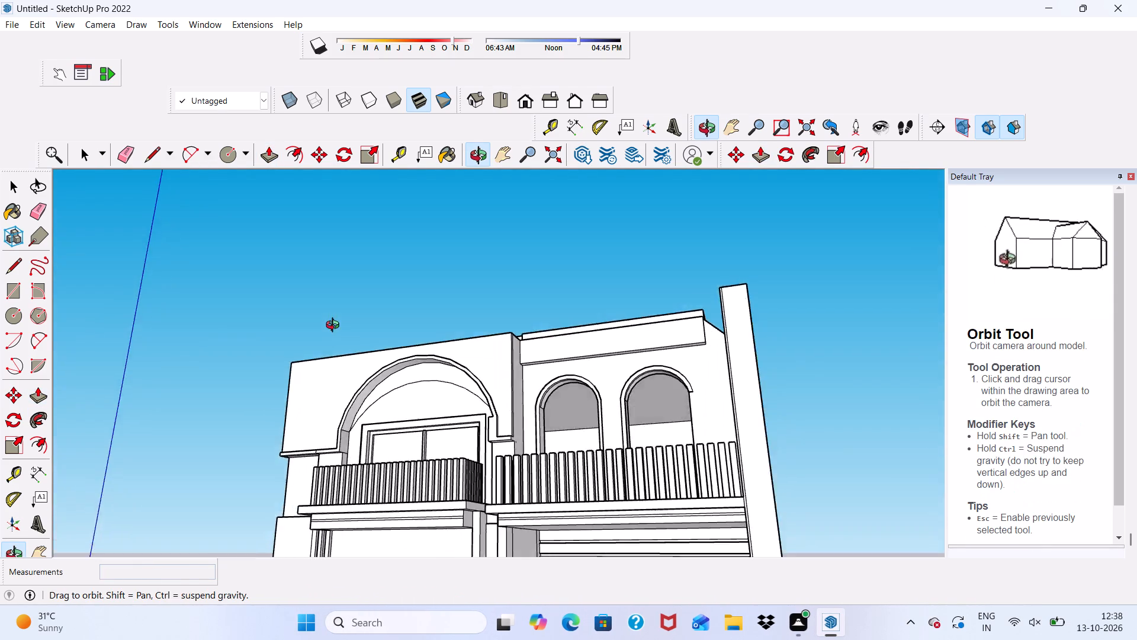
pyautogui.moveTo(335, 327); pyautogui.dragTo(358, 428, button='middle')
pyautogui.scroll(6, 352, 356)
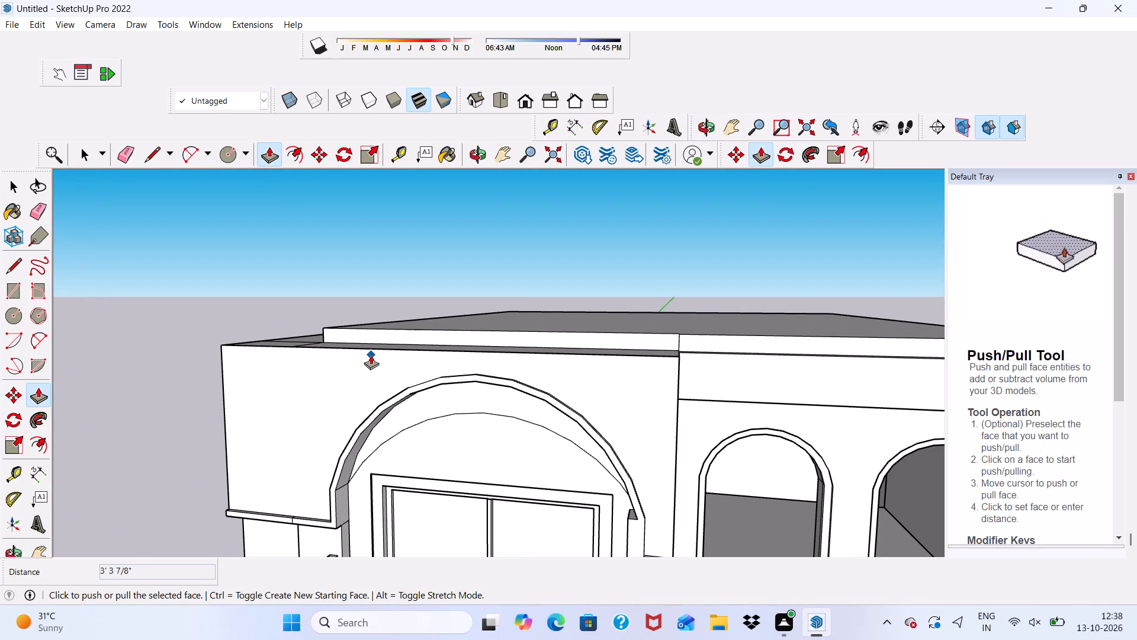
pyautogui.press('space')
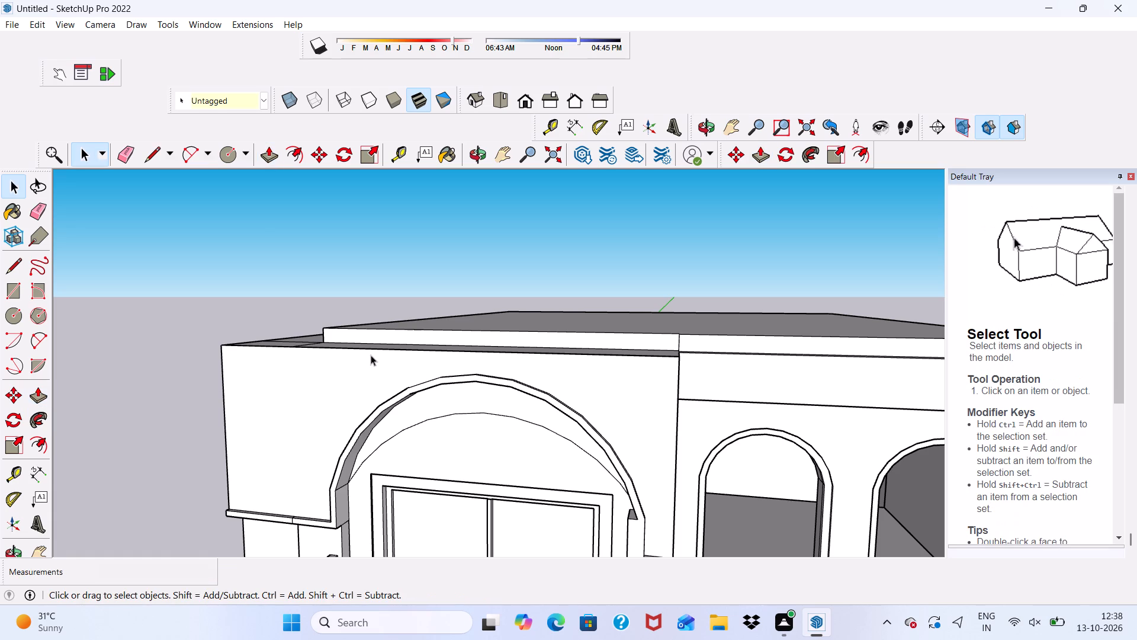
pyautogui.scroll(-9, 417, 412)
pyautogui.moveTo(466, 450); pyautogui.dragTo(477, 466, button='middle')
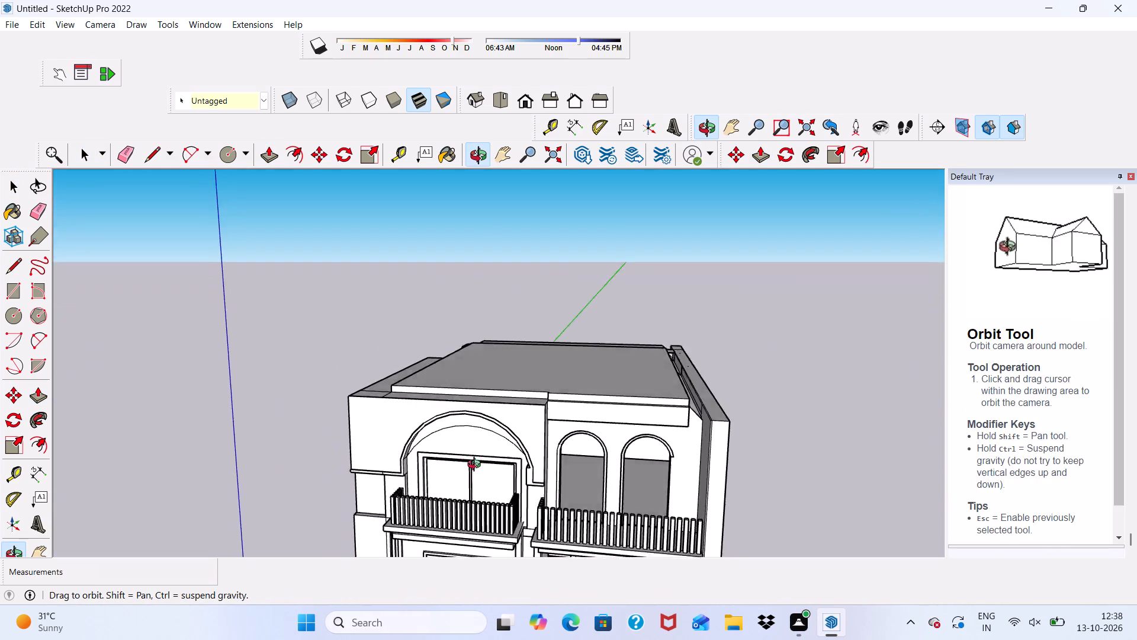
pyautogui.moveTo(477, 466); pyautogui.dragTo(716, 424, button='middle')
pyautogui.scroll(6, 445, 460)
pyautogui.scroll(-7, 417, 465)
pyautogui.moveTo(473, 461); pyautogui.dragTo(620, 412, button='middle')
pyautogui.scroll(6, 596, 459)
pyautogui.scroll(-5, 587, 449)
pyautogui.moveTo(581, 452); pyautogui.dragTo(462, 496, button='middle')
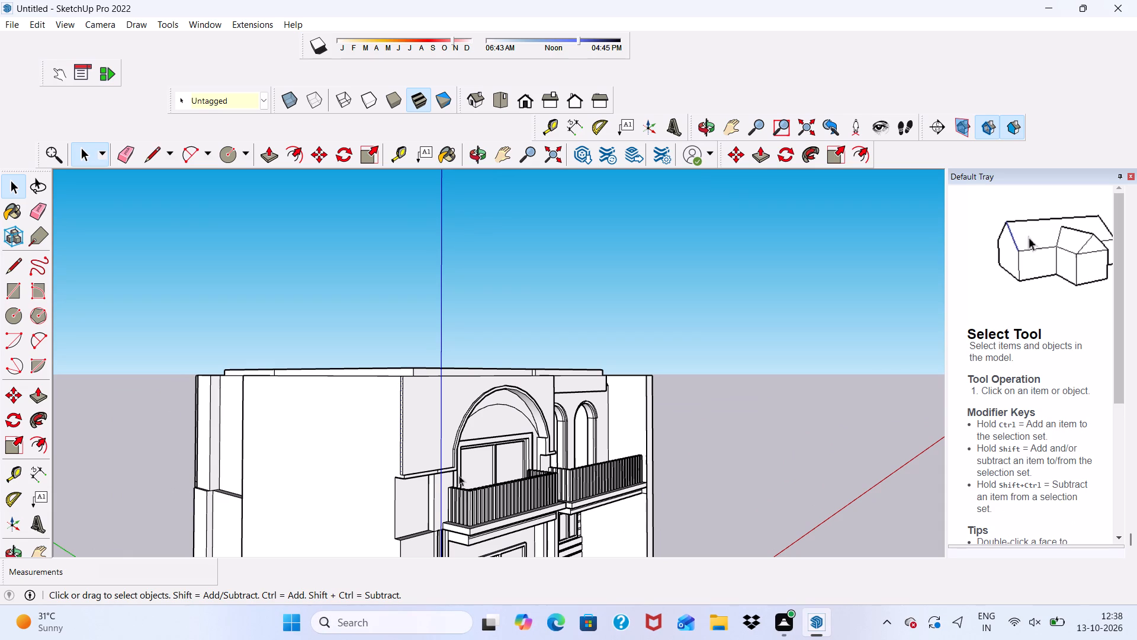
pyautogui.scroll(-9, 461, 485)
pyautogui.moveTo(520, 517); pyautogui.dragTo(323, 543, button='middle')
pyautogui.scroll(6, 613, 383)
pyautogui.scroll(5, 506, 456)
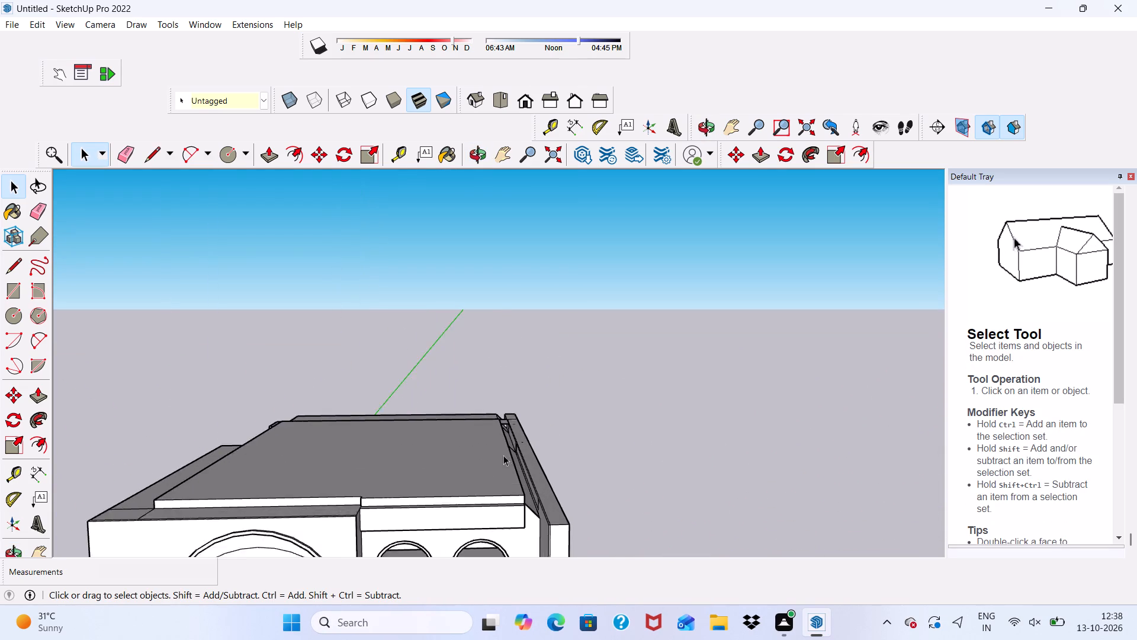
pyautogui.scroll(6, 417, 463)
pyautogui.scroll(-7, 391, 446)
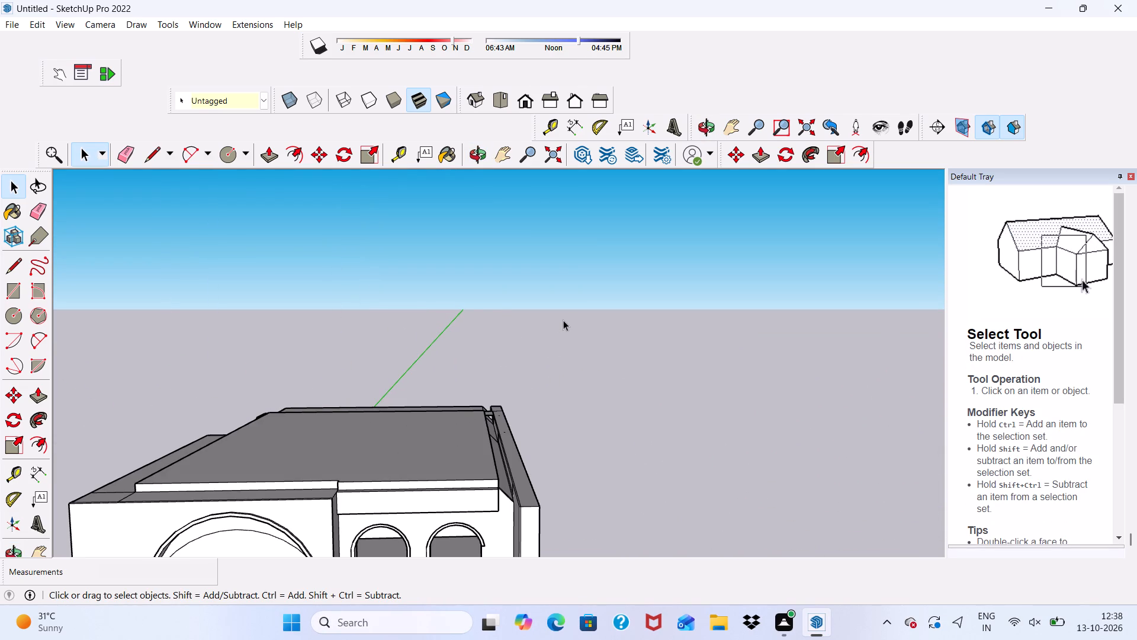
pyautogui.scroll(-6, 554, 267)
pyautogui.scroll(6, 372, 364)
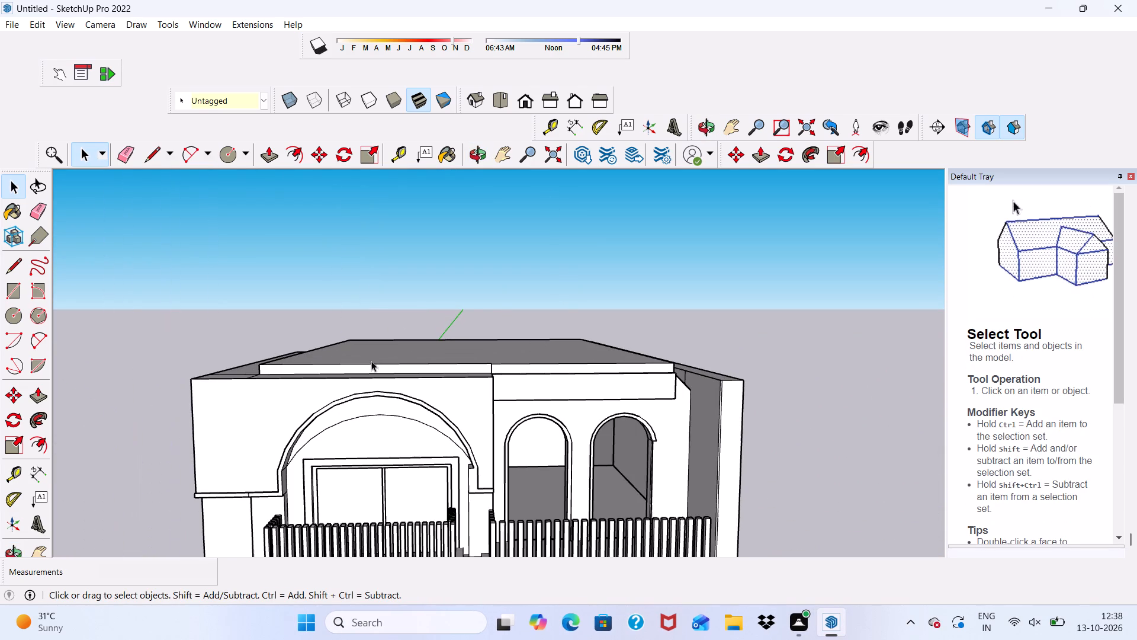
pyautogui.scroll(1, 371, 361)
pyautogui.moveTo(417, 418); pyautogui.dragTo(417, 375, button='middle')
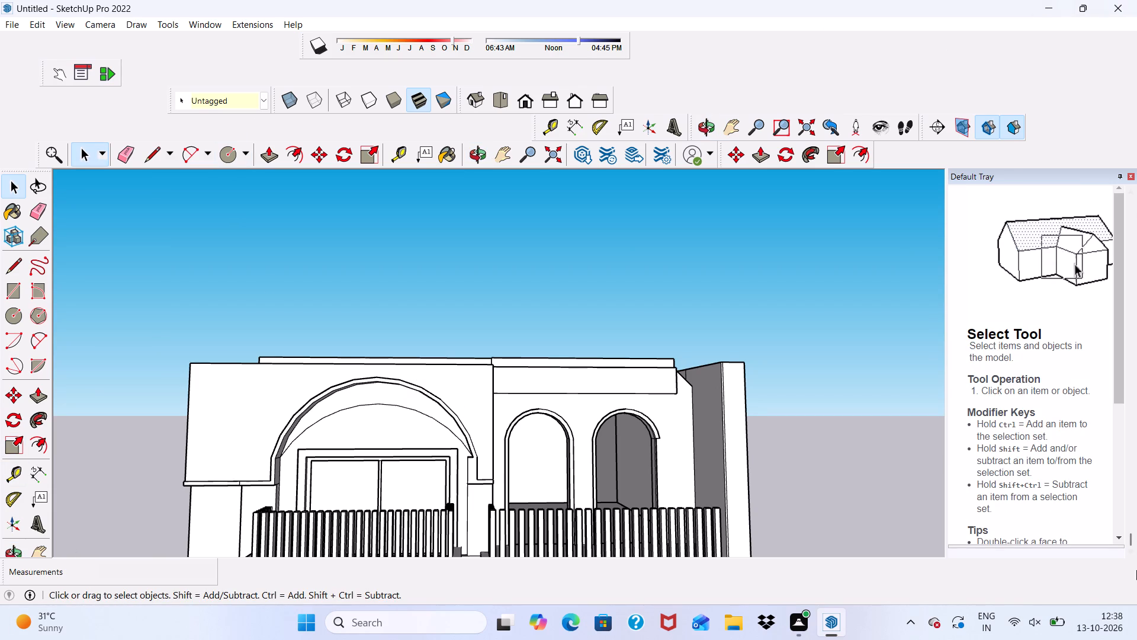
# Draw a rectangle about 18' 9 3/4" by 4 1/2" along the top edge of the large arch's front wall.
pyautogui.click(8, 296)
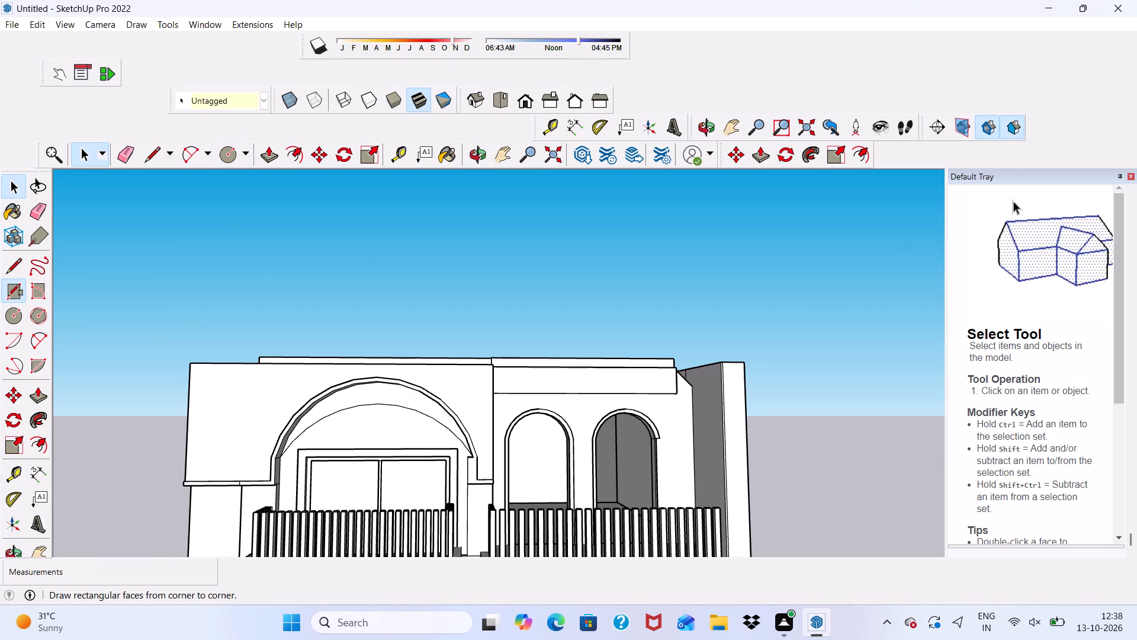
pyautogui.scroll(8, 182, 373)
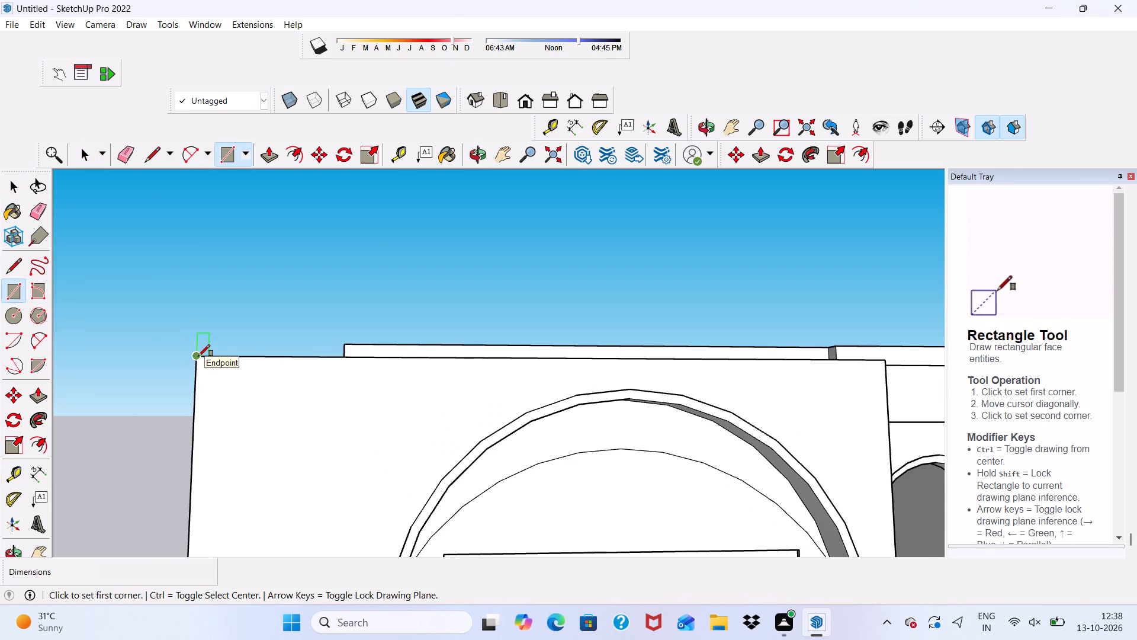
pyautogui.click(198, 356)
pyautogui.scroll(-5, 162, 402)
pyautogui.scroll(7, 567, 395)
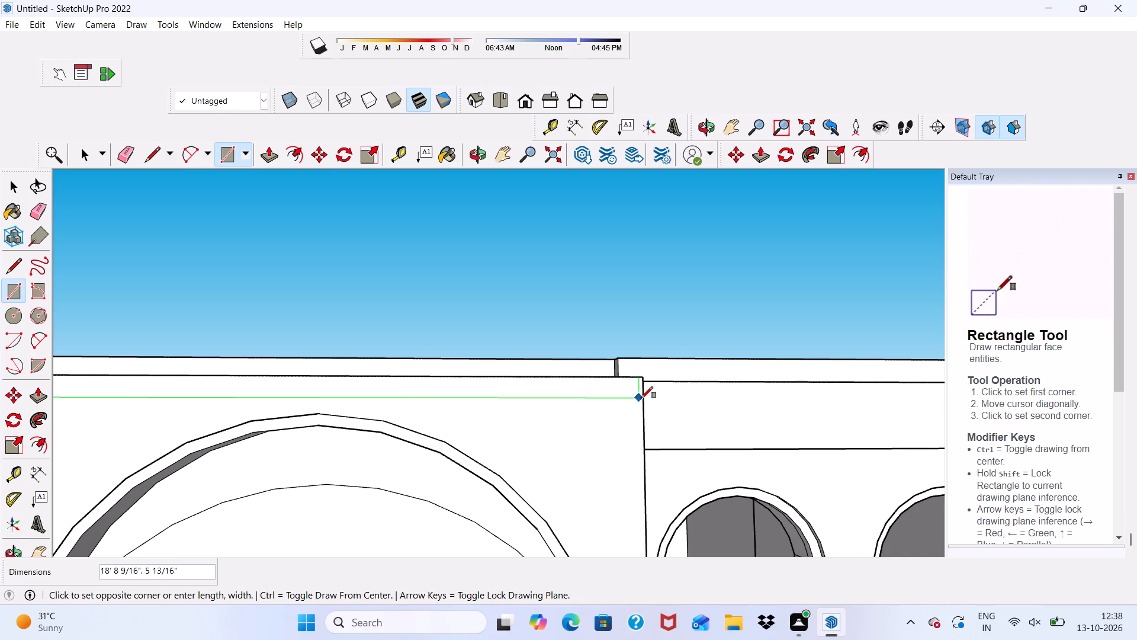
pyautogui.click(642, 393)
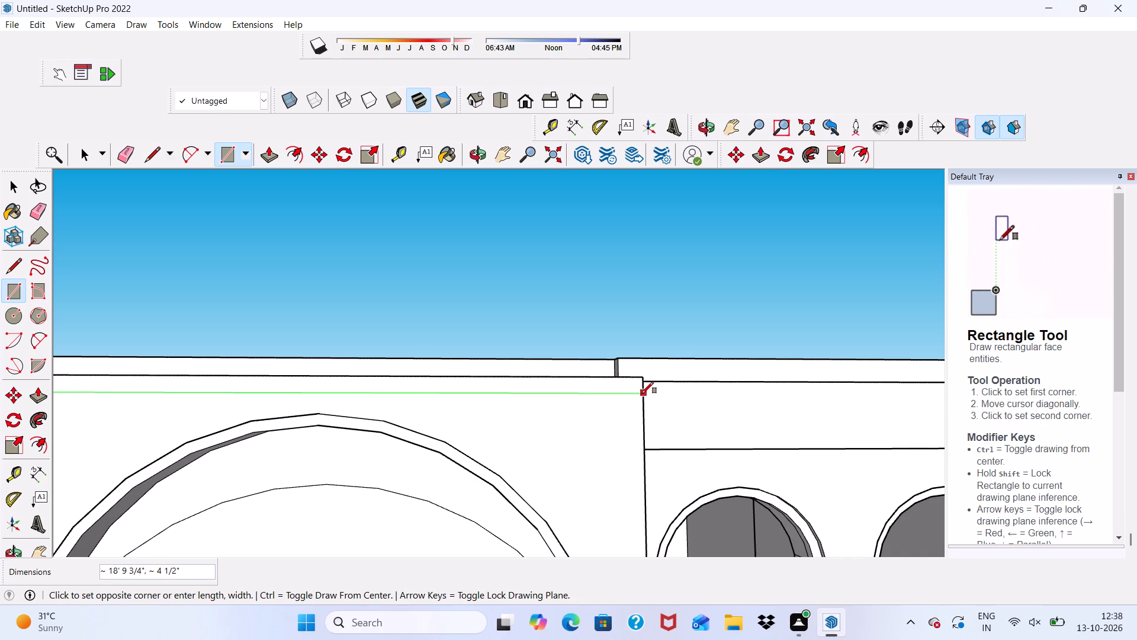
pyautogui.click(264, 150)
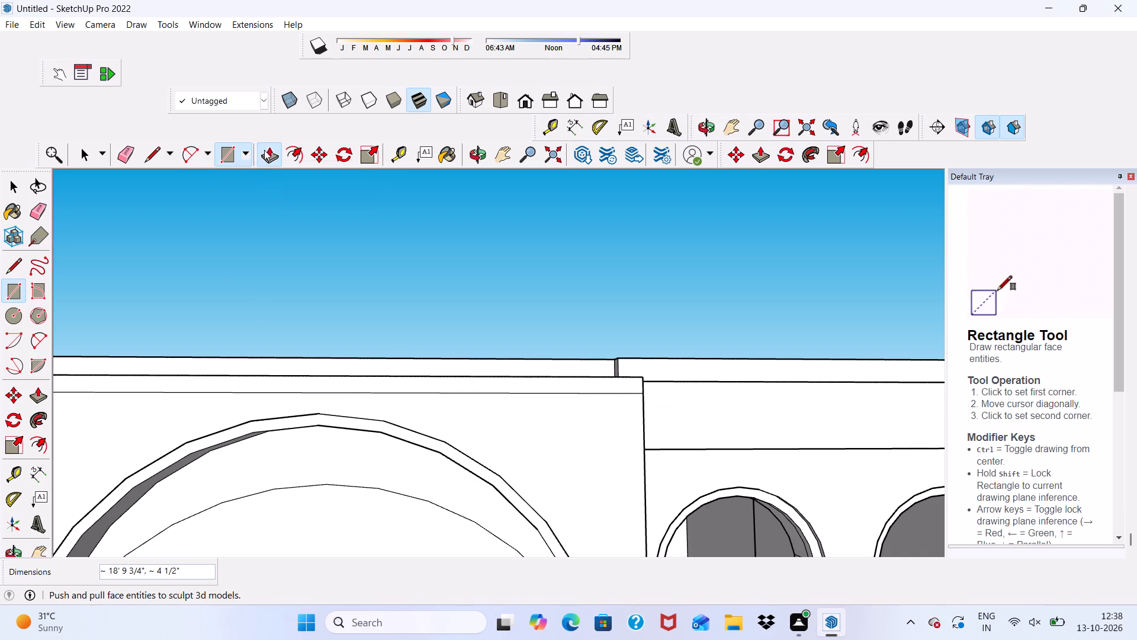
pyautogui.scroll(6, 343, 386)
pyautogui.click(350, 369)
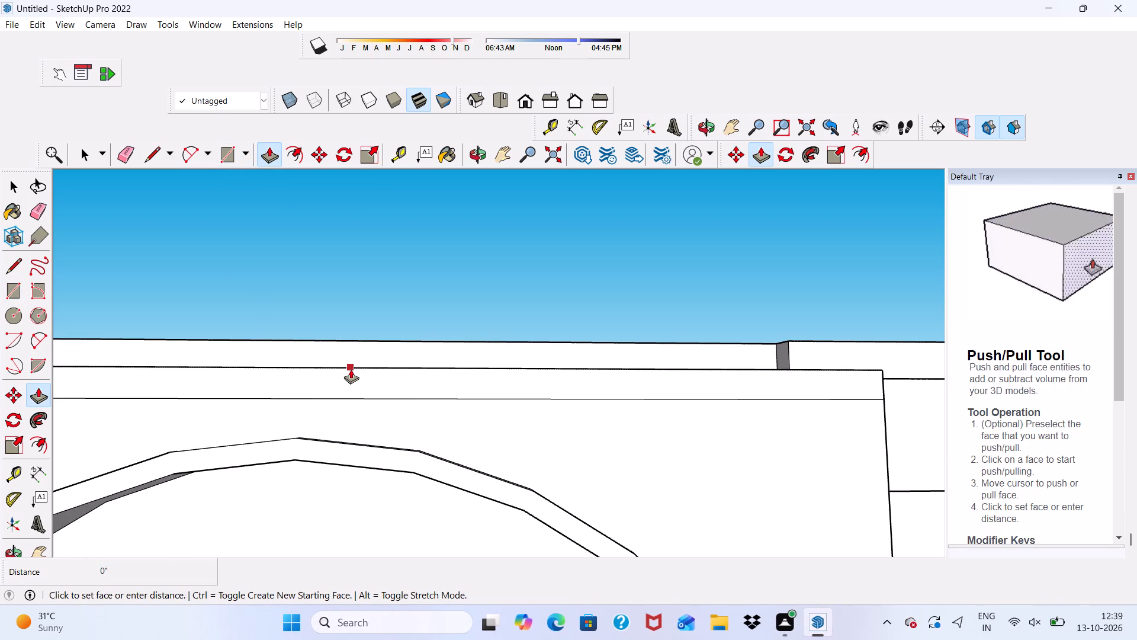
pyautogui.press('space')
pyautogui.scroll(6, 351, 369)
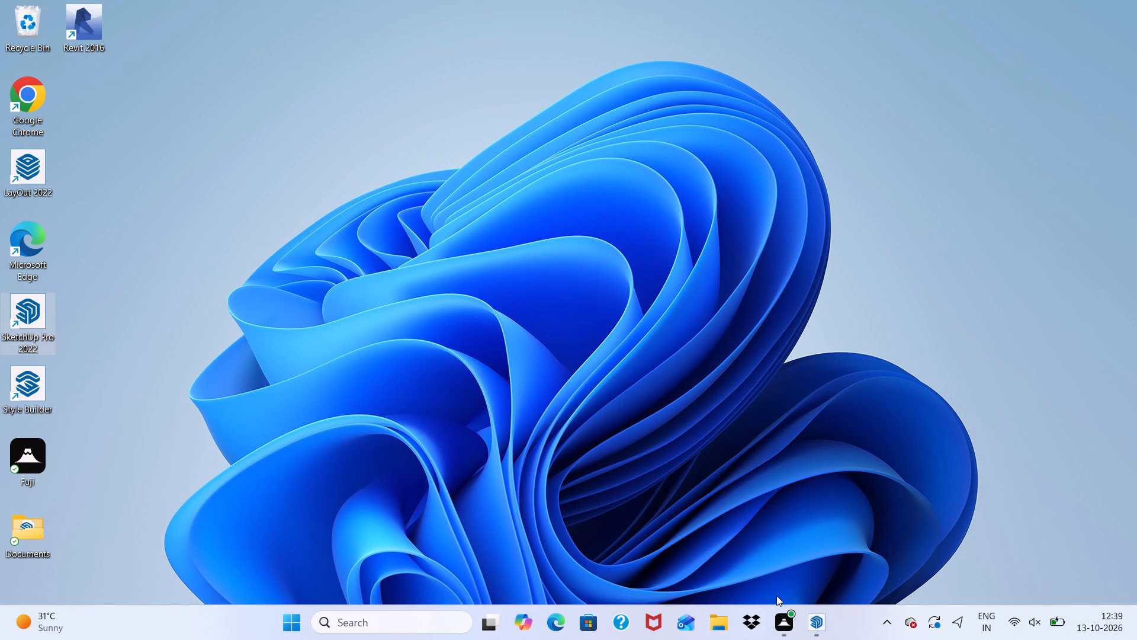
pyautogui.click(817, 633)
# Push/Pull the narrow strip along the top of the large arch's front wall outward by 3".
pyautogui.scroll(-5, 480, 389)
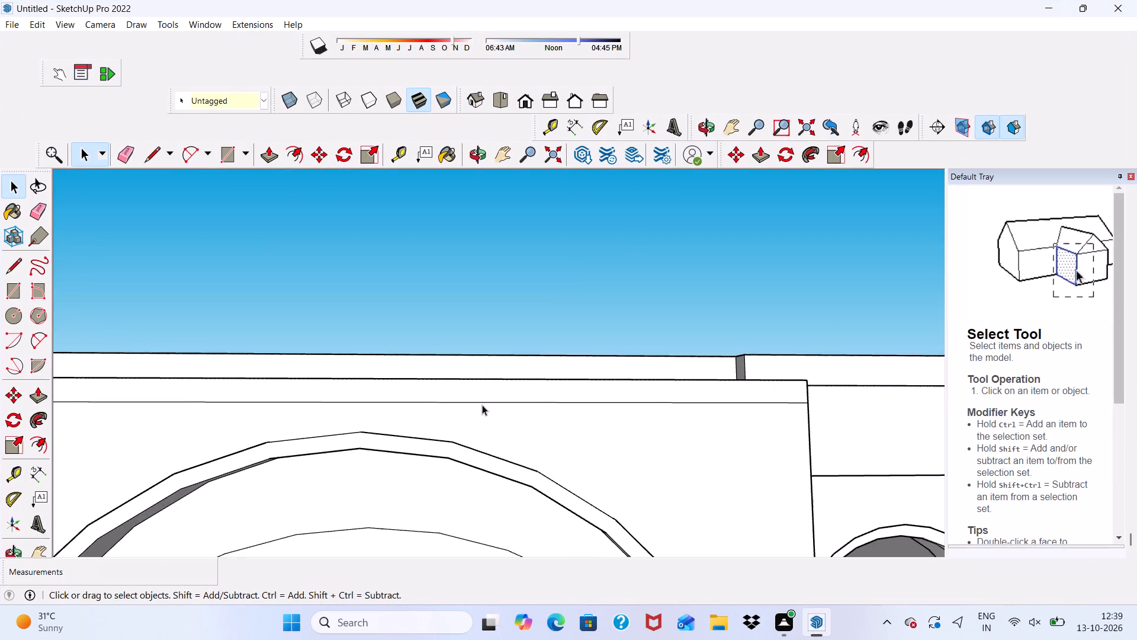
pyautogui.scroll(-6, 475, 347)
pyautogui.moveTo(508, 377); pyautogui.dragTo(493, 444, button='middle')
pyautogui.scroll(6, 465, 380)
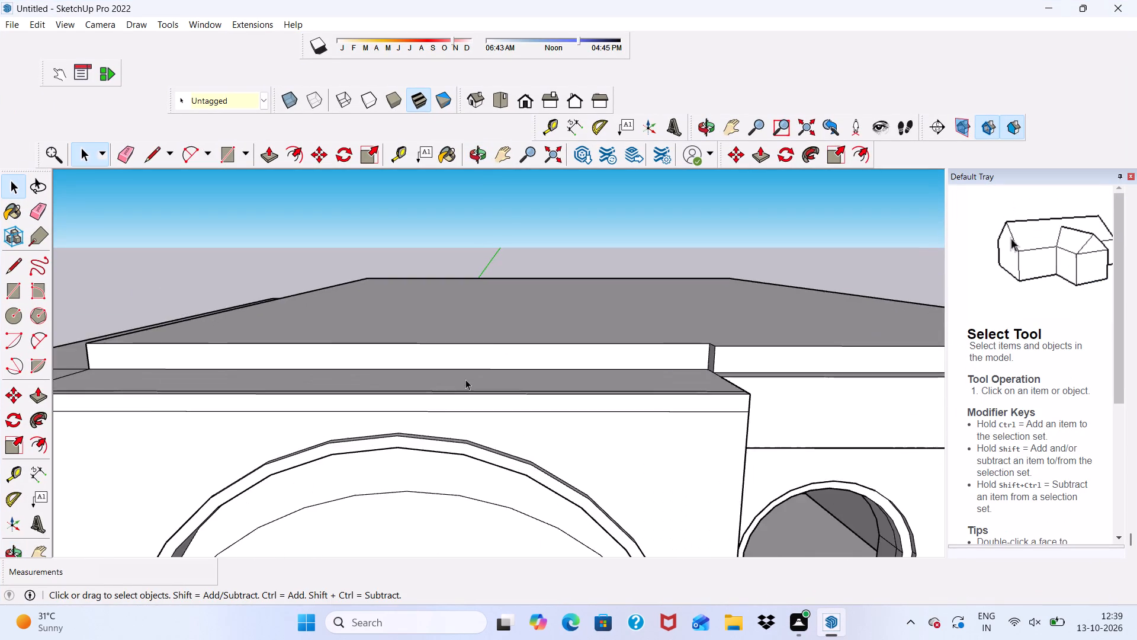
pyautogui.scroll(6, 465, 379)
pyautogui.click(465, 415)
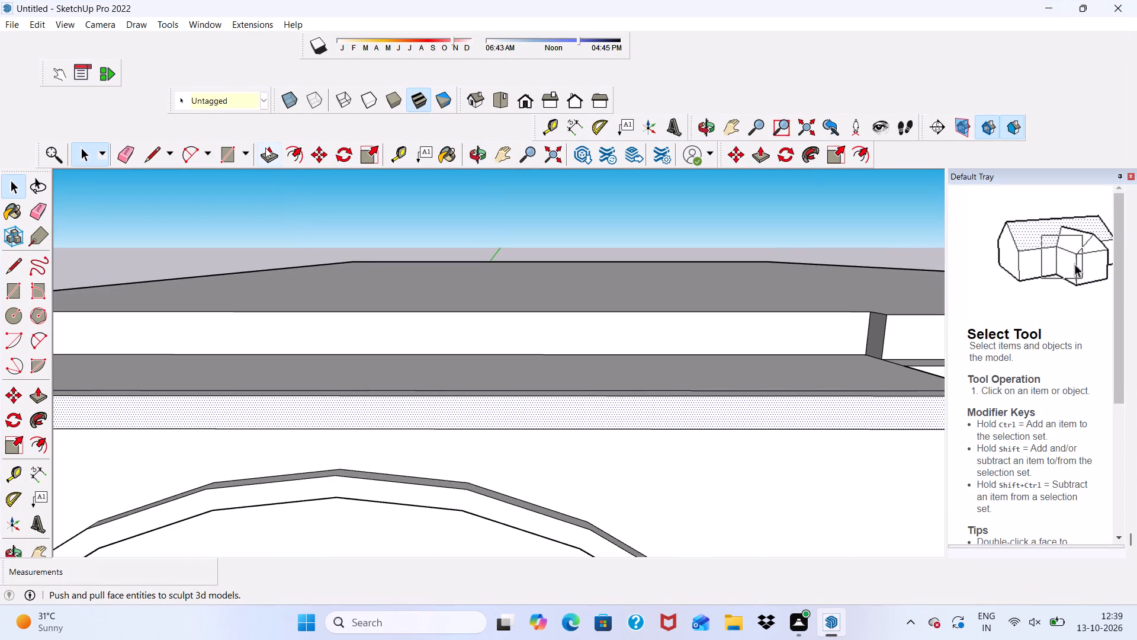
pyautogui.click(265, 146)
pyautogui.click(317, 408)
pyautogui.scroll(-4, 309, 425)
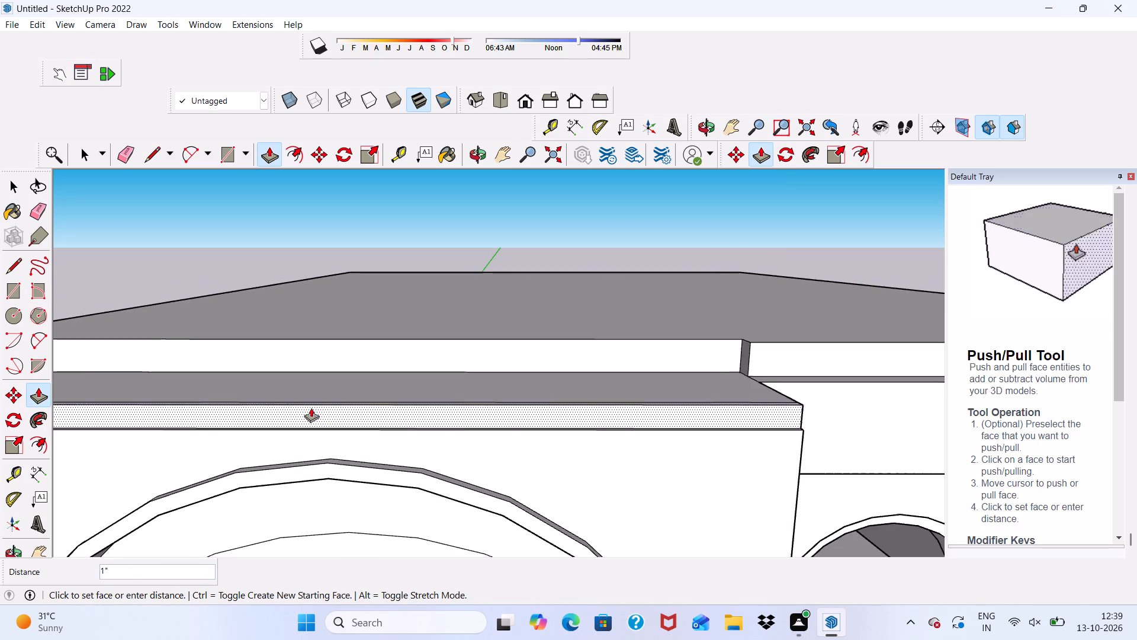
pyautogui.scroll(-2, 311, 408)
pyautogui.moveTo(317, 412); pyautogui.dragTo(216, 427, button='middle')
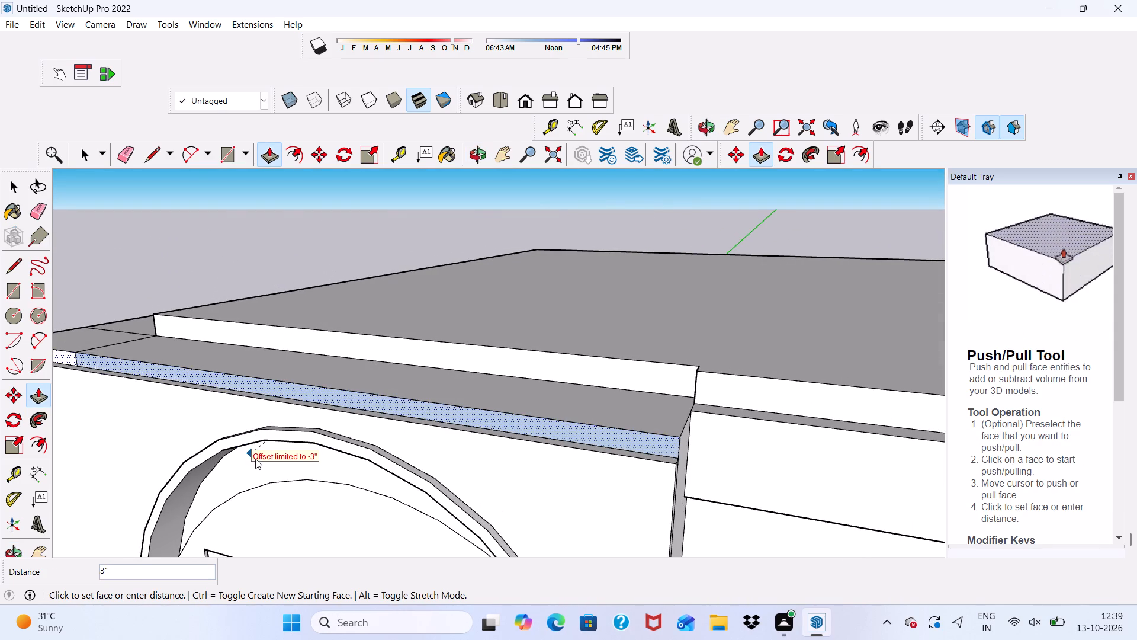
pyautogui.scroll(-1, 174, 457)
pyautogui.moveTo(169, 457); pyautogui.dragTo(147, 452, button='middle')
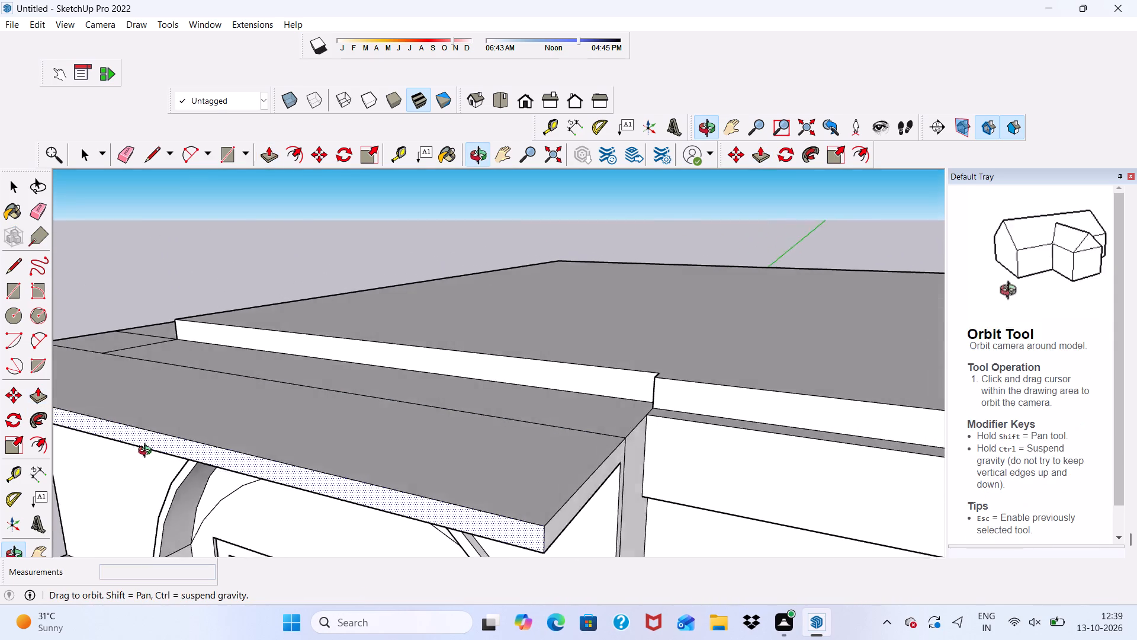
pyautogui.moveTo(147, 452); pyautogui.dragTo(73, 446, button='middle')
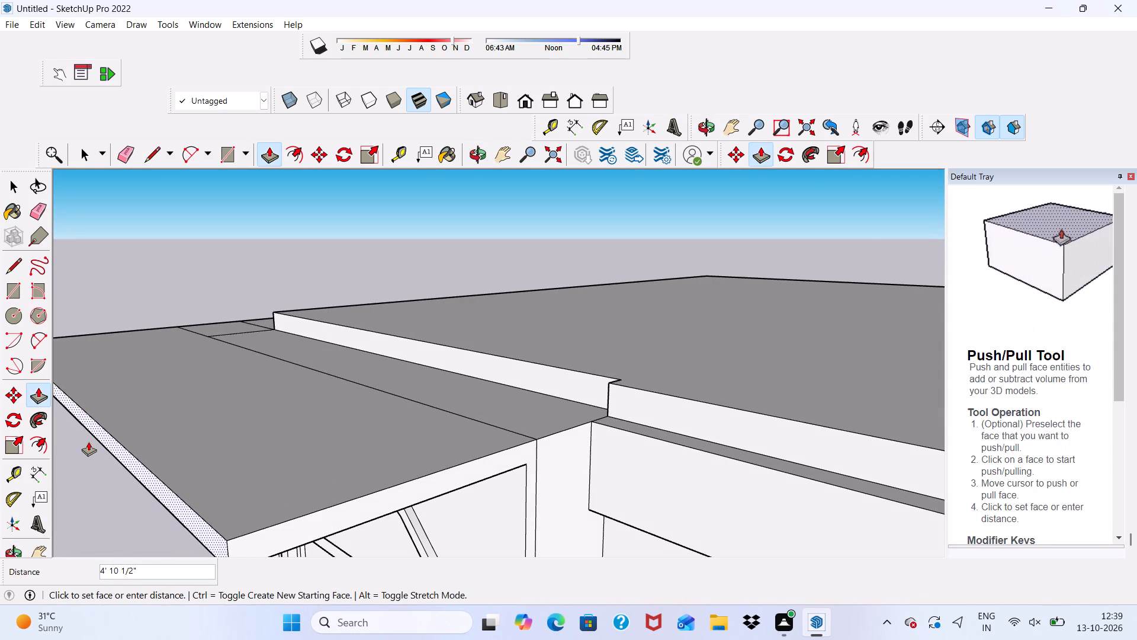
pyautogui.press('3')
pyautogui.hotkey('shift', '"')
pyautogui.press('Return')
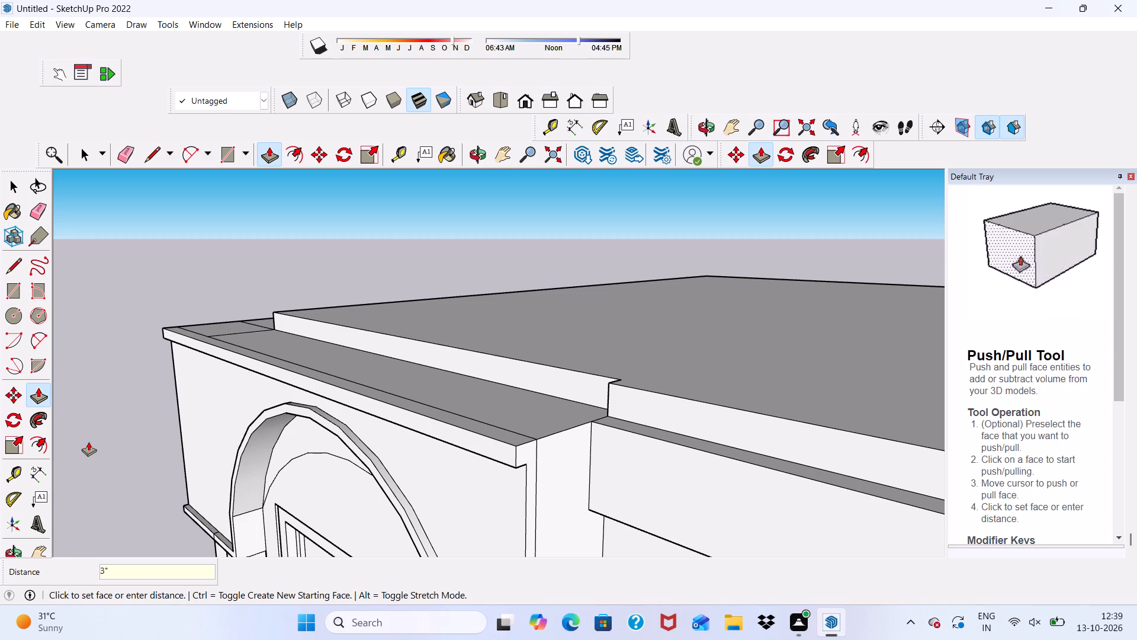
# Erase the diagonal corner edges and the long seams dividing the grey roof ledge above the large arch.
pyautogui.moveTo(169, 375); pyautogui.dragTo(402, 395, button='middle')
pyautogui.scroll(-1, 169, 375)
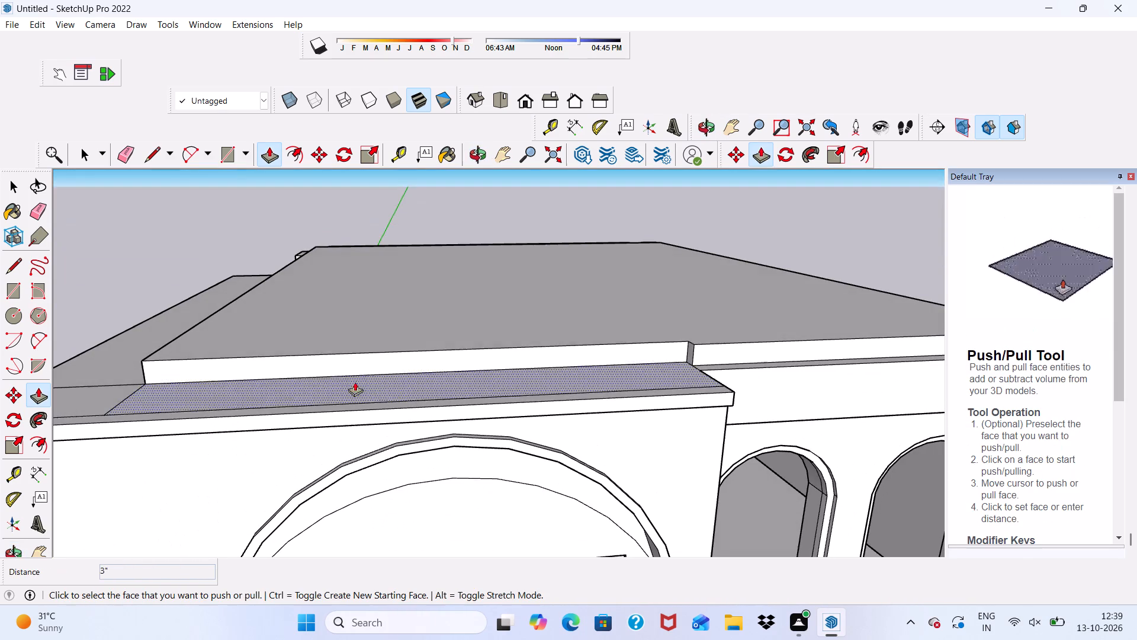
pyautogui.click(126, 149)
pyautogui.scroll(3, 104, 347)
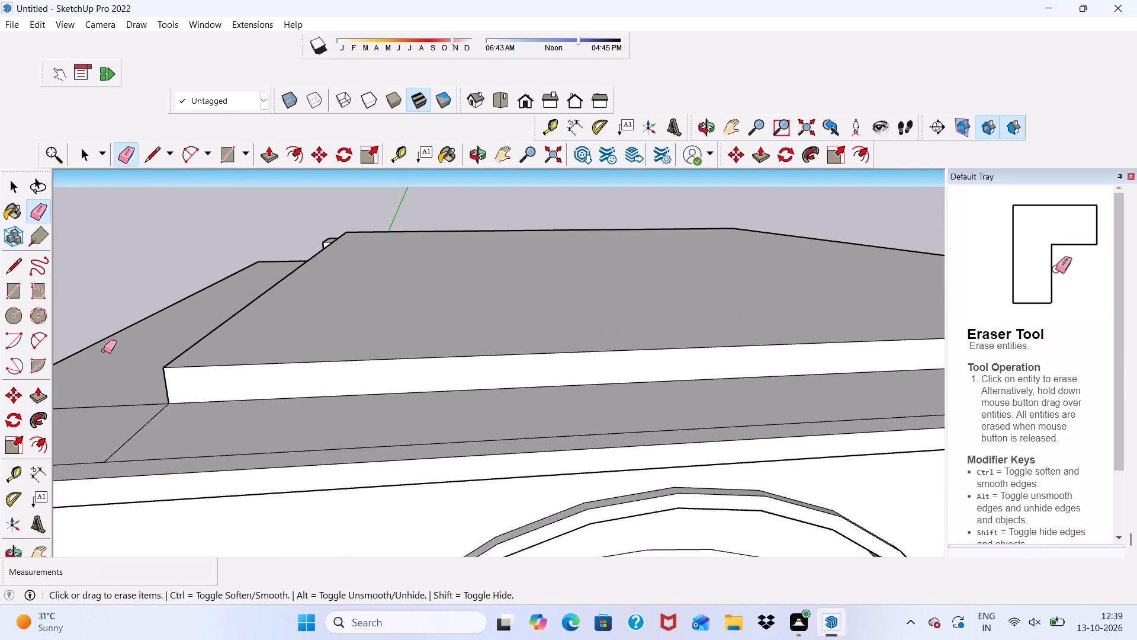
pyautogui.scroll(2, 104, 350)
pyautogui.moveTo(115, 407); pyautogui.dragTo(129, 450)
pyautogui.moveTo(140, 452); pyautogui.dragTo(140, 442)
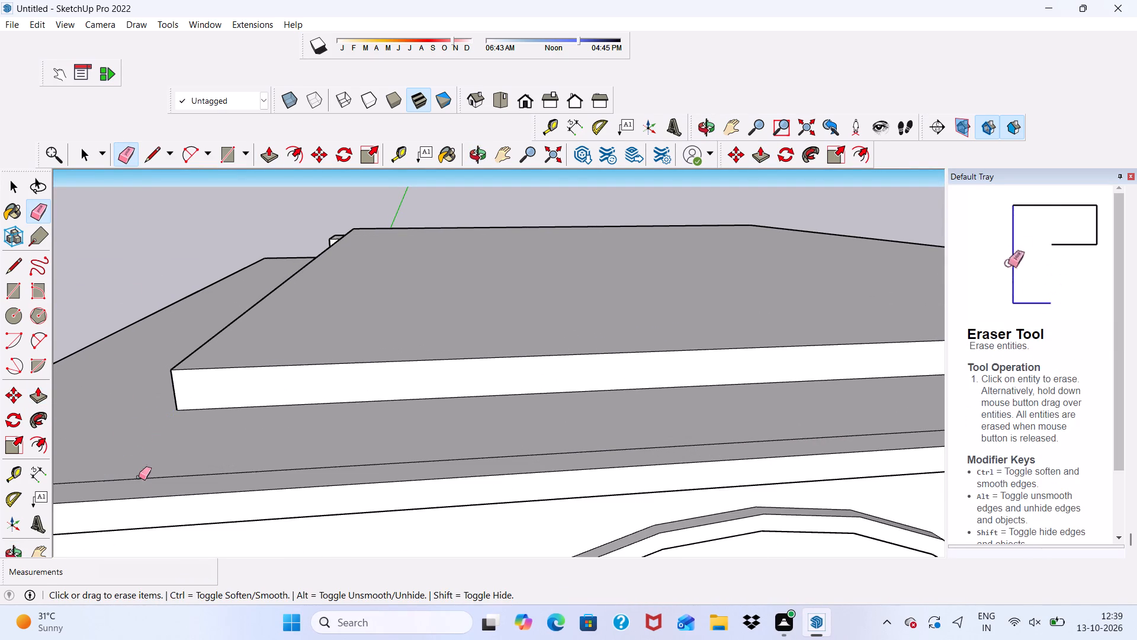
pyautogui.click(140, 474)
pyautogui.moveTo(94, 473); pyautogui.dragTo(91, 476)
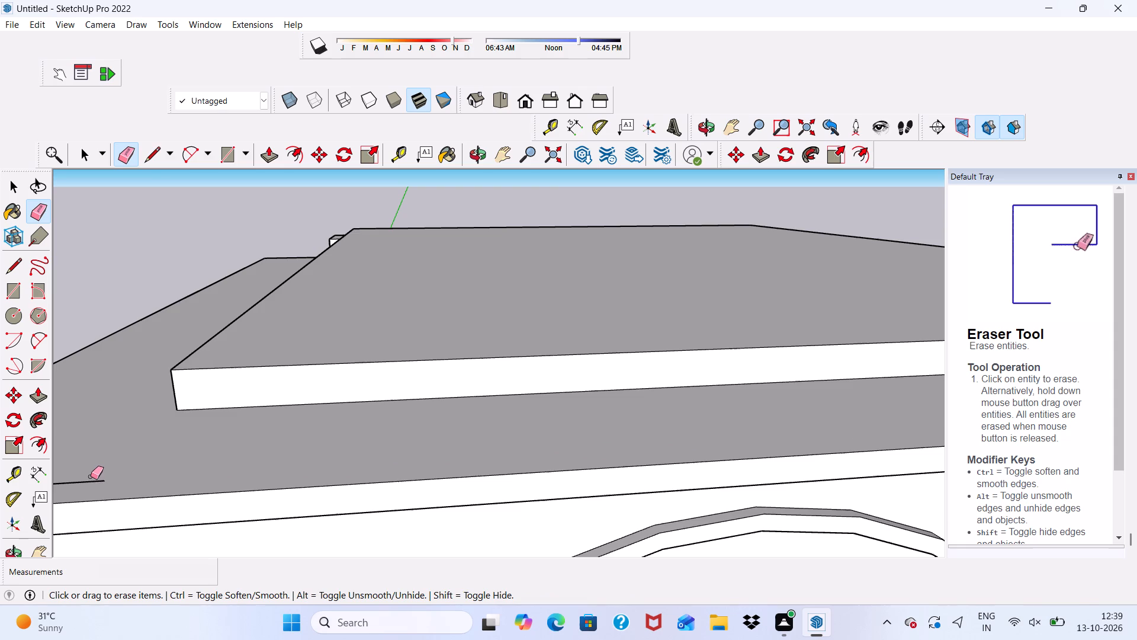
pyautogui.moveTo(91, 476); pyautogui.dragTo(82, 486)
# Push/Pull the raised roof slab's front face above the large arch forward by about 2' 9 1/4".
pyautogui.scroll(-7, 123, 406)
pyautogui.scroll(-2, 381, 329)
pyautogui.moveTo(386, 331); pyautogui.dragTo(314, 360, button='middle')
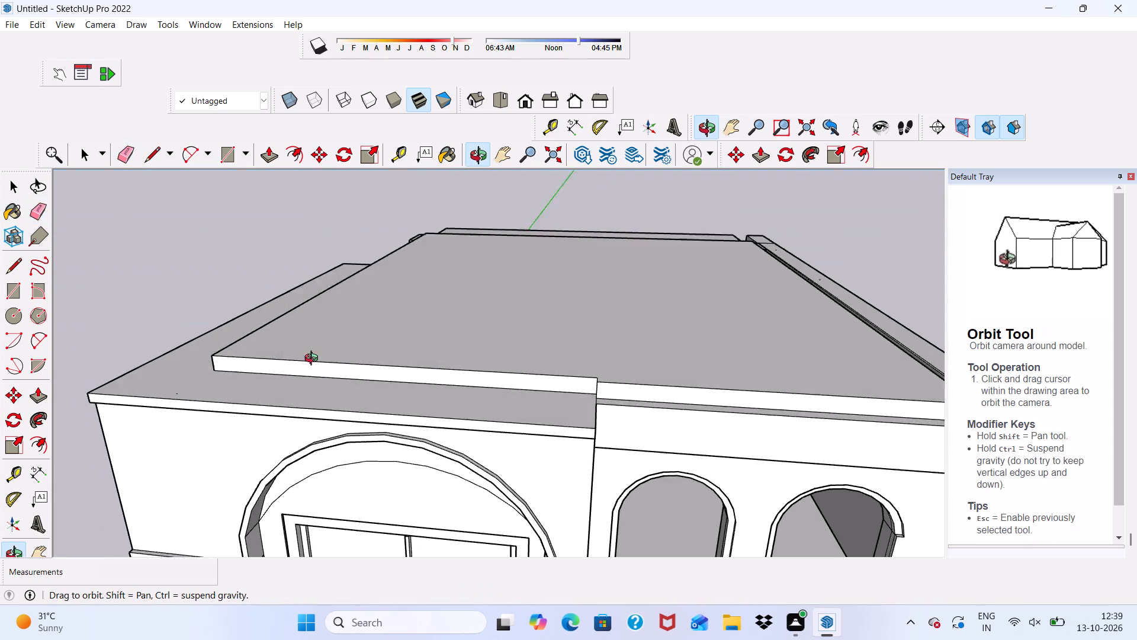
pyautogui.moveTo(314, 360); pyautogui.dragTo(319, 370, button='middle')
pyautogui.press('space')
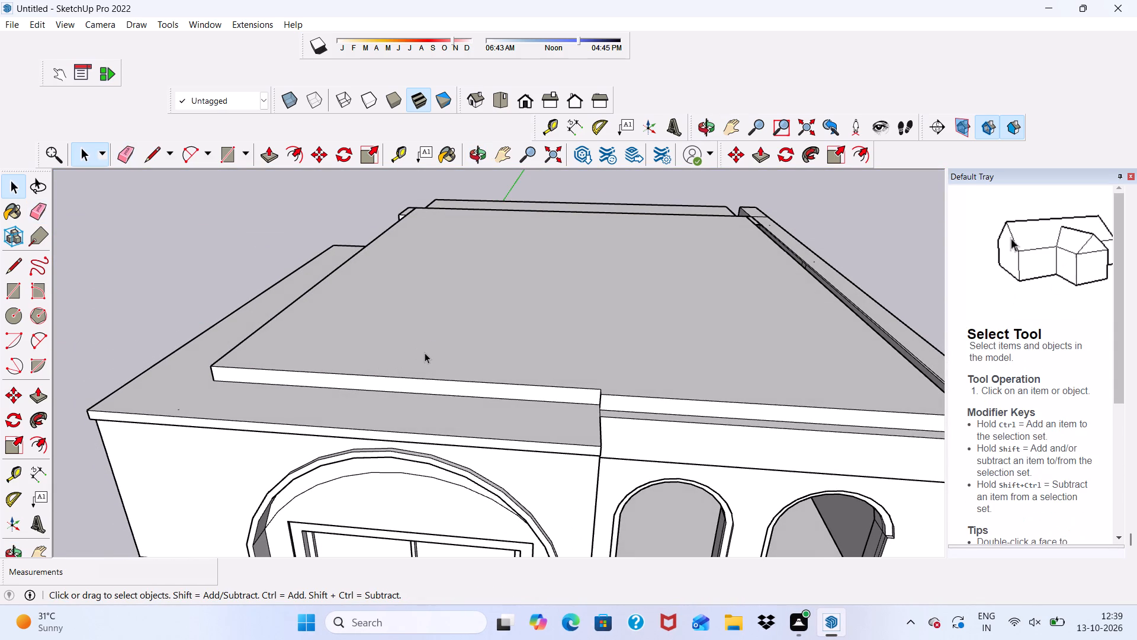
pyautogui.scroll(1, 425, 353)
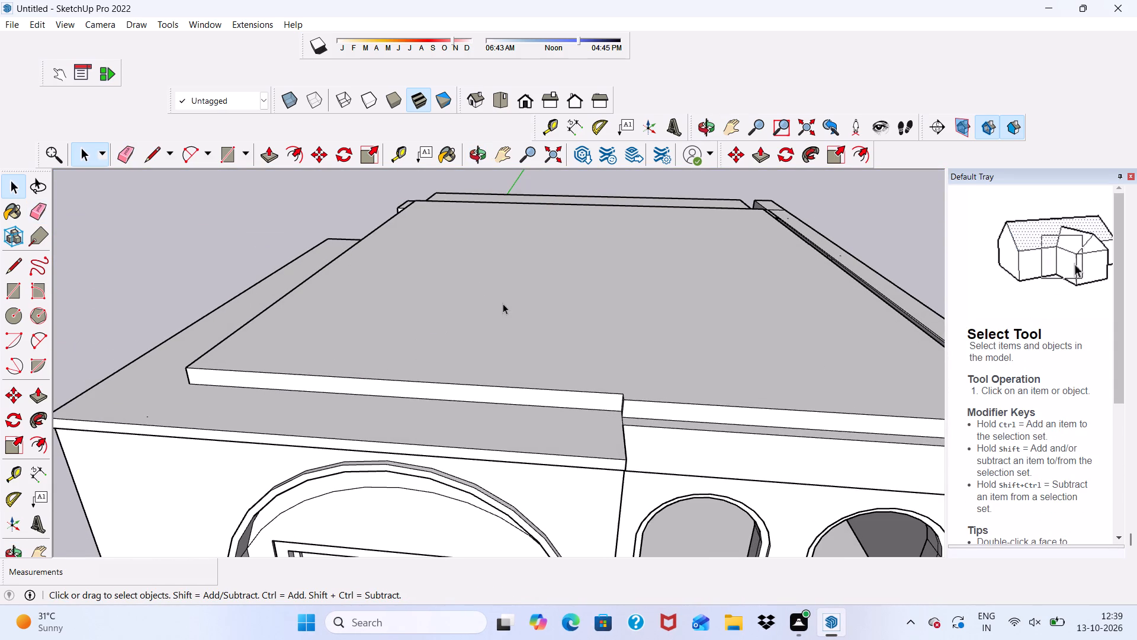
pyautogui.scroll(6, 550, 327)
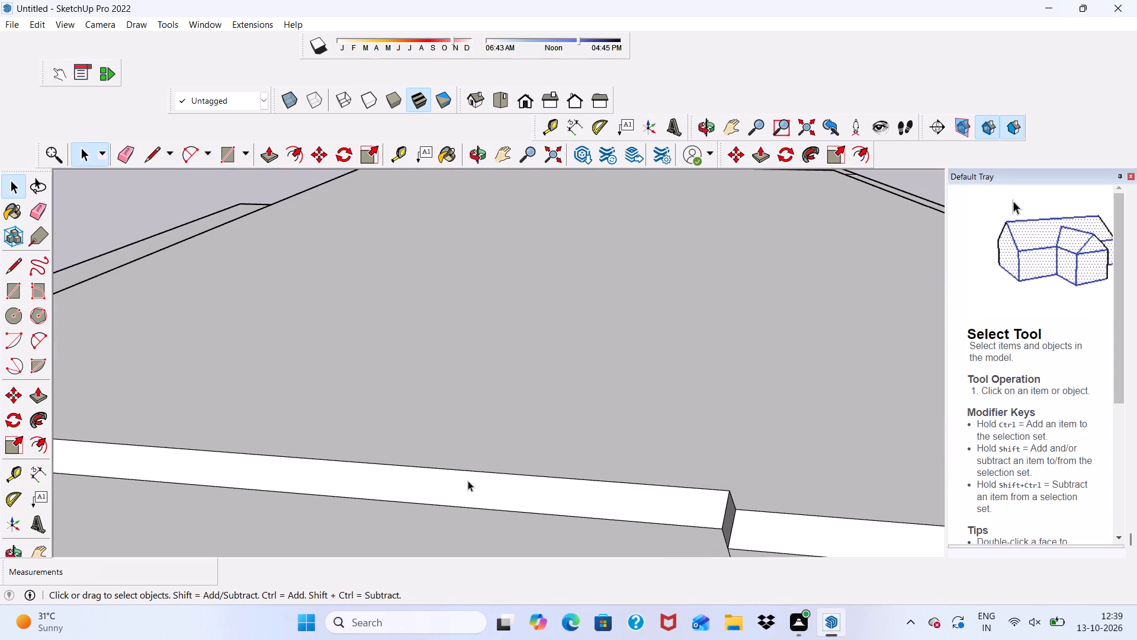
pyautogui.click(468, 481)
pyautogui.scroll(-7, 463, 409)
pyautogui.click(269, 164)
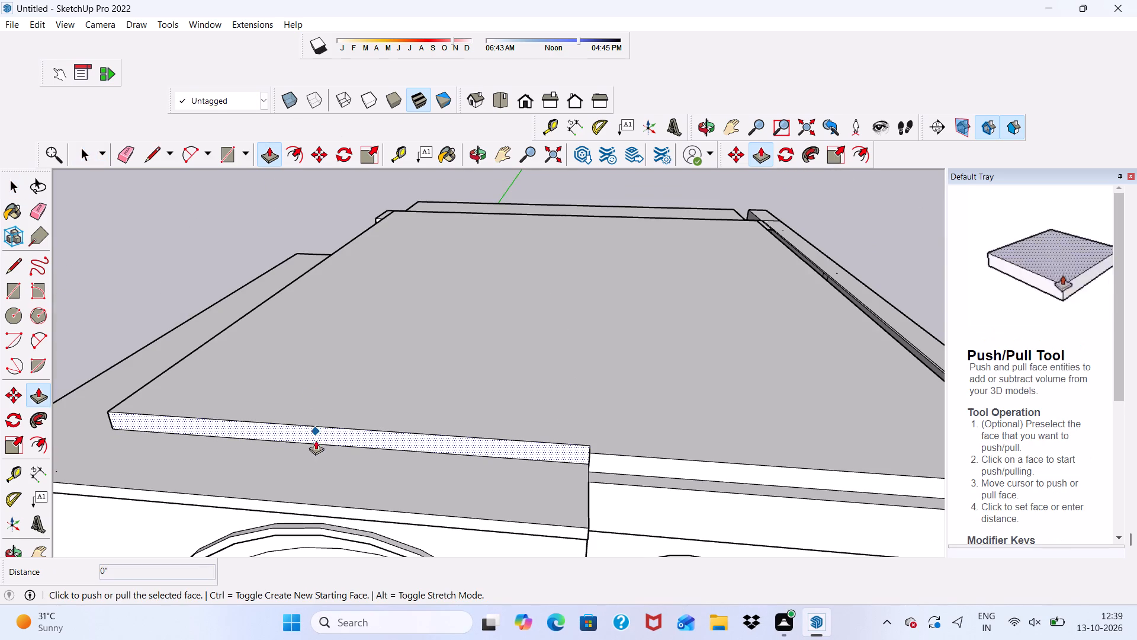
pyautogui.scroll(1, 320, 456)
pyautogui.click(329, 428)
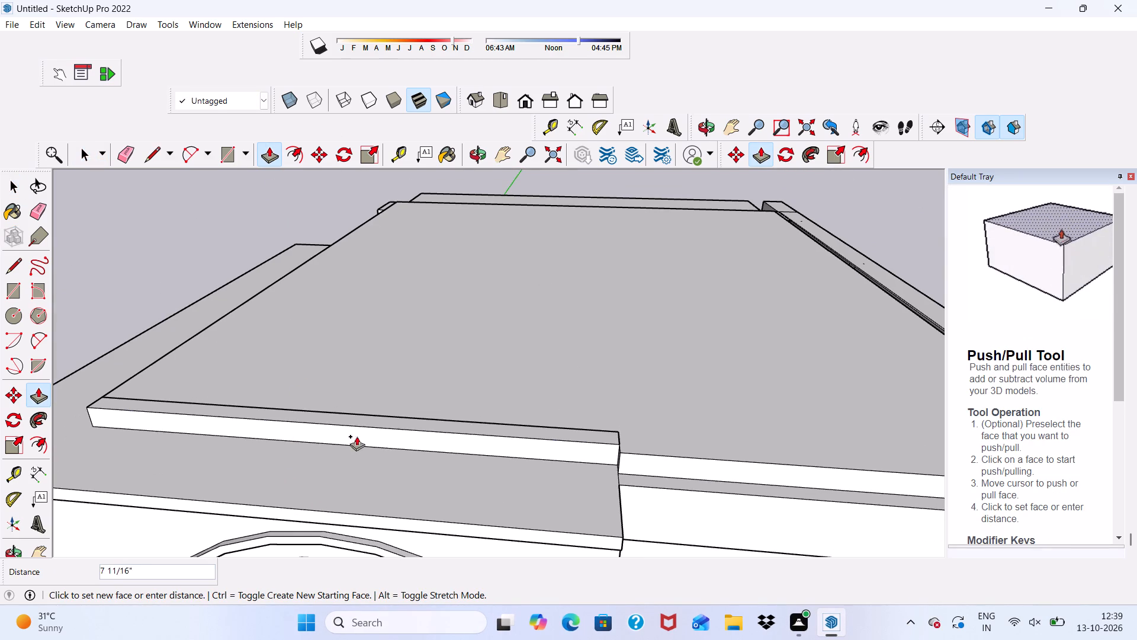
pyautogui.scroll(5, 319, 491)
pyautogui.scroll(-3, 318, 491)
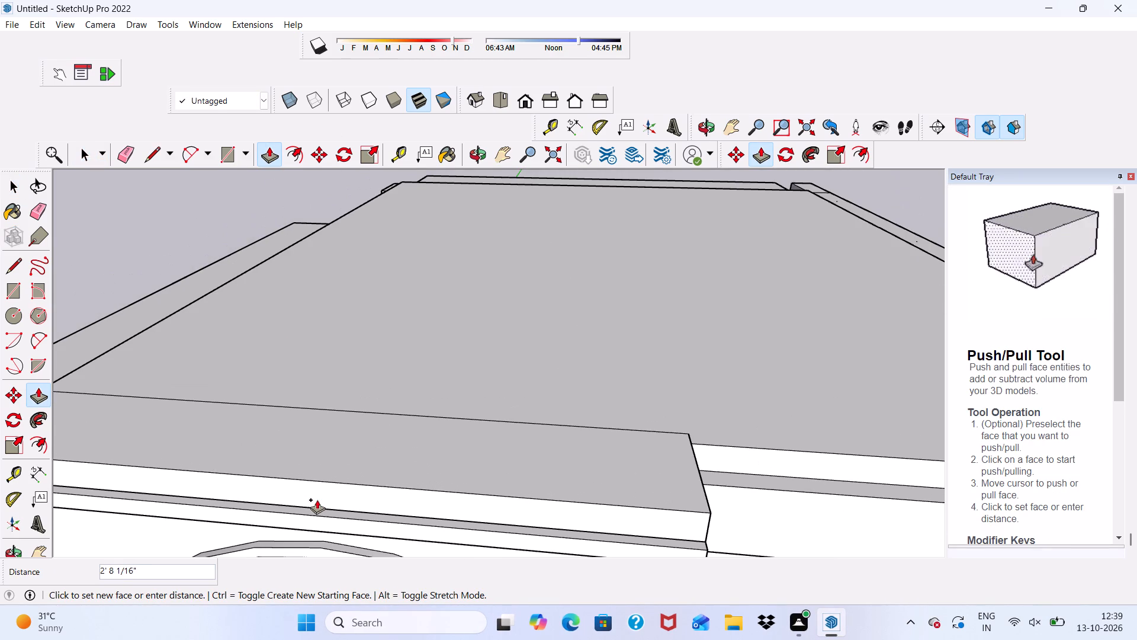
pyautogui.click(312, 501)
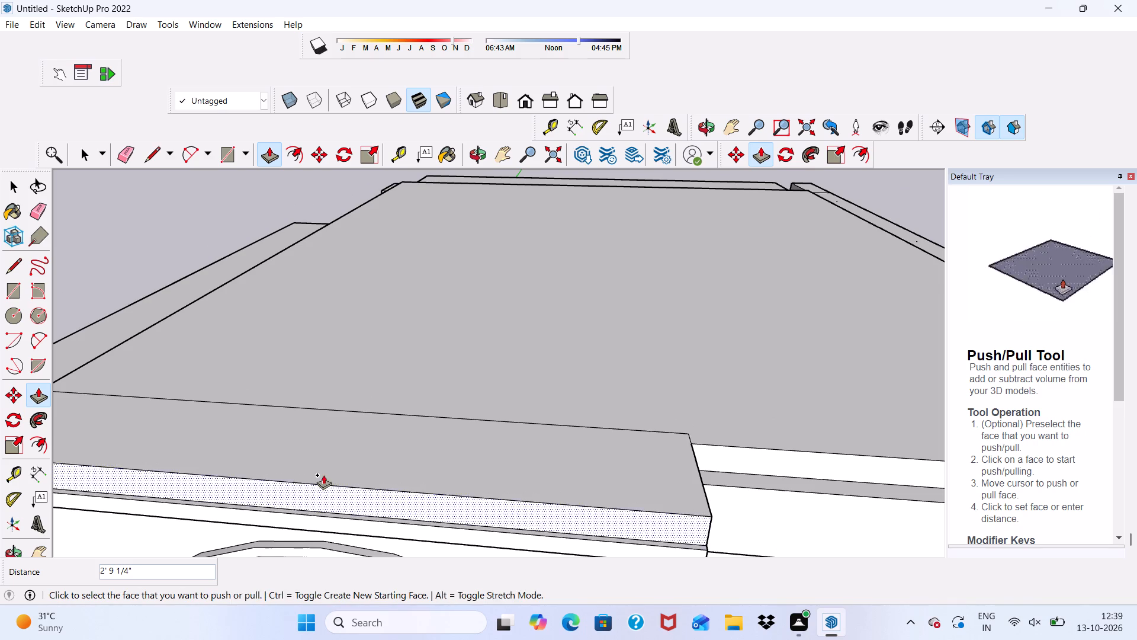
# Erase the short vertical edge on the roof slab's side face and the vertical seam on the side wall below it.
pyautogui.scroll(-2, 328, 466)
pyautogui.moveTo(342, 453); pyautogui.dragTo(530, 258, button='middle')
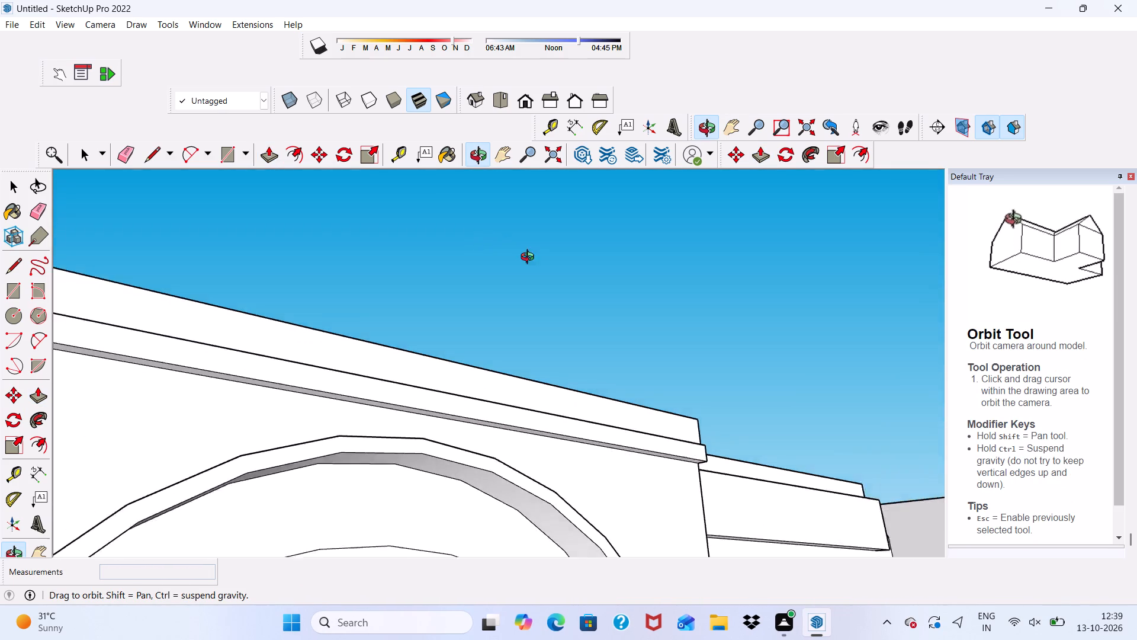
pyautogui.moveTo(530, 258); pyautogui.dragTo(679, 322, button='middle')
pyautogui.scroll(-4, 495, 376)
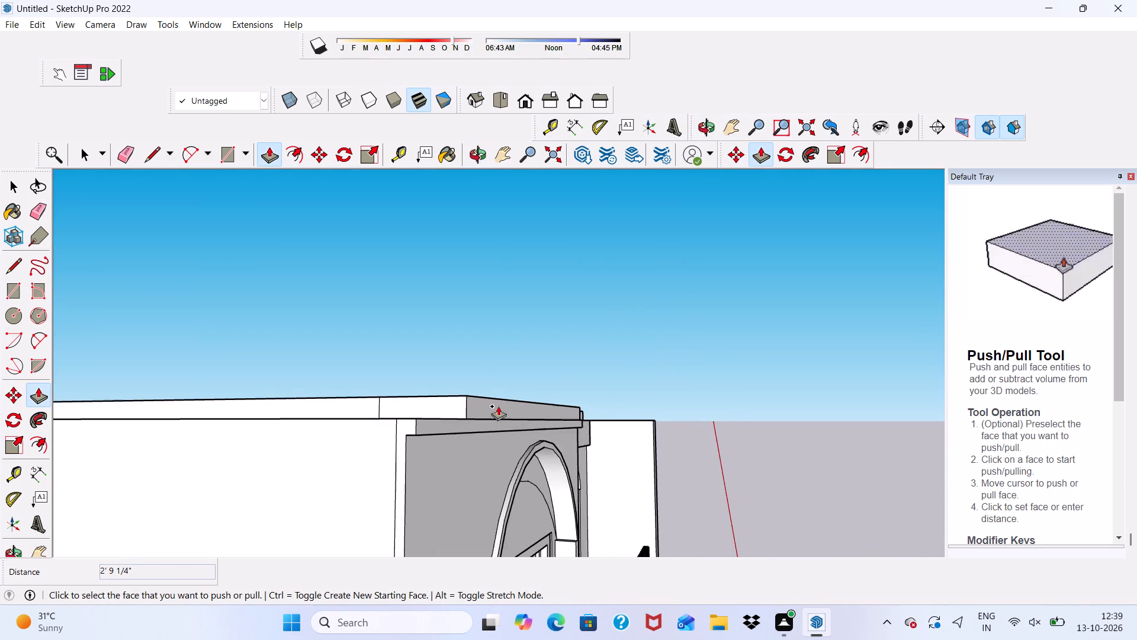
pyautogui.scroll(-1, 498, 406)
pyautogui.scroll(5, 452, 390)
pyautogui.scroll(-7, 364, 398)
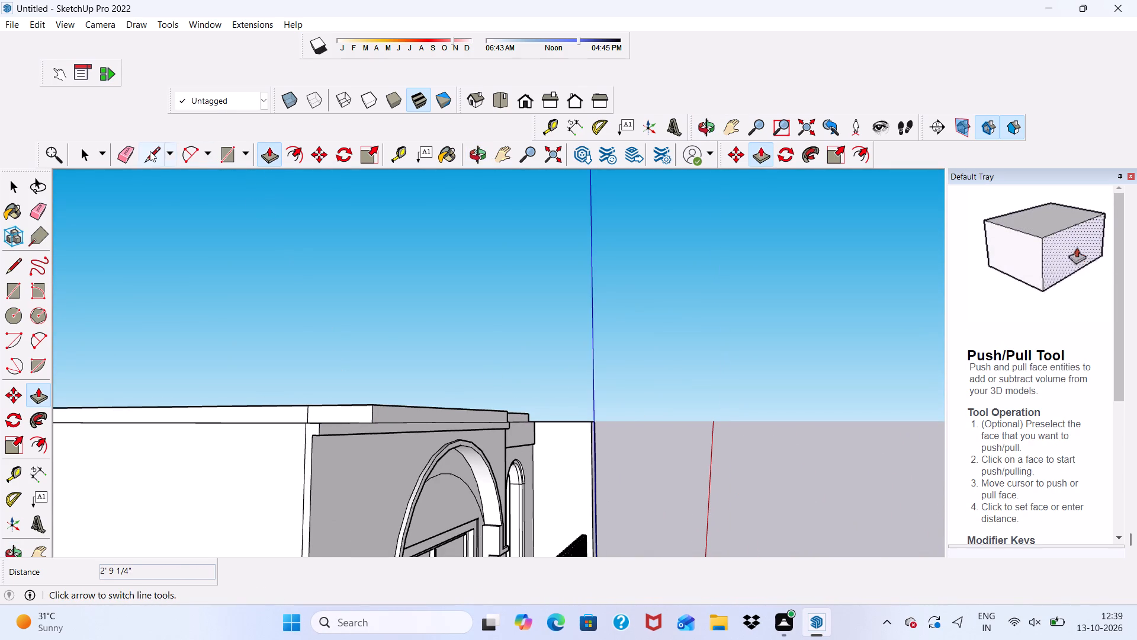
pyautogui.click(119, 156)
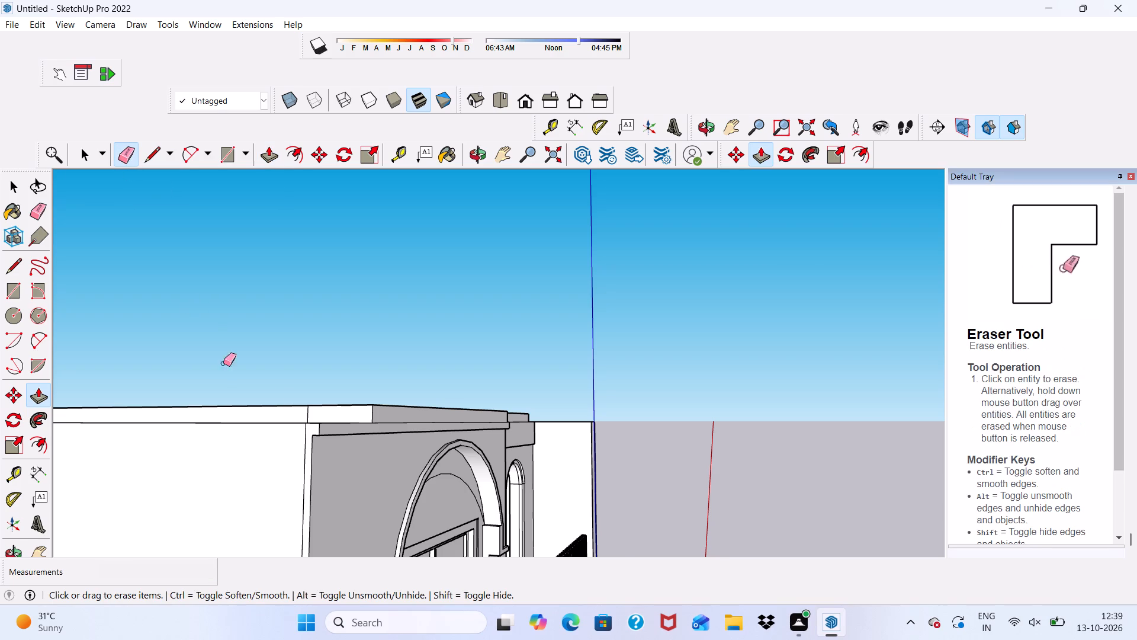
pyautogui.scroll(5, 317, 452)
pyautogui.scroll(5, 304, 403)
pyautogui.moveTo(297, 384); pyautogui.dragTo(310, 392)
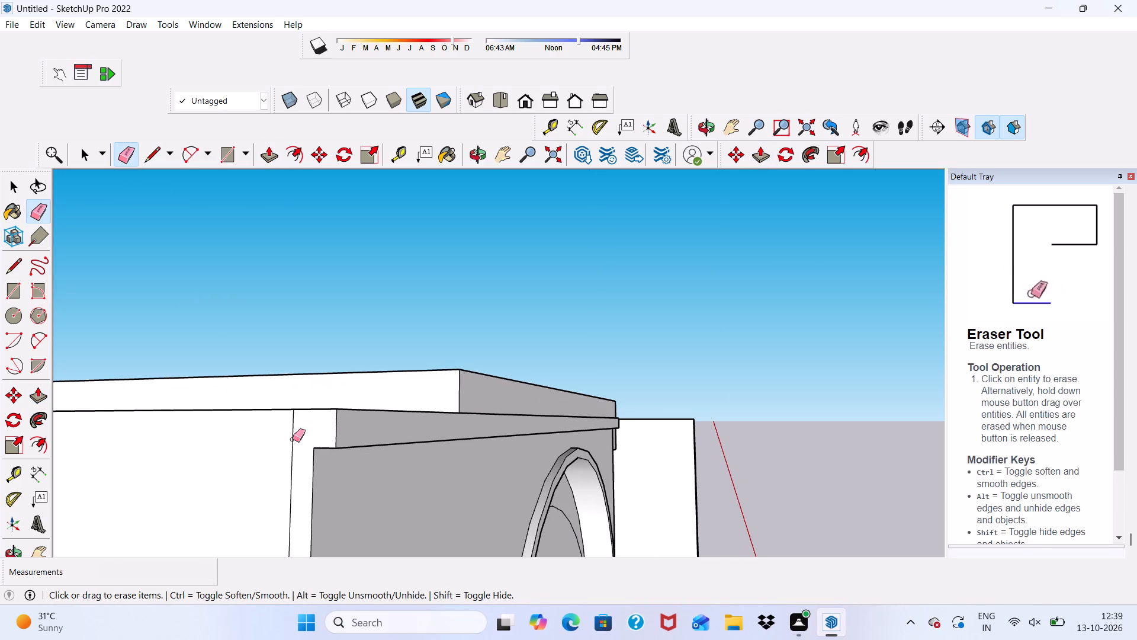
pyautogui.click(297, 433)
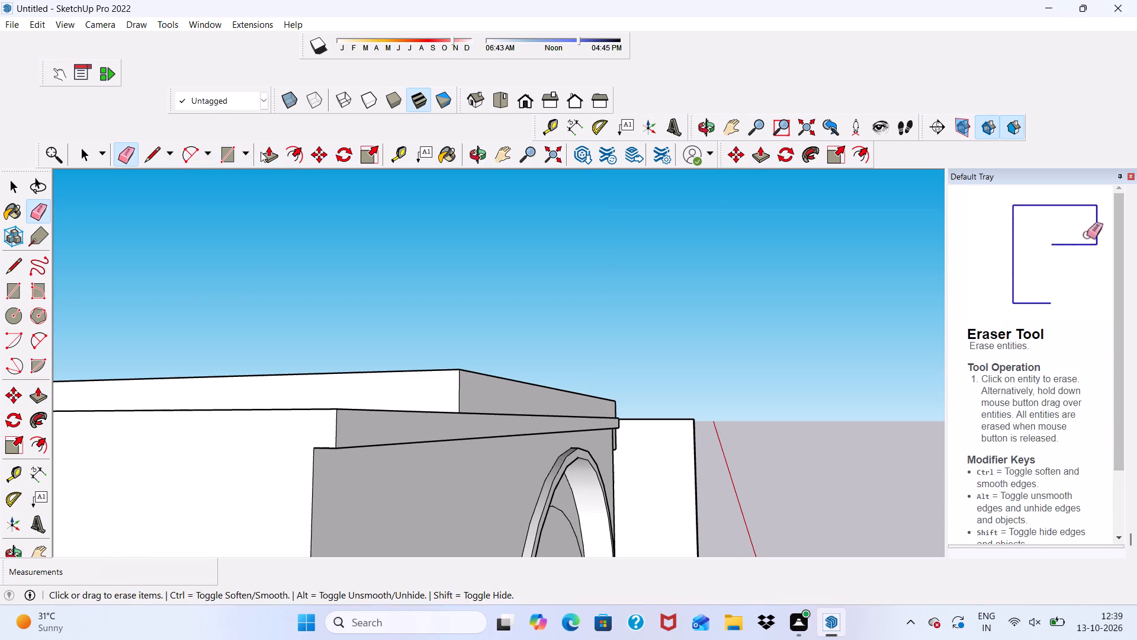
# Push/Pull the raised roof slab's side face outward 3' 3 7/8" to line up with the building's side wall.
pyautogui.click(261, 151)
pyautogui.scroll(5, 296, 348)
pyautogui.scroll(-7, 341, 476)
pyautogui.scroll(-5, 413, 306)
pyautogui.scroll(7, 433, 401)
pyautogui.scroll(-7, 432, 391)
pyautogui.click(441, 409)
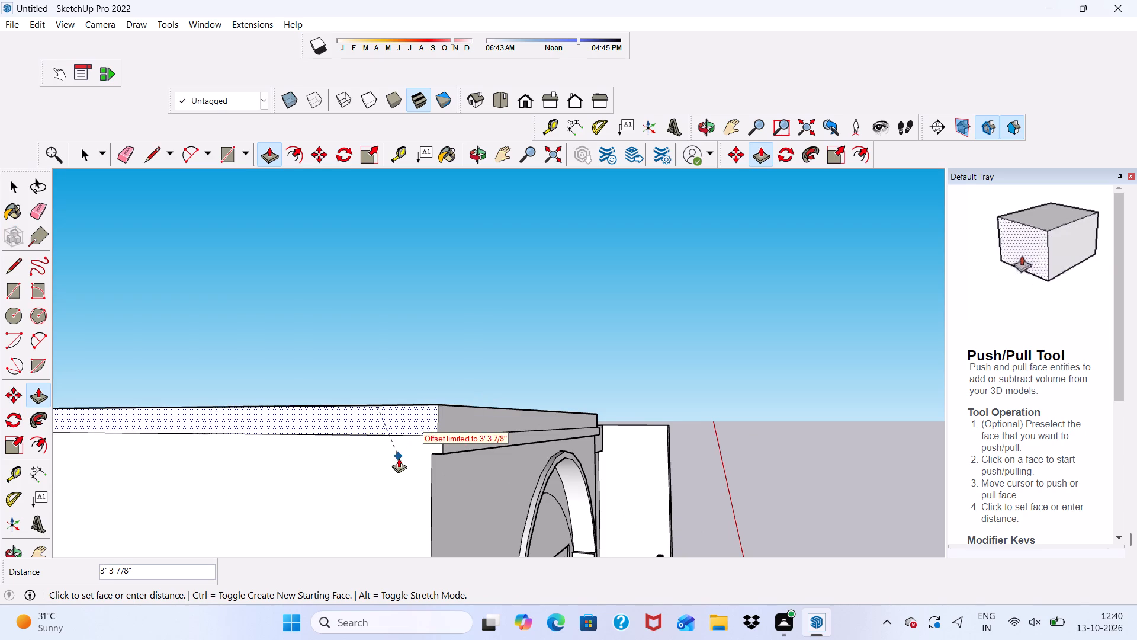
pyautogui.click(399, 458)
pyautogui.scroll(-2, 389, 388)
pyautogui.moveTo(390, 405); pyautogui.dragTo(159, 368, button='middle')
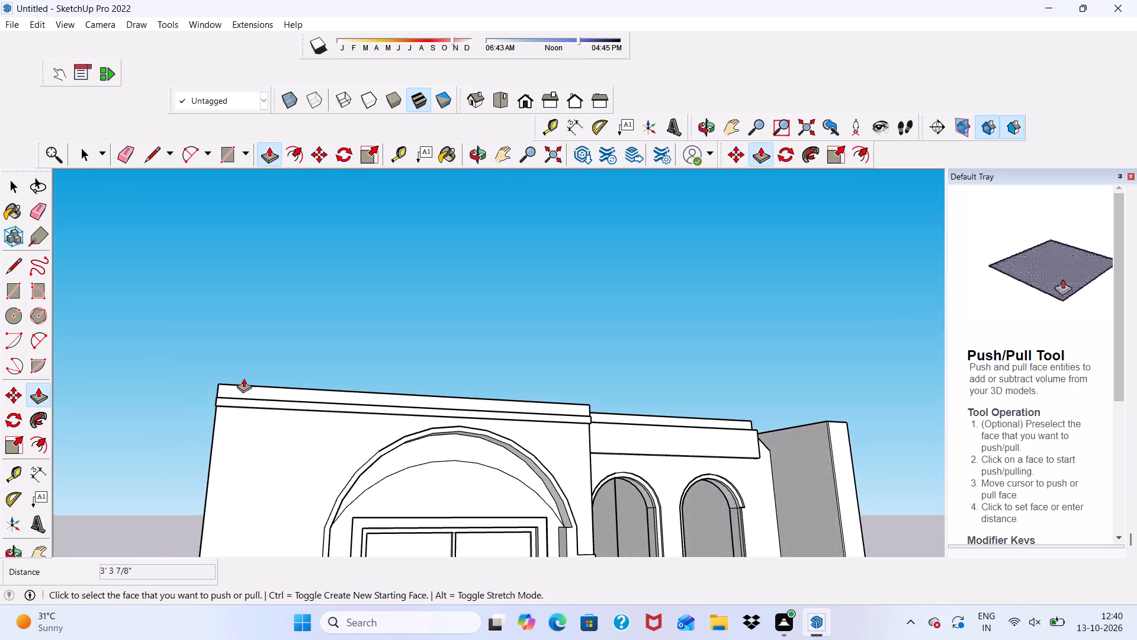
# Push/Pull the narrow band face above the large arch outward by about 1' 4 1/2".
pyautogui.scroll(7, 427, 397)
pyautogui.scroll(-5, 449, 400)
pyautogui.moveTo(472, 377); pyautogui.dragTo(446, 441, button='middle')
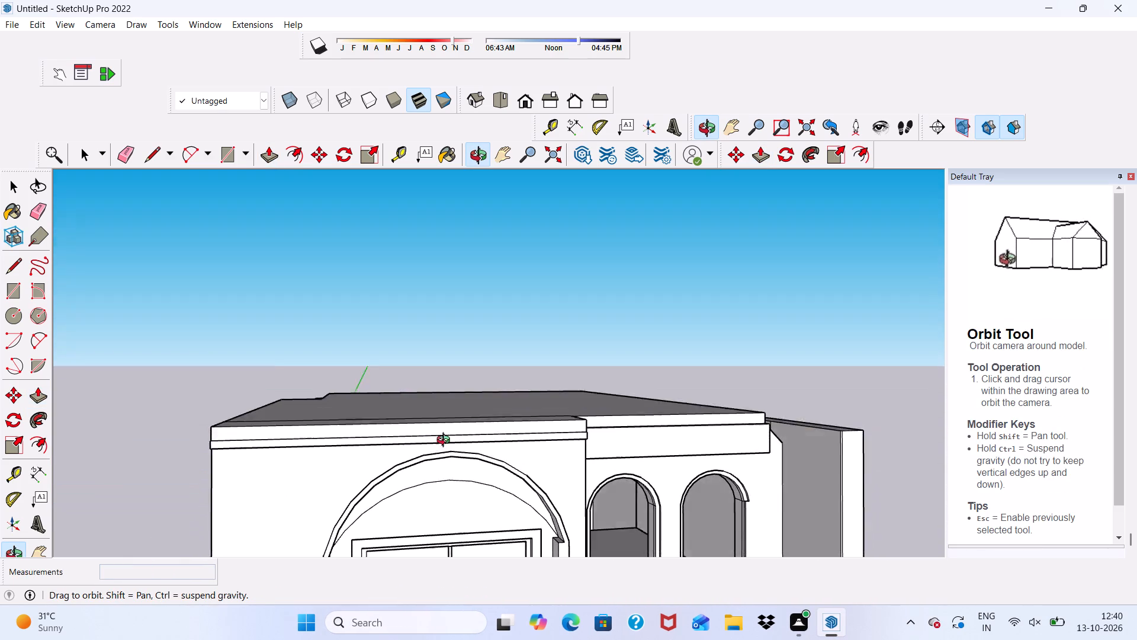
pyautogui.moveTo(446, 441); pyautogui.dragTo(316, 406, button='middle')
pyautogui.scroll(8, 427, 427)
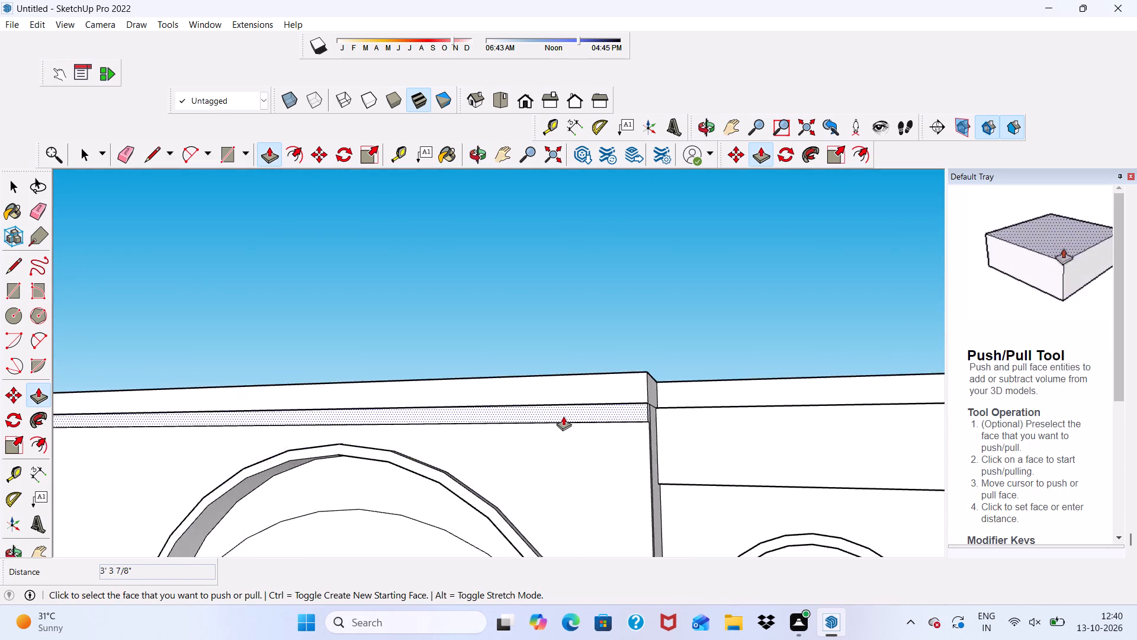
pyautogui.scroll(5, 564, 416)
pyautogui.click(567, 417)
pyautogui.click(537, 414)
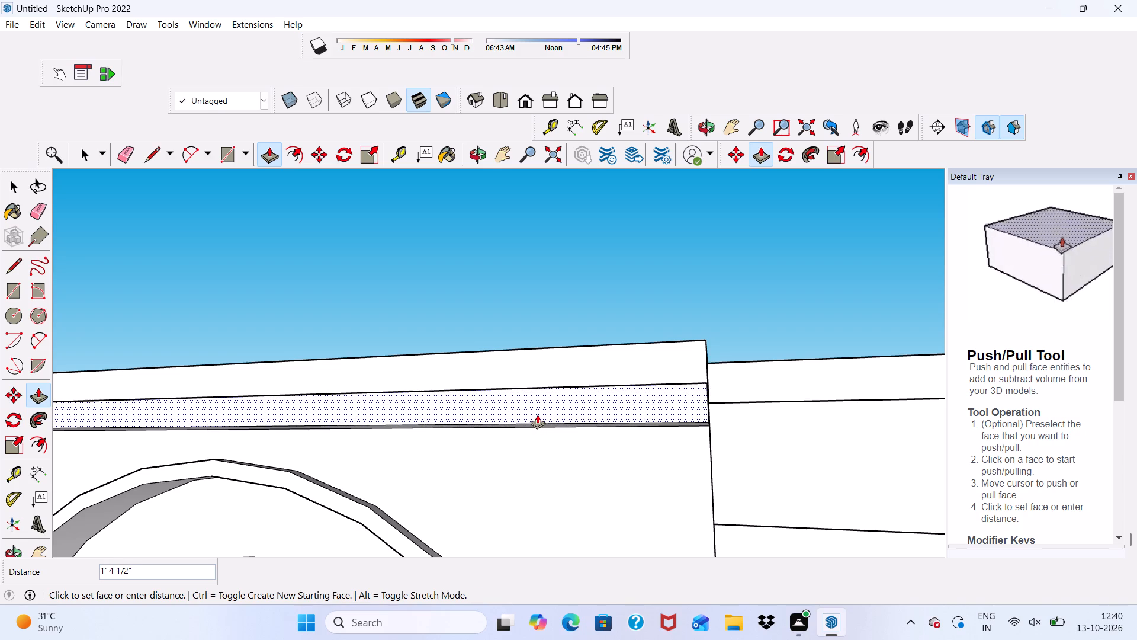
# Push/Pull the projecting band's front face above the large arch back inward by about 1' 1 3/4".
pyautogui.scroll(-6, 574, 382)
pyautogui.moveTo(557, 375); pyautogui.dragTo(612, 352, button='middle')
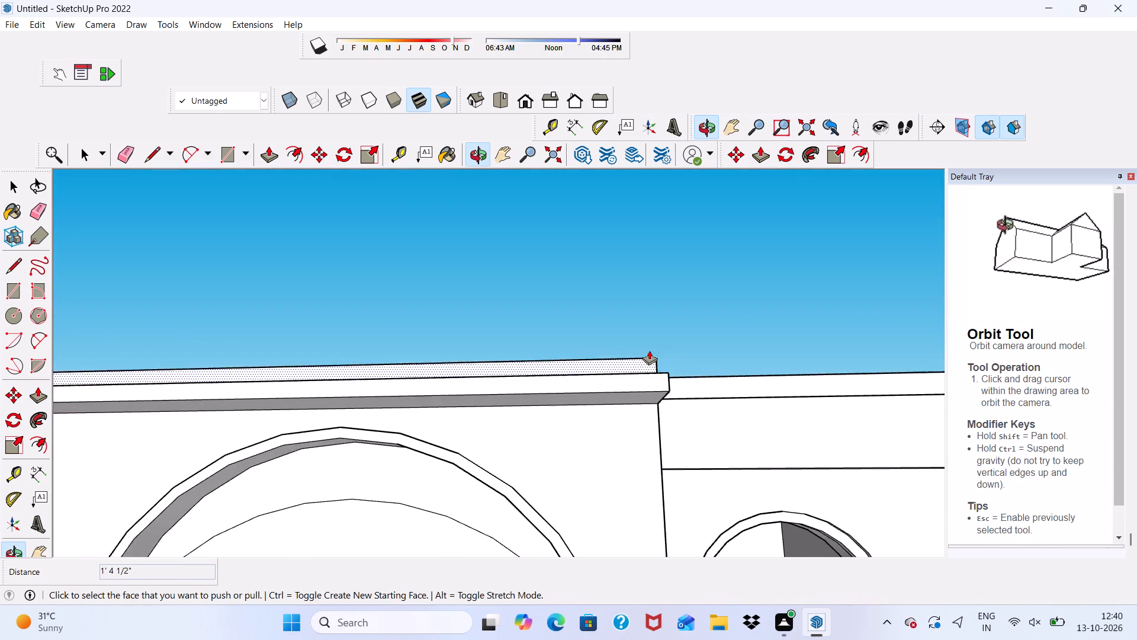
pyautogui.scroll(1, 653, 349)
pyautogui.scroll(-6, 651, 356)
pyautogui.scroll(7, 243, 393)
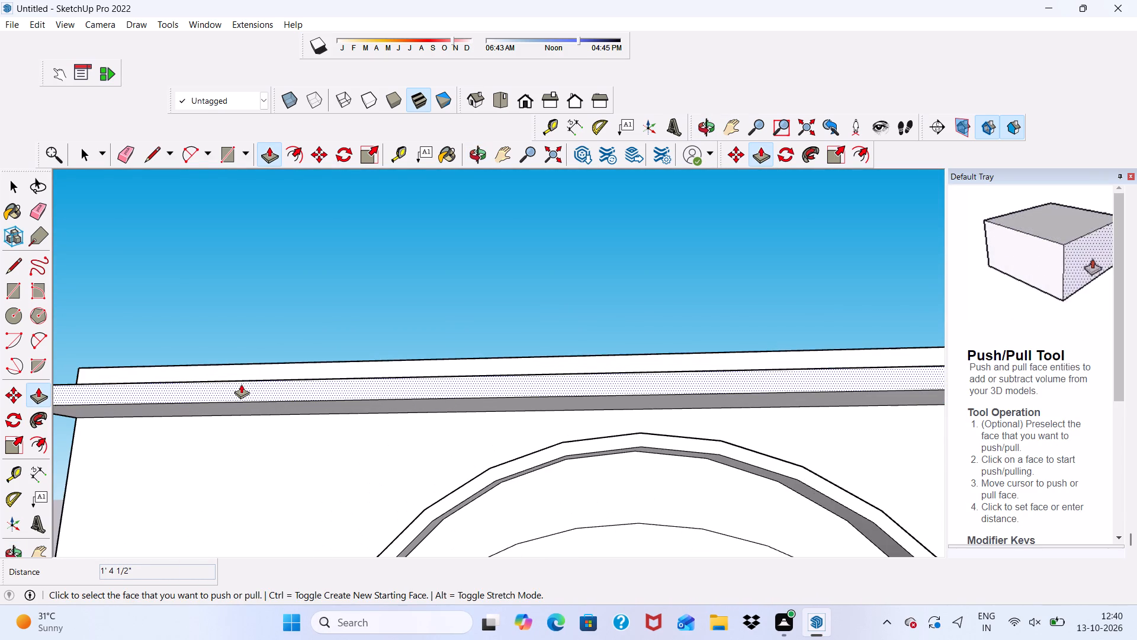
pyautogui.moveTo(241, 384); pyautogui.dragTo(259, 395)
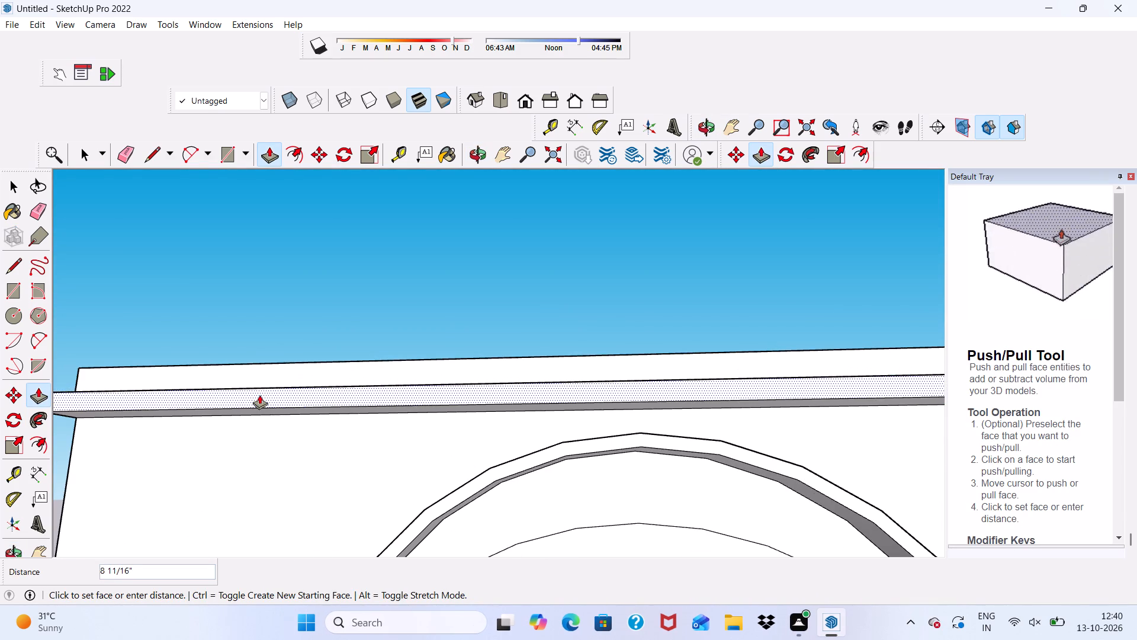
pyautogui.moveTo(259, 395); pyautogui.dragTo(273, 391)
# Erase the long seam on the roof's top face behind the front ledge above the large arch.
pyautogui.scroll(-6, 314, 376)
pyautogui.moveTo(462, 393); pyautogui.dragTo(358, 561, button='middle')
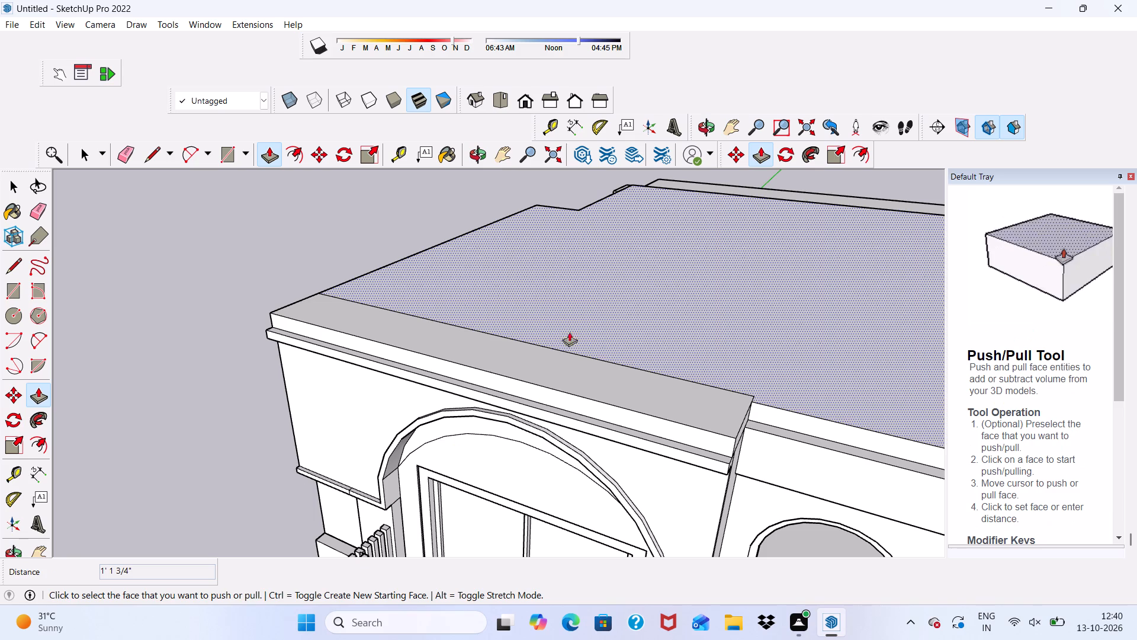
pyautogui.moveTo(126, 146); pyautogui.dragTo(129, 159)
pyautogui.moveTo(477, 334); pyautogui.dragTo(494, 327)
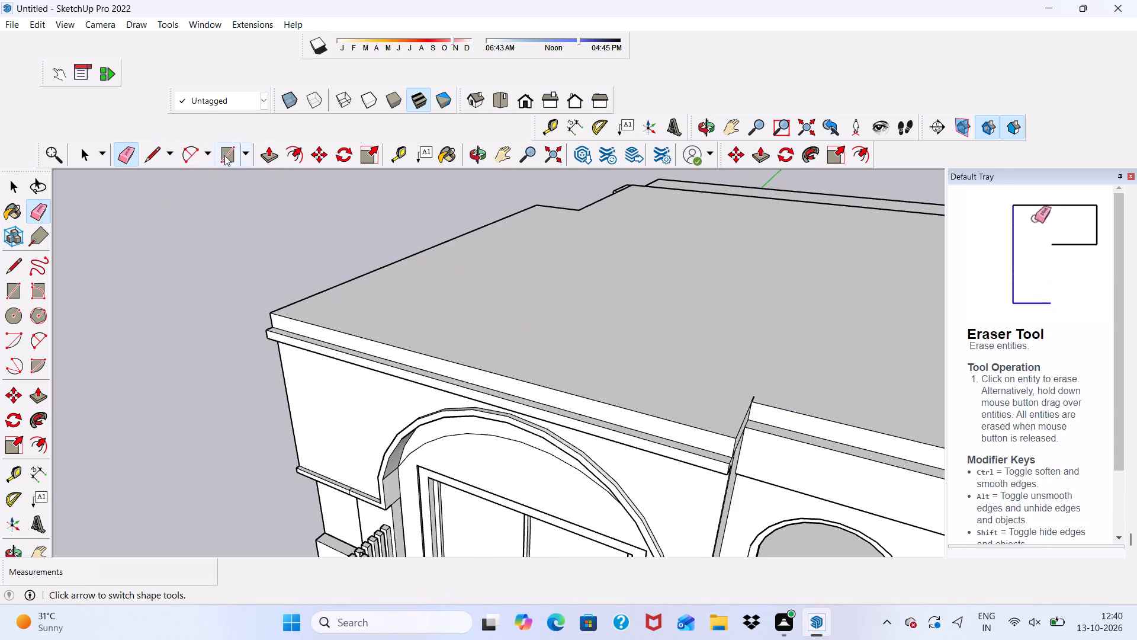
# Draw a line about 33' 2 3/4" long across the roof, from the inner corner of the facade step to the rear edge.
pyautogui.scroll(-5, 171, 167)
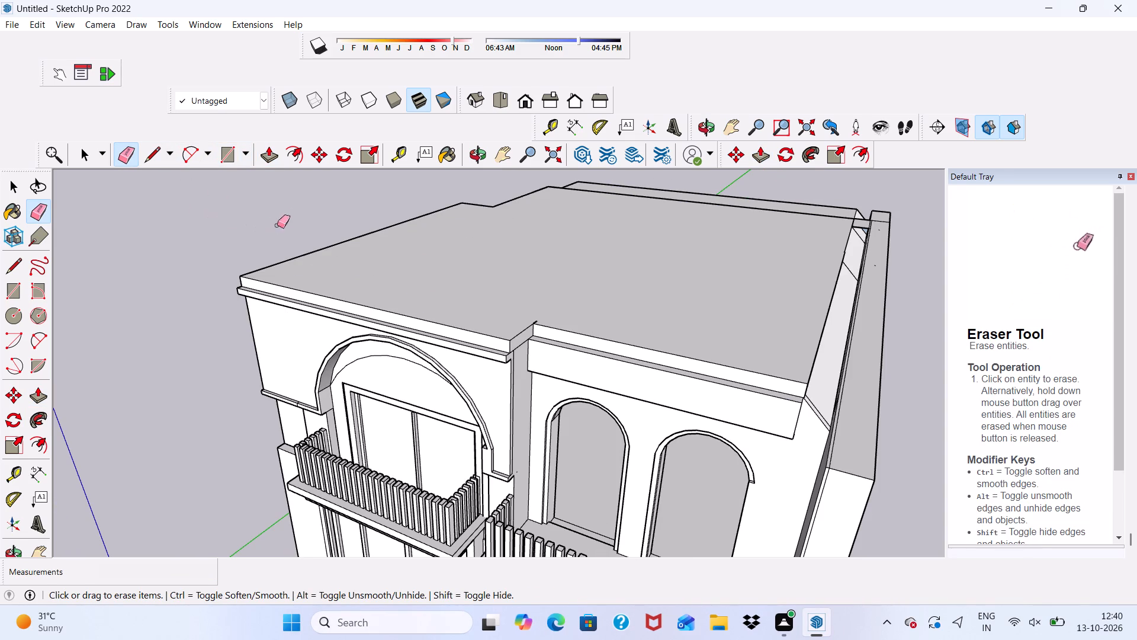
pyautogui.click(153, 152)
pyautogui.scroll(5, 534, 292)
pyautogui.moveTo(512, 345); pyautogui.dragTo(518, 340)
pyautogui.scroll(-4, 629, 251)
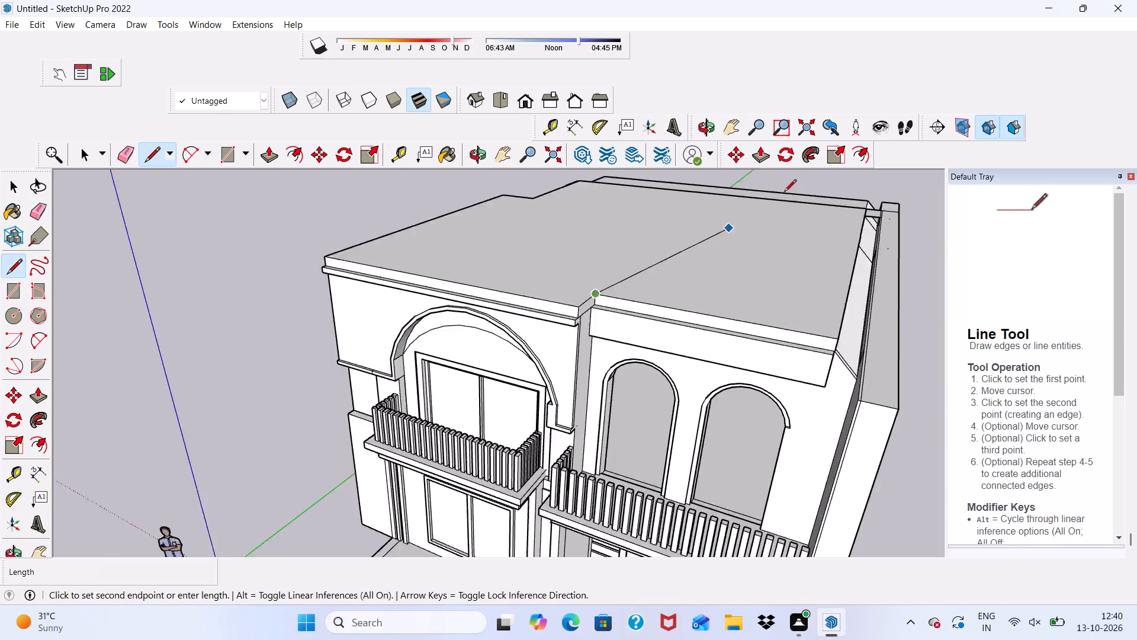
pyautogui.scroll(-10, 784, 193)
pyautogui.moveTo(690, 206); pyautogui.dragTo(554, 308, button='middle')
pyautogui.scroll(6, 850, 261)
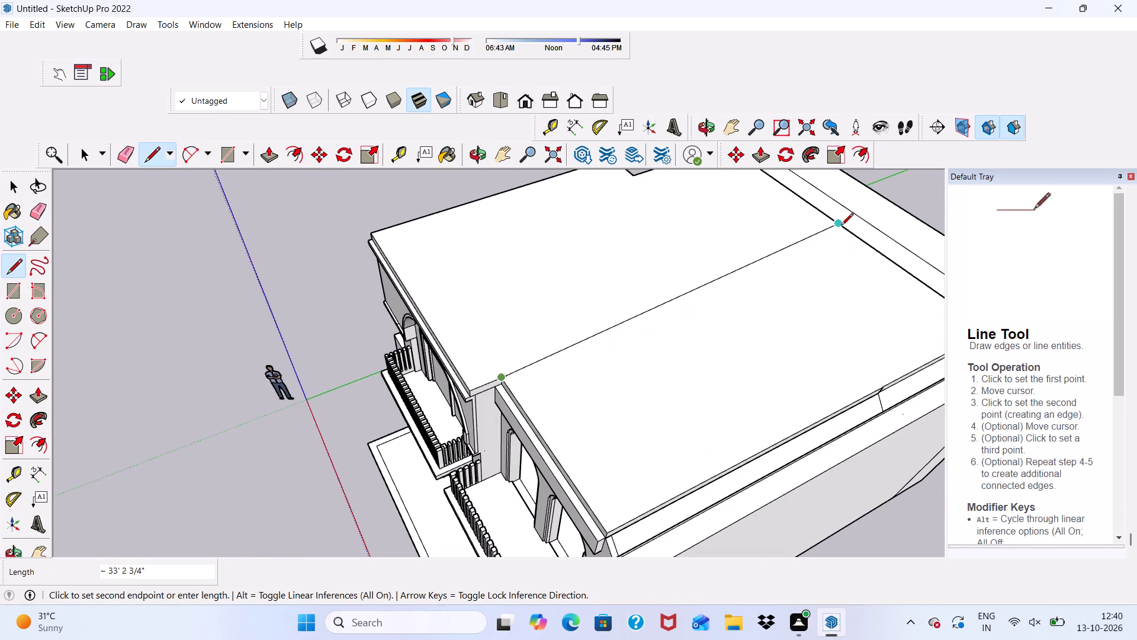
pyautogui.click(836, 227)
# Push/Pull the roof portion above the large arch up 1' as a new face, keeping the starting edges.
pyautogui.scroll(-5, 737, 232)
pyautogui.scroll(-1, 496, 287)
pyautogui.moveTo(509, 286); pyautogui.dragTo(692, 219, button='middle')
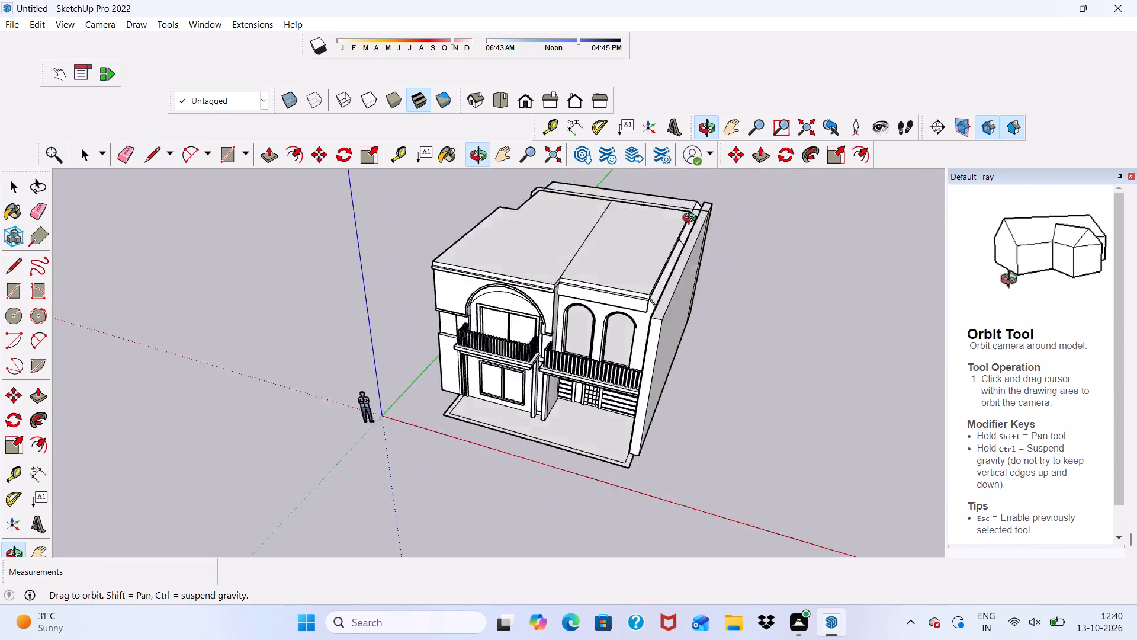
pyautogui.moveTo(692, 219); pyautogui.dragTo(779, 208, button='middle')
pyautogui.scroll(7, 538, 305)
pyautogui.scroll(-1, 536, 300)
pyautogui.moveTo(536, 300); pyautogui.dragTo(567, 338, button='middle')
pyautogui.scroll(-1, 567, 338)
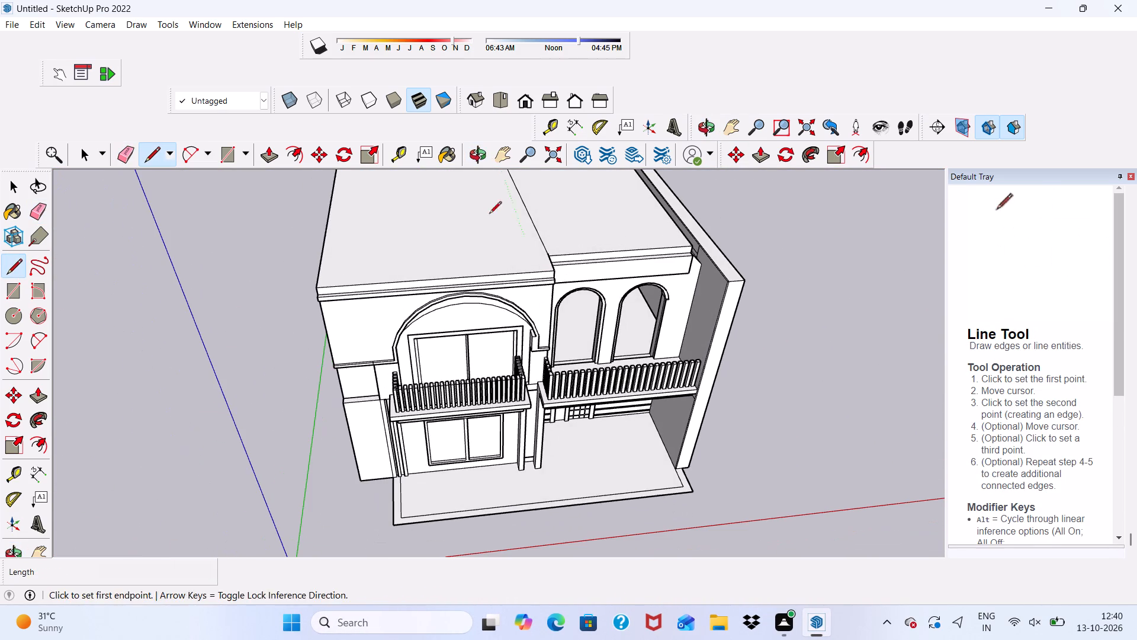
pyautogui.click(265, 147)
pyautogui.scroll(6, 377, 271)
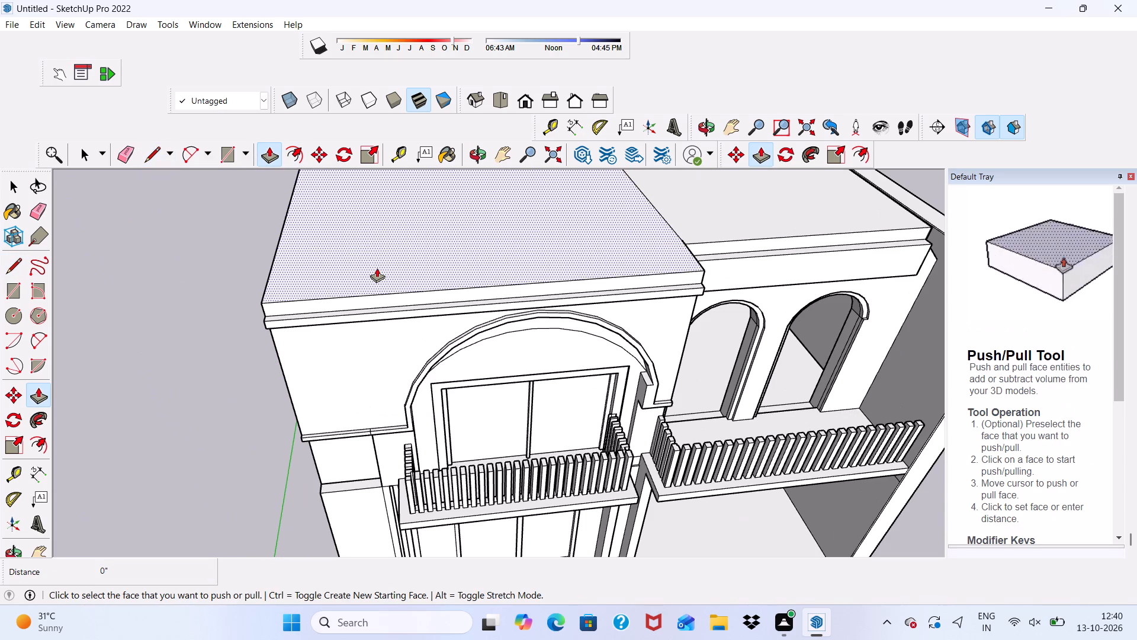
pyautogui.click(377, 267)
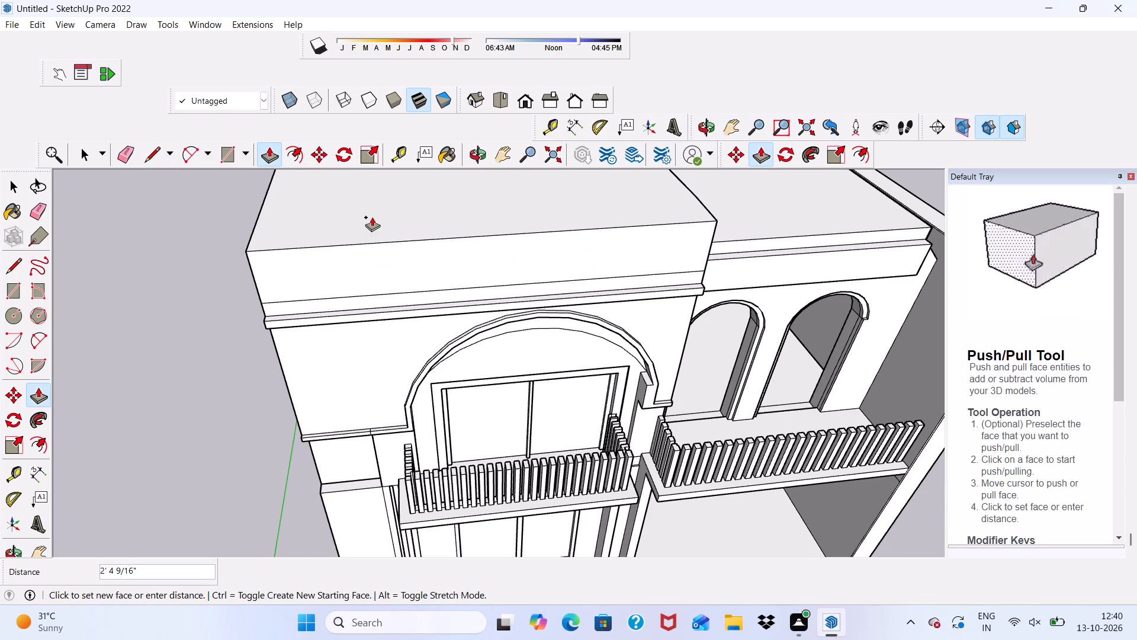
pyautogui.press('2')
pyautogui.press('BackSpace')
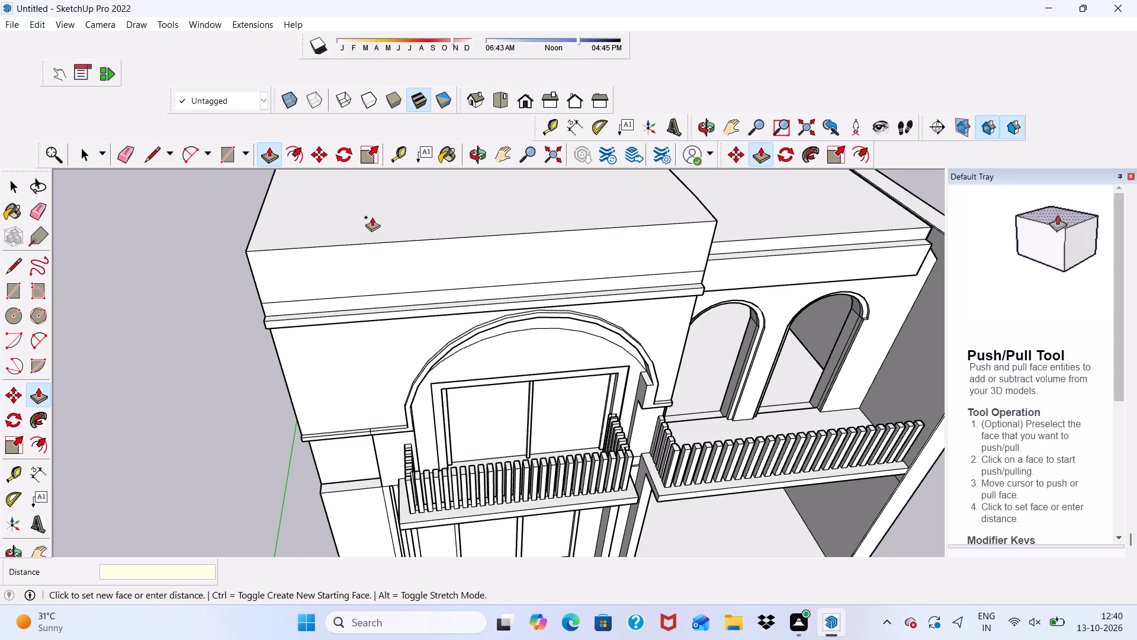
pyautogui.write("1'")
pyautogui.press('Return')
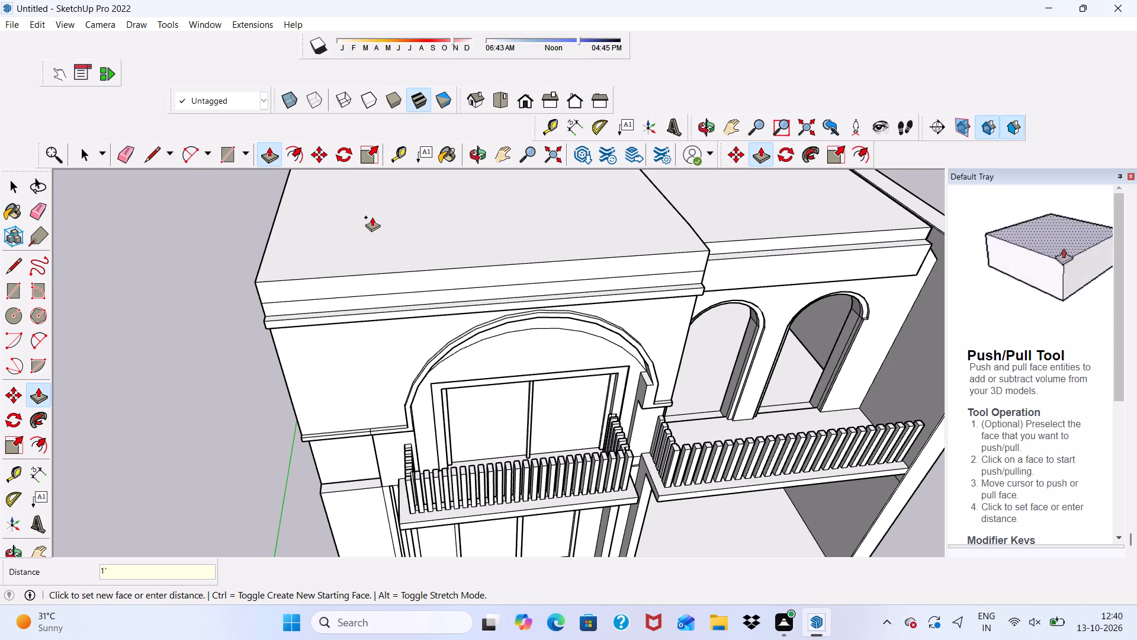
# Erase the horizontal seam across the raised parapet's front face above the projecting band.
pyautogui.scroll(-3, 453, 281)
pyautogui.moveTo(450, 283); pyautogui.dragTo(375, 126, button='middle')
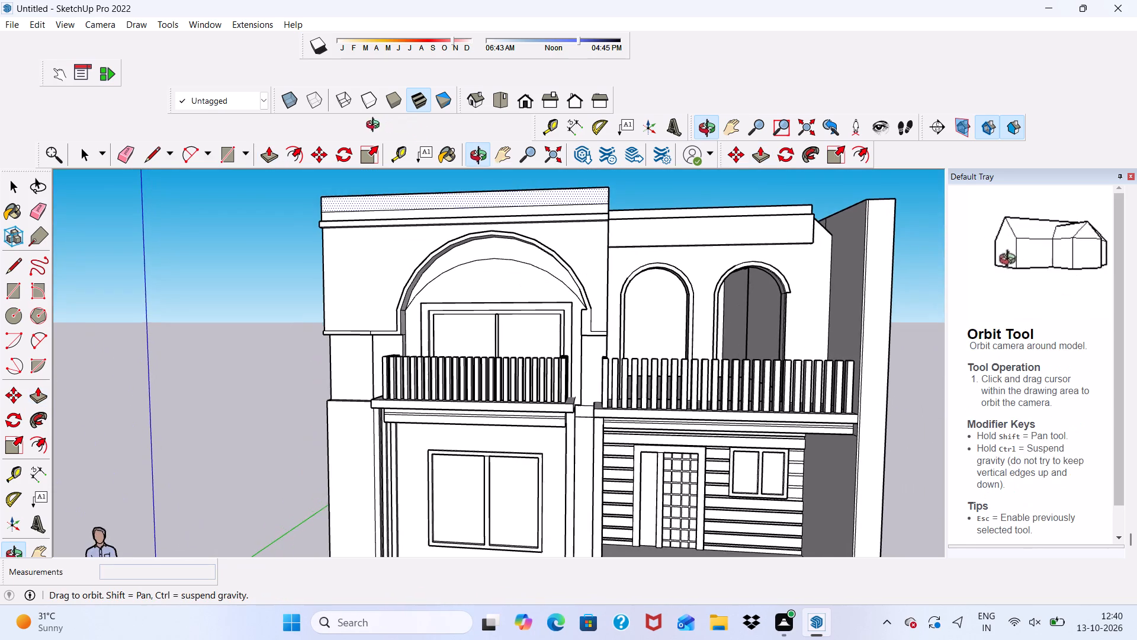
pyautogui.moveTo(375, 126); pyautogui.dragTo(376, 127, button='middle')
pyautogui.scroll(12, 391, 151)
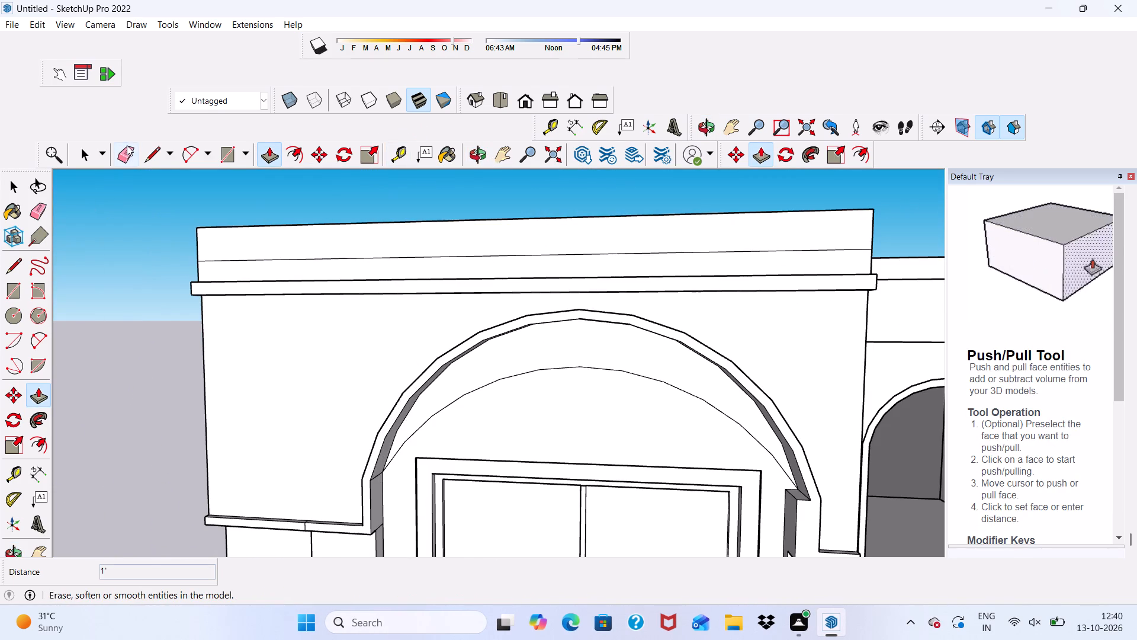
pyautogui.click(127, 145)
pyautogui.scroll(3, 216, 287)
pyautogui.moveTo(265, 245); pyautogui.dragTo(266, 252)
# Erase the short horizontal seam on the raised block's side face at the step beside the two smaller arches.
pyautogui.scroll(-5, 178, 243)
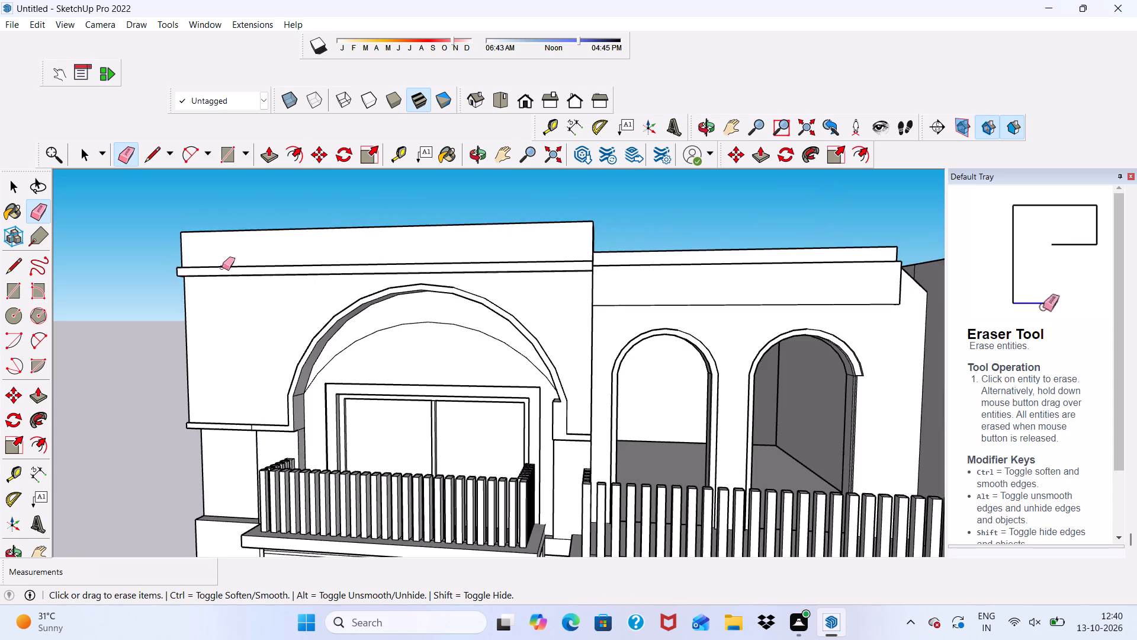
pyautogui.scroll(-5, 222, 267)
pyautogui.moveTo(251, 300); pyautogui.dragTo(146, 343, button='middle')
pyautogui.scroll(5, 535, 258)
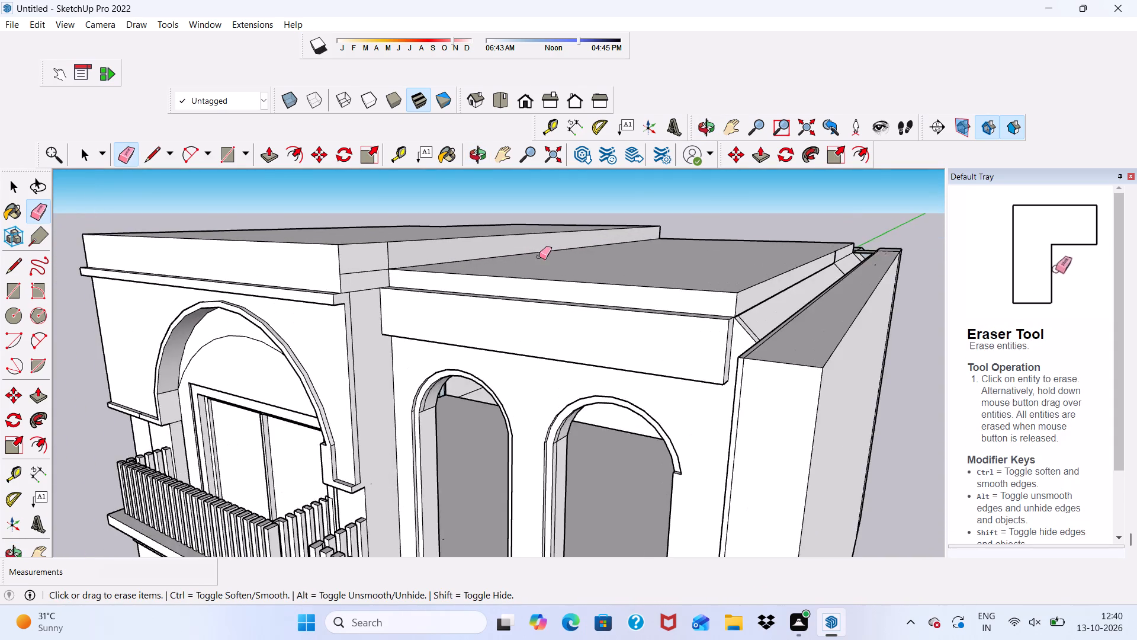
pyautogui.scroll(5, 425, 263)
pyautogui.scroll(4, 366, 245)
pyautogui.moveTo(359, 238); pyautogui.dragTo(337, 294)
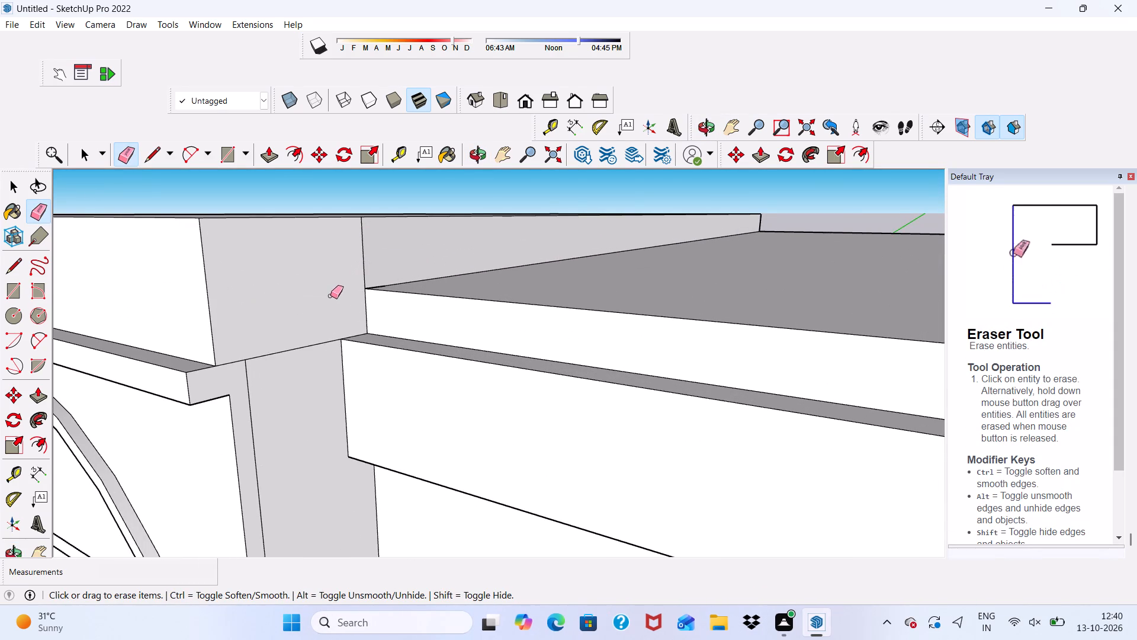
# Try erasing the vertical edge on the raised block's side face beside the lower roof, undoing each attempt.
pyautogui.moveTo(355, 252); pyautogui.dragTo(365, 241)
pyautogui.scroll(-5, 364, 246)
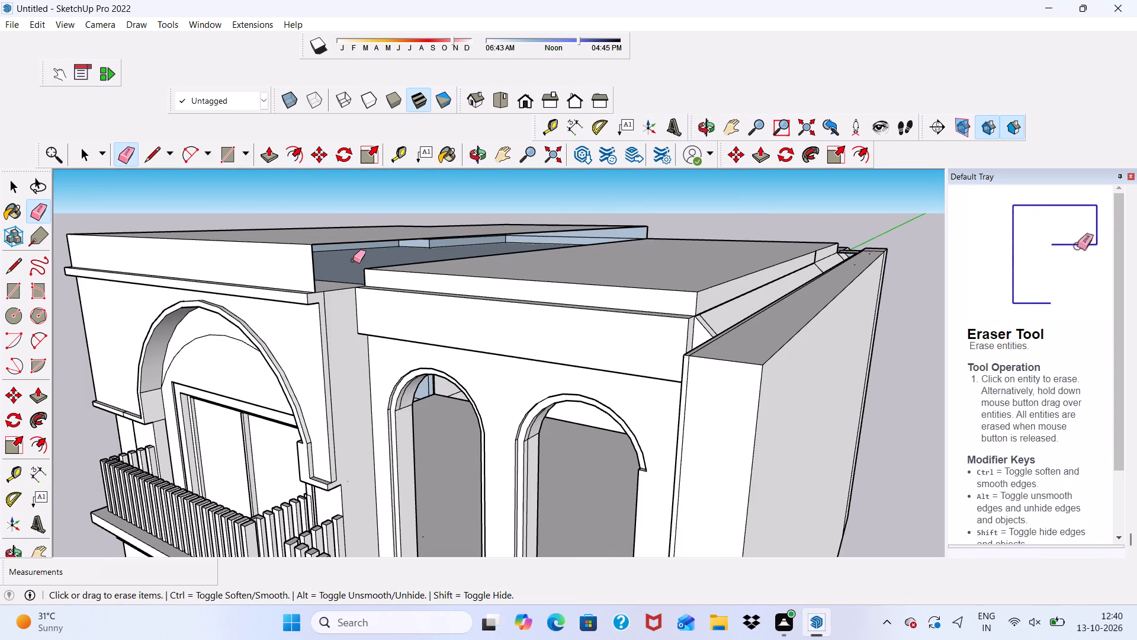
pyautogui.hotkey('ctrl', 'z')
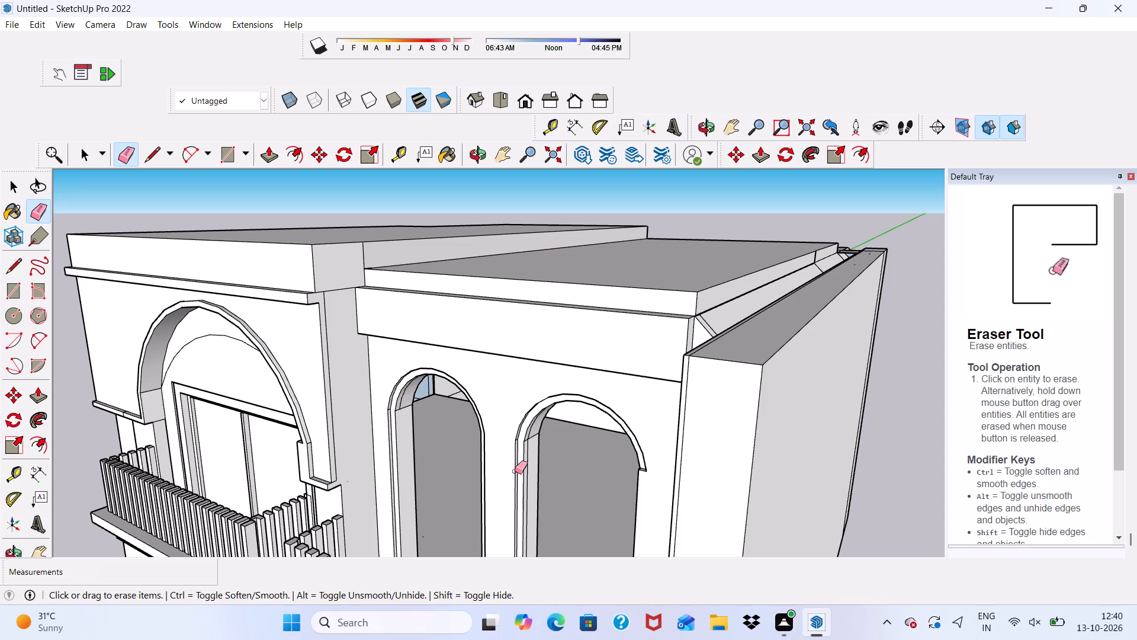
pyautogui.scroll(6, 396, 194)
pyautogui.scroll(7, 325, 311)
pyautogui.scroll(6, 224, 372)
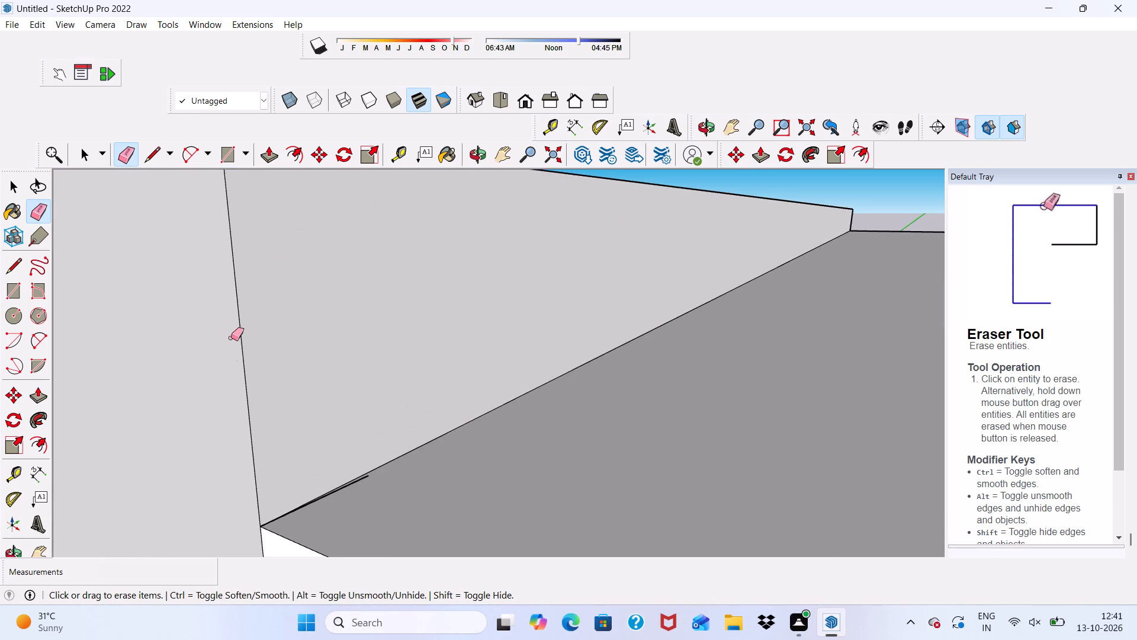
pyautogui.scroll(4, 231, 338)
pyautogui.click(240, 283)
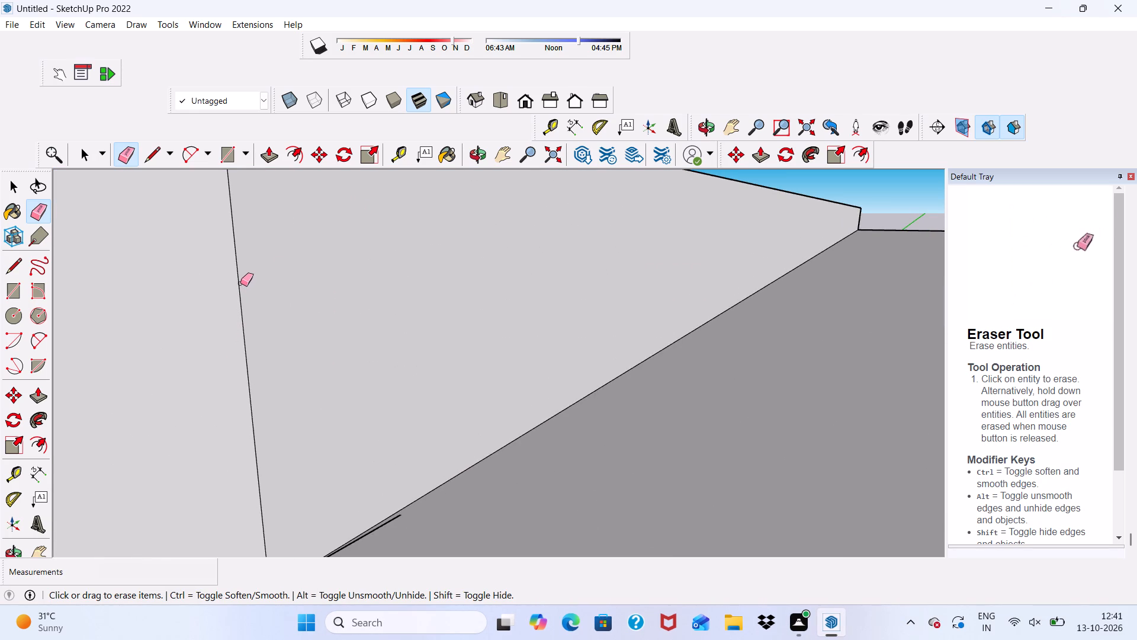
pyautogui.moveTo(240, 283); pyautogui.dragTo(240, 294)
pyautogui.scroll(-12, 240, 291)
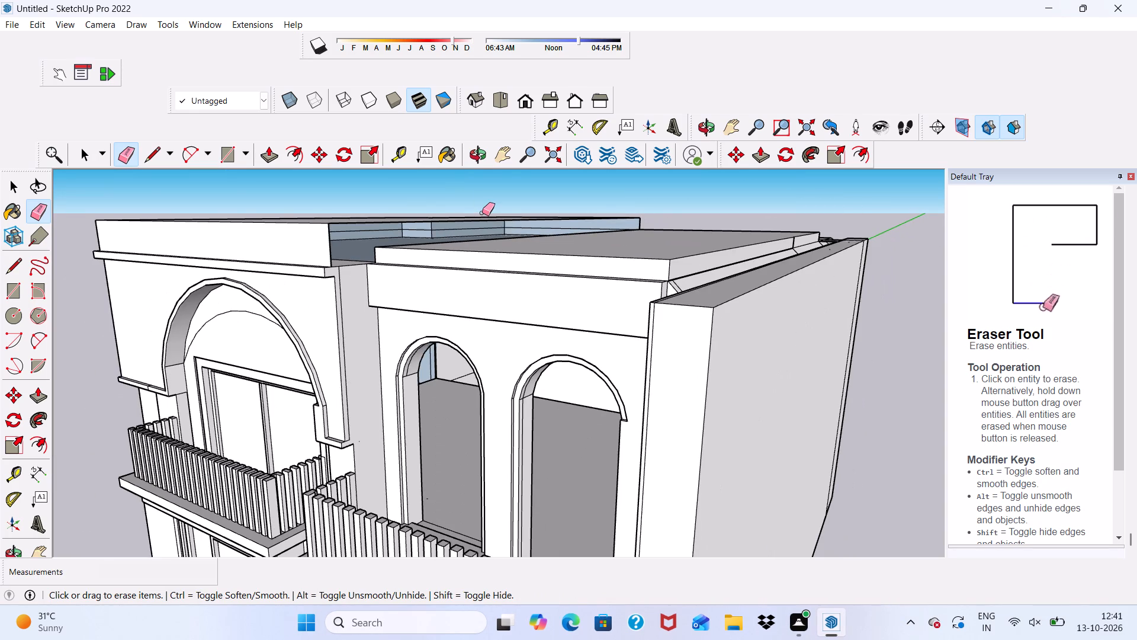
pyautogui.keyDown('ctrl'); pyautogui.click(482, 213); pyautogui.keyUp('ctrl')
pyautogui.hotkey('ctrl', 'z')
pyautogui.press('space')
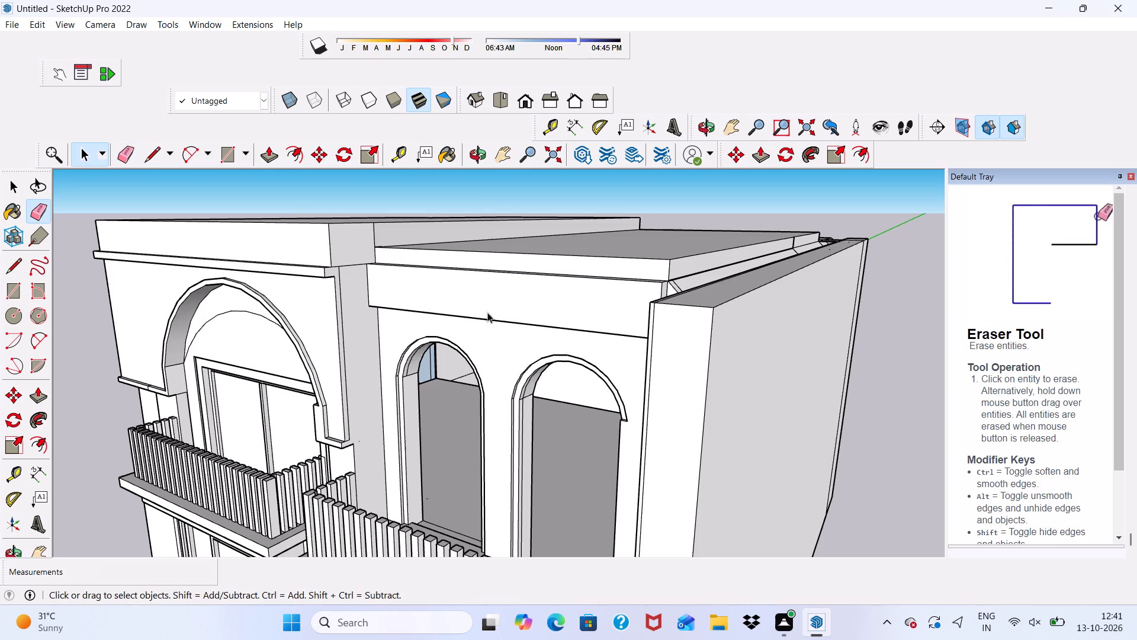
# Erase the two long horizontal seams and the leftover edge fragment on the outer side wall below the raised roof.
pyautogui.scroll(-5, 451, 305)
pyautogui.moveTo(281, 373); pyautogui.dragTo(597, 373, button='middle')
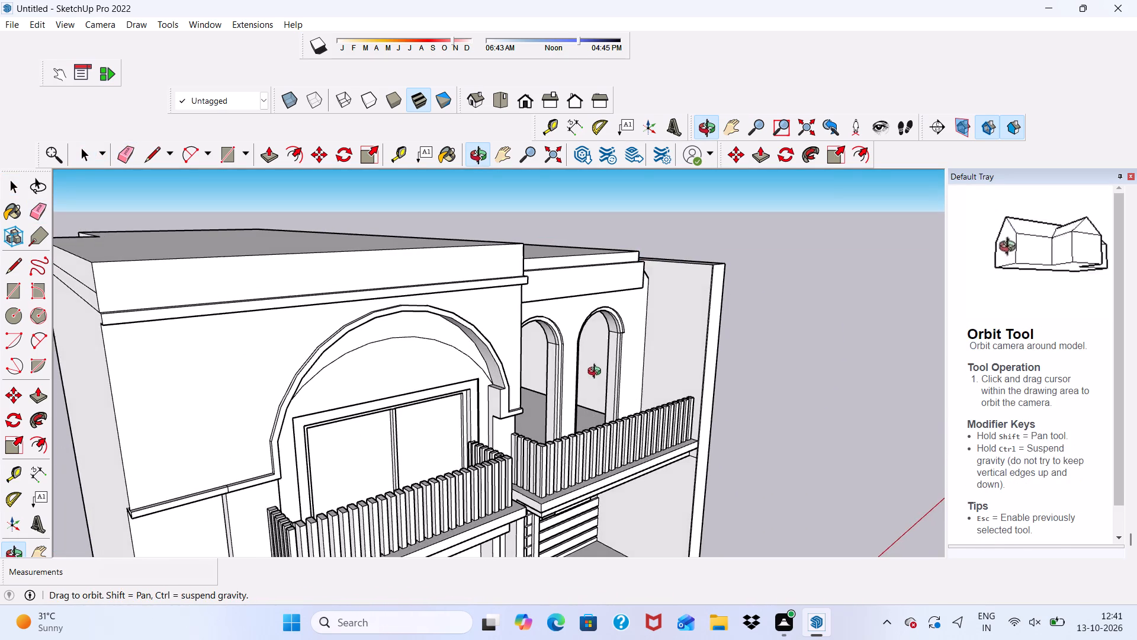
pyautogui.moveTo(597, 373); pyautogui.dragTo(597, 374, button='middle')
pyautogui.scroll(6, 241, 267)
pyautogui.scroll(-8, 265, 272)
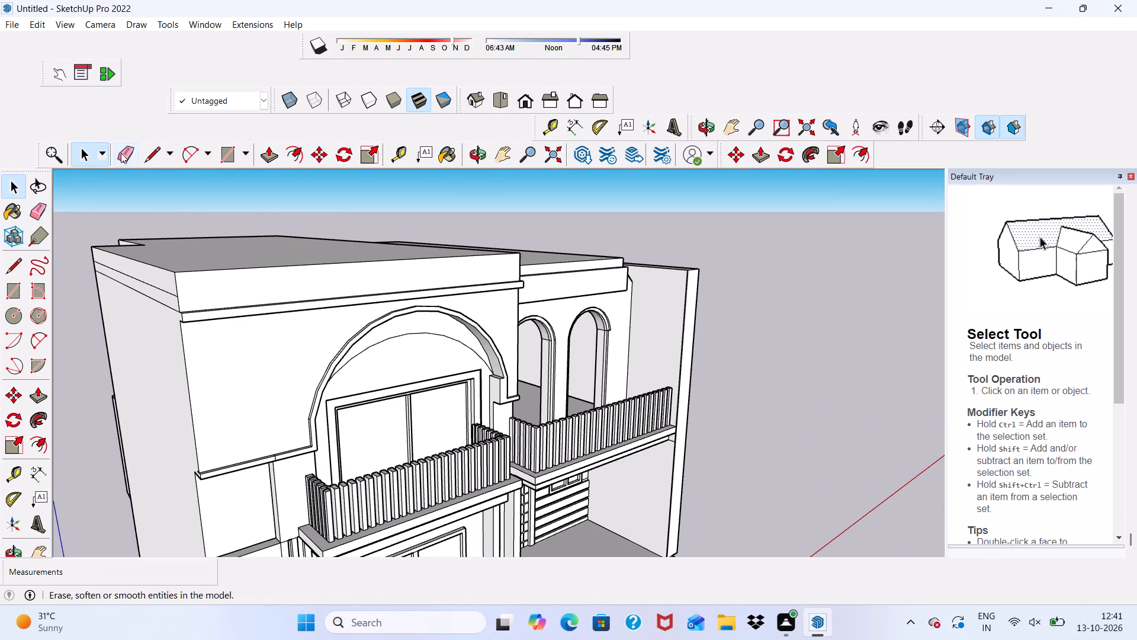
pyautogui.click(121, 153)
pyautogui.scroll(7, 150, 254)
pyautogui.moveTo(156, 294); pyautogui.dragTo(154, 334)
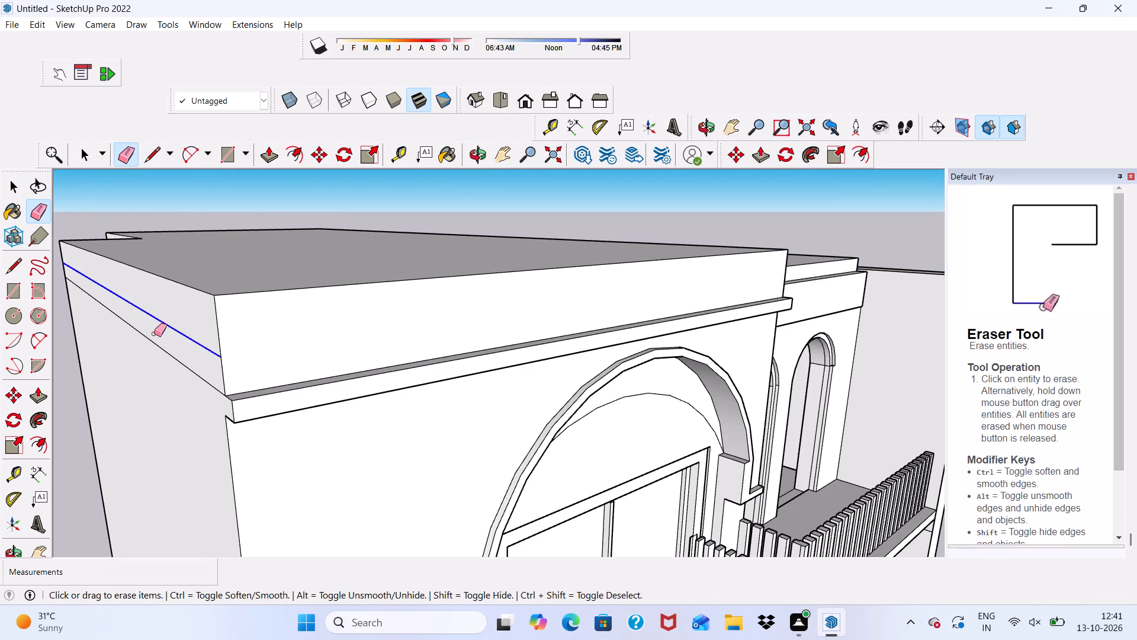
pyautogui.moveTo(154, 334); pyautogui.dragTo(153, 338)
pyautogui.moveTo(150, 327); pyautogui.dragTo(153, 341)
pyautogui.scroll(-2, 152, 329)
pyautogui.scroll(2, 197, 385)
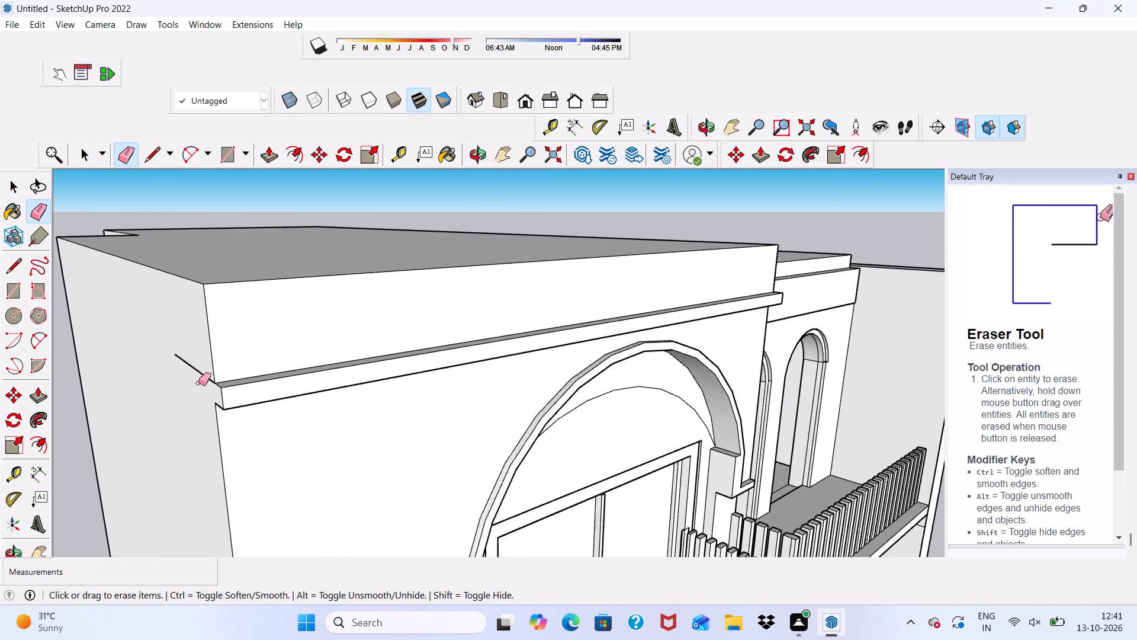
pyautogui.scroll(3, 198, 383)
pyautogui.moveTo(194, 355); pyautogui.dragTo(194, 377)
# Draw a rectangular strip about 18' 9 3/4" by 4 1/2" along the top of the raised parapet's front face.
pyautogui.scroll(-6, 192, 343)
pyautogui.moveTo(293, 334); pyautogui.dragTo(280, 361, button='middle')
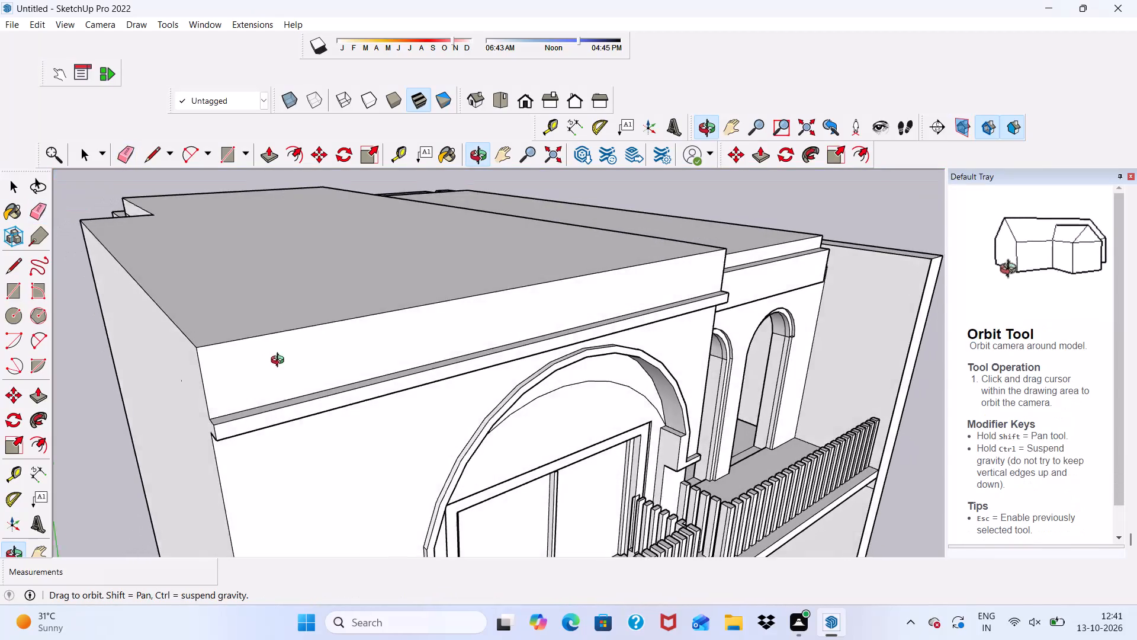
pyautogui.moveTo(280, 361); pyautogui.dragTo(134, 238, button='middle')
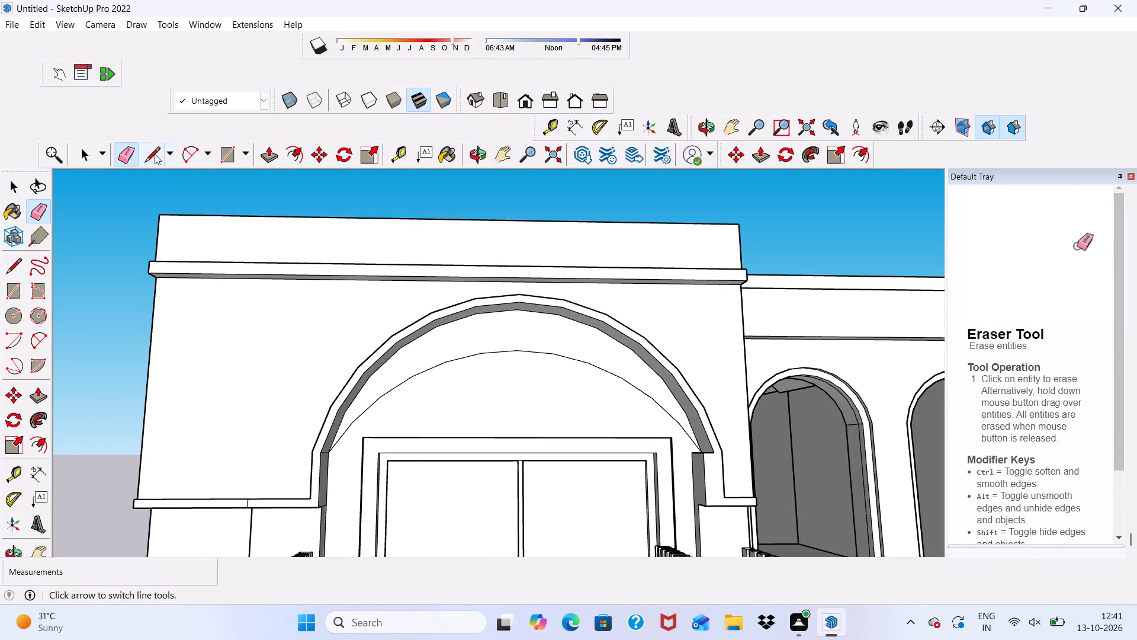
pyautogui.click(224, 158)
pyautogui.moveTo(243, 188); pyautogui.dragTo(252, 261, button='middle')
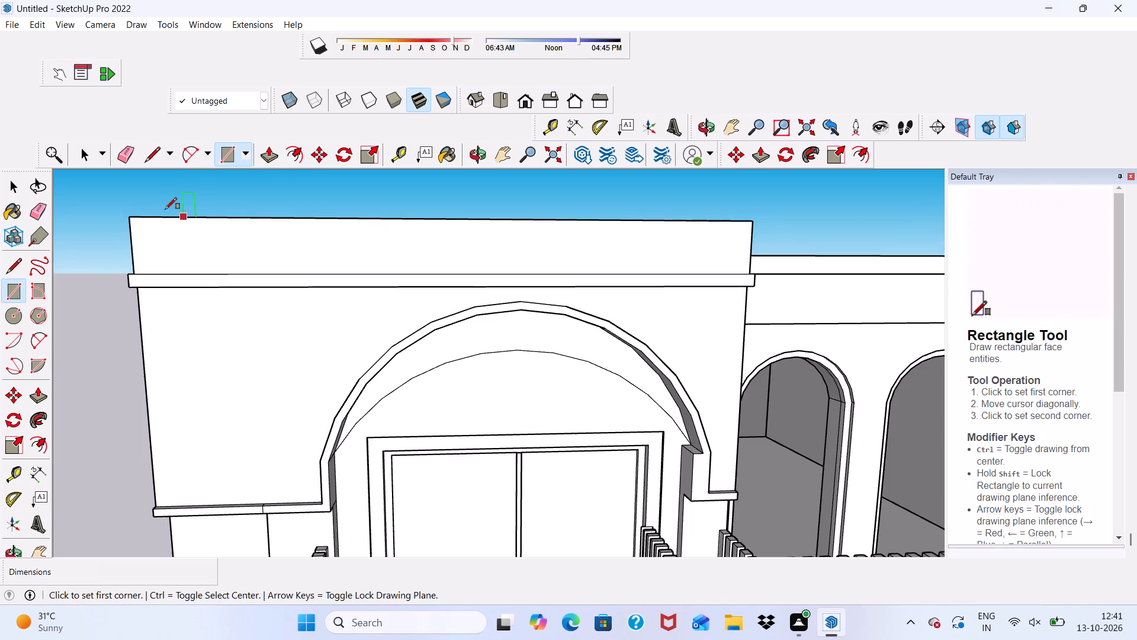
pyautogui.scroll(6, 156, 206)
pyautogui.scroll(-9, 59, 281)
pyautogui.moveTo(339, 286); pyautogui.dragTo(319, 352, button='middle')
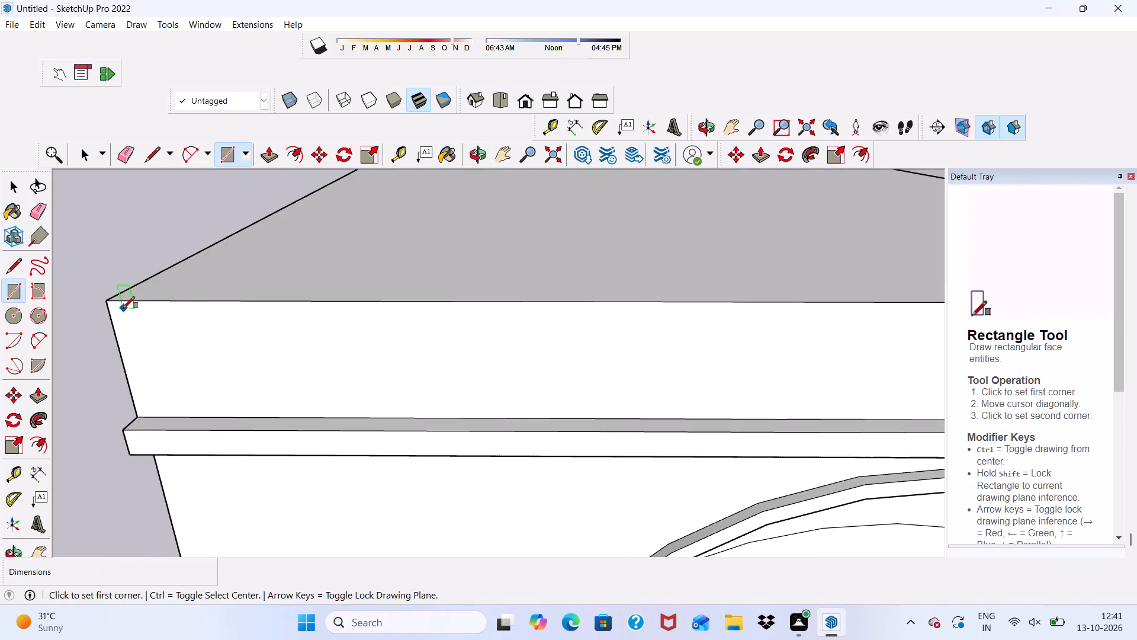
pyautogui.scroll(7, 123, 307)
pyautogui.scroll(-1, 108, 300)
pyautogui.click(91, 300)
pyautogui.scroll(-11, 213, 312)
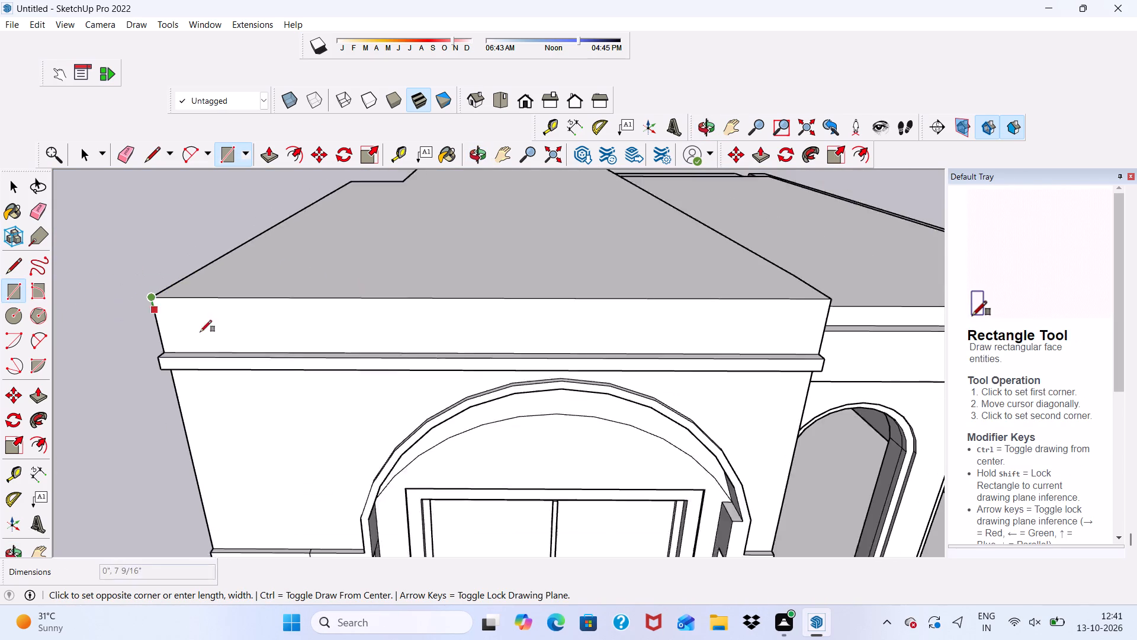
pyautogui.scroll(6, 465, 310)
pyautogui.scroll(-8, 644, 306)
pyautogui.scroll(2, 693, 339)
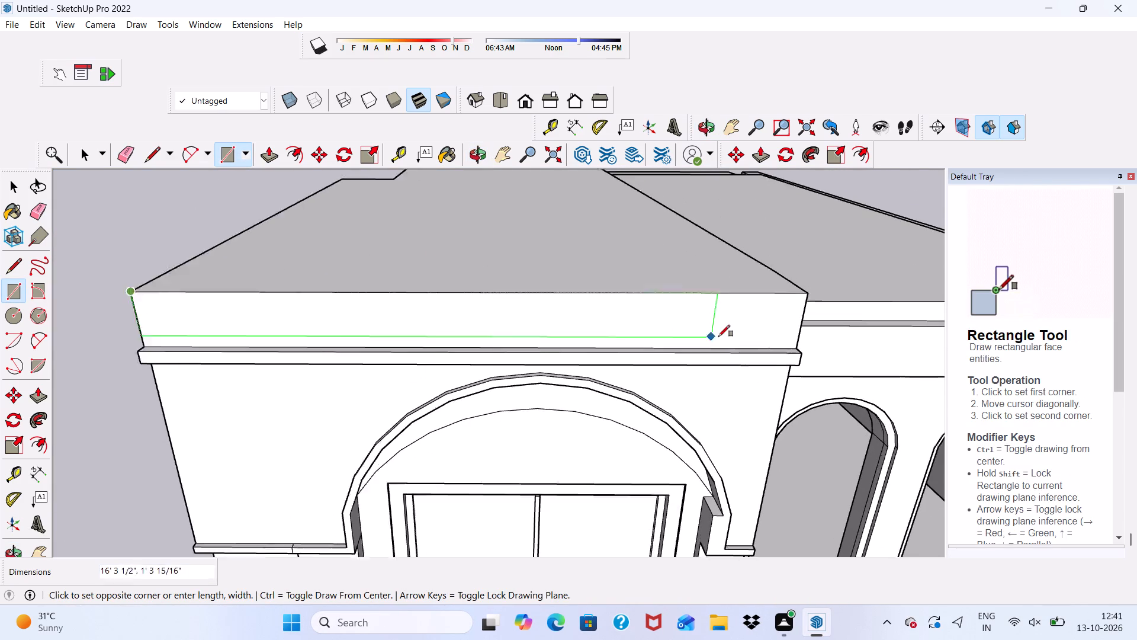
pyautogui.scroll(2, 718, 337)
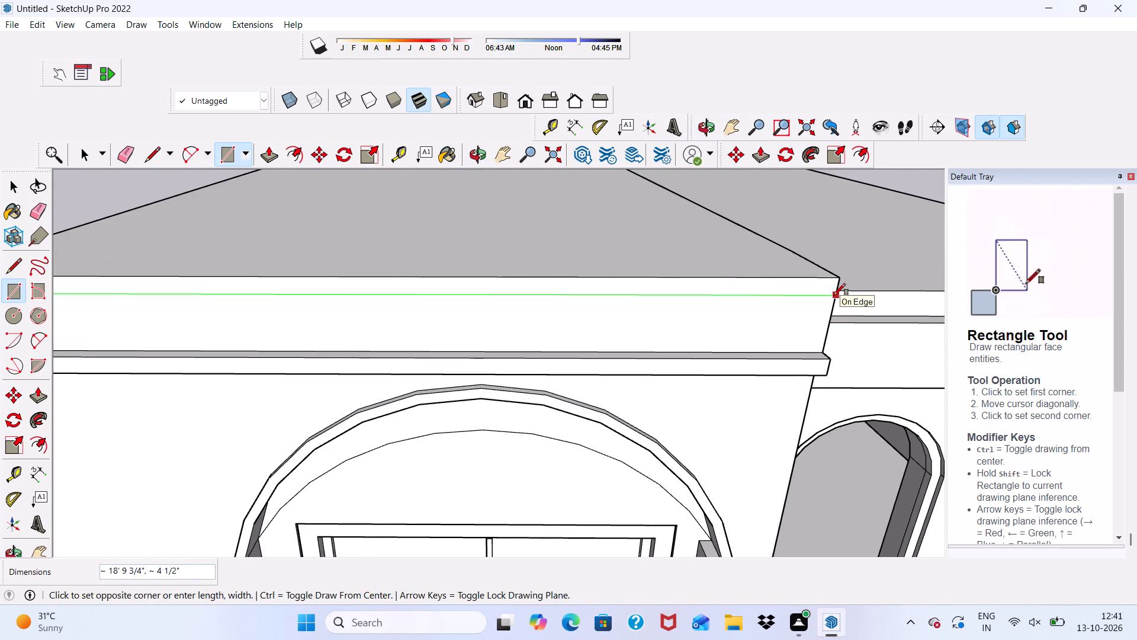
pyautogui.click(834, 295)
# Push/Pull the strip along the parapet's top edge outward by about 4 3/16" as a projecting band.
pyautogui.click(271, 151)
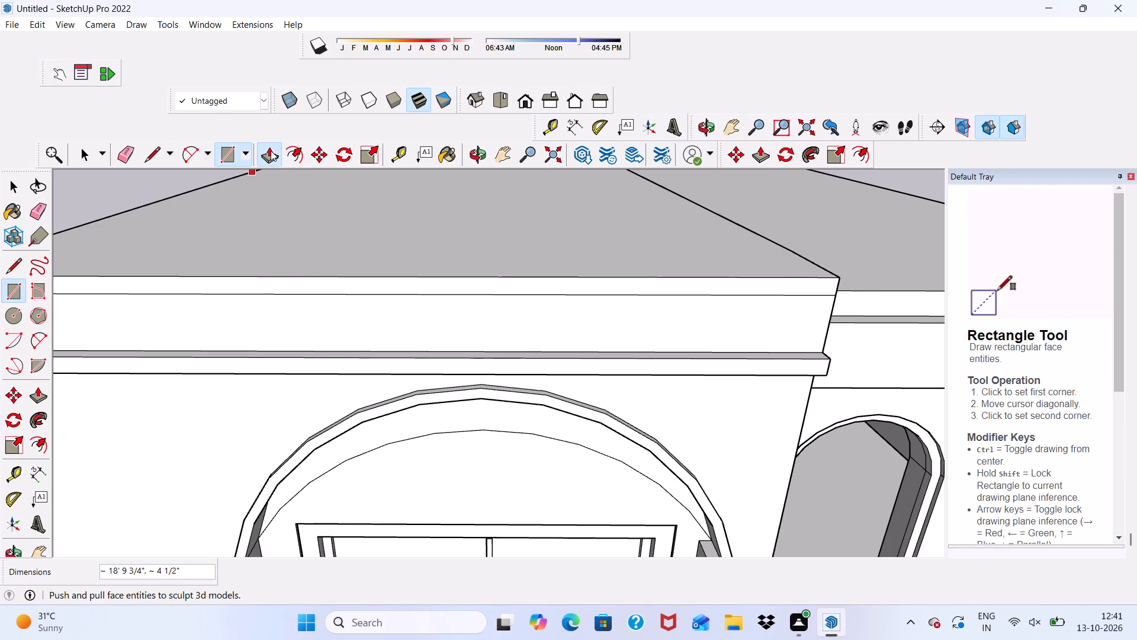
pyautogui.scroll(4, 310, 263)
pyautogui.click(317, 296)
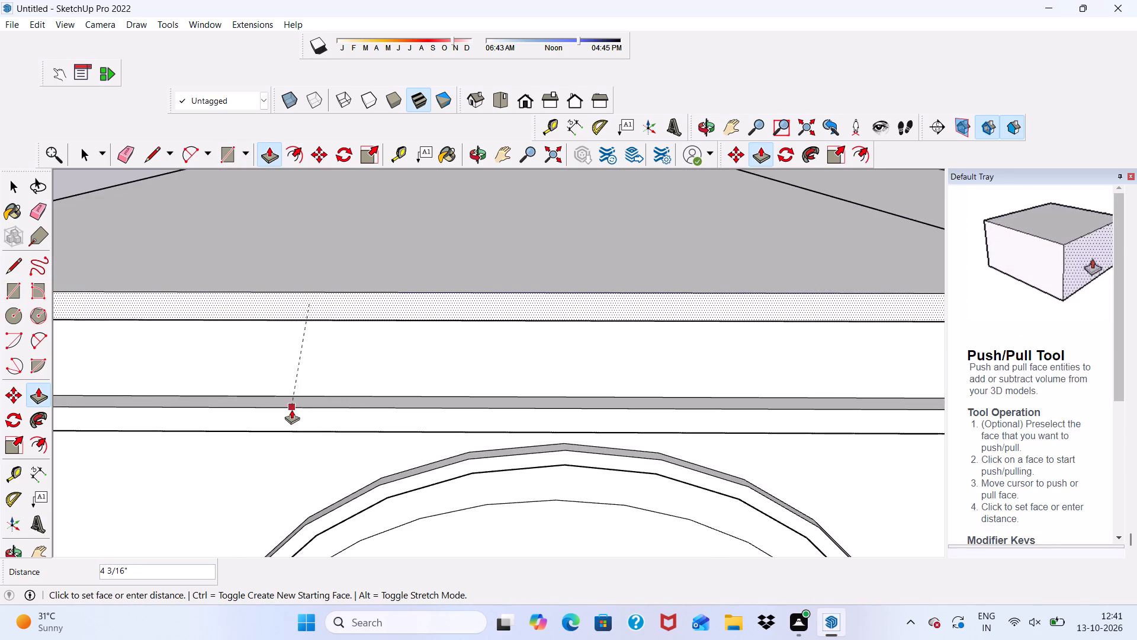
pyautogui.click(289, 404)
pyautogui.scroll(-6, 231, 297)
pyautogui.moveTo(338, 296); pyautogui.dragTo(337, 143, button='middle')
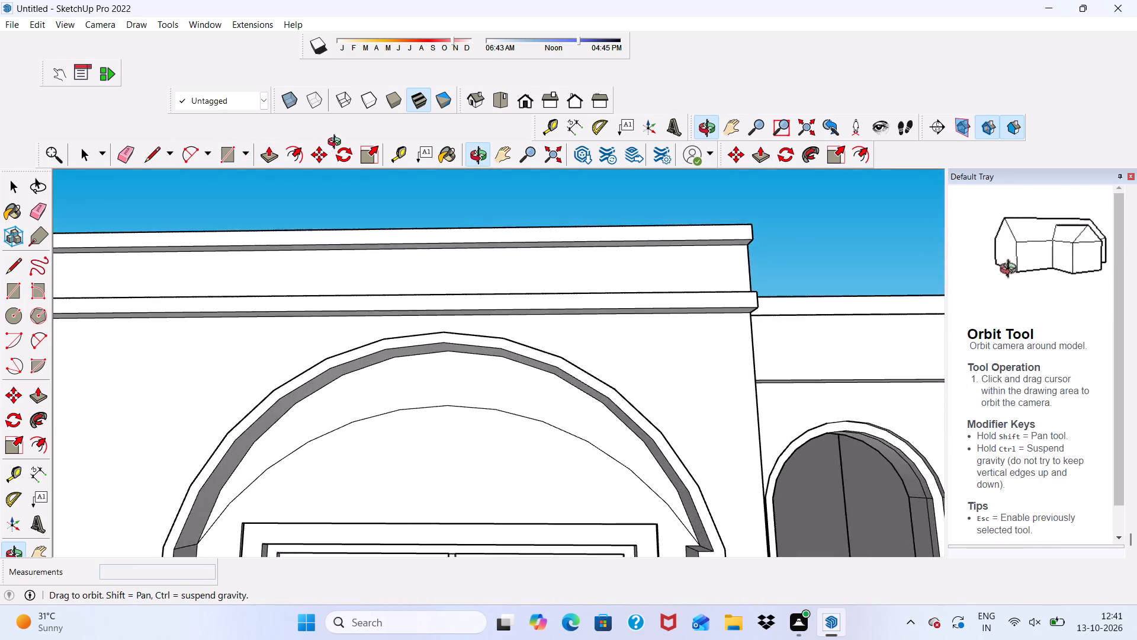
pyautogui.moveTo(337, 143); pyautogui.dragTo(327, 204, button='middle')
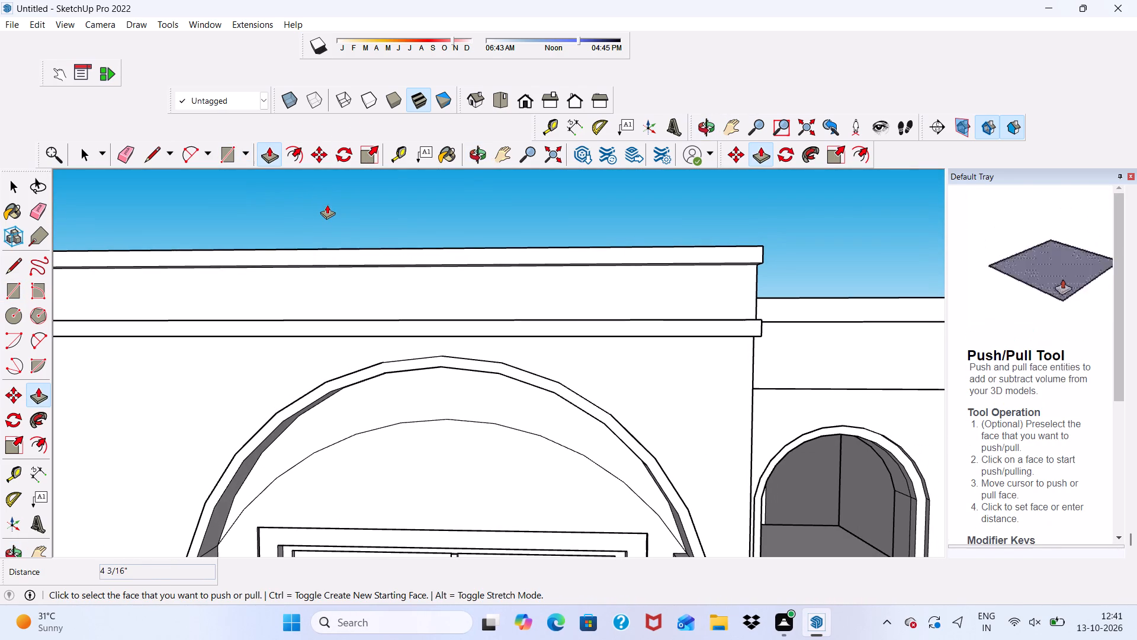
# Raise the top face of the raised roof section by about 2 5/8" with Push/Pull.
pyautogui.scroll(-2, 336, 207)
pyautogui.moveTo(349, 210); pyautogui.dragTo(697, 244, button='middle')
pyautogui.scroll(-8, 333, 235)
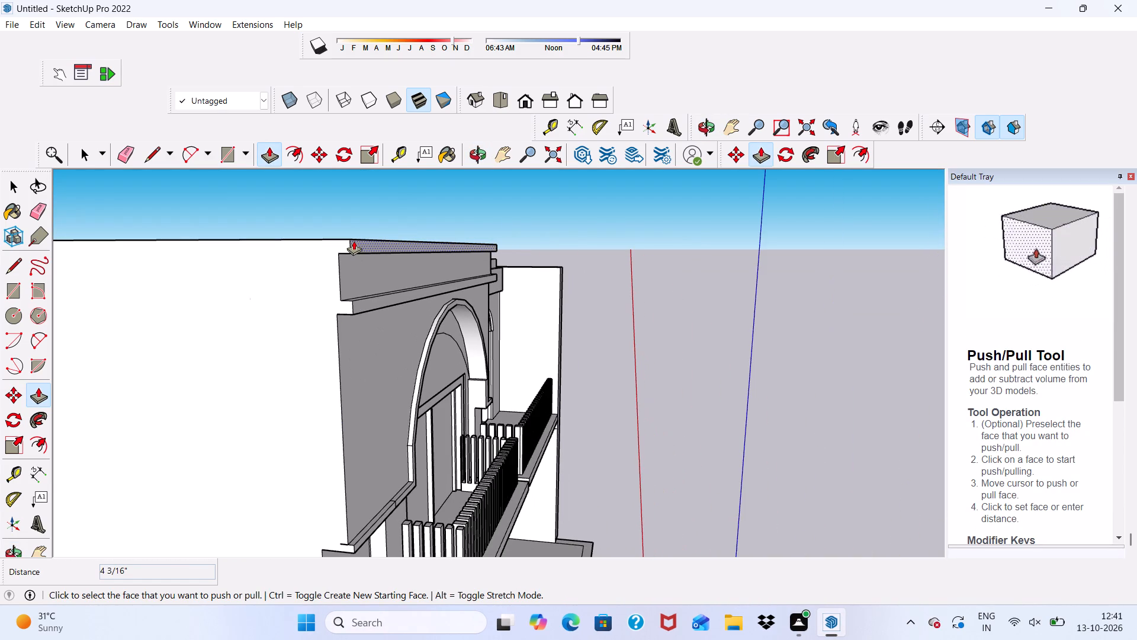
pyautogui.scroll(-2, 408, 255)
pyautogui.moveTo(412, 261); pyautogui.dragTo(245, 351, button='middle')
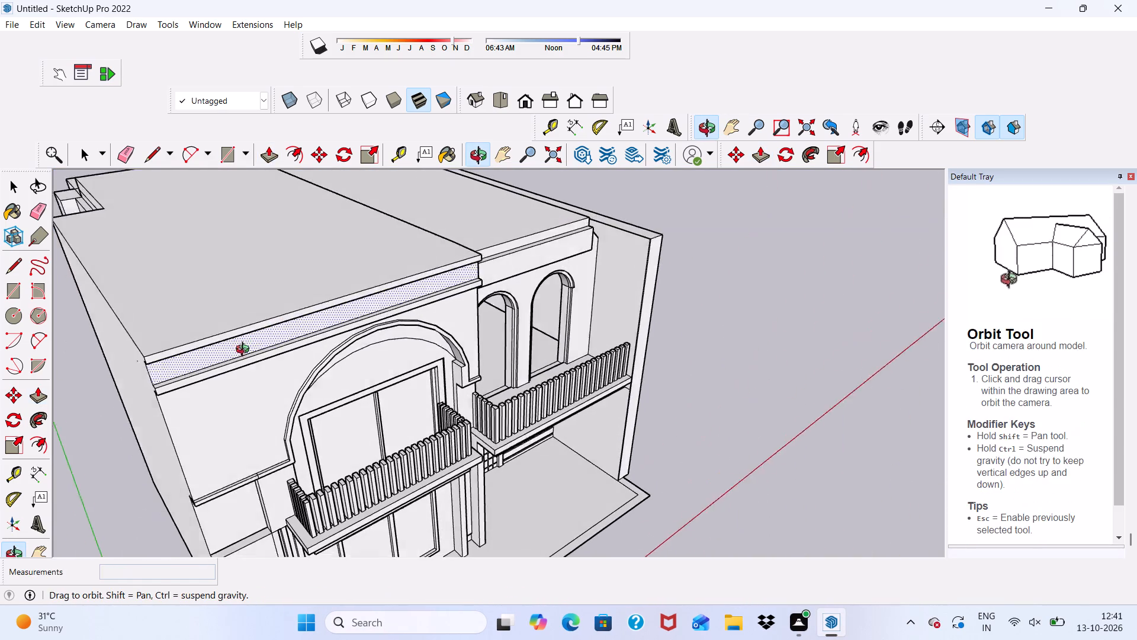
pyautogui.moveTo(245, 351); pyautogui.dragTo(239, 345, button='middle')
pyautogui.scroll(5, 251, 266)
pyautogui.click(237, 324)
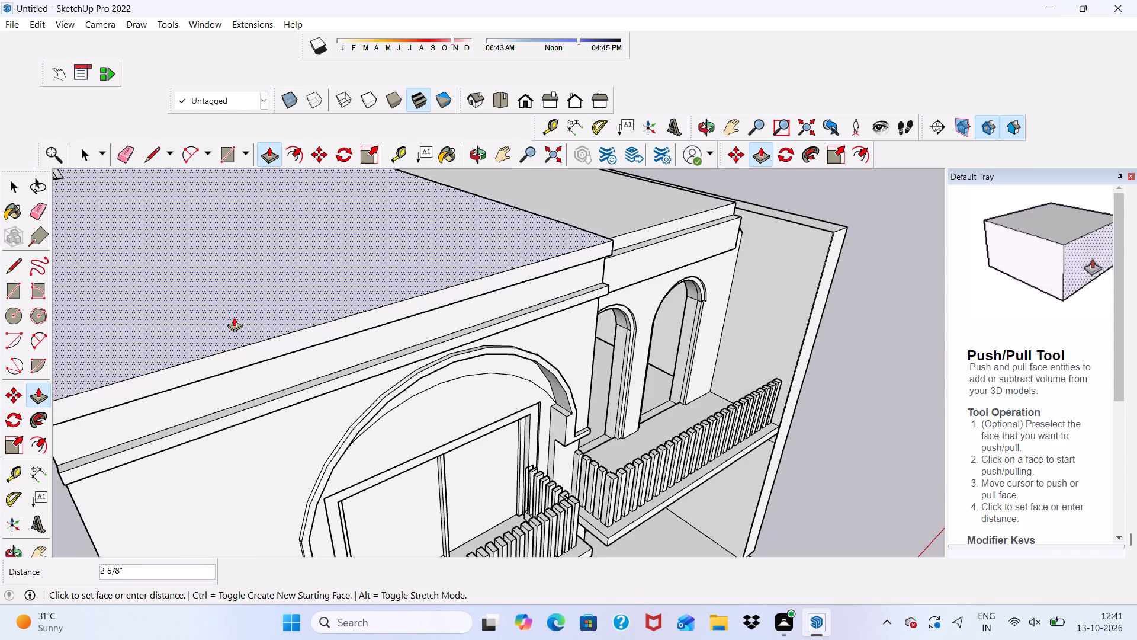
pyautogui.click(234, 317)
# Examine the raised parapet and its projecting bands from the front, above and below.
pyautogui.scroll(-1, 259, 364)
pyautogui.moveTo(264, 370); pyautogui.dragTo(201, 283, button='middle')
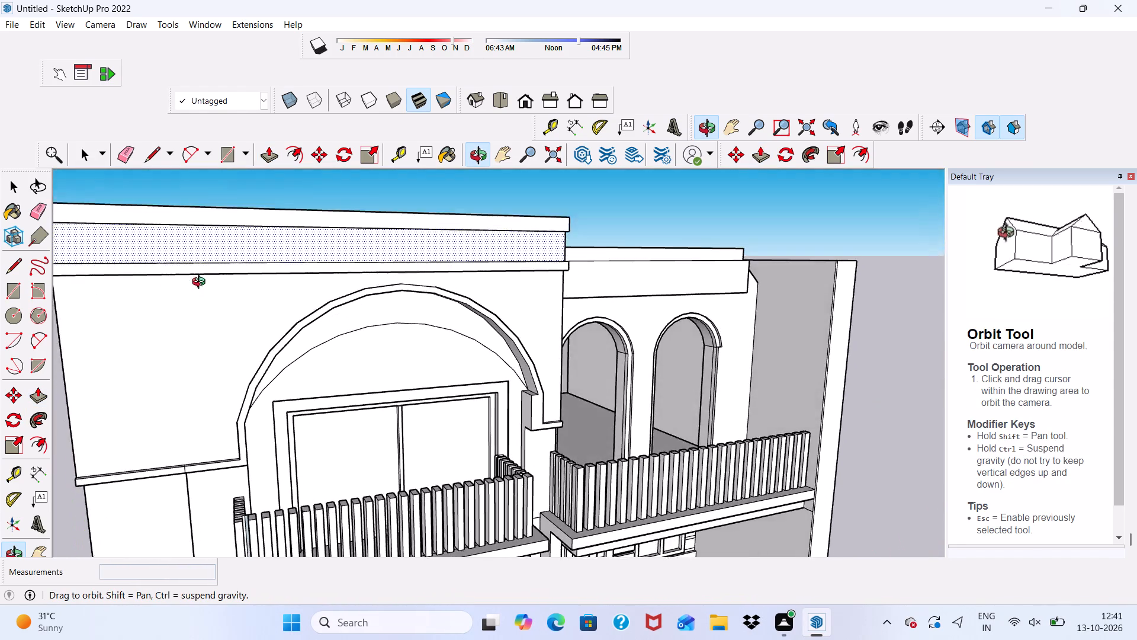
pyautogui.moveTo(201, 283); pyautogui.dragTo(97, 306, button='middle')
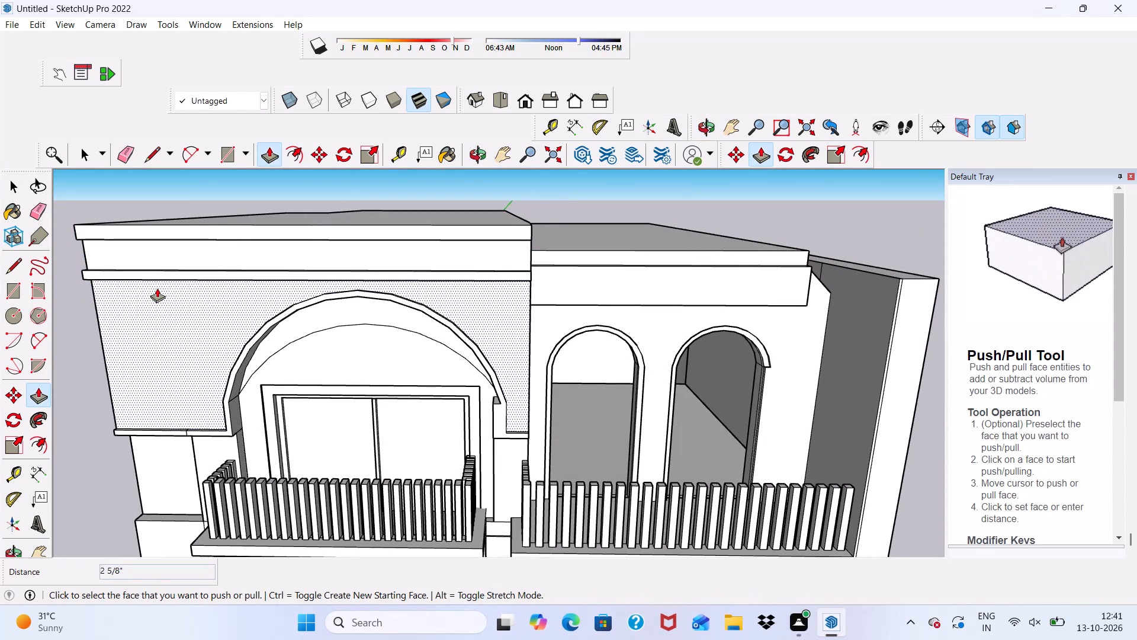
pyautogui.scroll(-6, 175, 311)
pyautogui.moveTo(197, 268); pyautogui.dragTo(205, 253, button='middle')
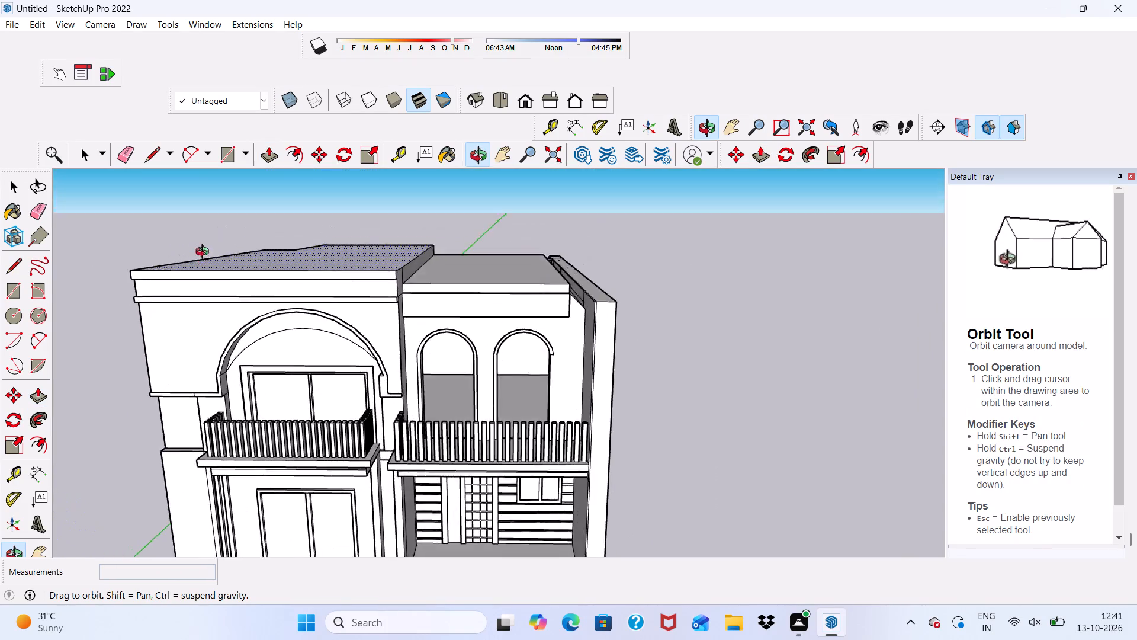
pyautogui.moveTo(205, 253); pyautogui.dragTo(227, 220, button='middle')
pyautogui.scroll(7, 230, 219)
pyautogui.scroll(-3, 212, 283)
pyautogui.moveTo(194, 343); pyautogui.dragTo(356, 285, button='middle')
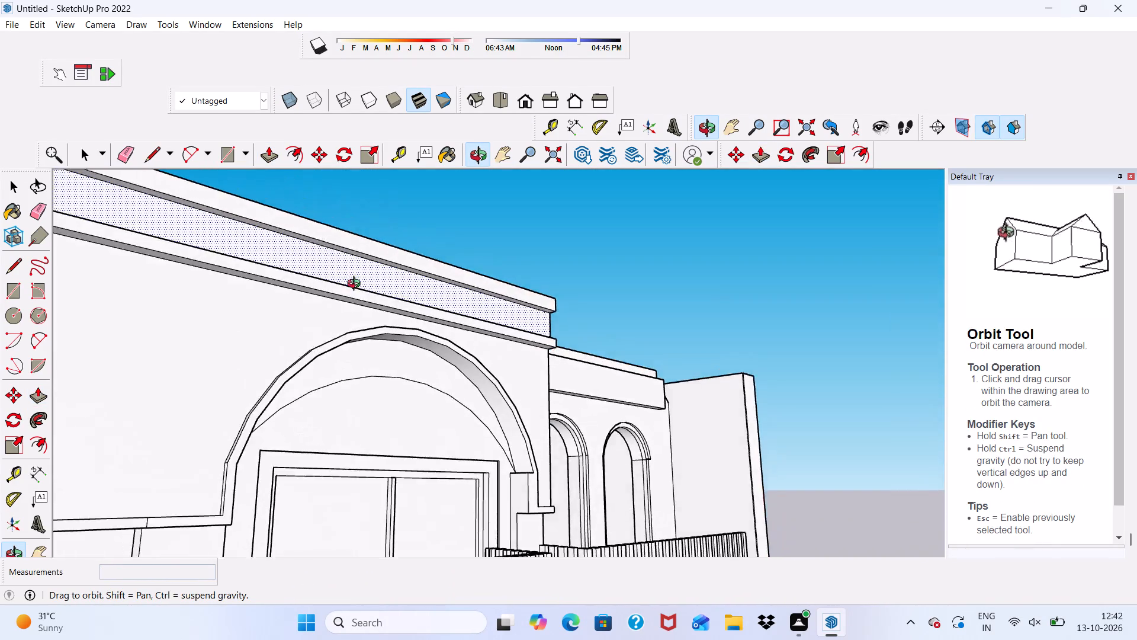
pyautogui.moveTo(356, 285); pyautogui.dragTo(146, 412, button='middle')
# Draw a line about 18' 9 3/4" long across the raised roof, parallel to and just behind its front edge.
pyautogui.scroll(6, 107, 280)
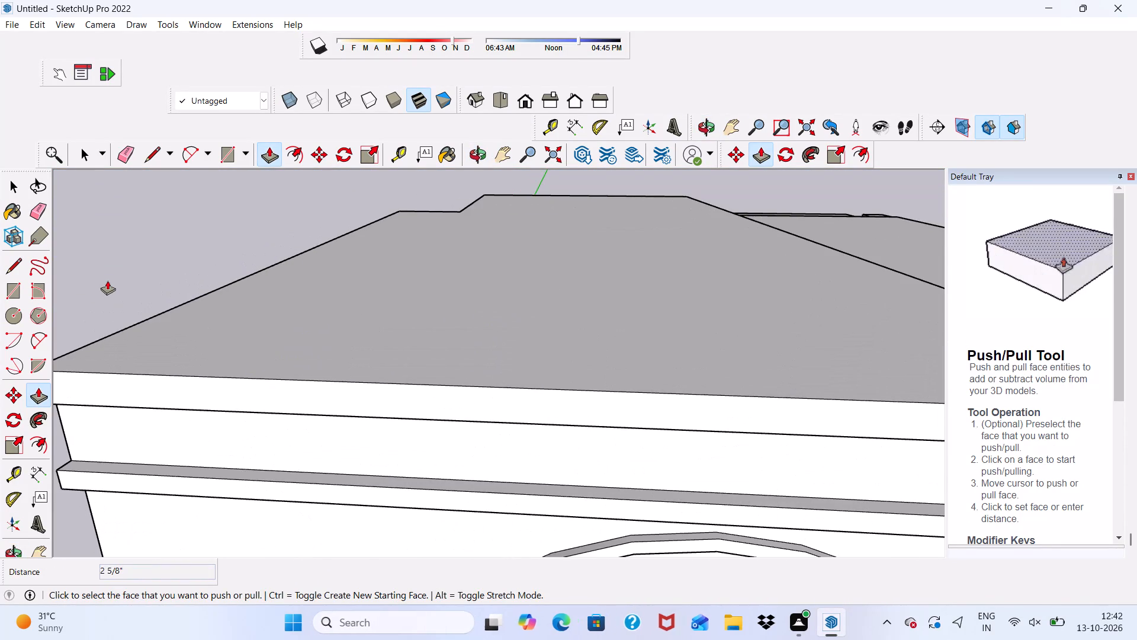
pyautogui.click(150, 151)
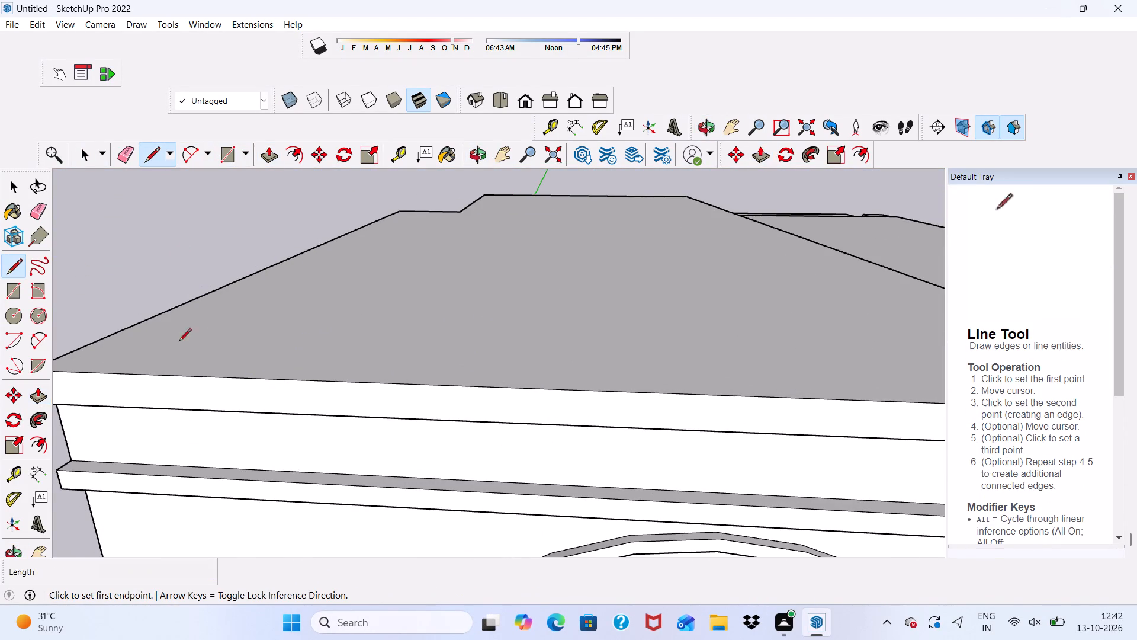
pyautogui.scroll(4, 135, 386)
pyautogui.scroll(-12, 107, 357)
pyautogui.scroll(6, 187, 343)
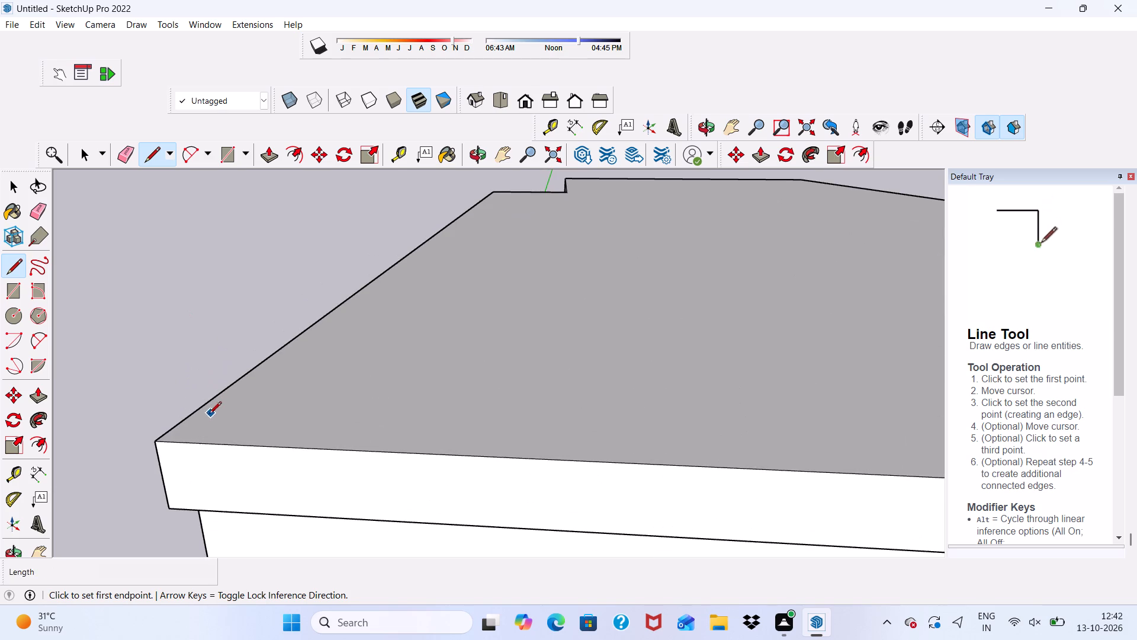
pyautogui.click(184, 415)
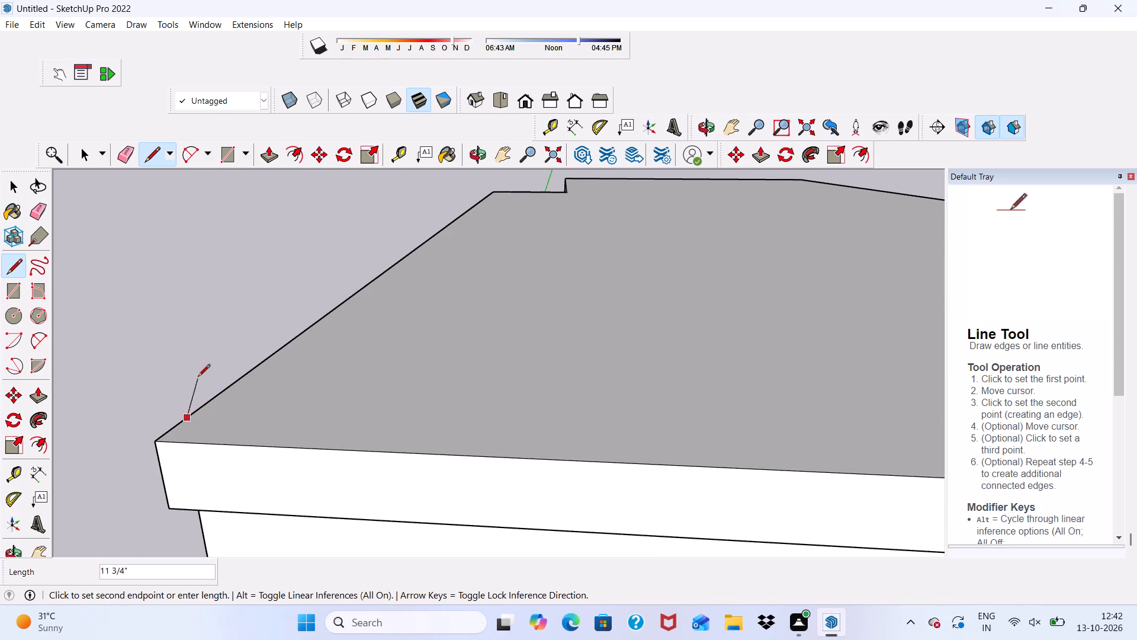
pyautogui.scroll(-13, 216, 377)
pyautogui.scroll(5, 606, 361)
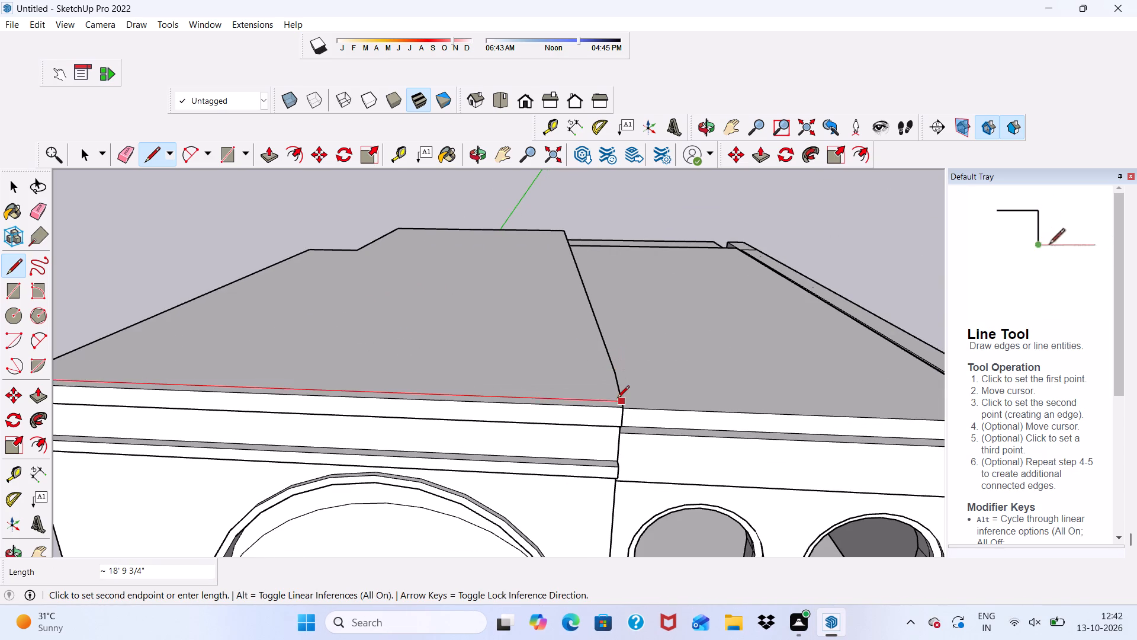
pyautogui.scroll(10, 619, 399)
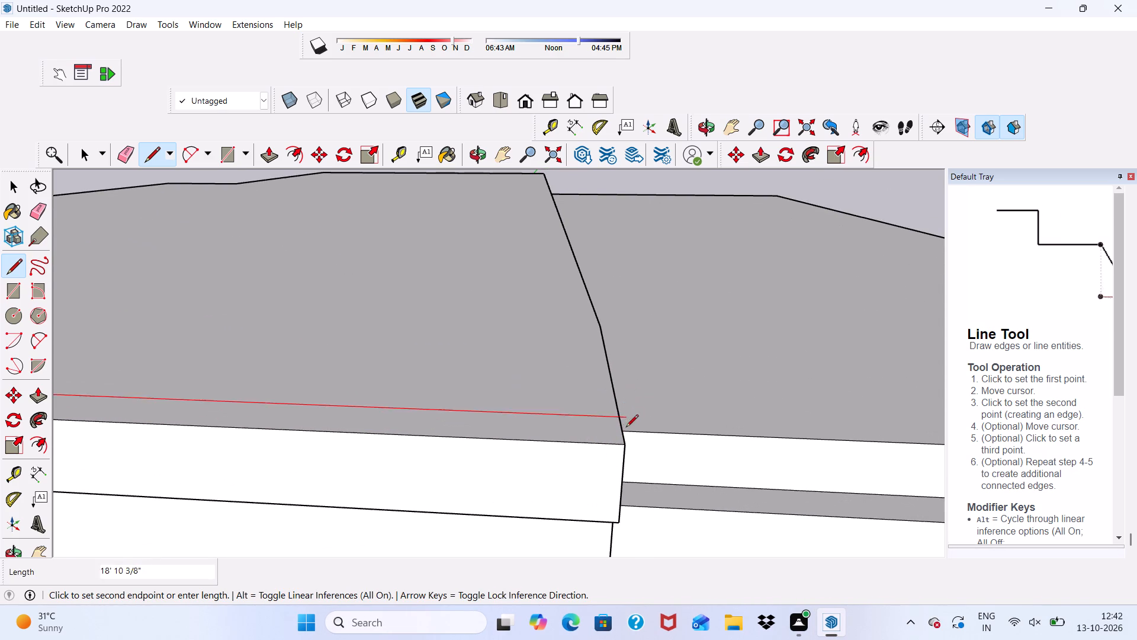
pyautogui.click(619, 423)
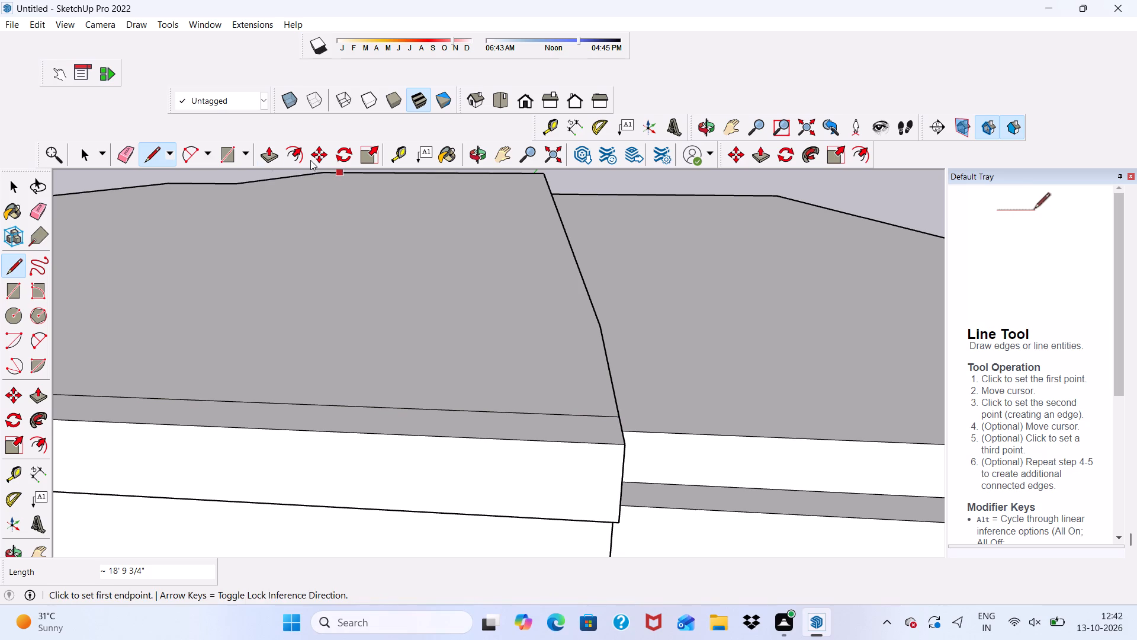
# Push/Pull the raised roof face behind the new line upward by 1'.
pyautogui.moveTo(268, 158); pyautogui.dragTo(280, 171)
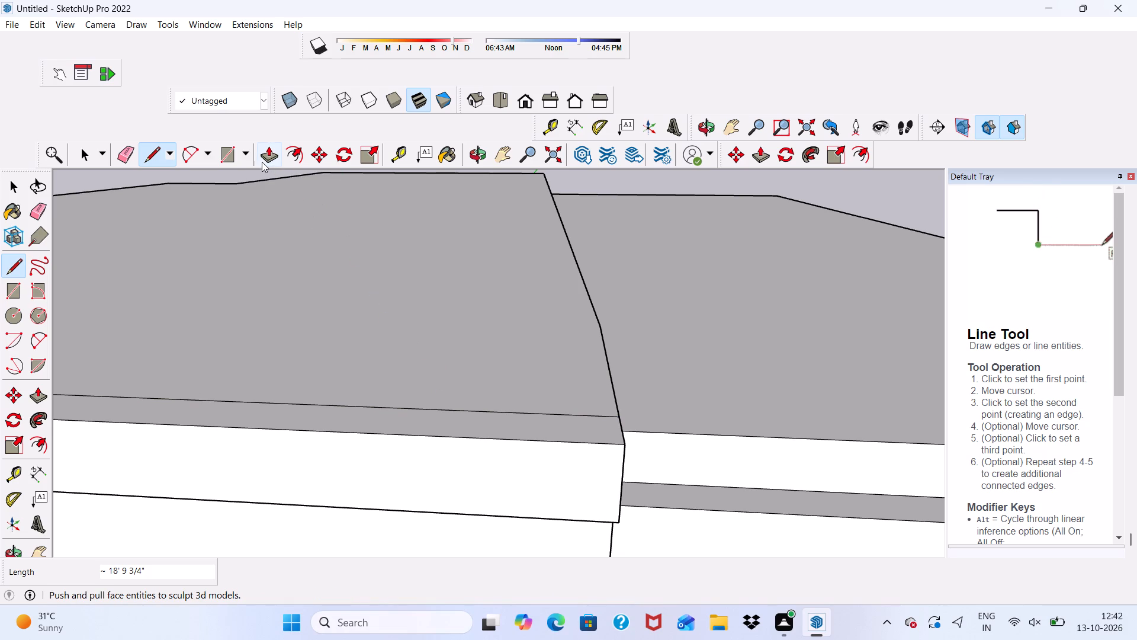
pyautogui.click(268, 158)
pyautogui.click(329, 342)
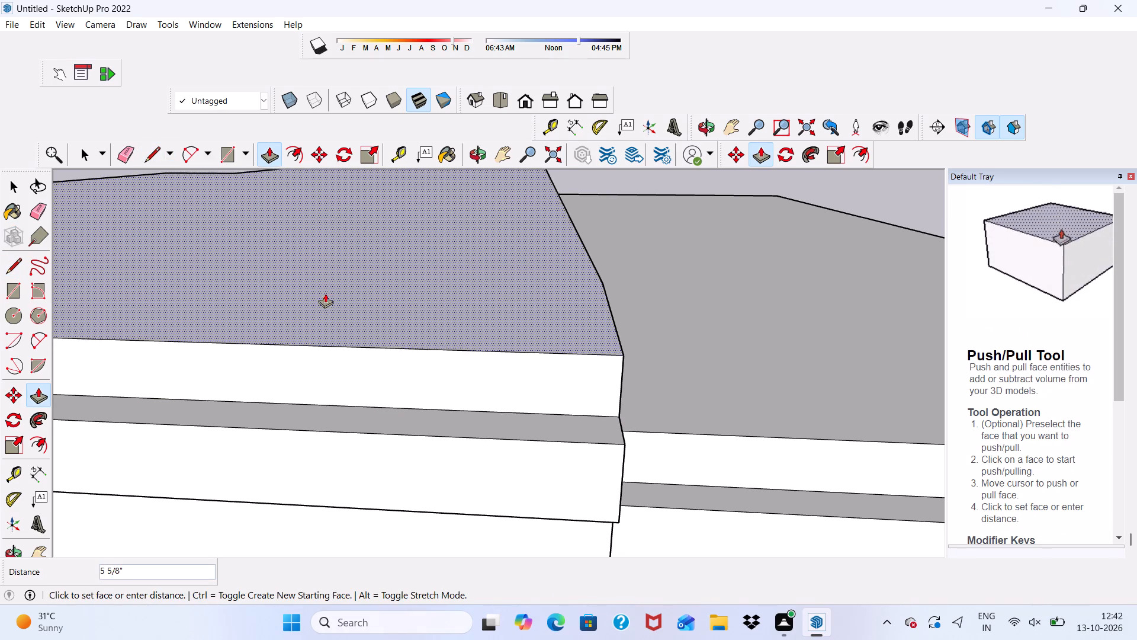
pyautogui.scroll(-7, 325, 292)
pyautogui.moveTo(360, 281); pyautogui.dragTo(440, 191, button='middle')
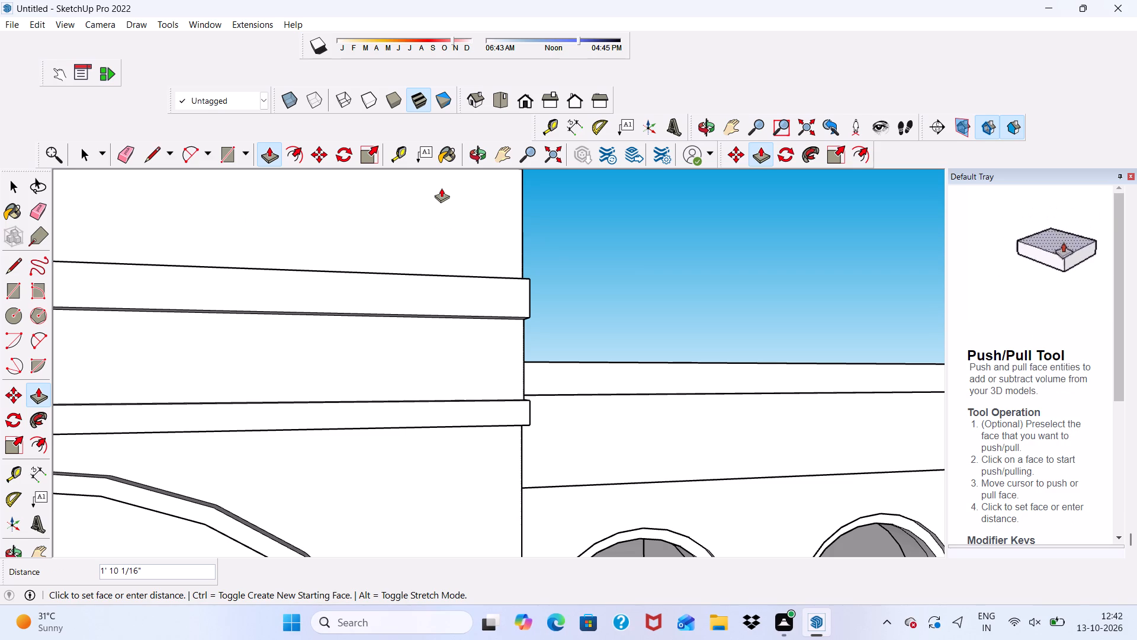
pyautogui.press('0')
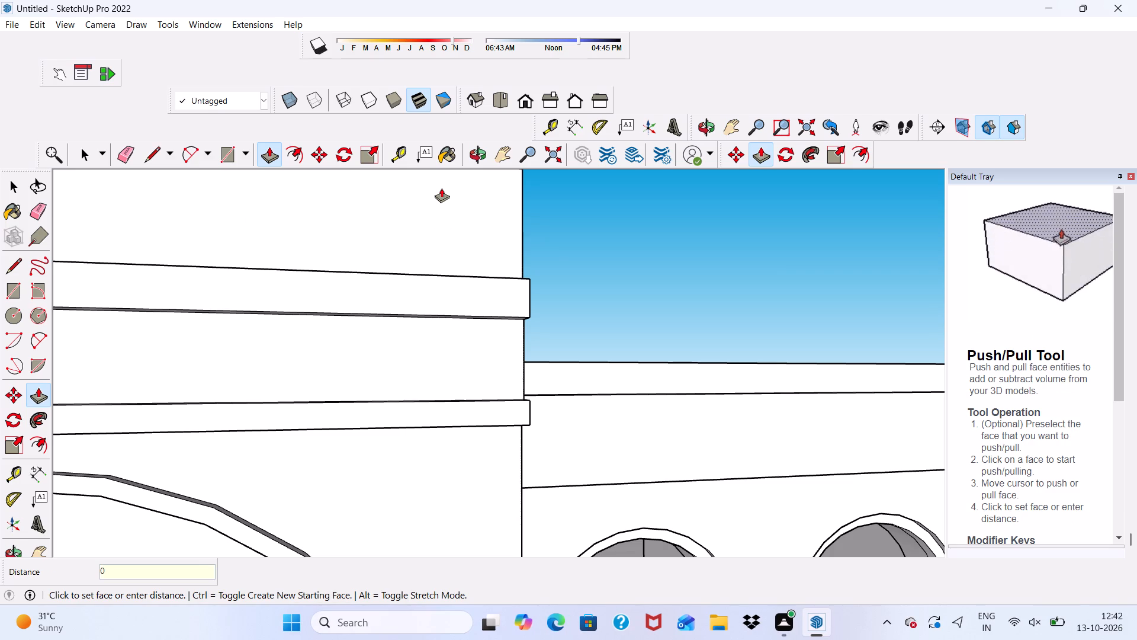
pyautogui.press('BackSpace')
pyautogui.write("1'")
pyautogui.press('Return')
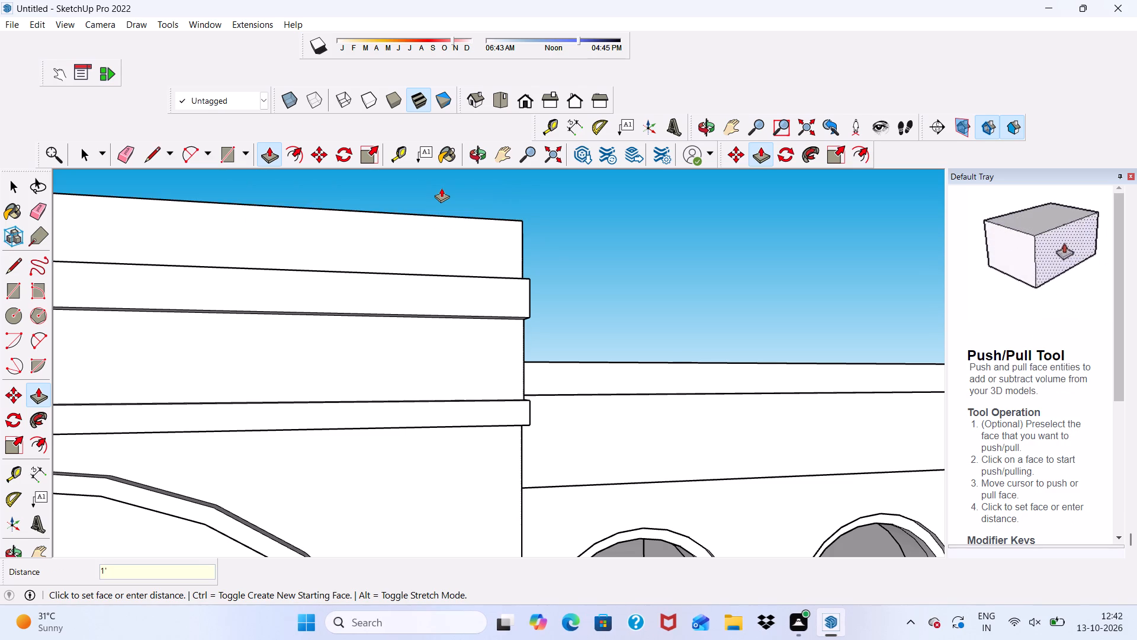
# Examine the whole facade with the stepped parapet from the front and from the side.
pyautogui.scroll(-11, 425, 216)
pyautogui.moveTo(450, 257); pyautogui.dragTo(265, 231, button='middle')
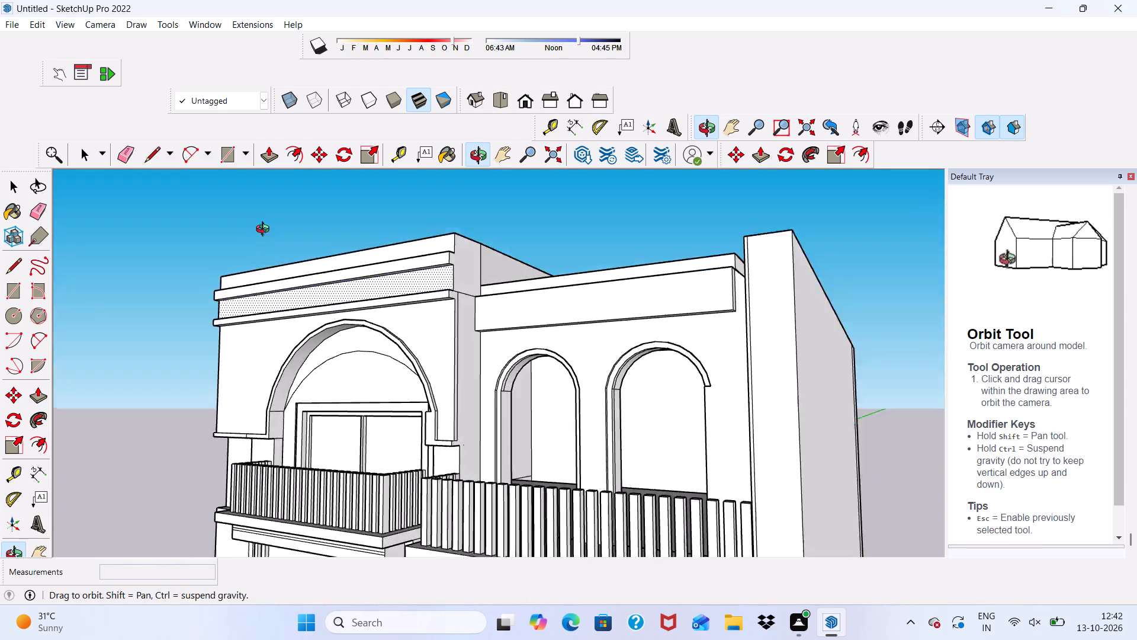
pyautogui.moveTo(265, 231); pyautogui.dragTo(452, 210, button='middle')
pyautogui.scroll(-5, 457, 204)
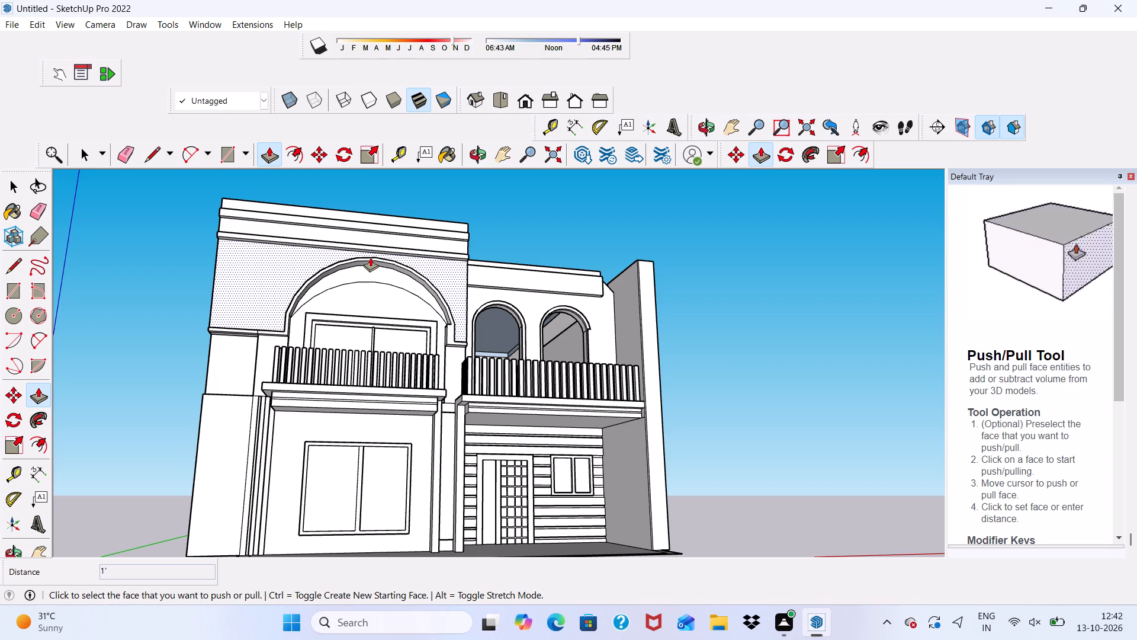
pyautogui.scroll(5, 542, 381)
pyautogui.scroll(-5, 483, 308)
pyautogui.moveTo(481, 308); pyautogui.dragTo(477, 320, button='middle')
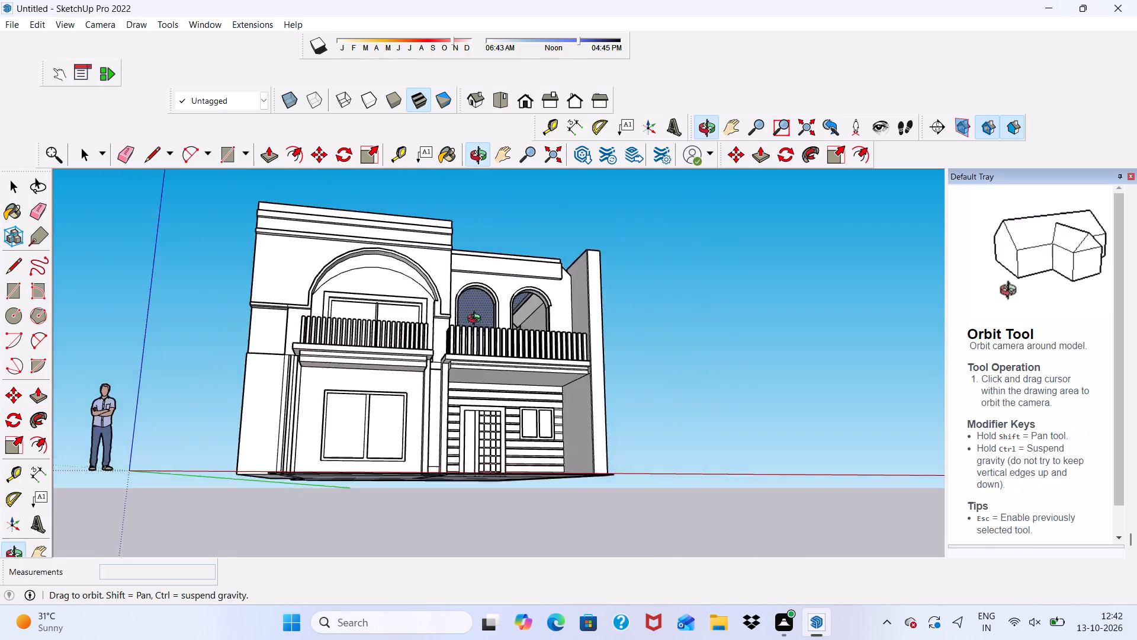
# Push/Pull the lower roof face above the two narrow arched openings upward by about 2' 2 5/8".
pyautogui.moveTo(477, 320); pyautogui.dragTo(287, 442, button='middle')
pyautogui.scroll(6, 493, 194)
pyautogui.scroll(5, 481, 302)
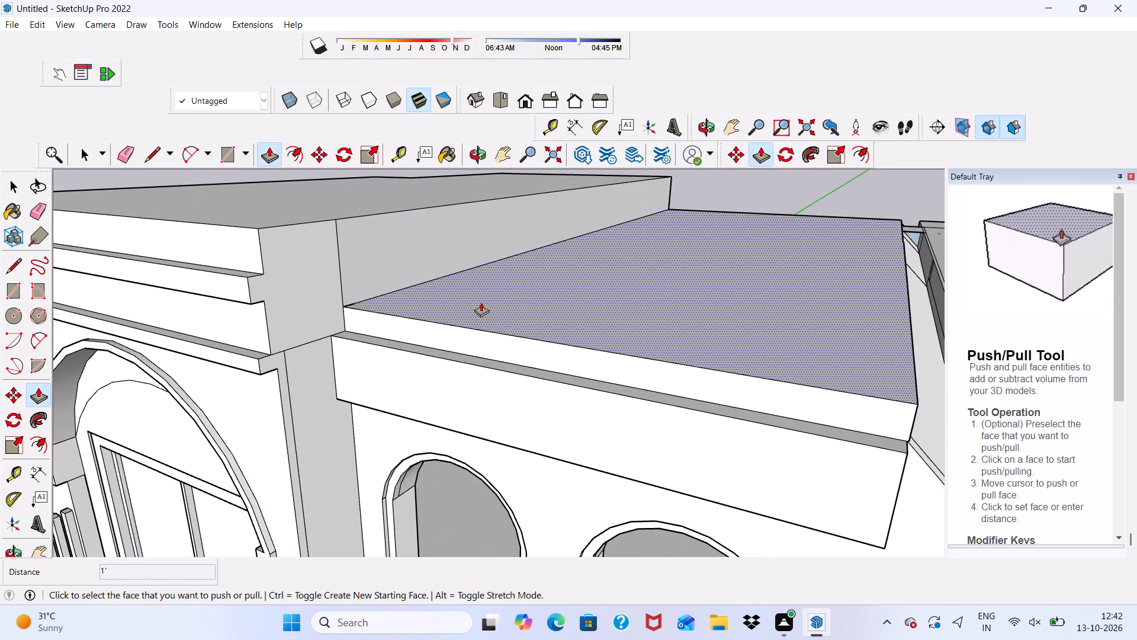
pyautogui.click(481, 302)
pyautogui.scroll(-4, 429, 179)
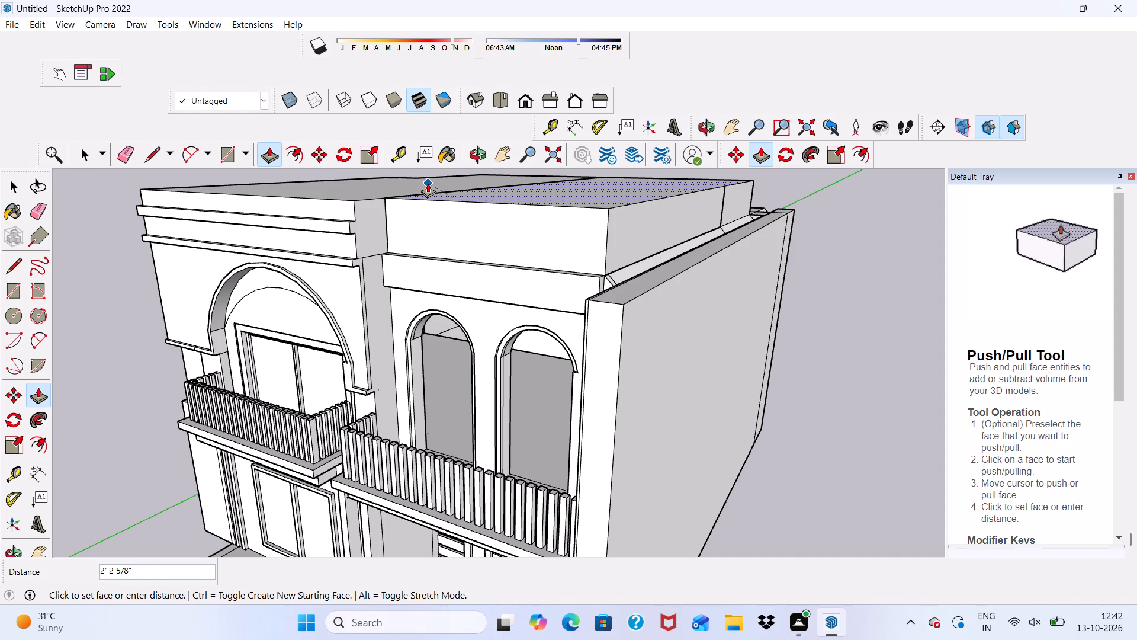
pyautogui.click(428, 183)
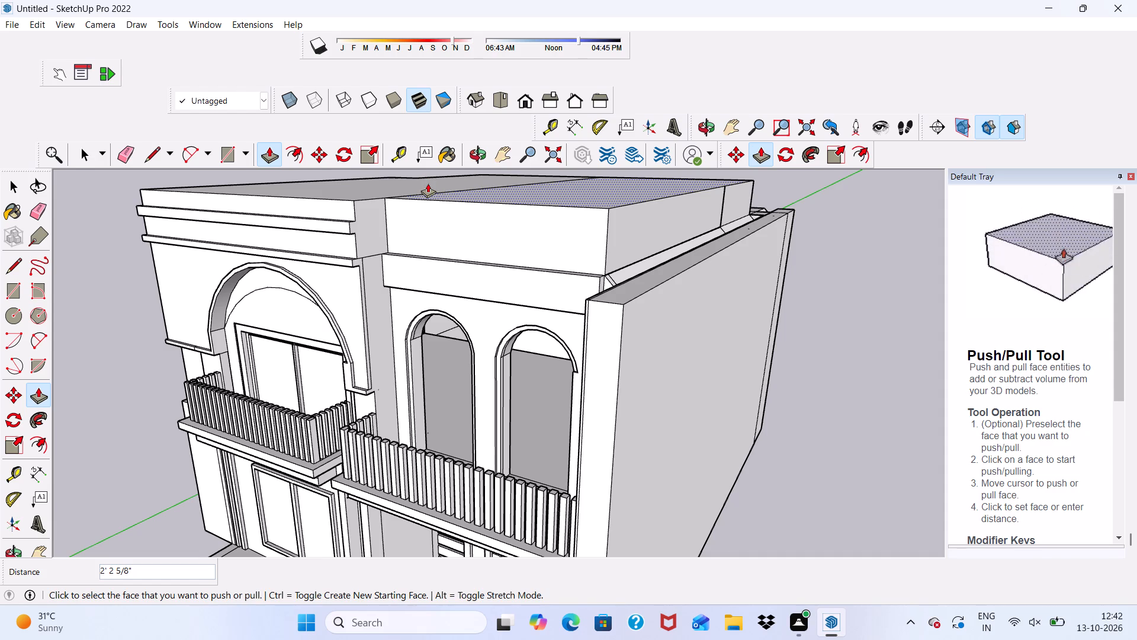
# Examine the raised roof sections and the whole facade from the front, above and both sides.
pyautogui.scroll(-5, 424, 189)
pyautogui.moveTo(335, 240); pyautogui.dragTo(514, 201, button='middle')
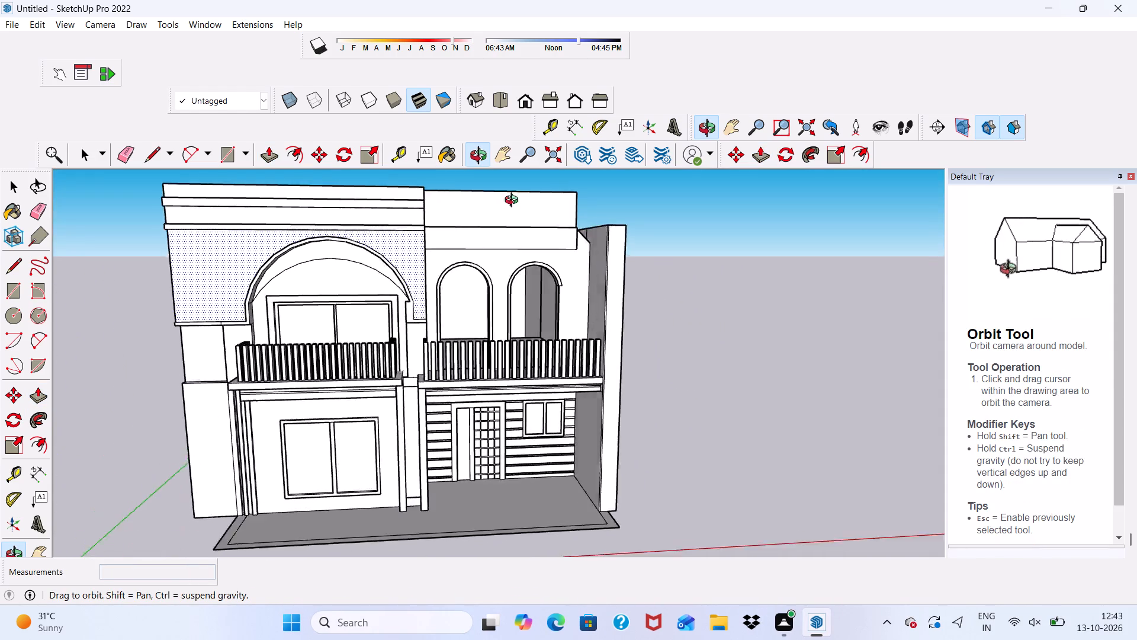
pyautogui.moveTo(514, 201); pyautogui.dragTo(396, 380, button='middle')
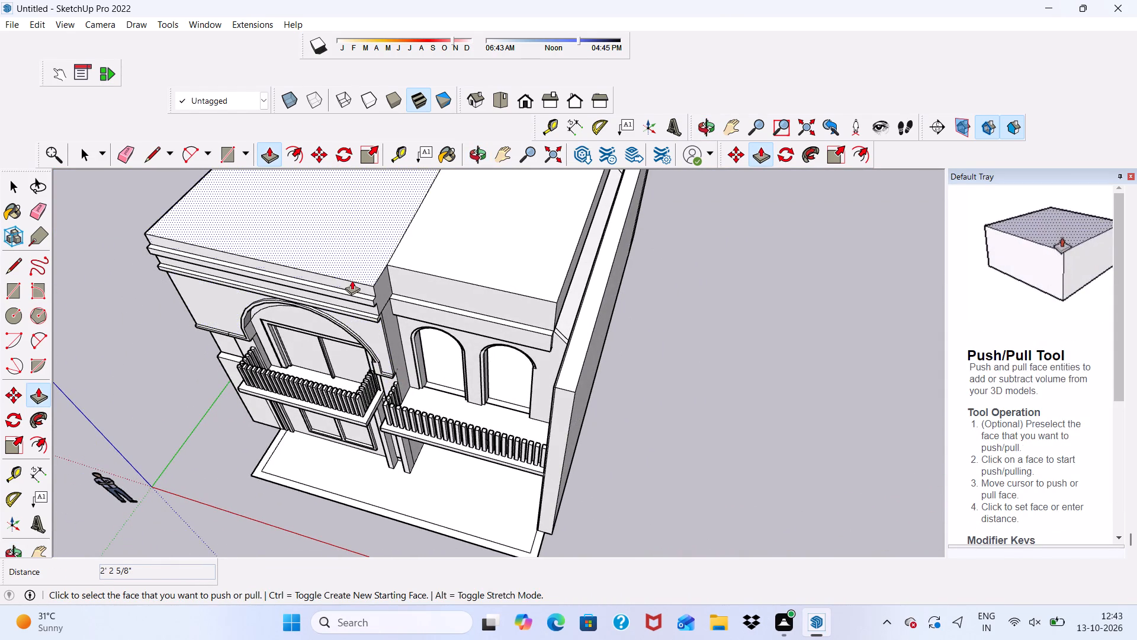
pyautogui.middleClick(352, 280)
pyautogui.press('space')
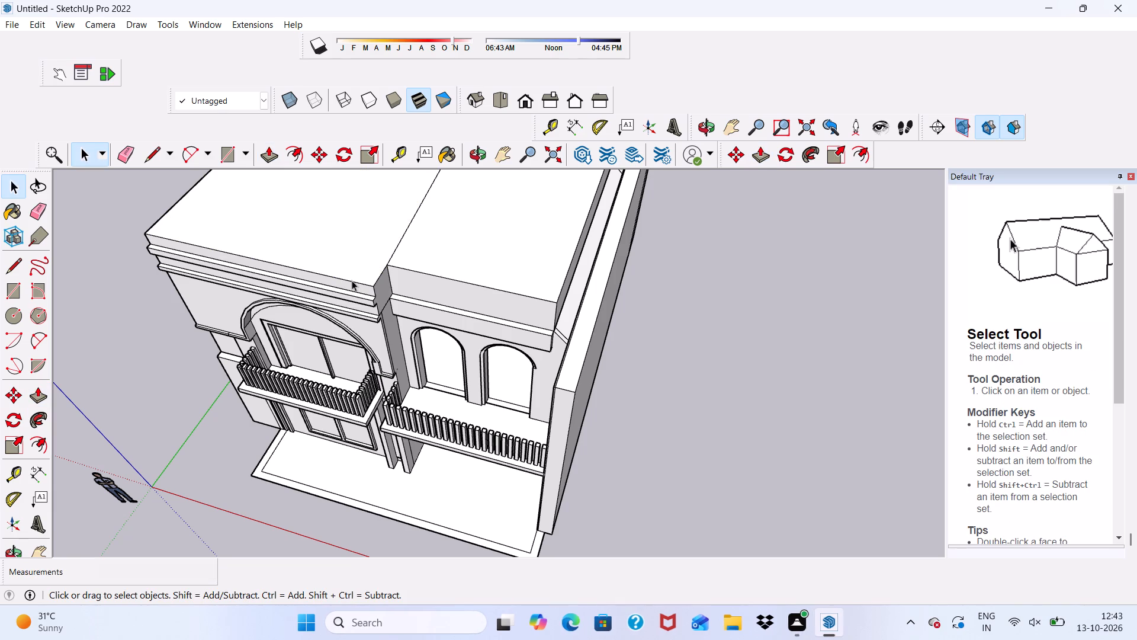
pyautogui.scroll(-2, 352, 280)
pyautogui.moveTo(364, 320); pyautogui.dragTo(416, 196, button='middle')
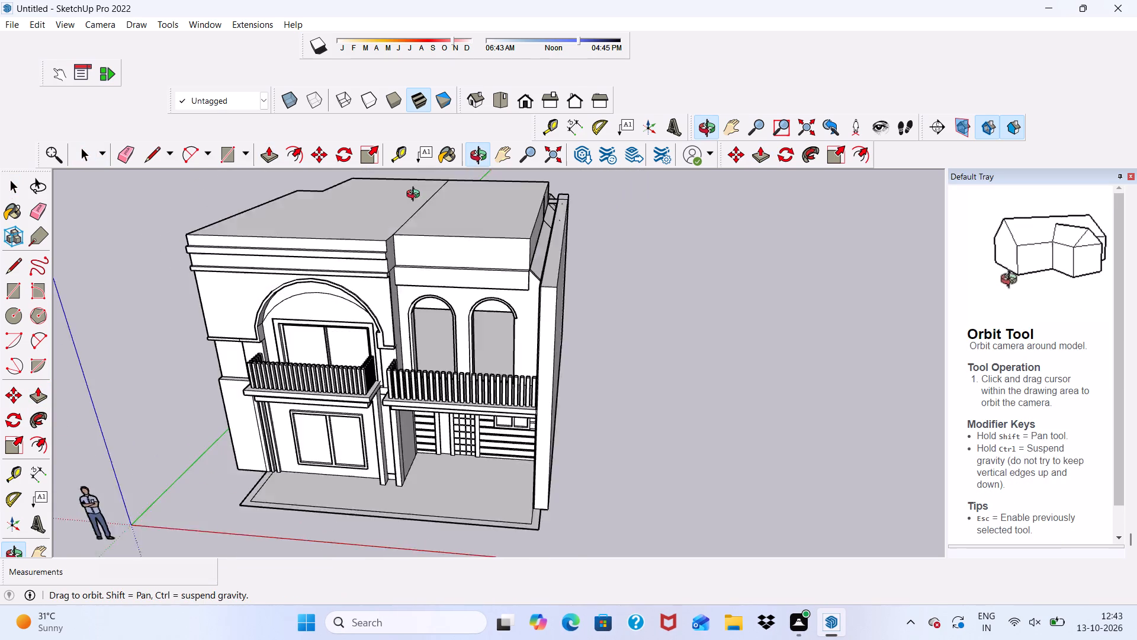
pyautogui.moveTo(416, 196); pyautogui.dragTo(445, 161, button='middle')
pyautogui.scroll(3, 258, 331)
pyautogui.scroll(11, 227, 220)
pyautogui.scroll(-1, 181, 193)
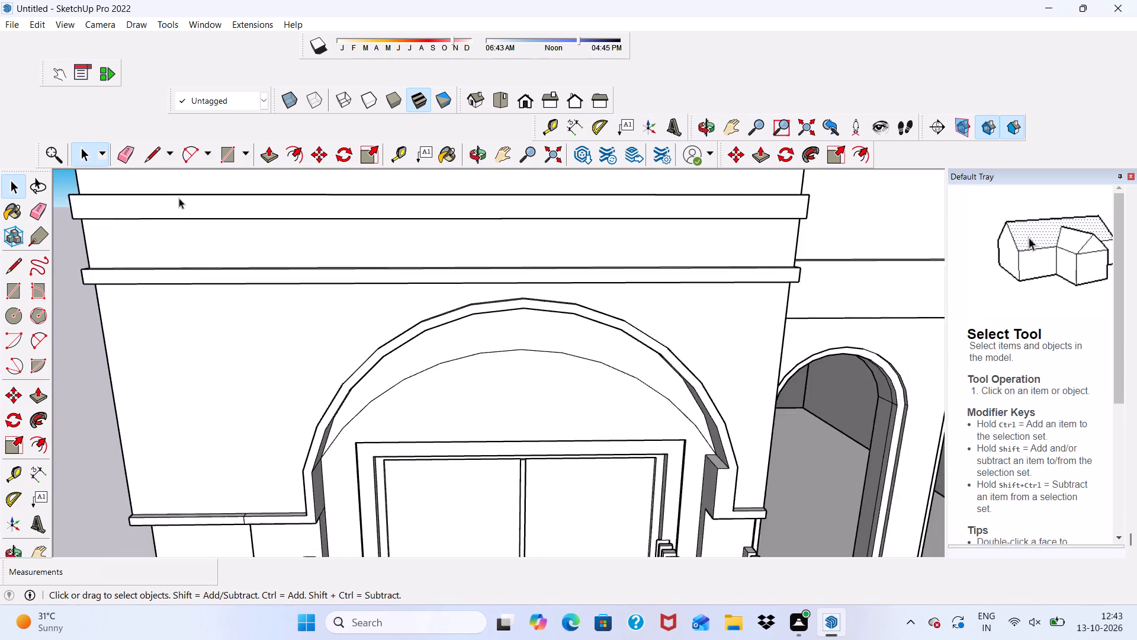
pyautogui.scroll(-1, 179, 198)
pyautogui.moveTo(184, 201); pyautogui.dragTo(139, 316, button='middle')
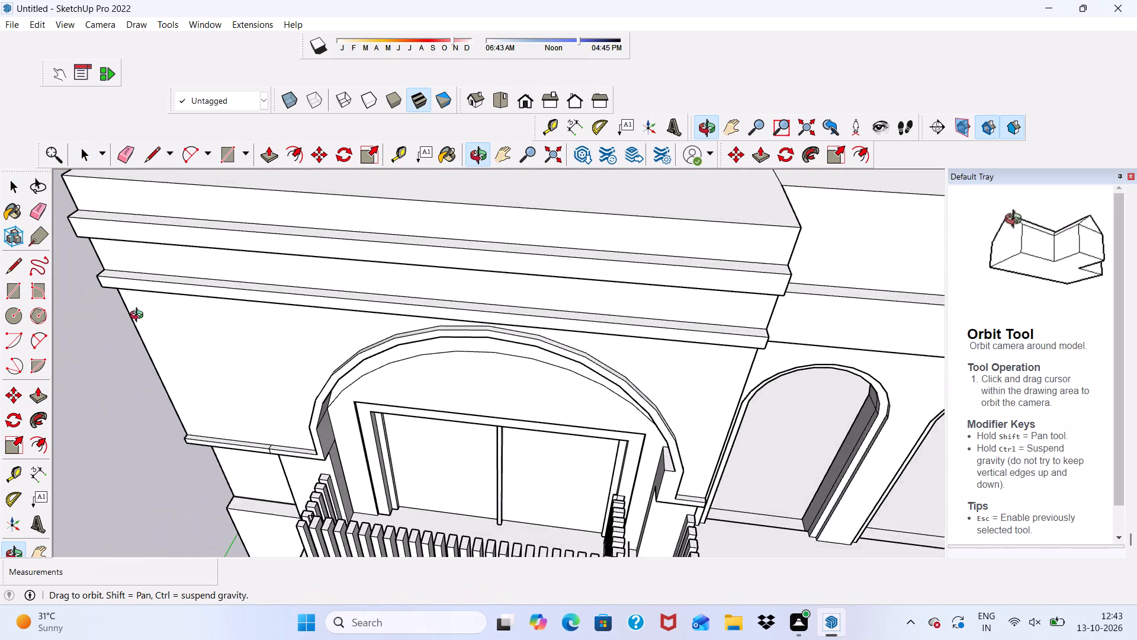
pyautogui.moveTo(139, 316); pyautogui.dragTo(133, 316, button='middle')
pyautogui.scroll(5, 174, 225)
pyautogui.scroll(-8, 189, 220)
pyautogui.moveTo(346, 257); pyautogui.dragTo(328, 213, button='middle')
pyautogui.scroll(-6, 312, 201)
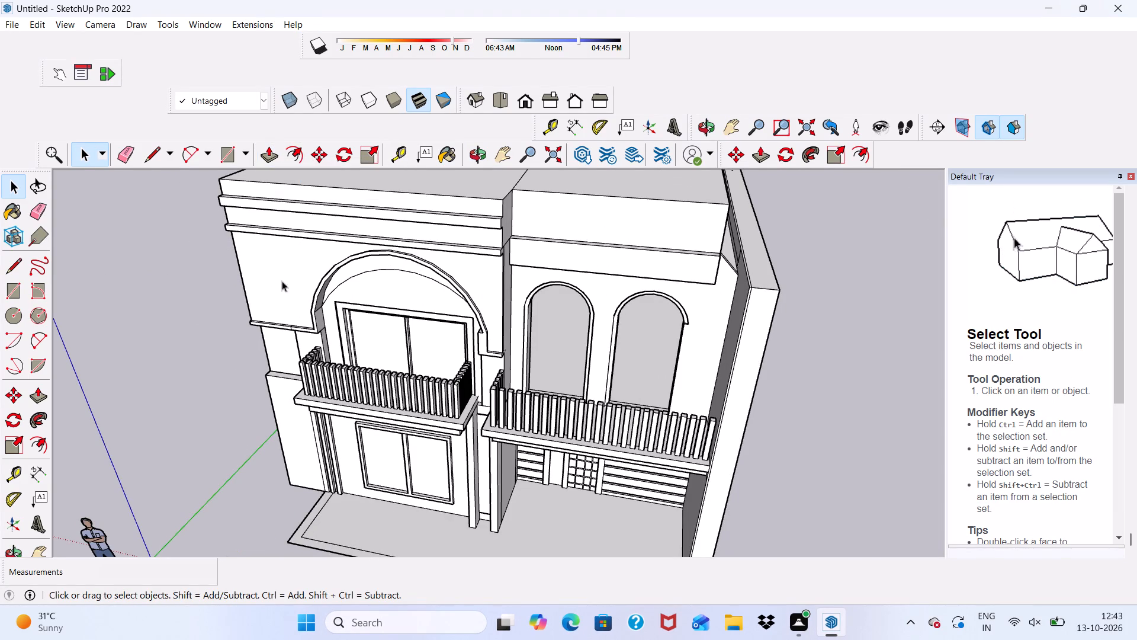
pyautogui.scroll(5, 328, 219)
pyautogui.scroll(-7, 328, 247)
pyautogui.scroll(8, 297, 221)
pyautogui.scroll(-5, 249, 227)
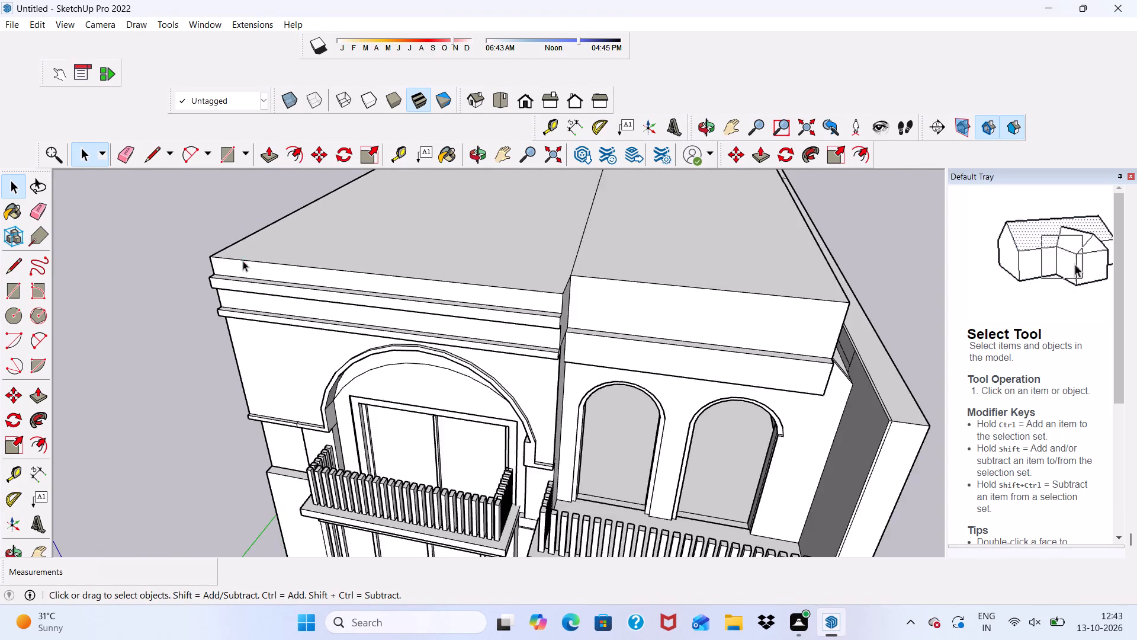
pyautogui.moveTo(244, 265); pyautogui.dragTo(590, 348, button='middle')
pyautogui.scroll(-1, 590, 348)
pyautogui.scroll(1, 519, 336)
pyautogui.scroll(-6, 281, 336)
pyautogui.moveTo(412, 392); pyautogui.dragTo(273, 263, button='middle')
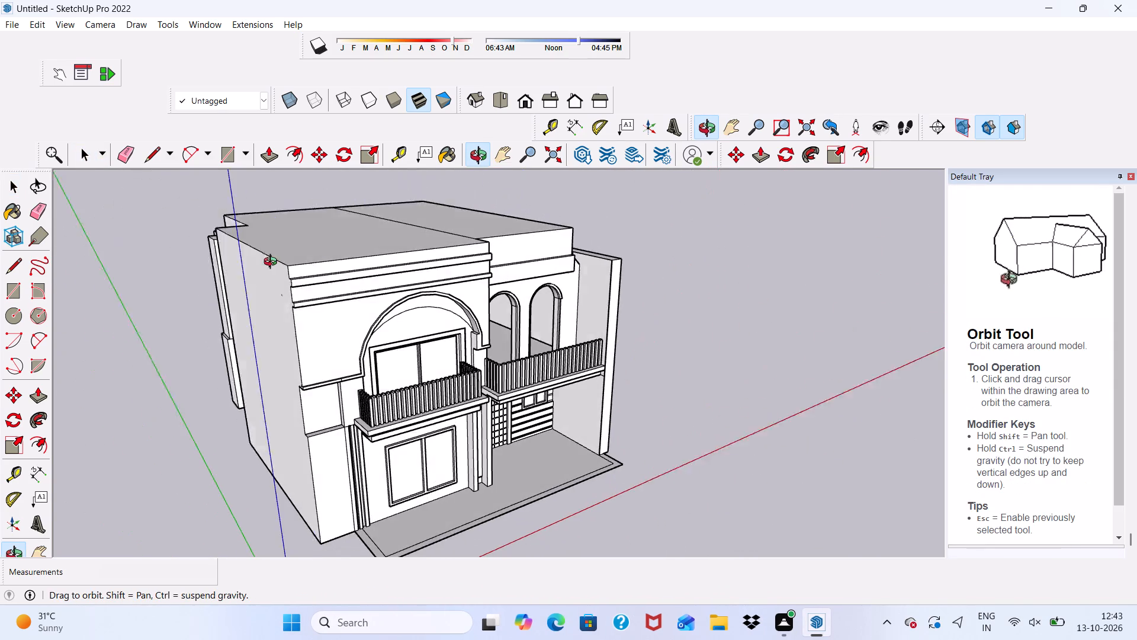
pyautogui.moveTo(273, 263); pyautogui.dragTo(265, 255, button='middle')
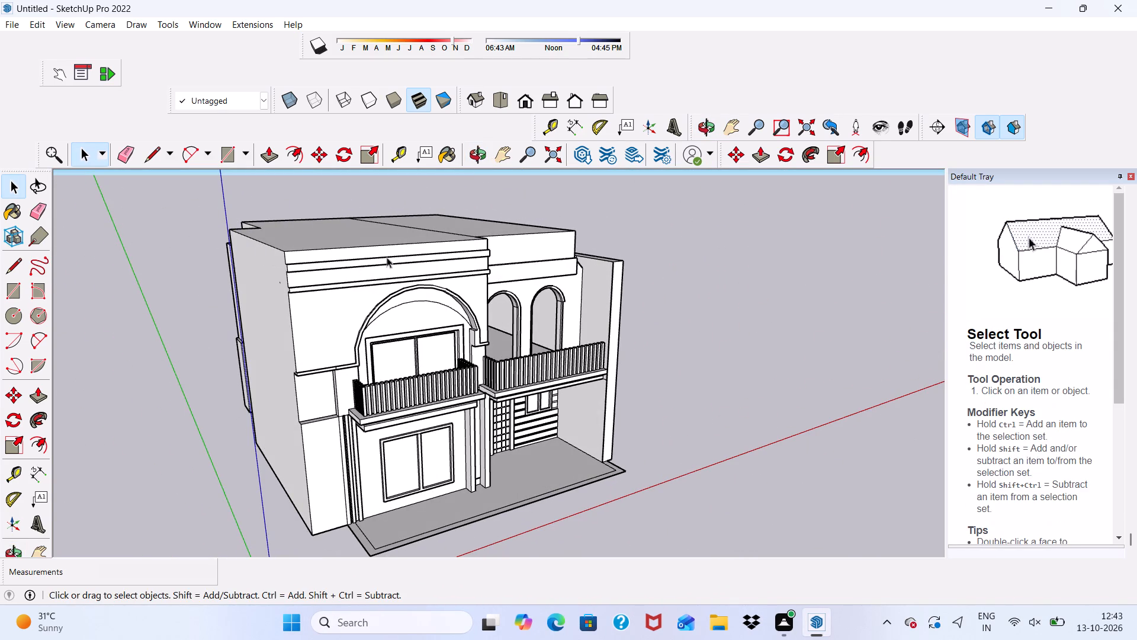
pyautogui.moveTo(391, 236); pyautogui.dragTo(358, 273, button='middle')
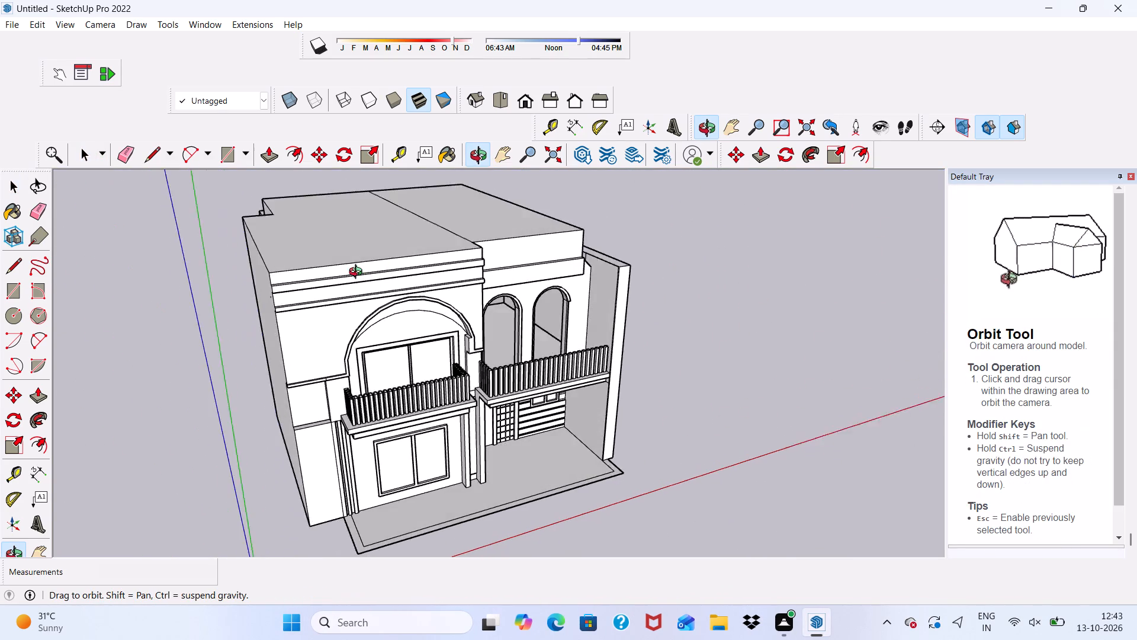
pyautogui.moveTo(358, 273); pyautogui.dragTo(306, 322, button='middle')
pyautogui.scroll(5, 269, 262)
pyautogui.moveTo(280, 297); pyautogui.dragTo(258, 245, button='middle')
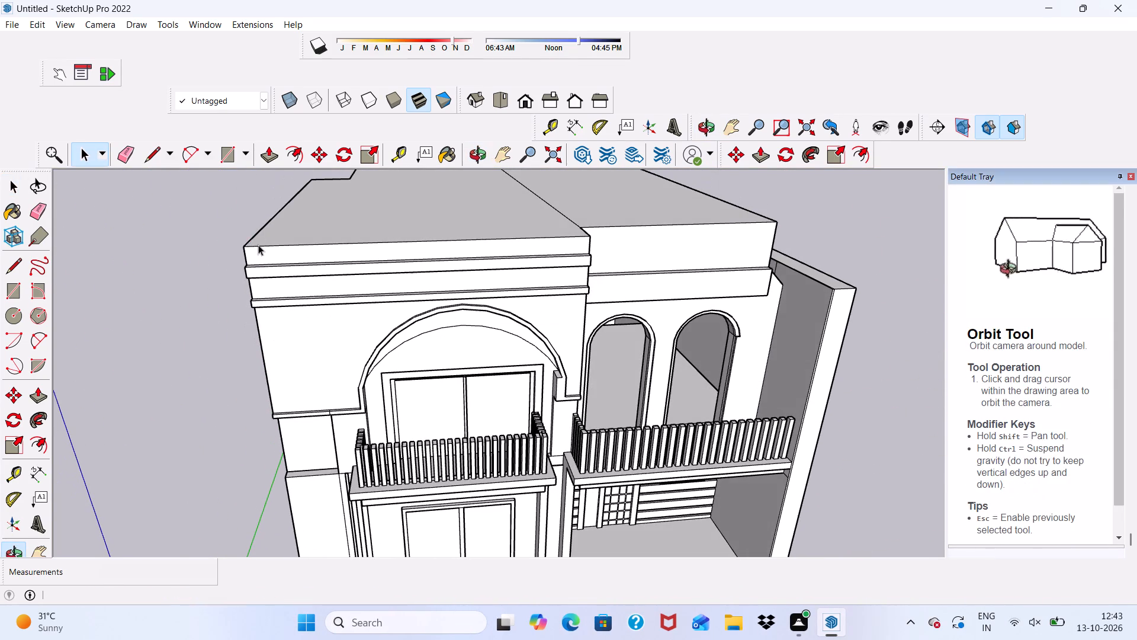
# Draw a thin rectangle about 18' 9 3/4" by 1 7/8" along the top edge of the parapet's front face above the large arch.
pyautogui.click(227, 149)
pyautogui.scroll(9, 278, 236)
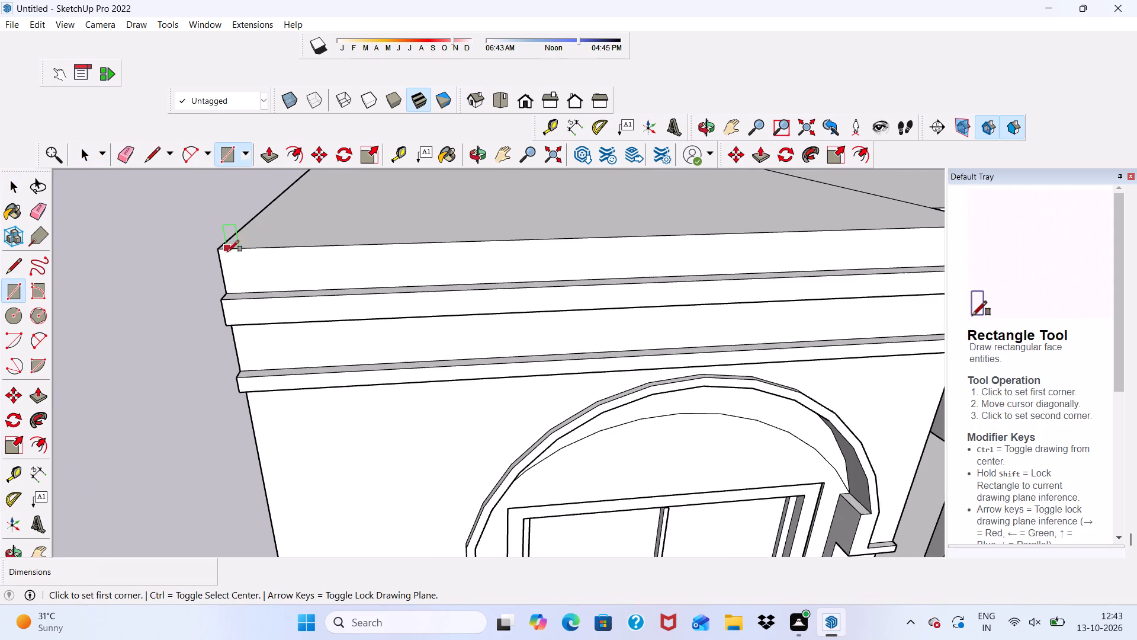
pyautogui.click(221, 252)
pyautogui.scroll(-6, 76, 273)
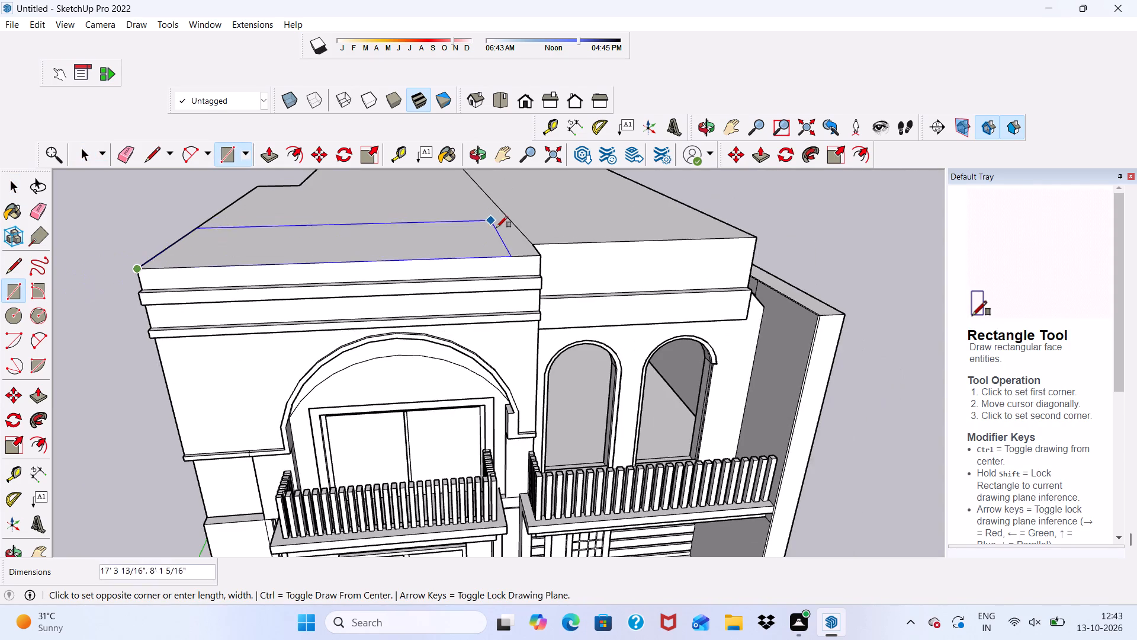
pyautogui.scroll(5, 517, 246)
pyautogui.scroll(-1, 525, 254)
pyautogui.scroll(4, 554, 267)
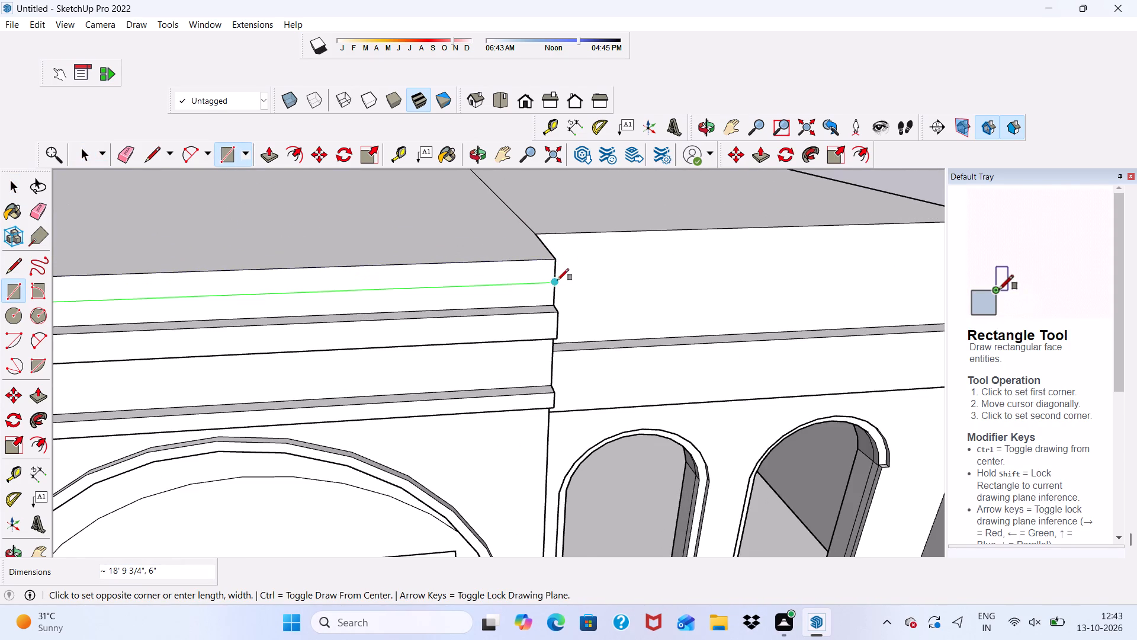
pyautogui.scroll(5, 550, 273)
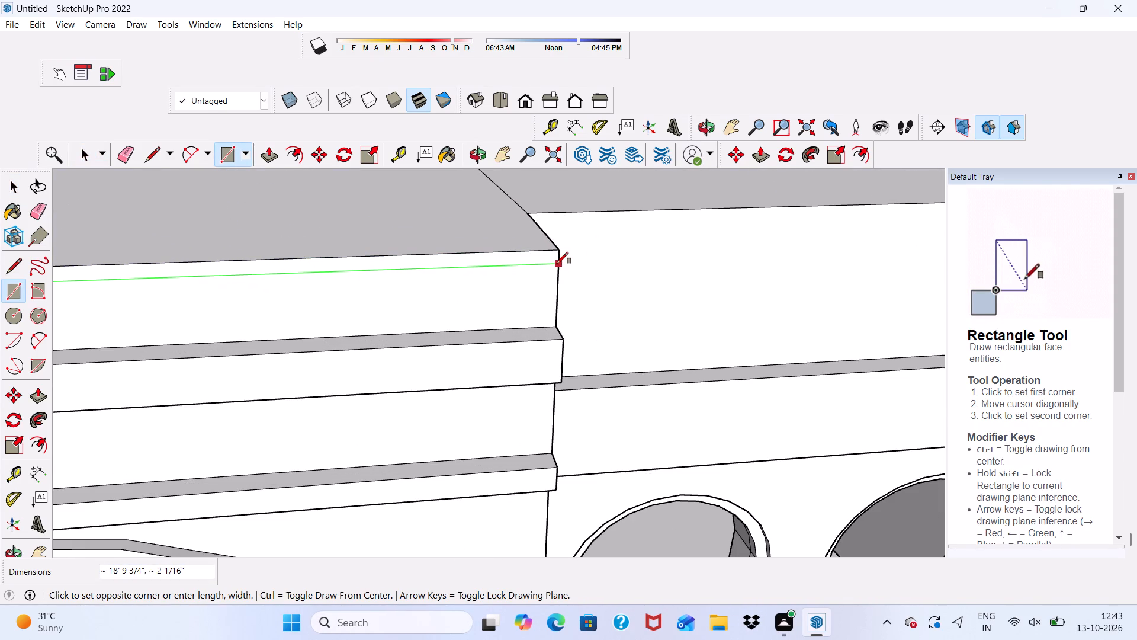
pyautogui.click(558, 263)
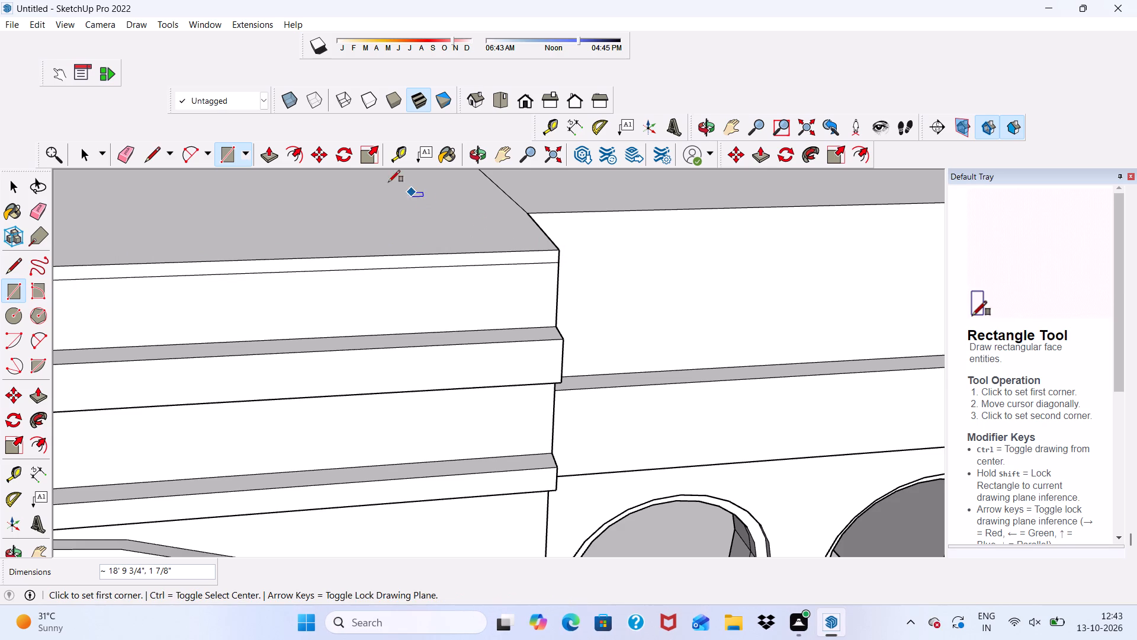
# Push/Pull the thin top strip of the parapet outward by about 5 1/8".
pyautogui.click(265, 151)
pyautogui.scroll(4, 224, 302)
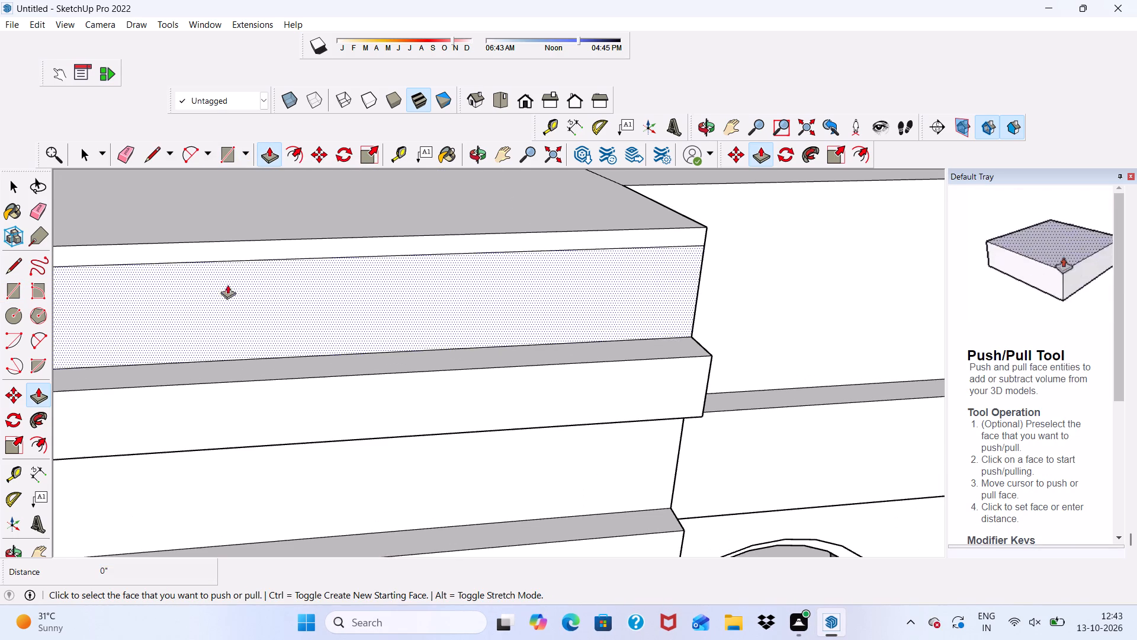
pyautogui.click(252, 251)
pyautogui.click(297, 391)
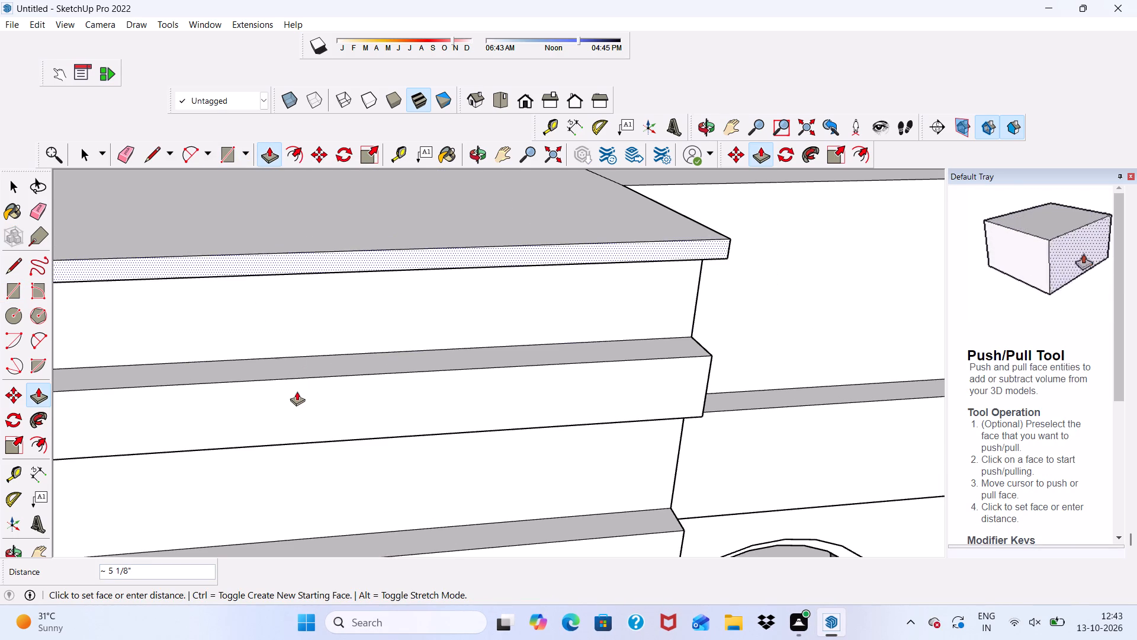
# Examine the parapet's projecting top band from below, the side, the front and above.
pyautogui.scroll(-5, 291, 380)
pyautogui.moveTo(337, 395); pyautogui.dragTo(323, 272, button='middle')
pyautogui.scroll(1, 331, 269)
pyautogui.scroll(-11, 349, 297)
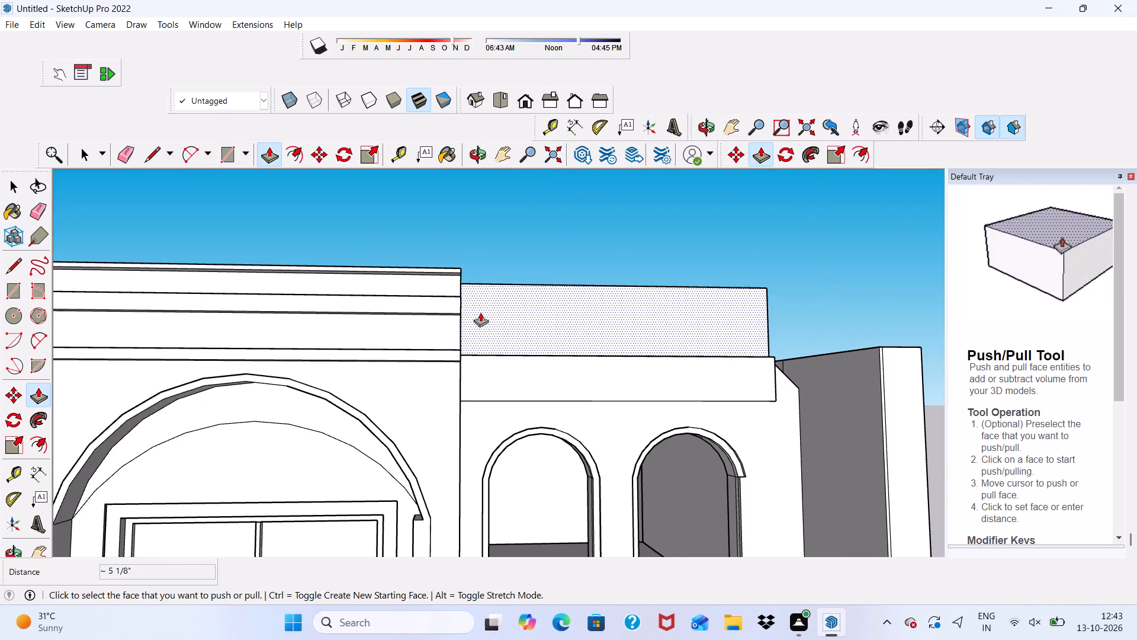
pyautogui.moveTo(332, 255); pyautogui.dragTo(614, 290, button='middle')
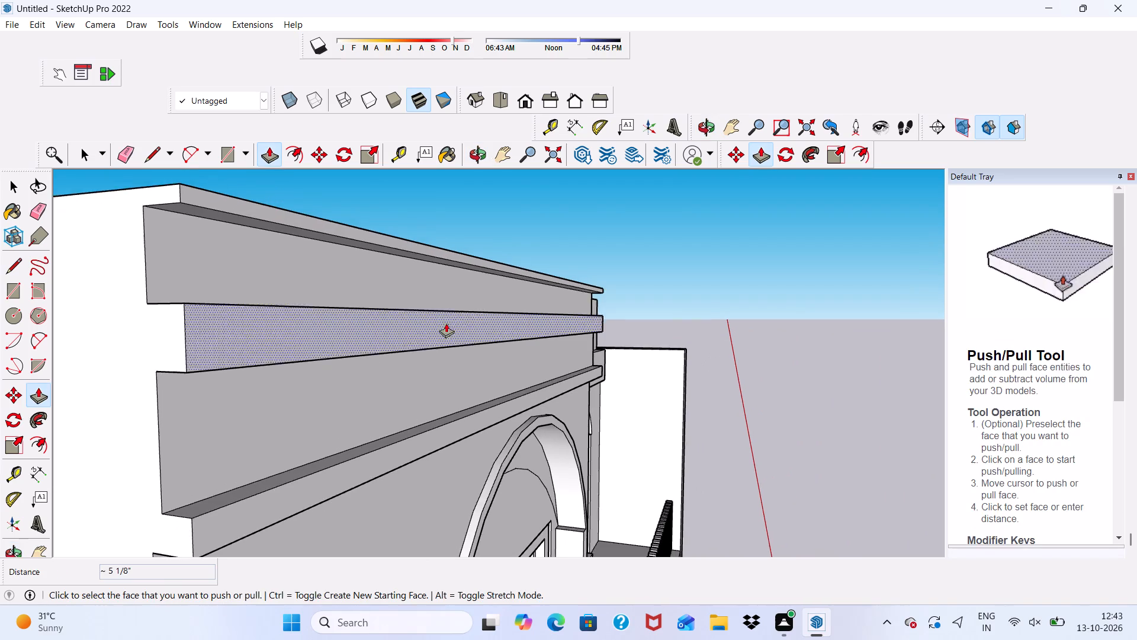
pyautogui.scroll(-4, 436, 327)
pyautogui.moveTo(417, 332); pyautogui.dragTo(190, 379, button='middle')
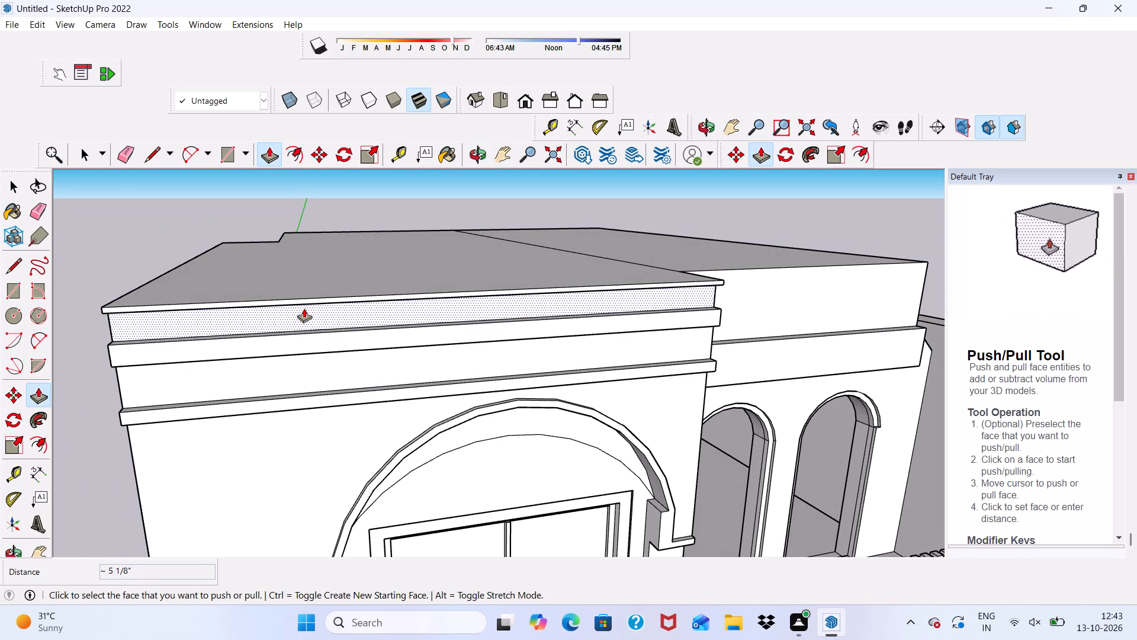
pyautogui.scroll(1, 304, 308)
pyautogui.scroll(-6, 305, 310)
pyautogui.moveTo(326, 335); pyautogui.dragTo(328, 251, button='middle')
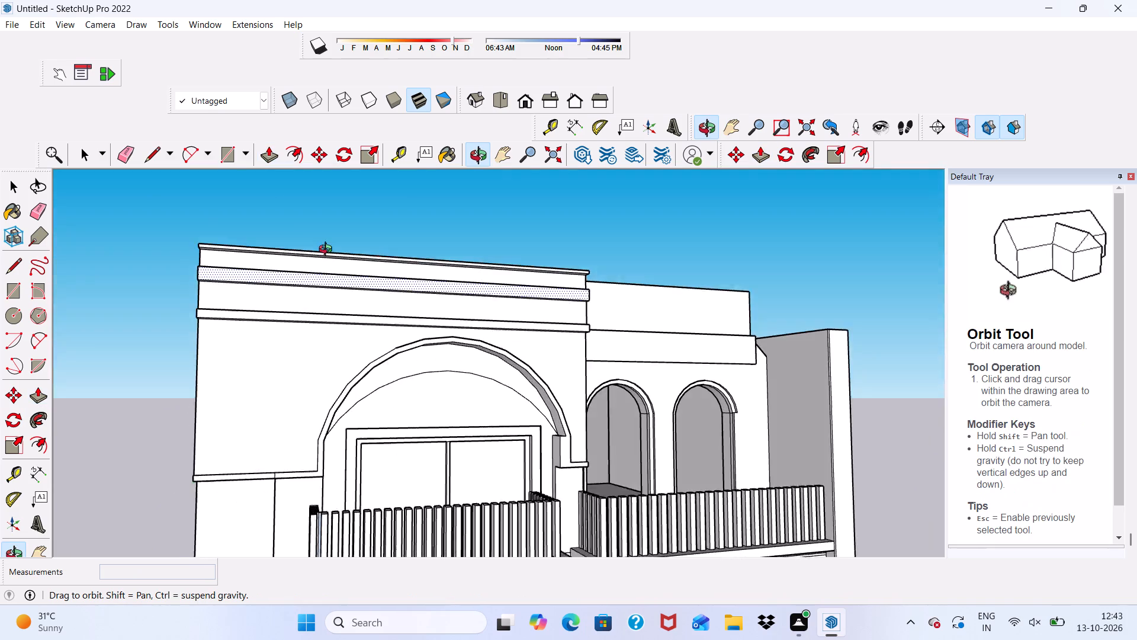
pyautogui.moveTo(328, 251); pyautogui.dragTo(221, 395, button='middle')
pyautogui.scroll(6, 249, 277)
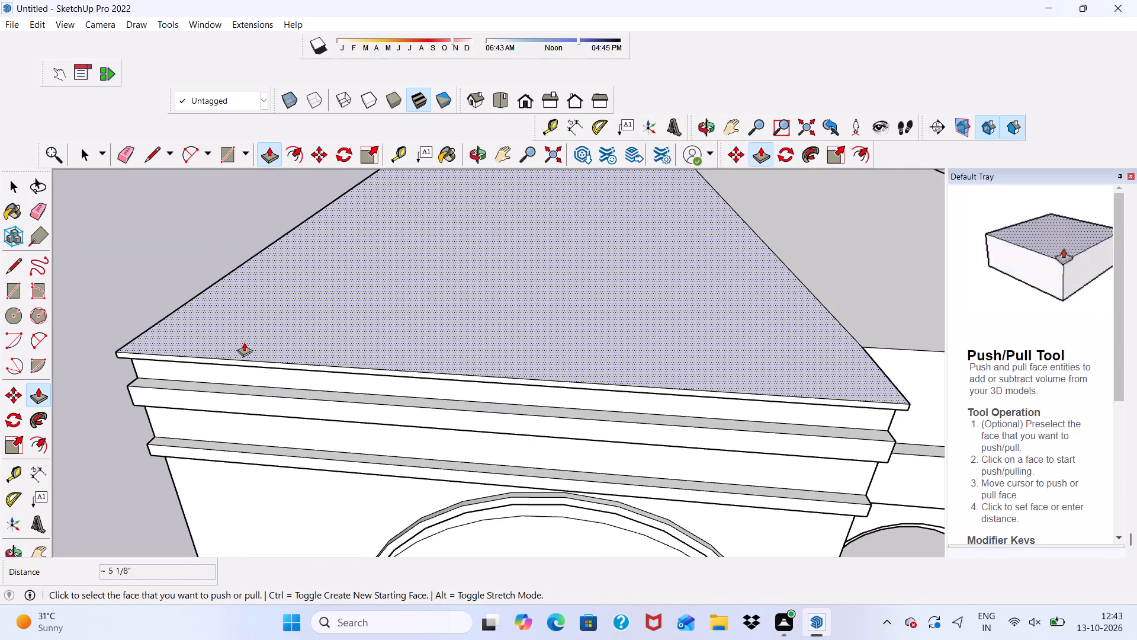
pyautogui.moveTo(239, 344); pyautogui.dragTo(309, 242, button='middle')
pyautogui.scroll(4, 381, 334)
pyautogui.scroll(-6, 387, 337)
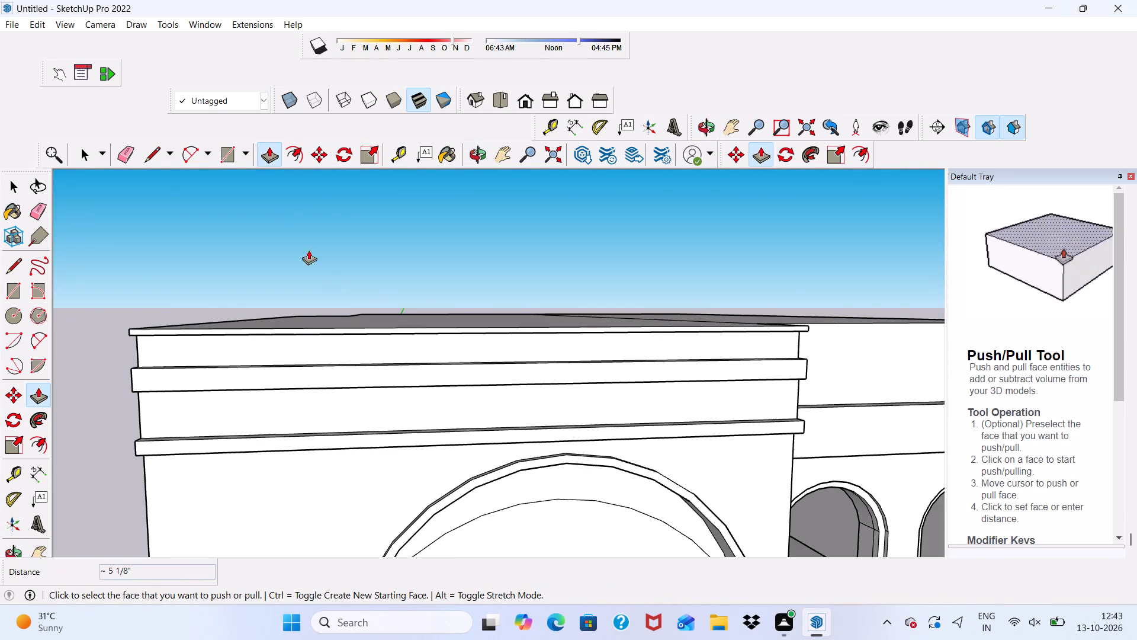
pyautogui.click(296, 150)
pyautogui.scroll(-1, 343, 280)
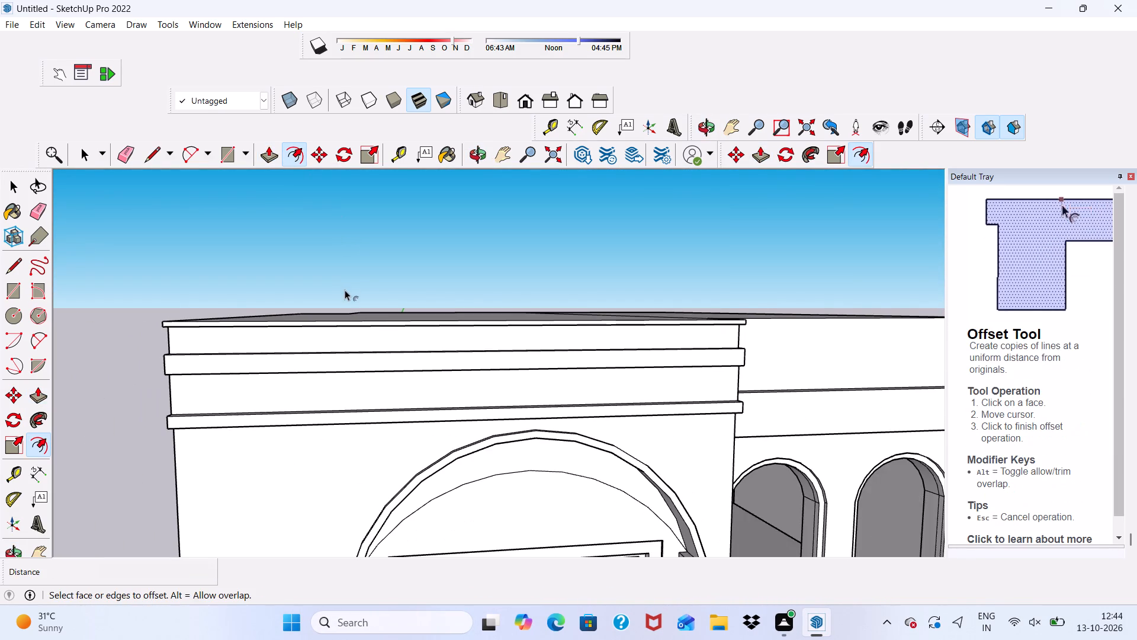
pyautogui.moveTo(346, 317); pyautogui.dragTo(318, 407, button='middle')
pyautogui.scroll(-1, 269, 409)
pyautogui.moveTo(269, 409); pyautogui.dragTo(293, 238, button='middle')
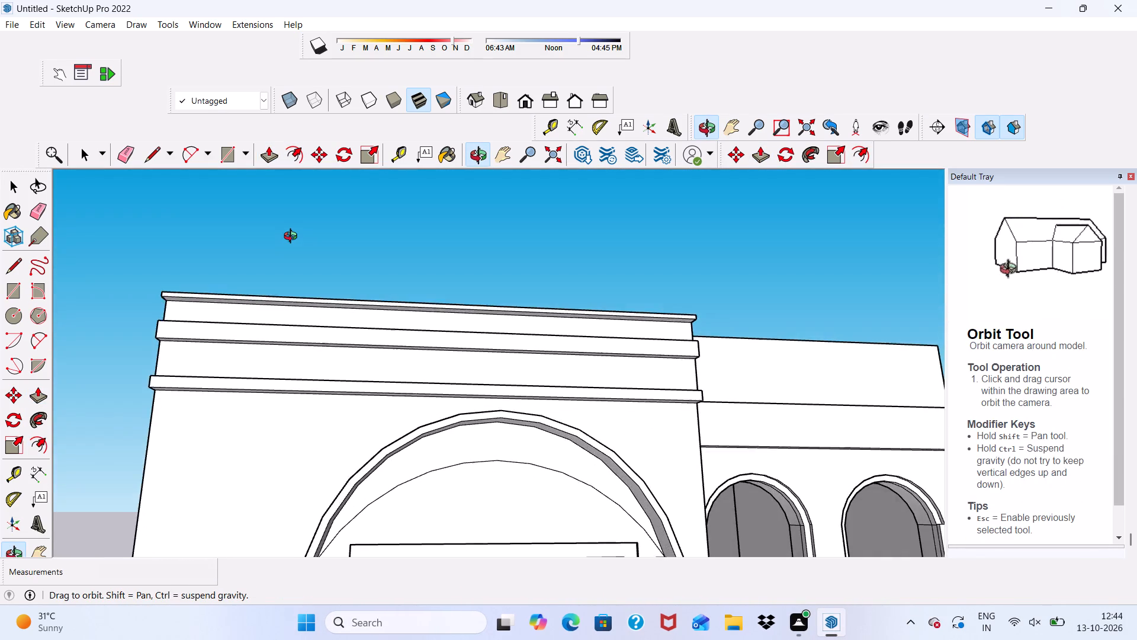
pyautogui.moveTo(293, 238); pyautogui.dragTo(181, 423, button='middle')
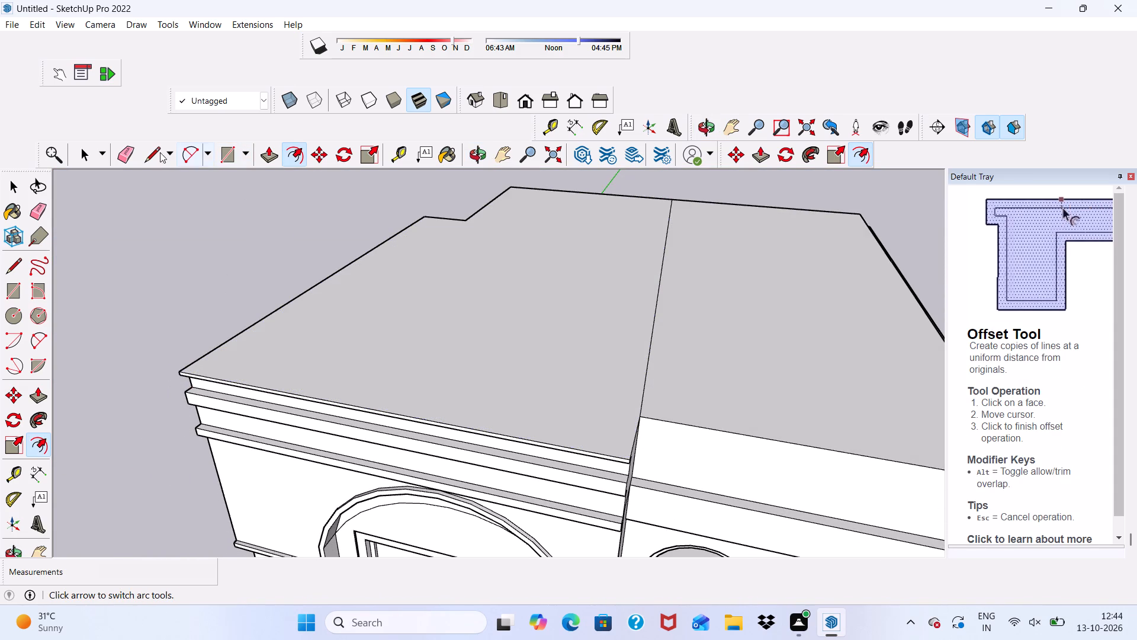
# Draw a line about 18' 9 3/4" long across the roof above the large arch, parallel to and just behind its front edge.
pyautogui.click(150, 148)
pyautogui.scroll(5, 213, 279)
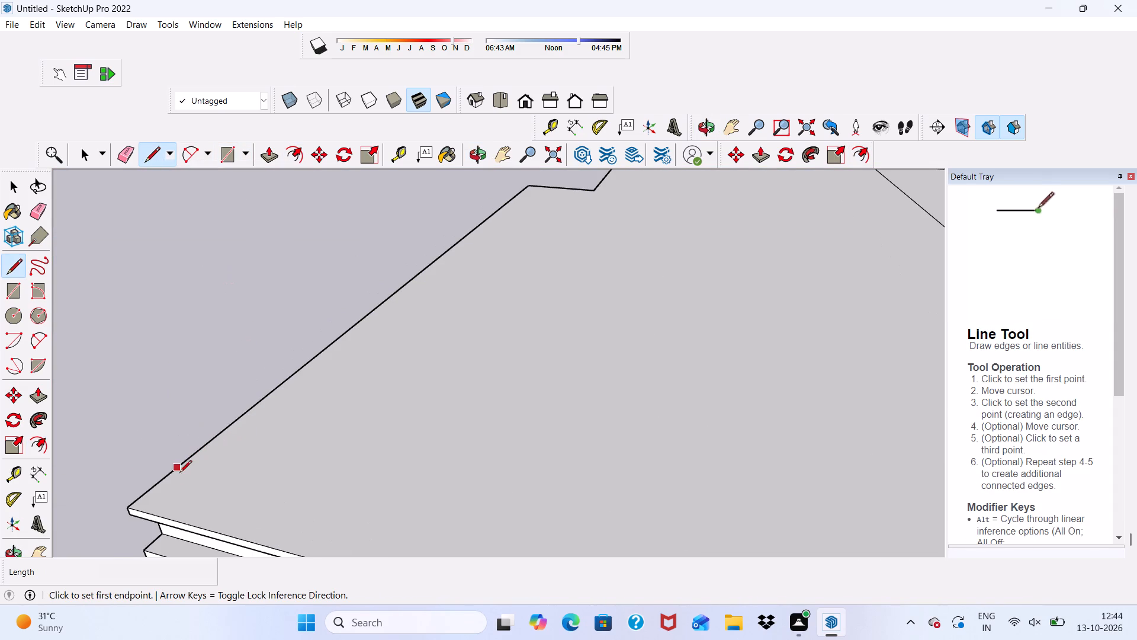
pyautogui.click(160, 481)
pyautogui.scroll(-11, 167, 431)
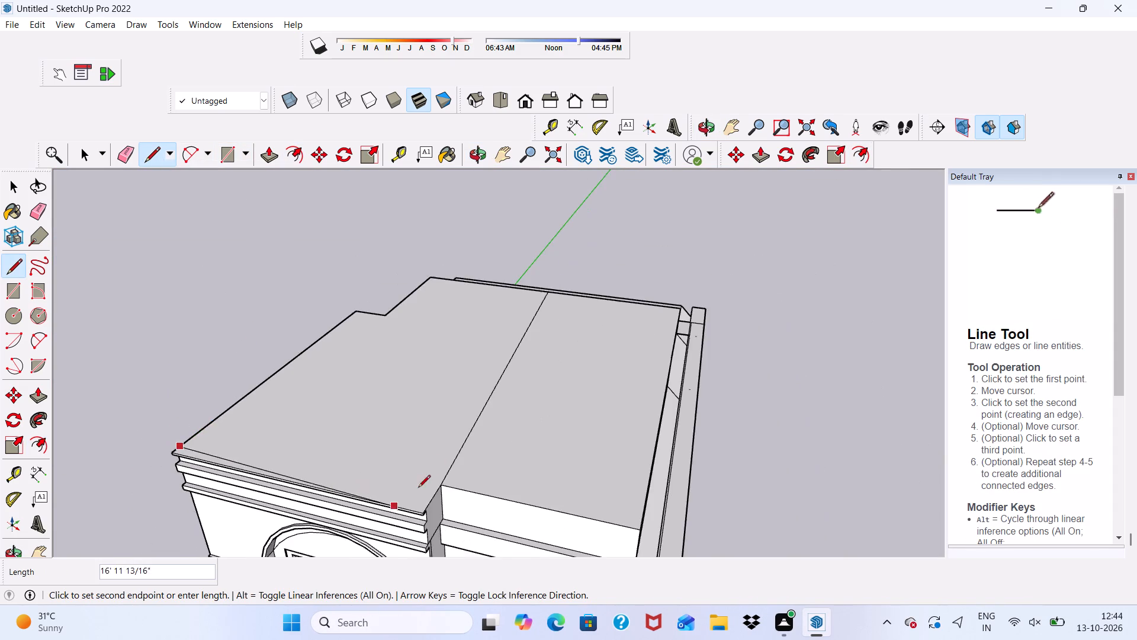
pyautogui.scroll(6, 428, 474)
pyautogui.scroll(-7, 431, 462)
pyautogui.scroll(7, 431, 511)
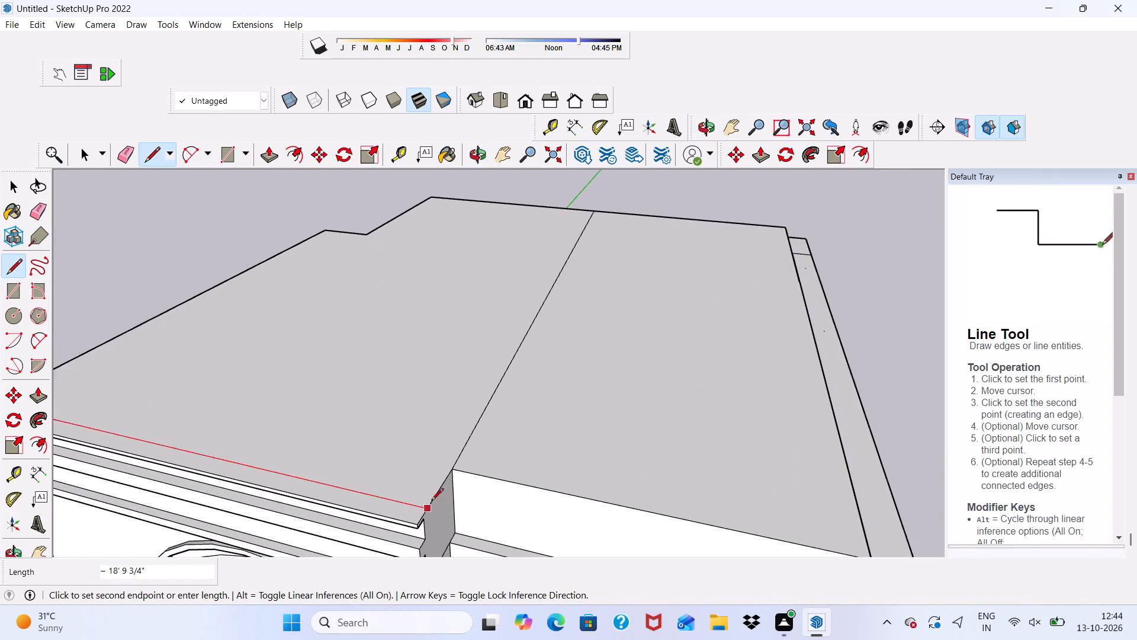
pyautogui.scroll(-1, 431, 500)
pyautogui.click(428, 511)
pyautogui.scroll(-5, 310, 497)
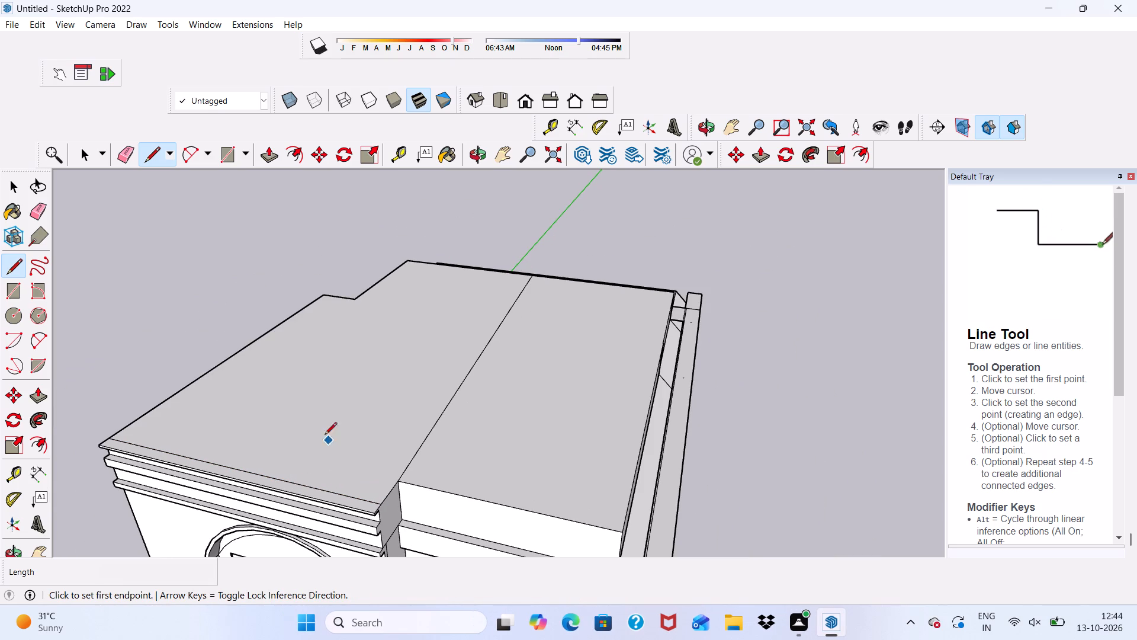
# Push/Pull the roof face behind the top band above the large arch upward by 1'.
pyautogui.click(263, 154)
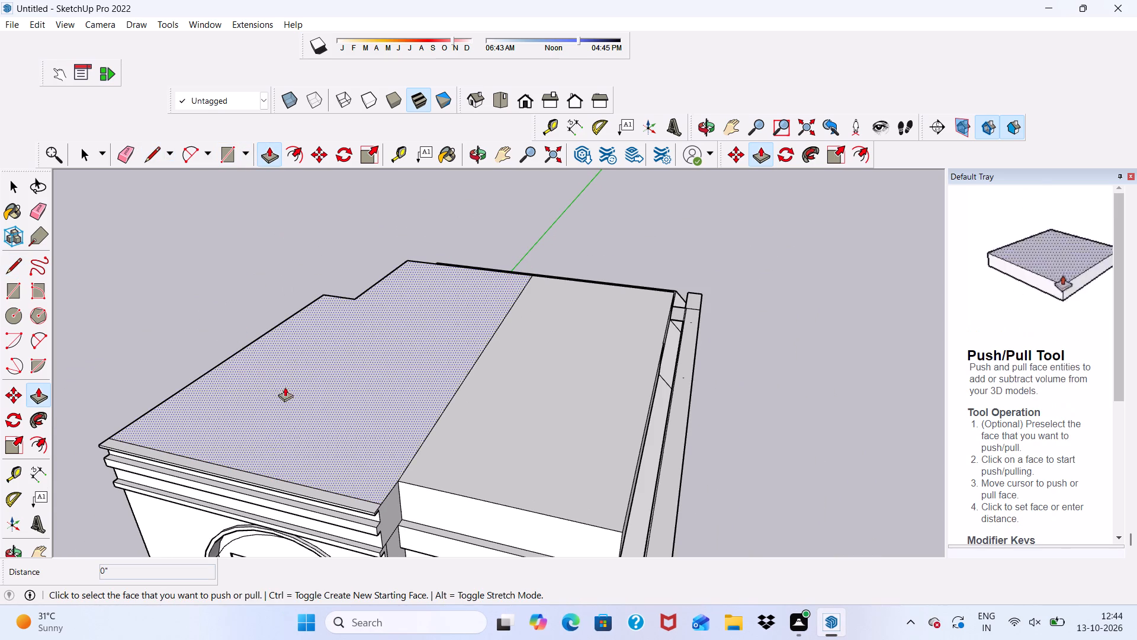
pyautogui.click(275, 447)
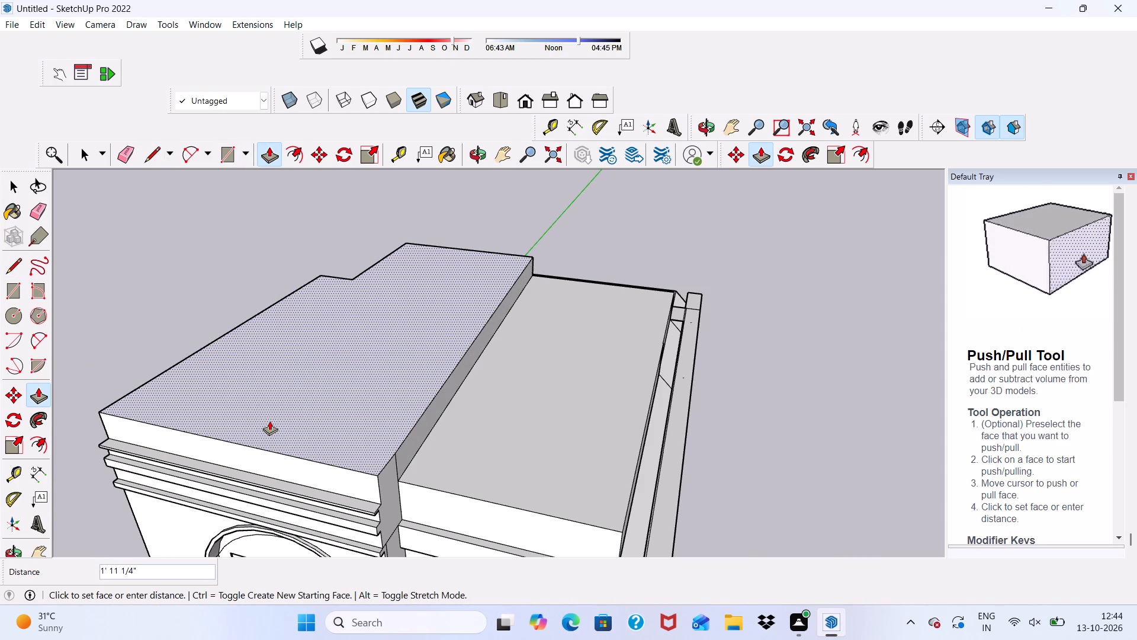
pyautogui.write("1'")
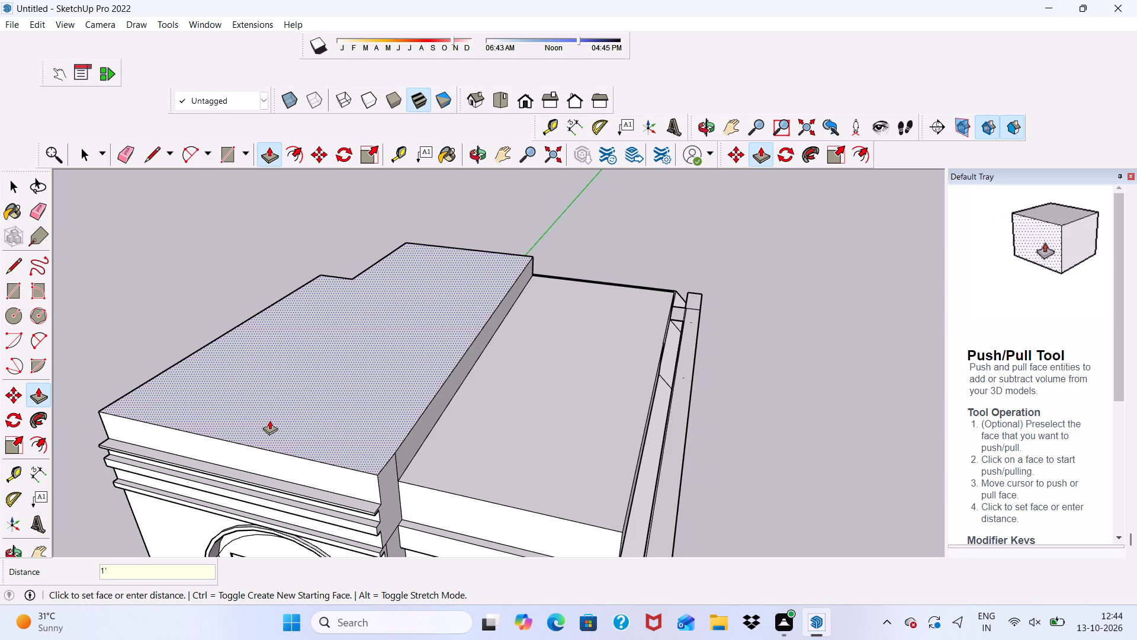
pyautogui.press('Return')
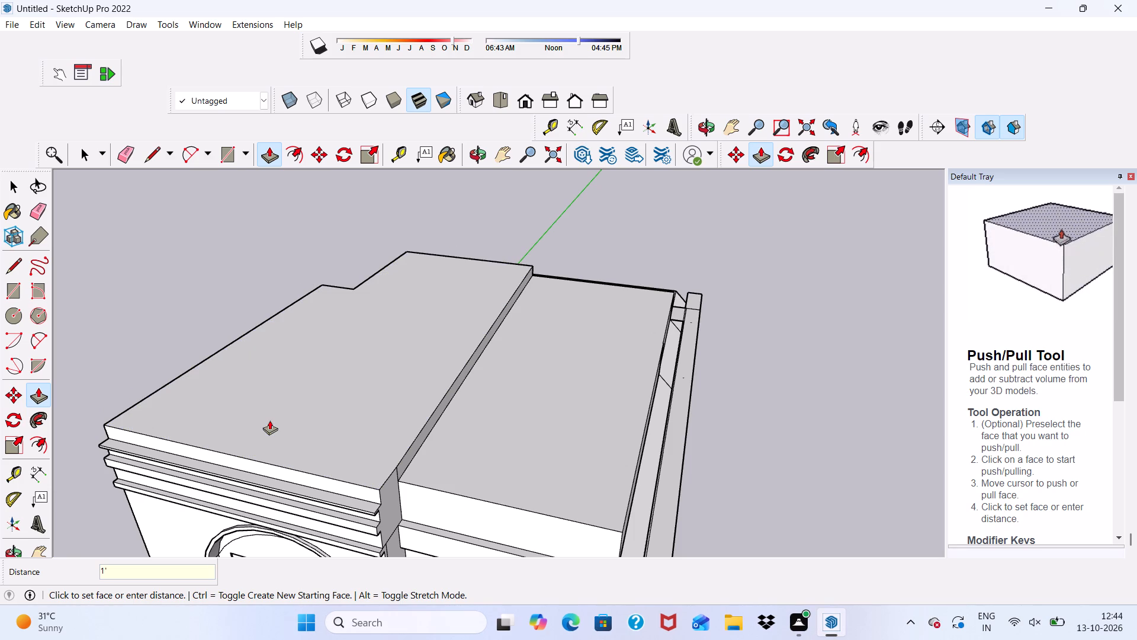
# Examine the raised roof section and the parapet bands above the large arch from the front, side and below.
pyautogui.scroll(-2, 212, 462)
pyautogui.moveTo(217, 450); pyautogui.dragTo(245, 309, button='middle')
pyautogui.scroll(-1, 217, 450)
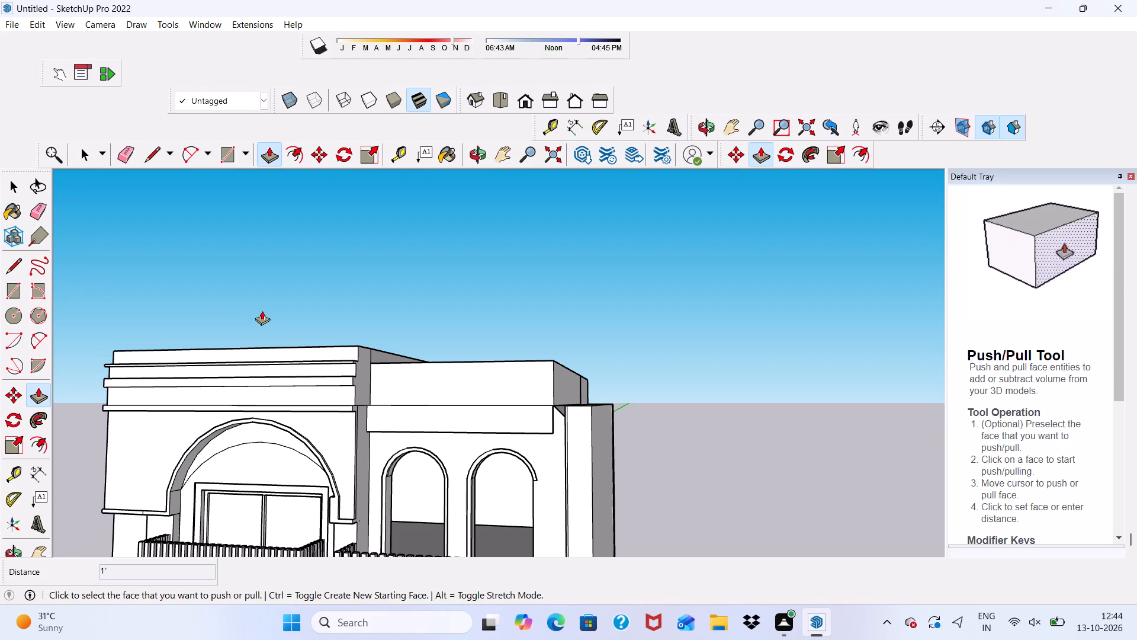
pyautogui.press('space')
pyautogui.scroll(-4, 299, 335)
pyautogui.moveTo(300, 286); pyautogui.dragTo(306, 291, button='middle')
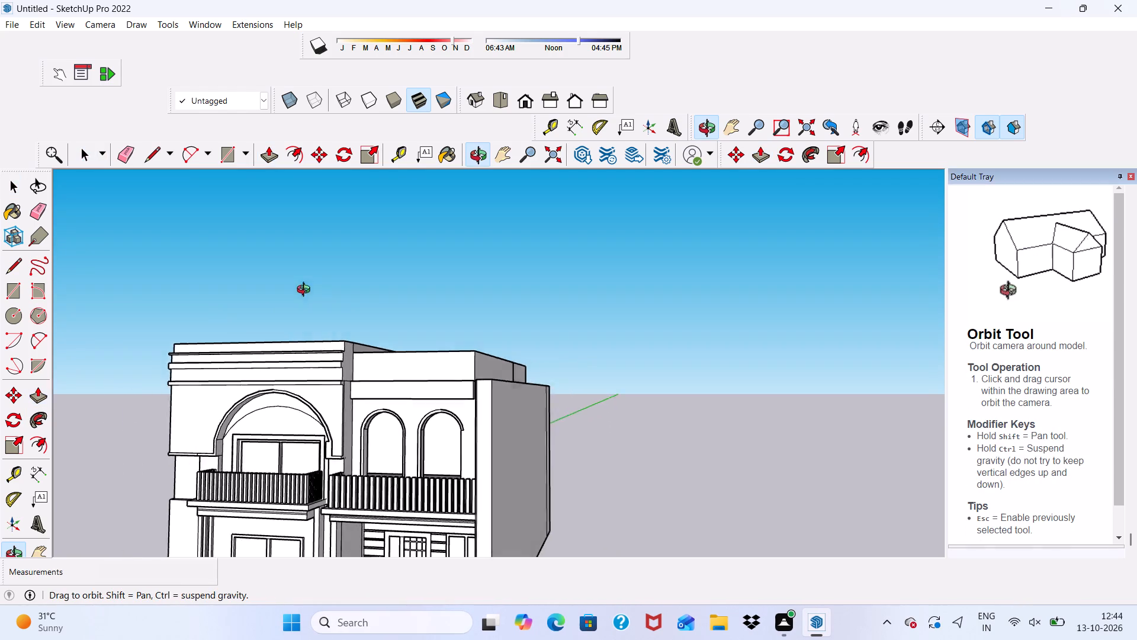
pyautogui.moveTo(306, 291); pyautogui.dragTo(213, 270, button='middle')
pyautogui.scroll(6, 237, 306)
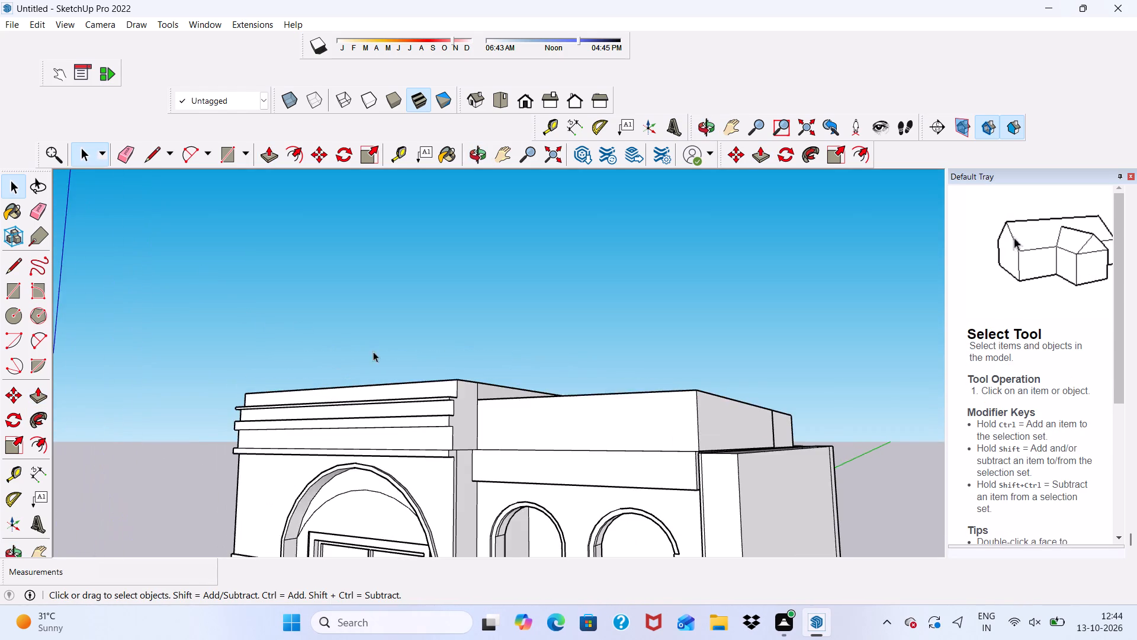
pyautogui.scroll(7, 406, 391)
pyautogui.scroll(-5, 384, 374)
pyautogui.moveTo(373, 366); pyautogui.dragTo(444, 340, button='middle')
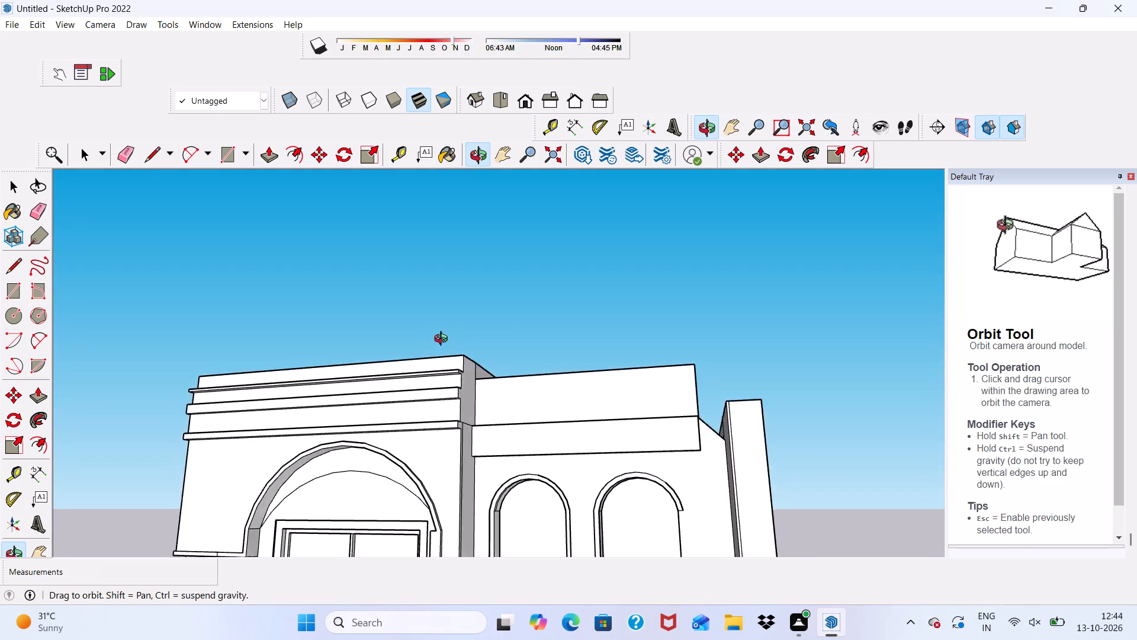
pyautogui.moveTo(444, 340); pyautogui.dragTo(506, 337, button='middle')
pyautogui.scroll(-6, 516, 327)
pyautogui.scroll(6, 446, 388)
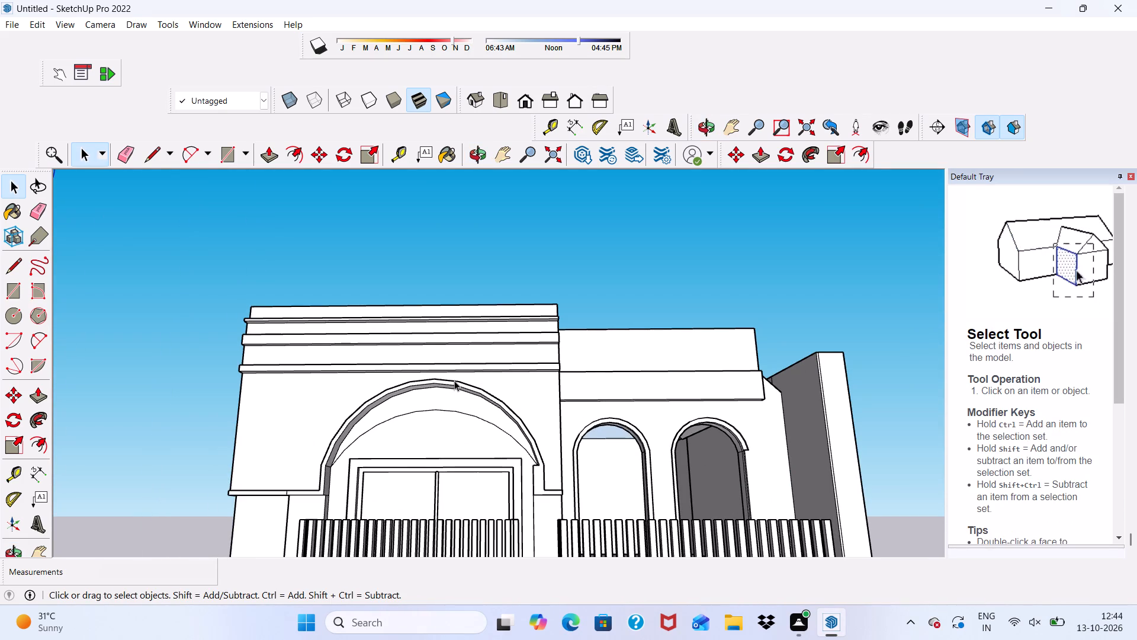
pyautogui.scroll(-3, 462, 385)
pyautogui.moveTo(478, 396); pyautogui.dragTo(461, 422, button='middle')
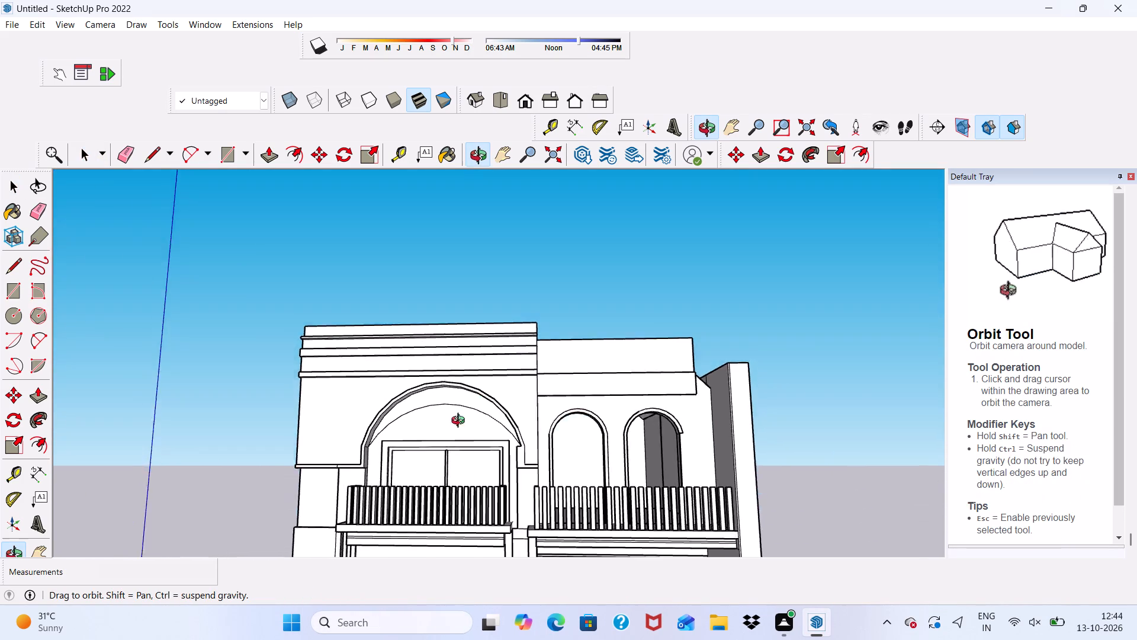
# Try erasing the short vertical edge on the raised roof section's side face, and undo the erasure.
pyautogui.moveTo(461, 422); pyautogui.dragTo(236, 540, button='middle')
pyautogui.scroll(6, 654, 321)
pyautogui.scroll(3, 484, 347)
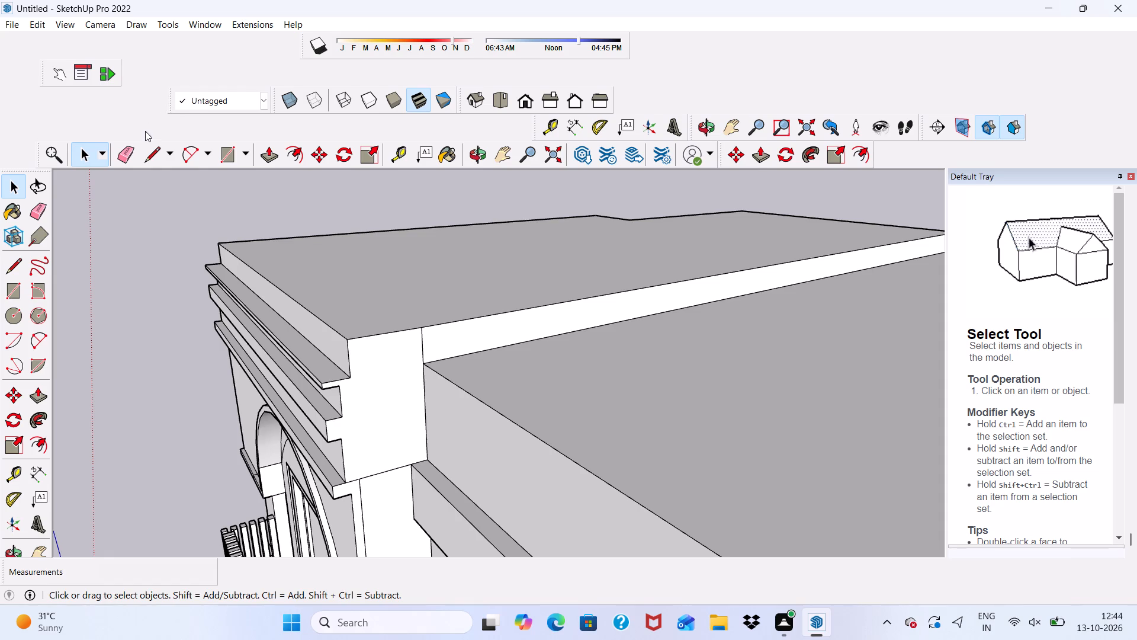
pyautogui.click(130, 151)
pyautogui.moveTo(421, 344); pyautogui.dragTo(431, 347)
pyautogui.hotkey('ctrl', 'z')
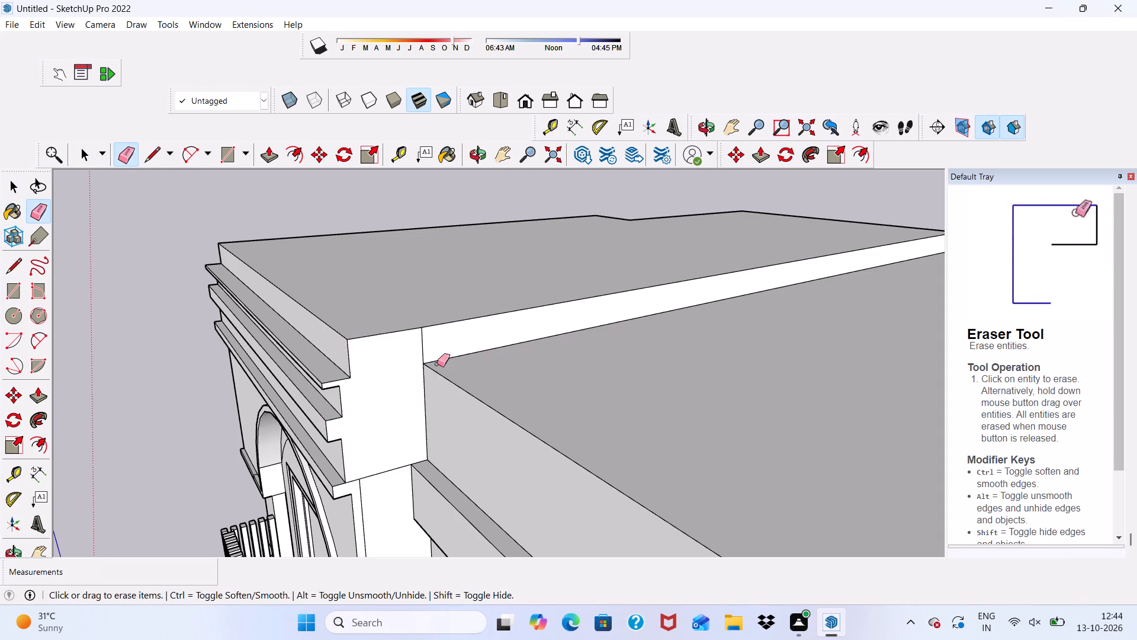
# Examine the parapet's side face and its projecting bands above the large arch from the side and front.
pyautogui.scroll(-3, 470, 393)
pyautogui.scroll(1, 503, 341)
pyautogui.press('space')
pyautogui.scroll(3, 541, 334)
pyautogui.scroll(-6, 513, 332)
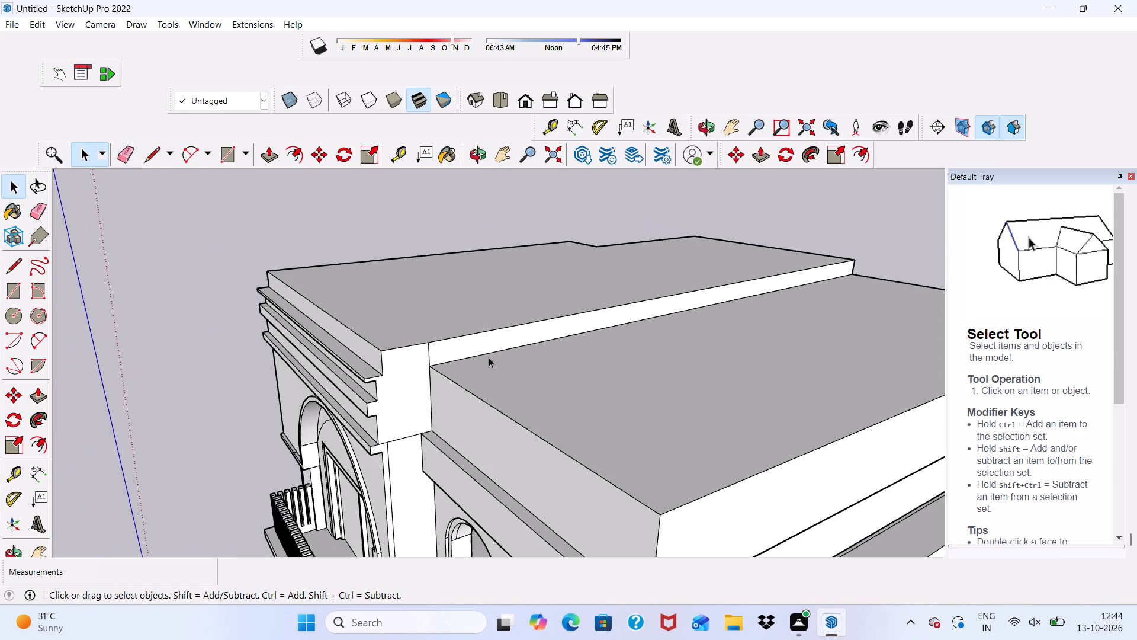
pyautogui.moveTo(451, 351); pyautogui.dragTo(680, 245, button='middle')
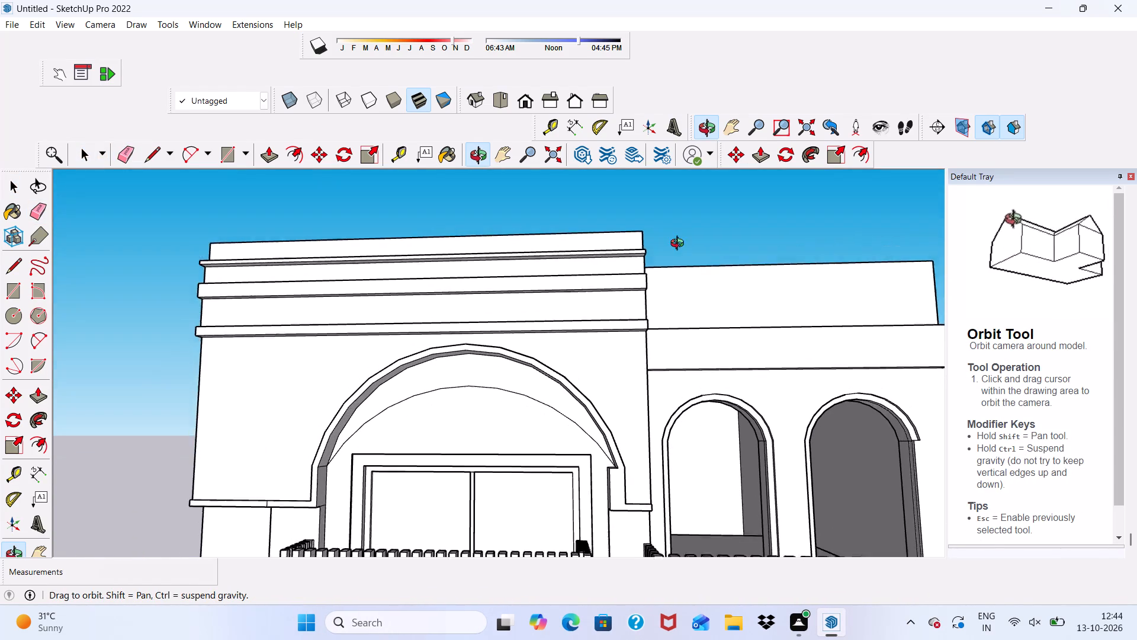
pyautogui.moveTo(680, 245); pyautogui.dragTo(680, 249, button='middle')
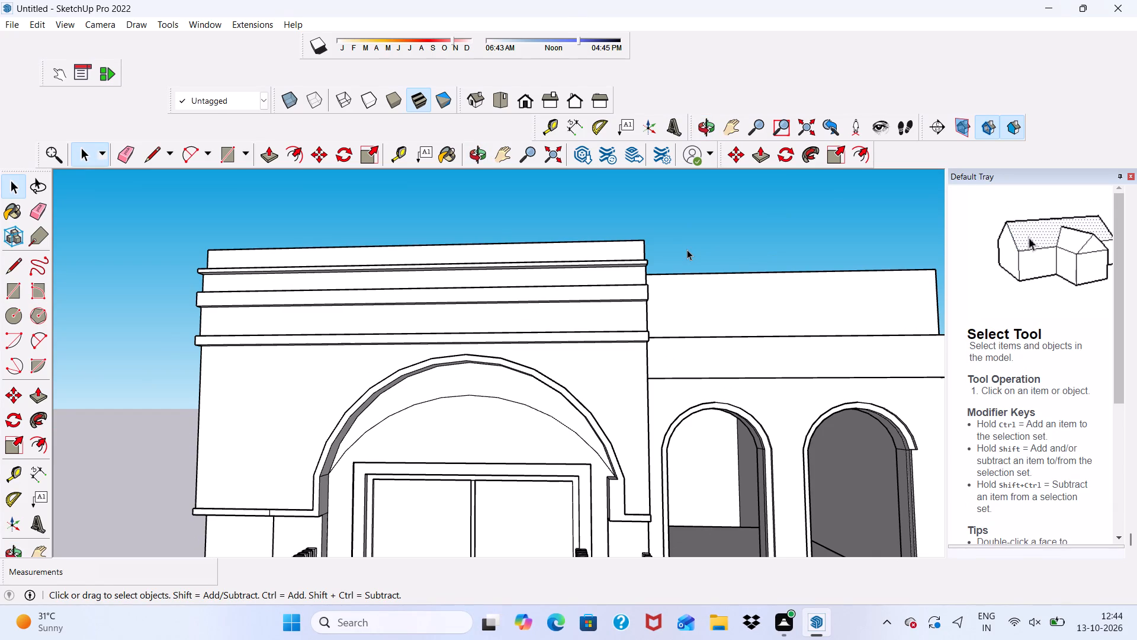
pyautogui.scroll(-5, 698, 294)
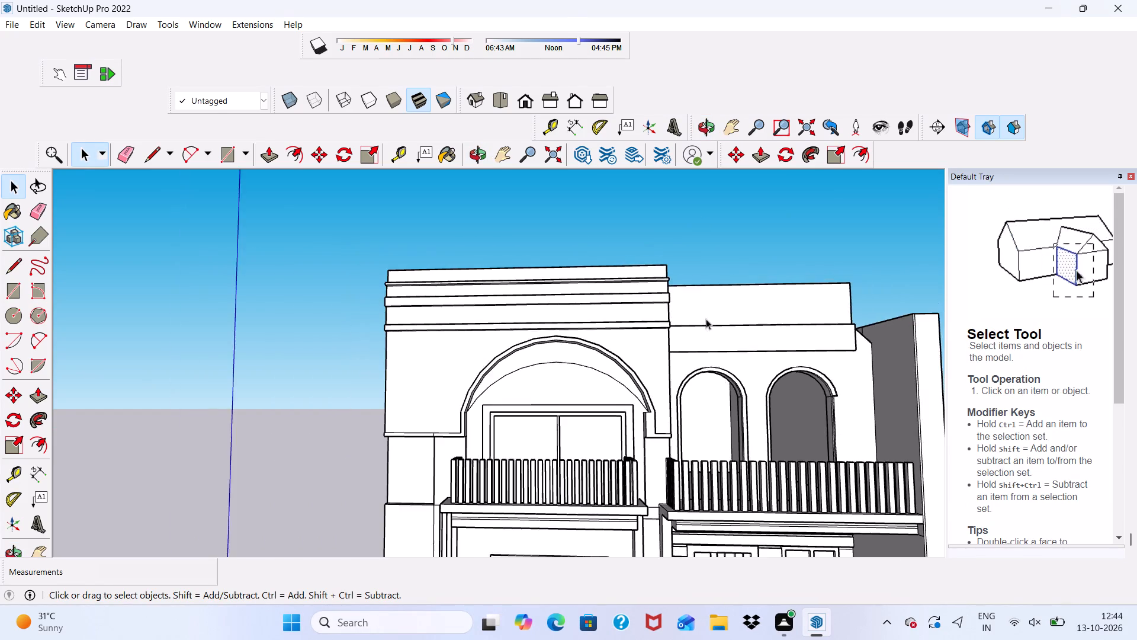
# Erase the vertical edge separating the lowest band's end from the side wall beside the large arch.
pyautogui.moveTo(694, 321); pyautogui.dragTo(518, 345, button='middle')
pyautogui.scroll(7, 672, 328)
pyautogui.scroll(5, 587, 379)
pyautogui.scroll(-1, 600, 358)
pyautogui.moveTo(600, 358); pyautogui.dragTo(595, 377, button='middle')
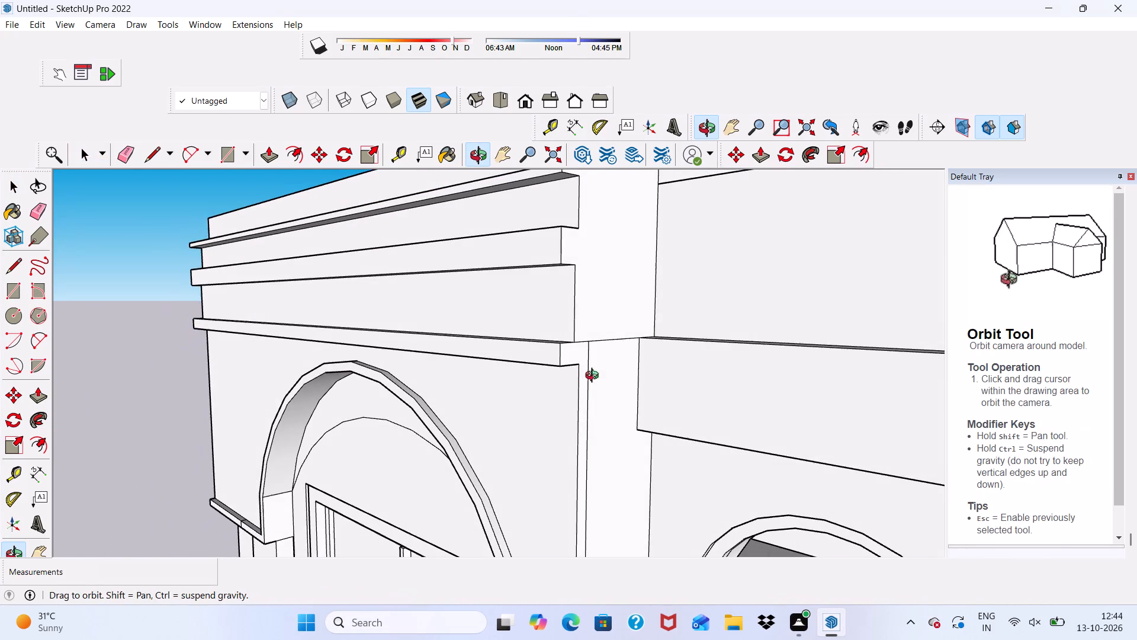
pyautogui.moveTo(595, 377); pyautogui.dragTo(594, 377, button='middle')
pyautogui.click(144, 152)
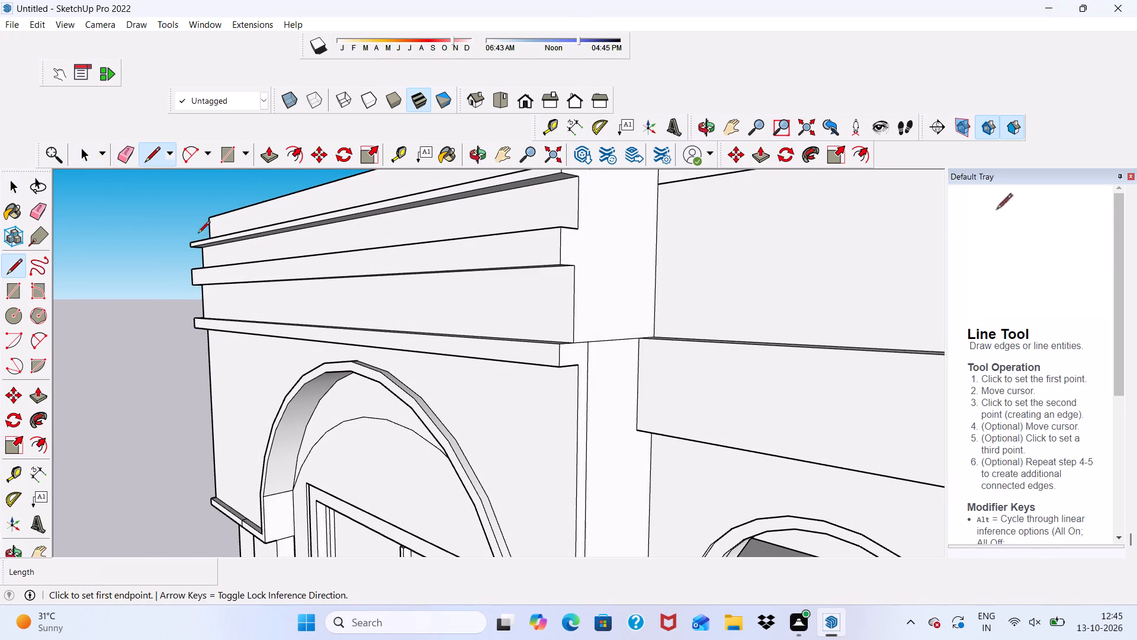
pyautogui.scroll(3, 457, 300)
pyautogui.moveTo(121, 159); pyautogui.dragTo(128, 161)
pyautogui.moveTo(645, 385); pyautogui.dragTo(633, 385)
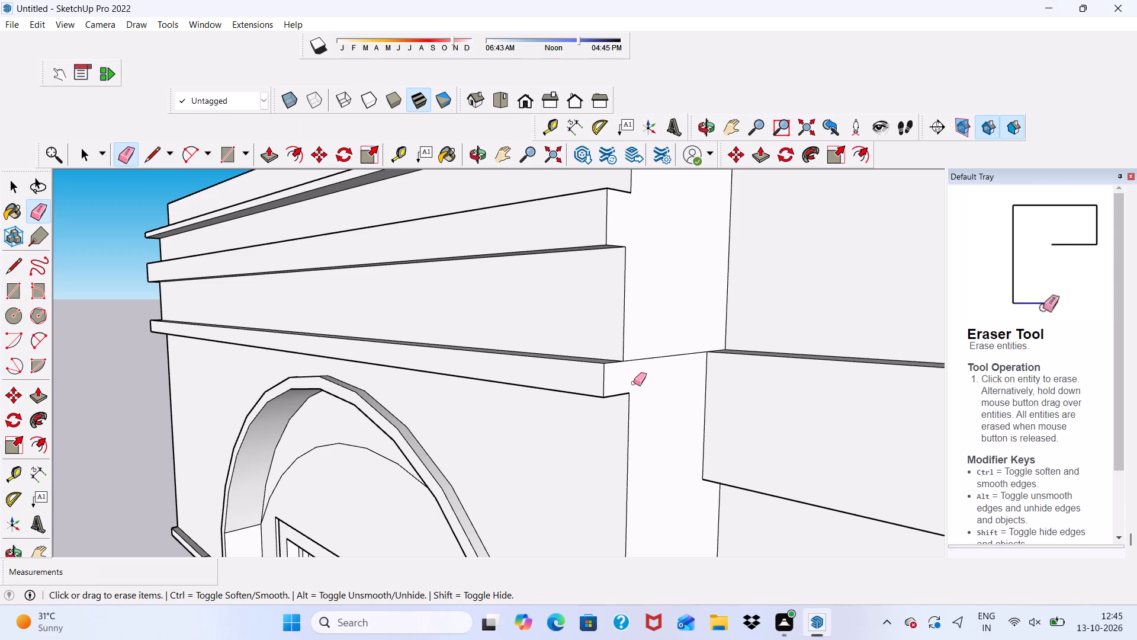
pyautogui.press('space')
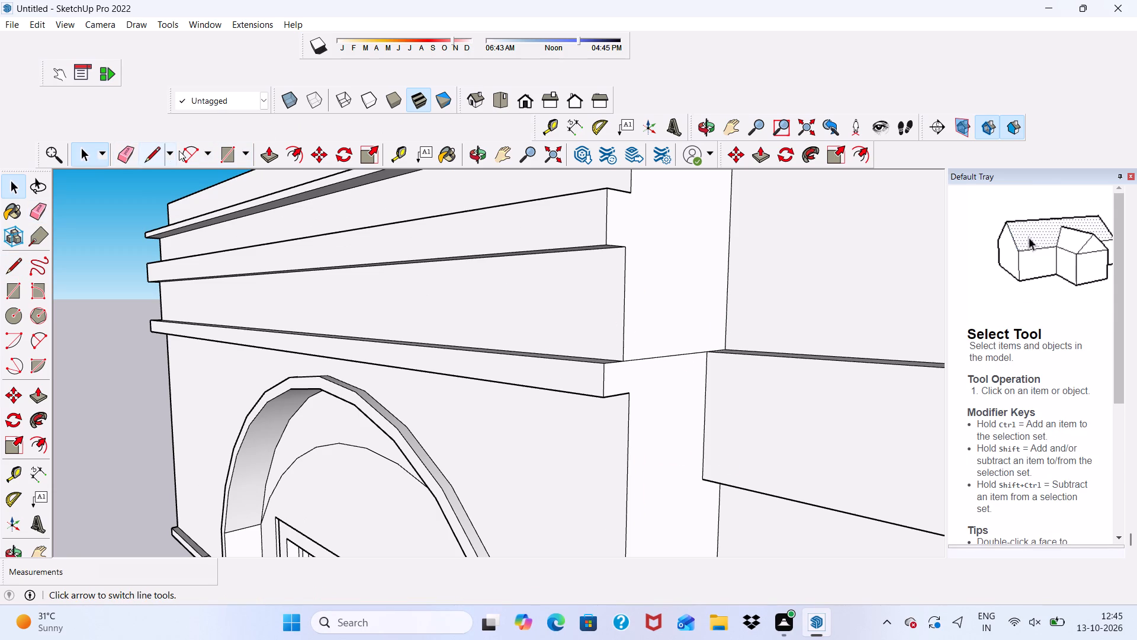
# Draw a rectangle about 2' 2 11/16" by 4 1/2" across the side wall, continuing the lowest band's end to the inner corner.
pyautogui.click(235, 148)
pyautogui.scroll(5, 593, 357)
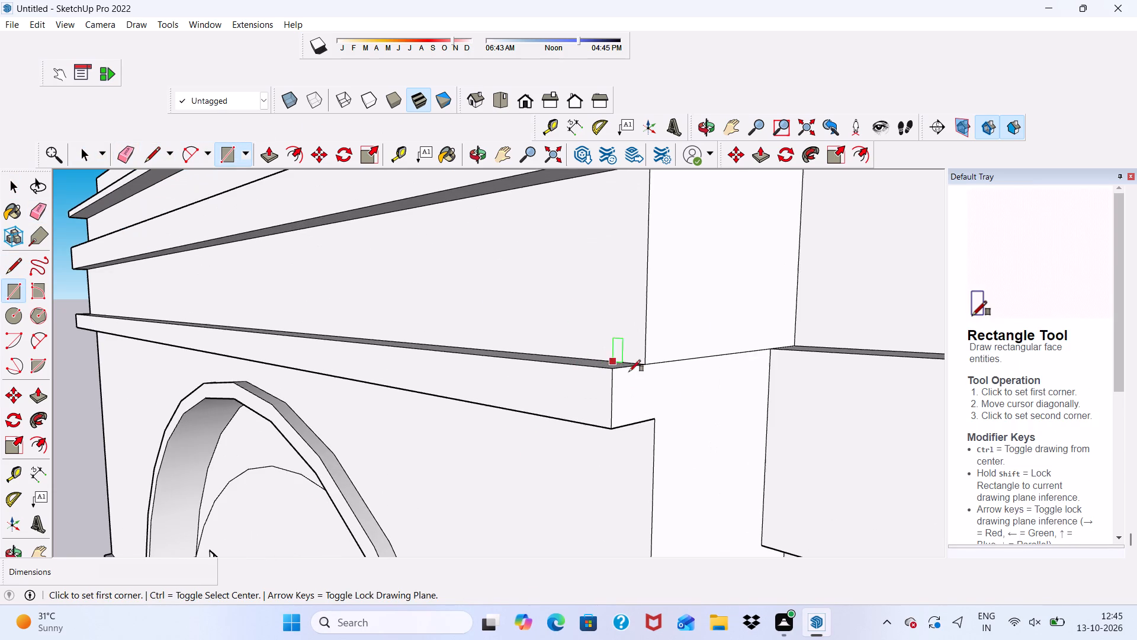
pyautogui.press('space')
pyautogui.click(677, 390)
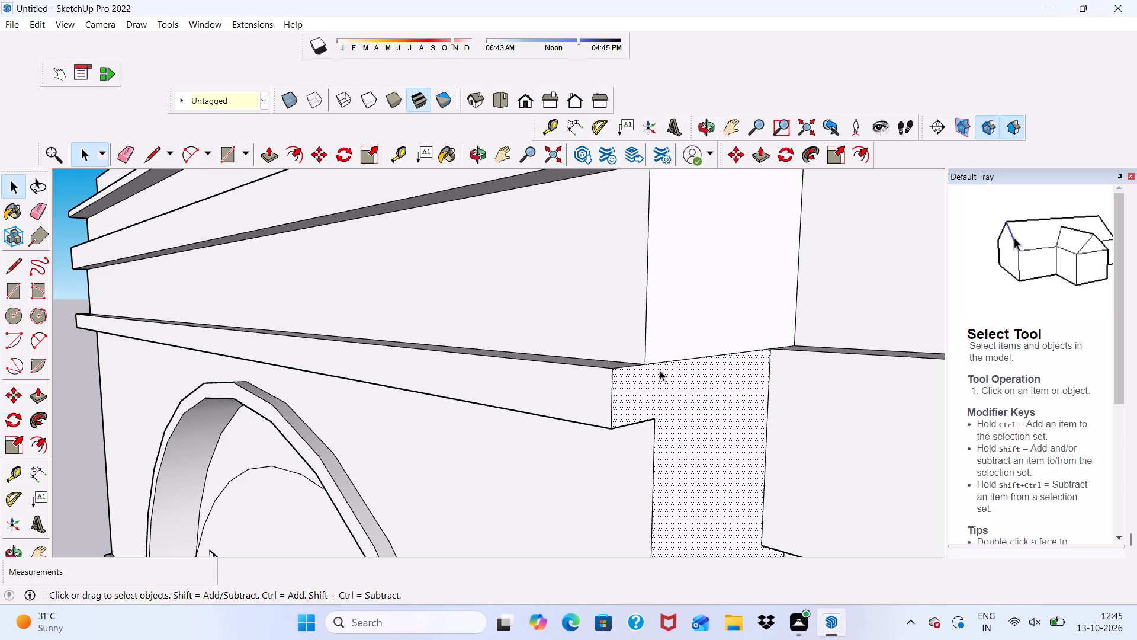
pyautogui.click(219, 158)
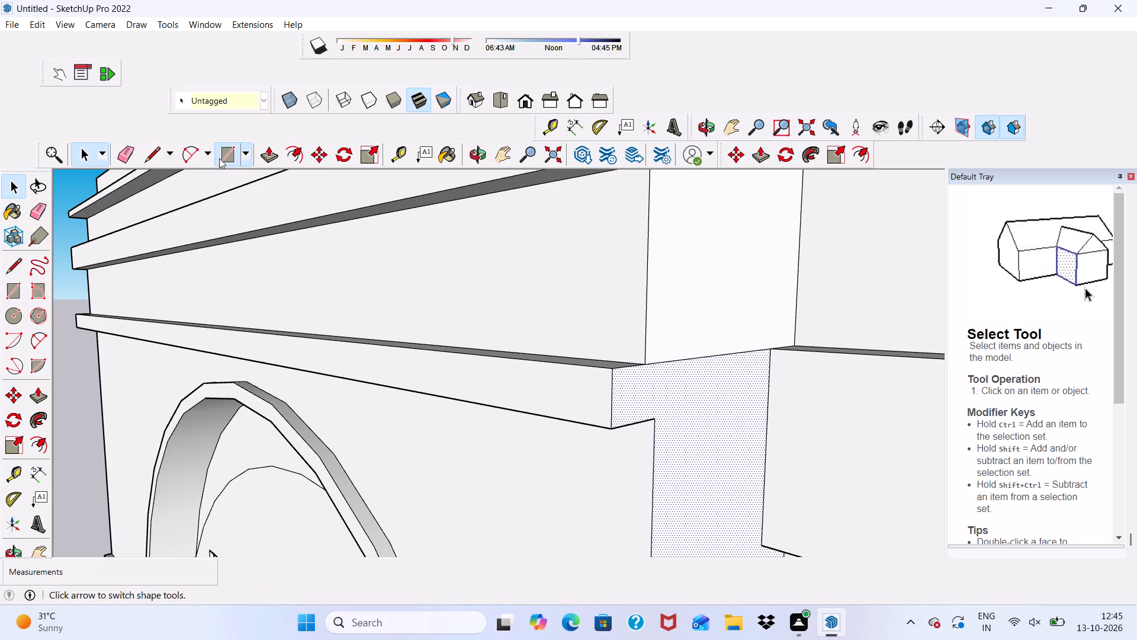
pyautogui.scroll(3, 627, 421)
pyautogui.click(609, 358)
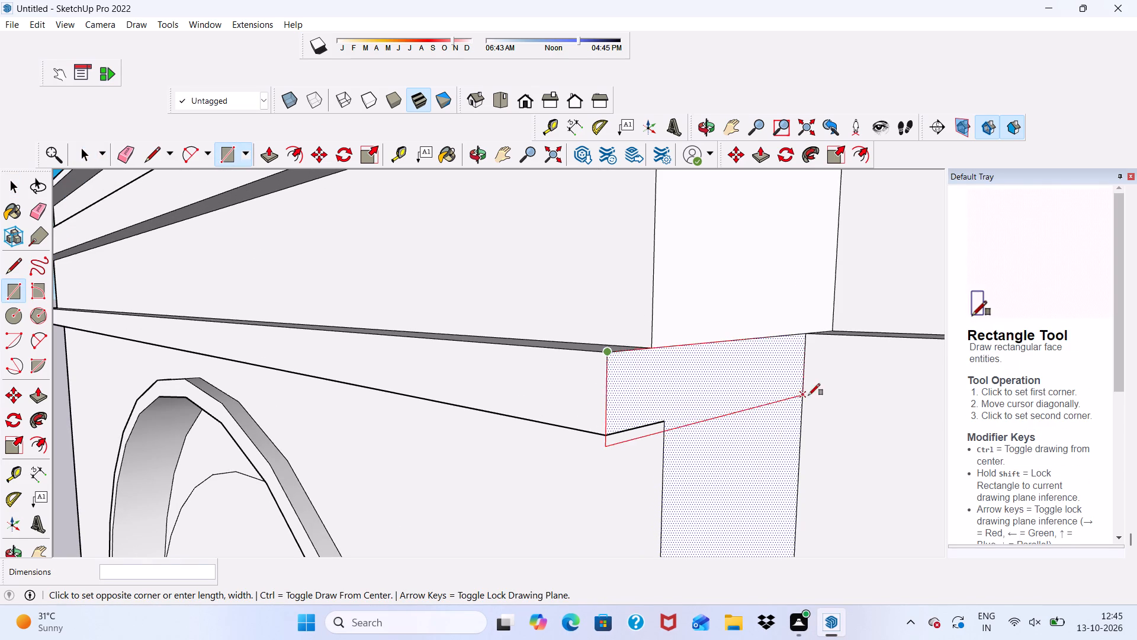
pyautogui.scroll(3, 820, 386)
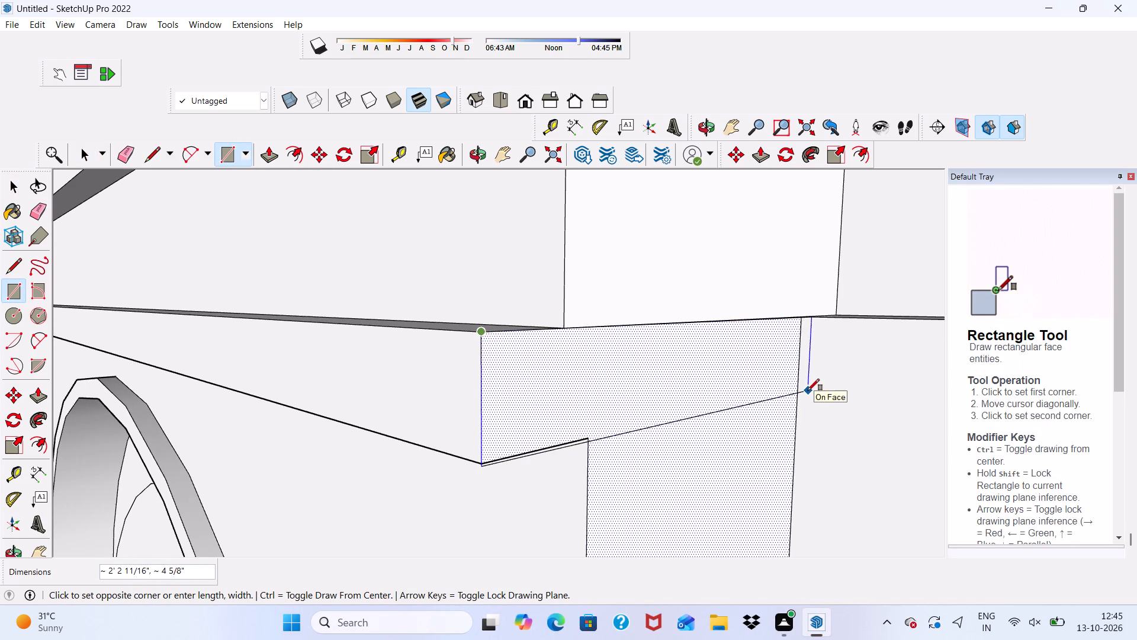
pyautogui.scroll(4, 808, 388)
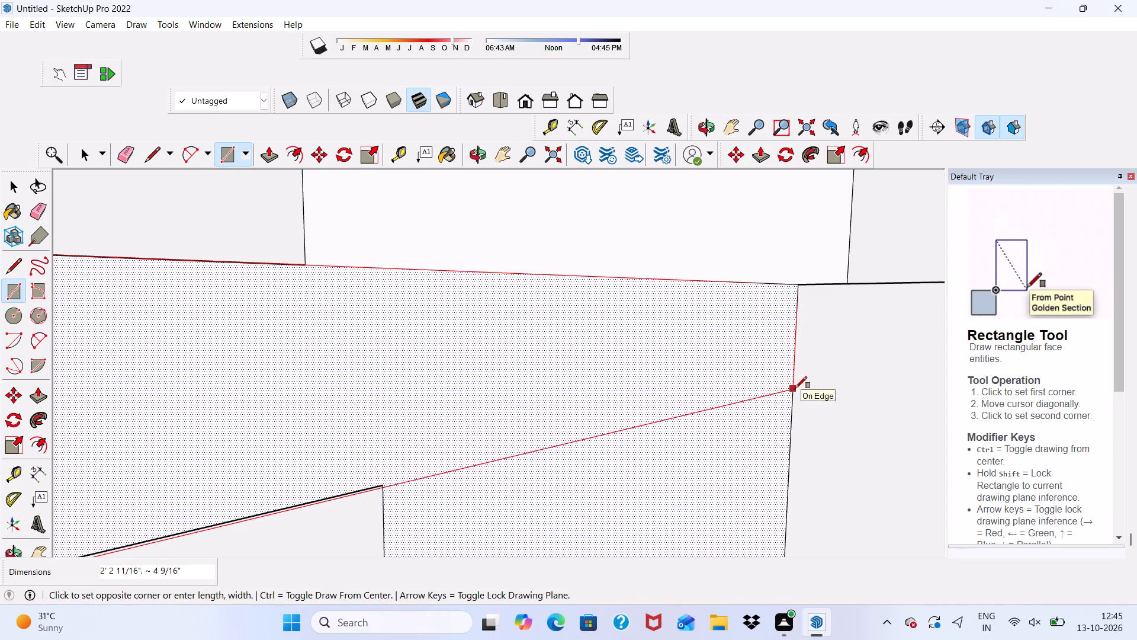
pyautogui.click(795, 388)
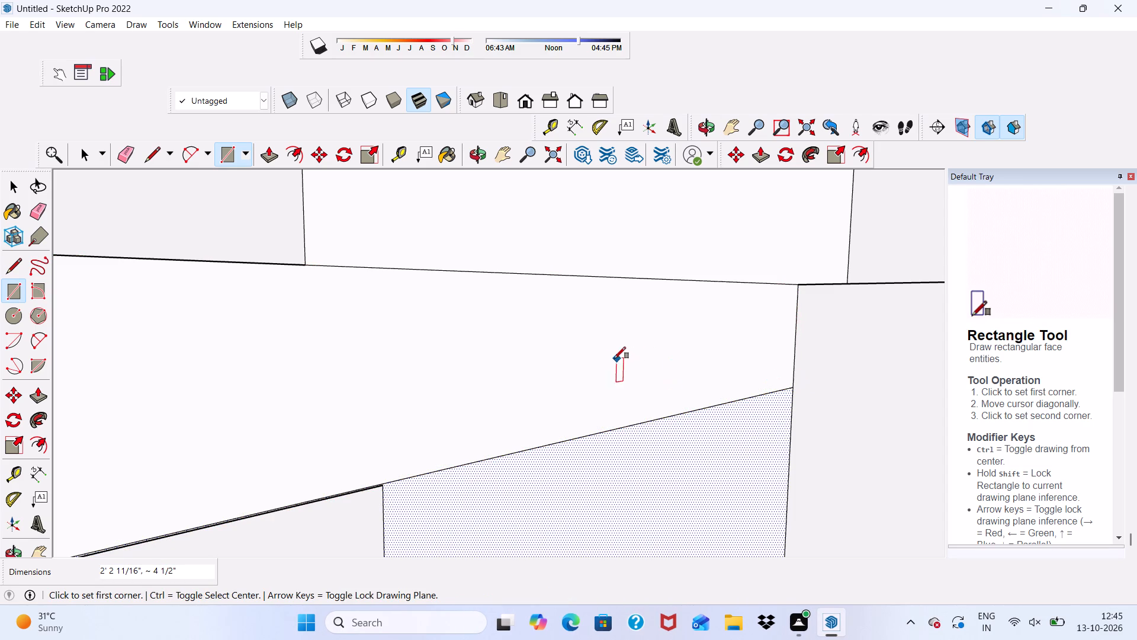
pyautogui.click(610, 359)
pyautogui.click(606, 357)
pyautogui.press('space')
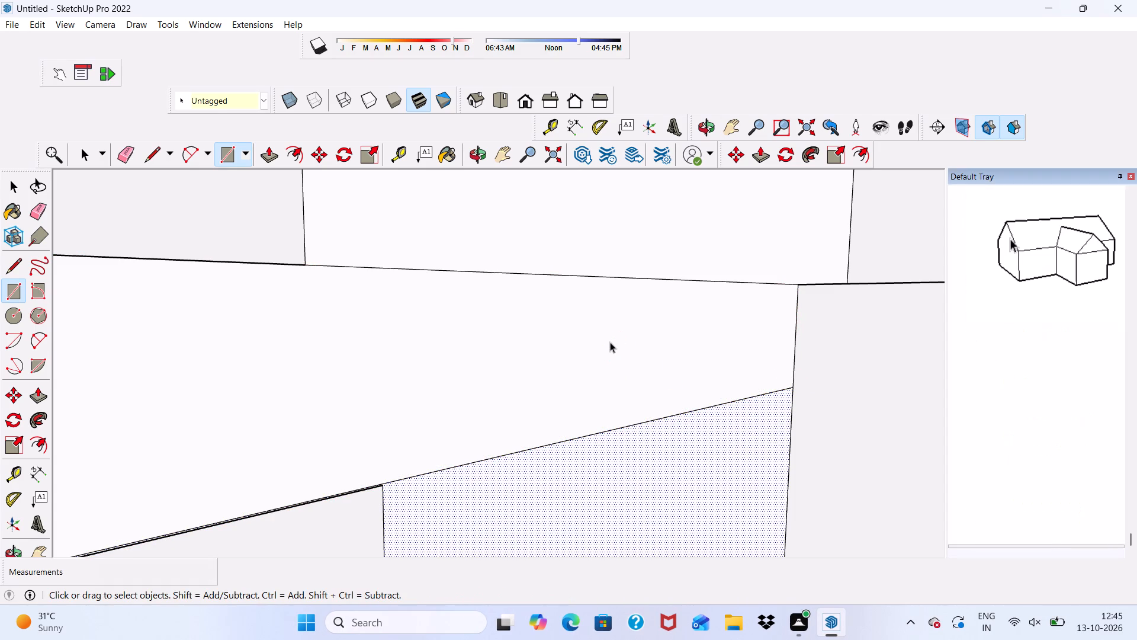
# Push/Pull the rectangle at the lowest band's end outward from the side wall by about 1 11/16".
pyautogui.click(607, 341)
pyautogui.click(272, 148)
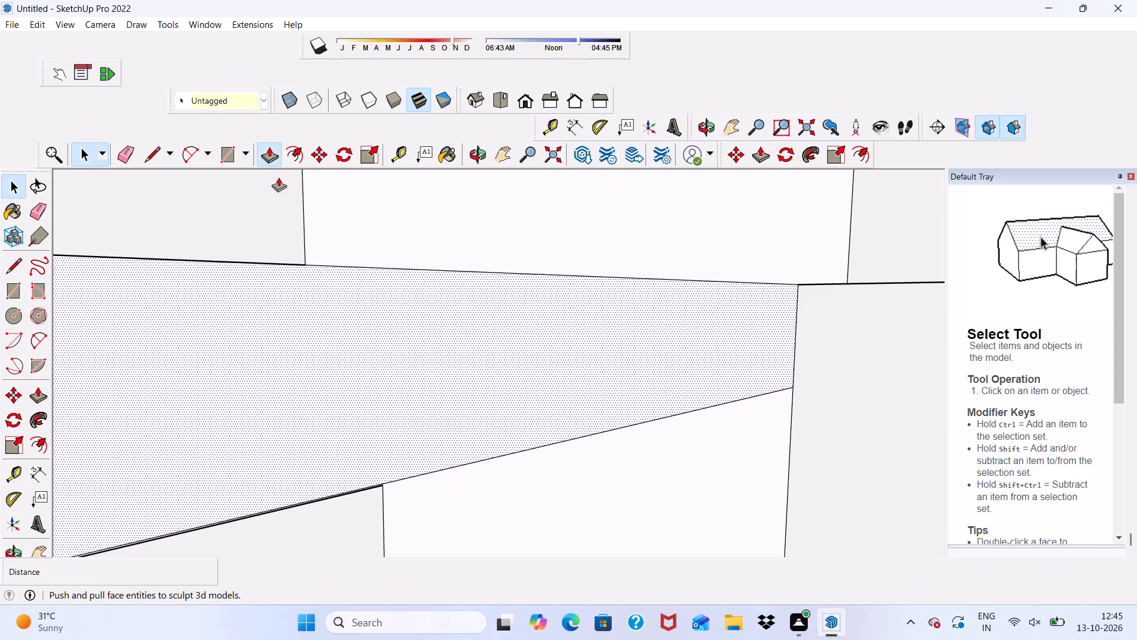
pyautogui.click(374, 346)
pyautogui.scroll(-7, 495, 380)
pyautogui.moveTo(531, 408); pyautogui.dragTo(544, 469, button='middle')
pyautogui.click(516, 405)
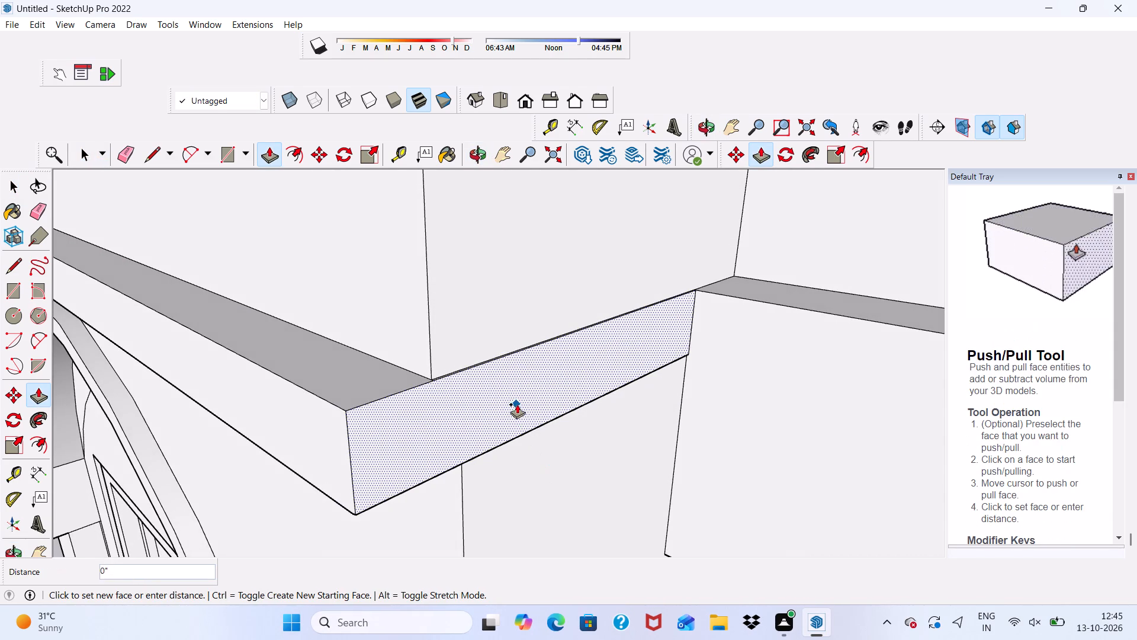
pyautogui.click(544, 413)
# Erase the leftover seam edges on the top face of the lowest band's extended corner.
pyautogui.scroll(-2, 540, 410)
pyautogui.moveTo(547, 420); pyautogui.dragTo(660, 414, button='middle')
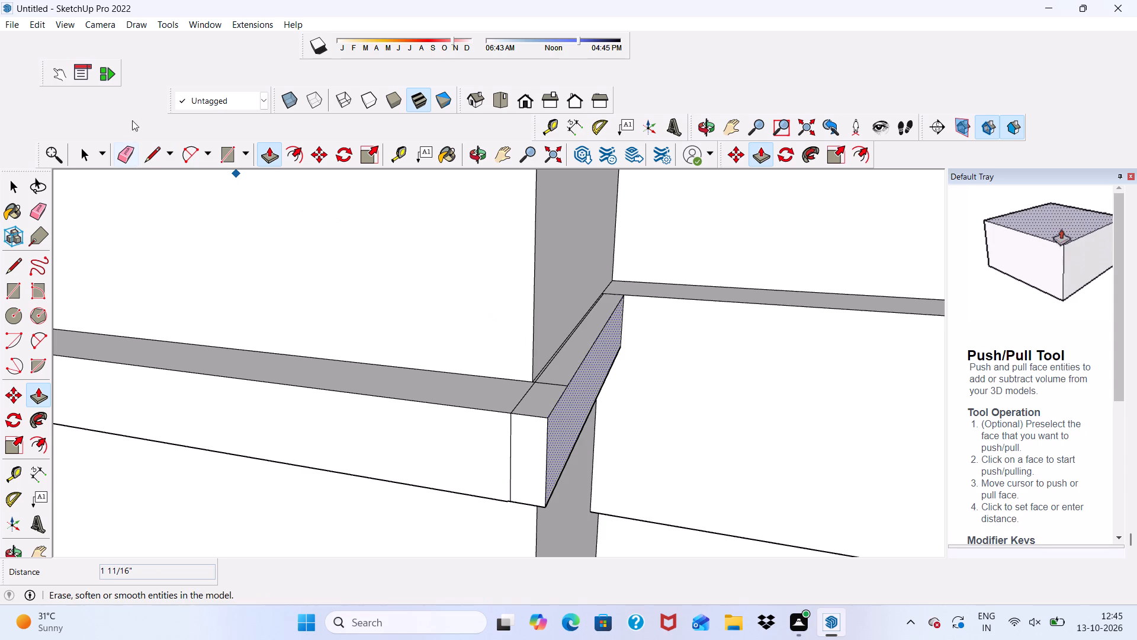
pyautogui.click(120, 148)
pyautogui.scroll(12, 579, 348)
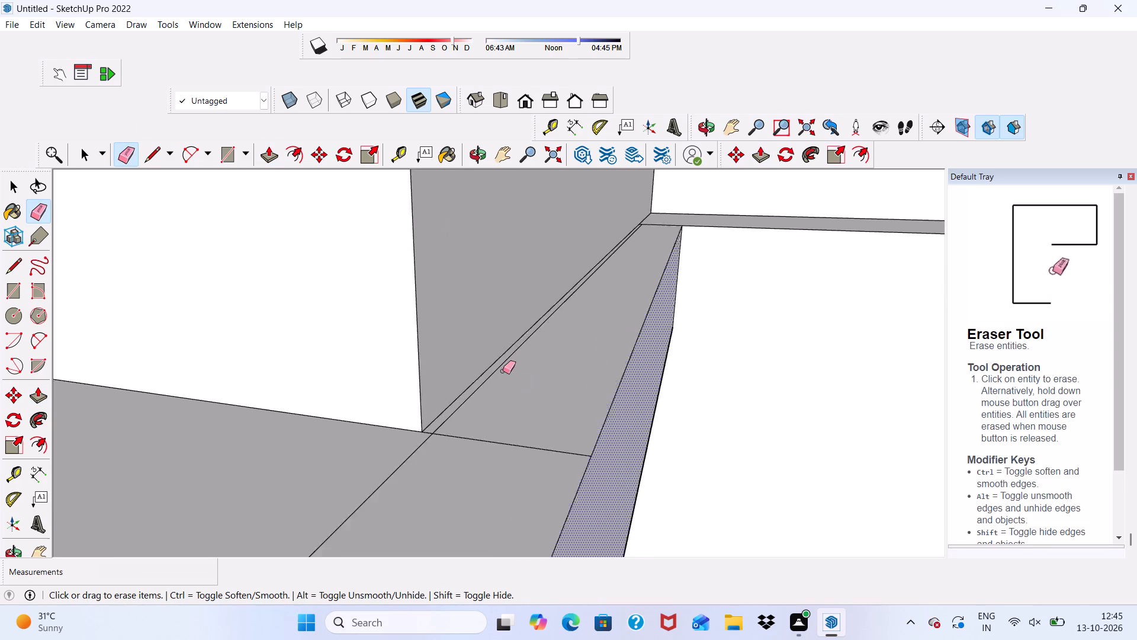
pyautogui.scroll(10, 503, 371)
pyautogui.click(503, 363)
pyautogui.scroll(-6, 512, 352)
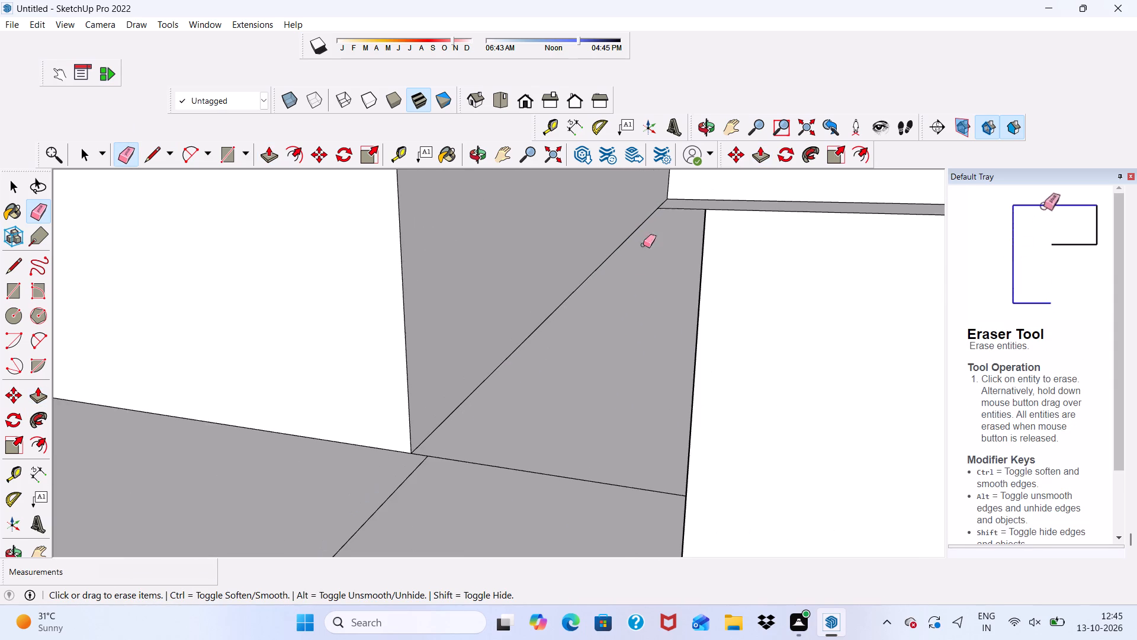
pyautogui.scroll(-4, 660, 213)
pyautogui.scroll(1, 600, 406)
pyautogui.moveTo(612, 319); pyautogui.dragTo(605, 334)
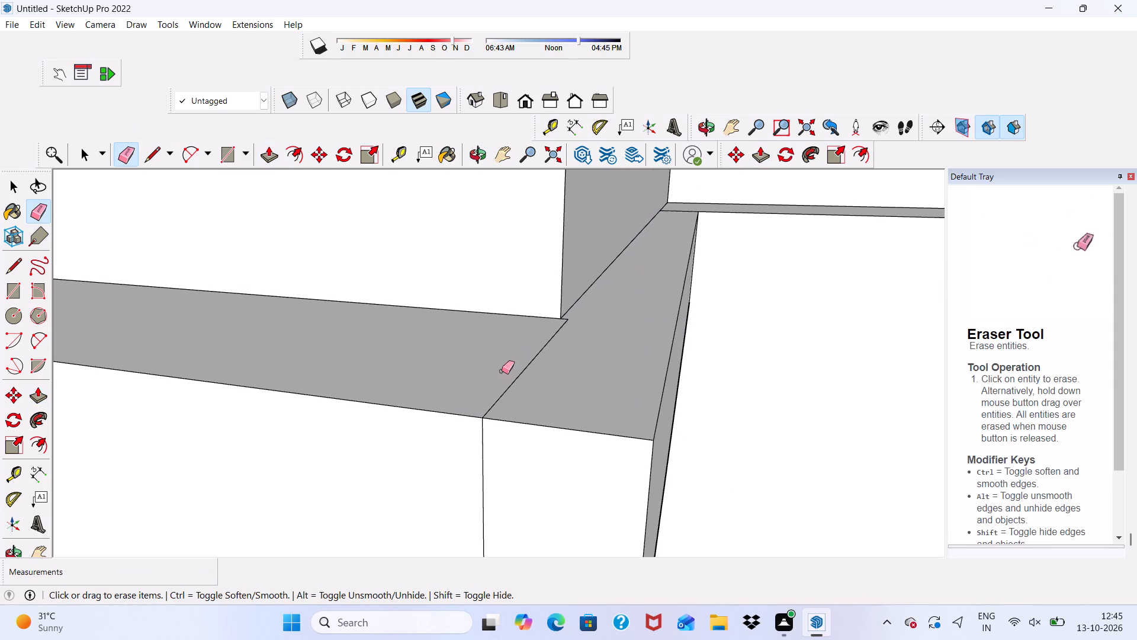
pyautogui.moveTo(513, 368); pyautogui.dragTo(544, 373)
pyautogui.scroll(10, 571, 328)
pyautogui.click(566, 313)
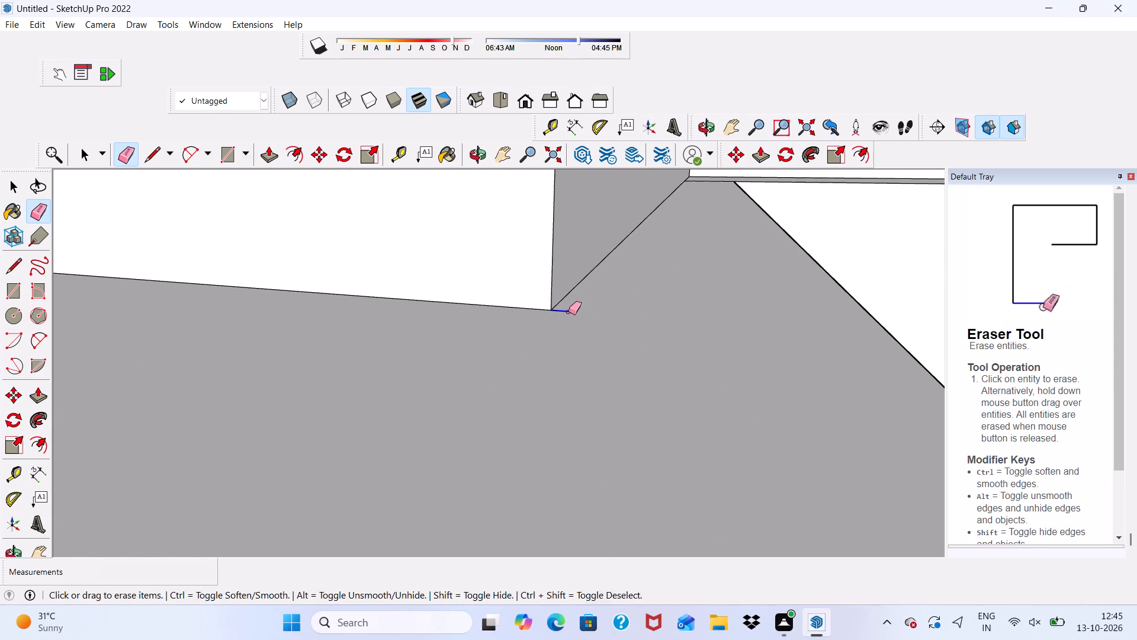
# Erase the remaining seam edges on the top face of the lowest band's extended corner, up to the inner wall corner.
pyautogui.scroll(-13, 570, 312)
pyautogui.scroll(2, 586, 458)
pyautogui.moveTo(583, 430); pyautogui.dragTo(553, 450)
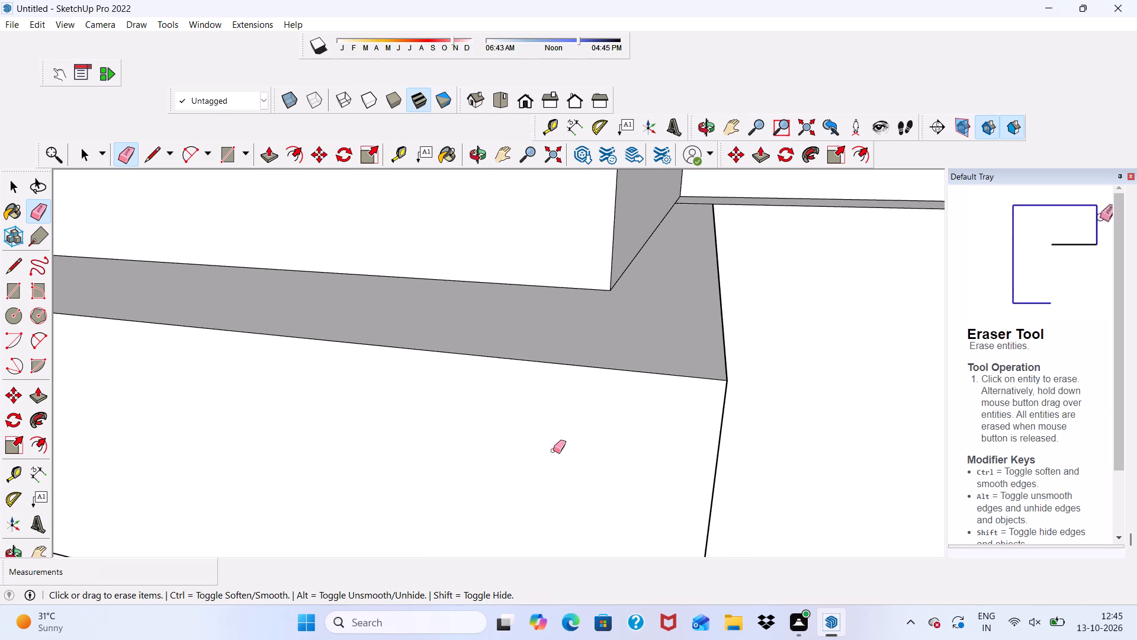
pyautogui.scroll(-9, 555, 460)
pyautogui.moveTo(717, 407); pyautogui.dragTo(693, 395, button='middle')
pyautogui.scroll(4, 770, 345)
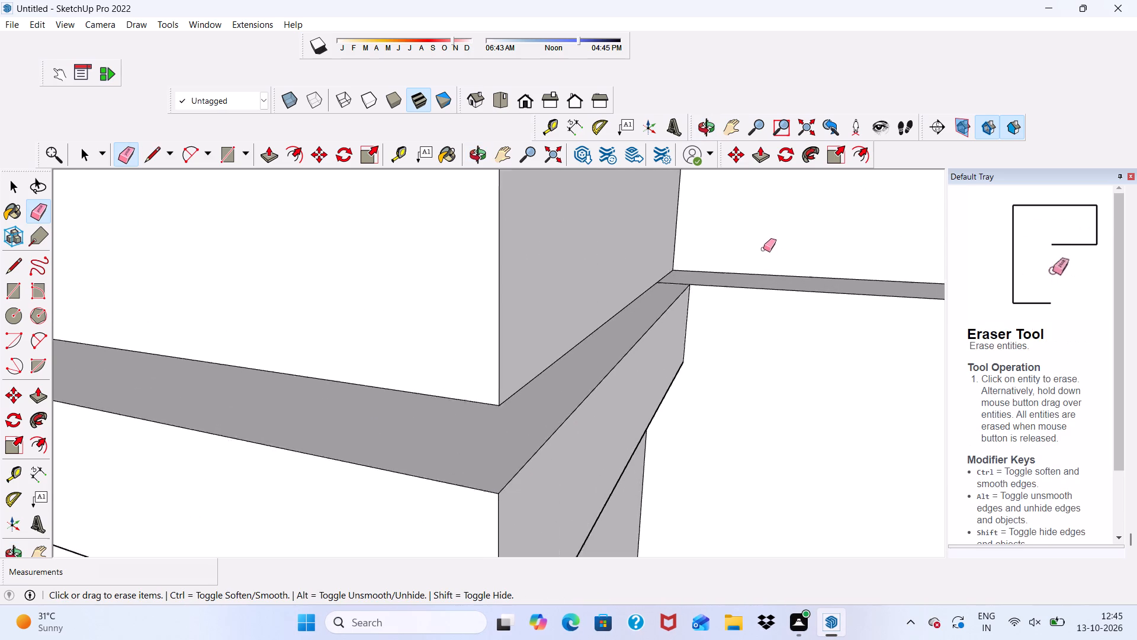
pyautogui.scroll(6, 763, 249)
pyautogui.moveTo(603, 309); pyautogui.dragTo(634, 288)
pyautogui.scroll(-4, 622, 316)
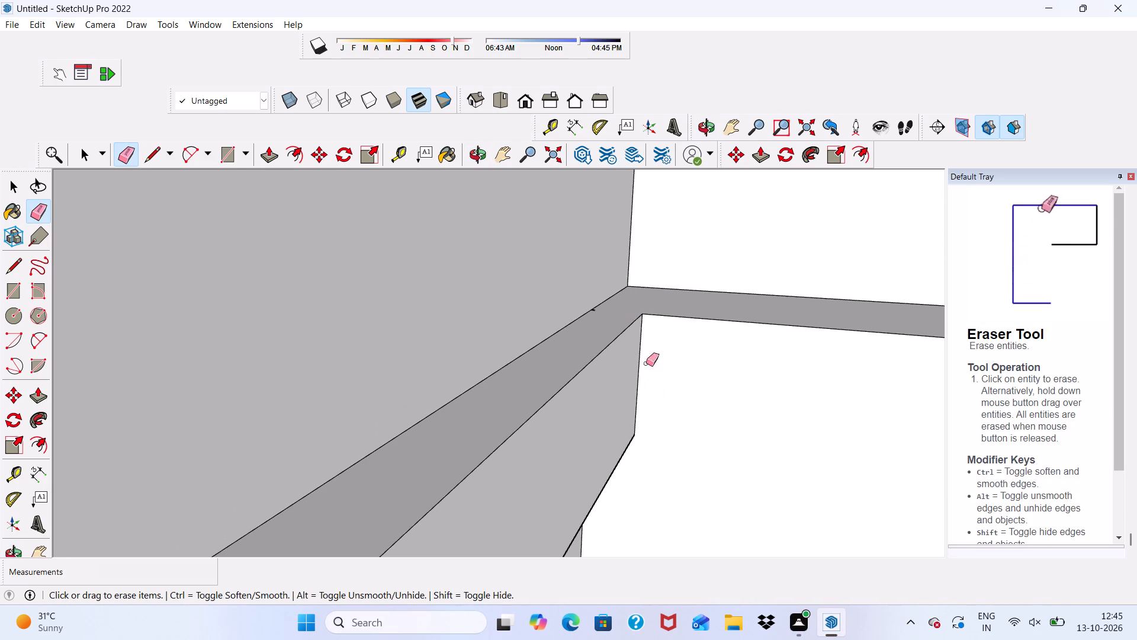
pyautogui.scroll(16, 606, 296)
pyautogui.moveTo(580, 331); pyautogui.dragTo(590, 326)
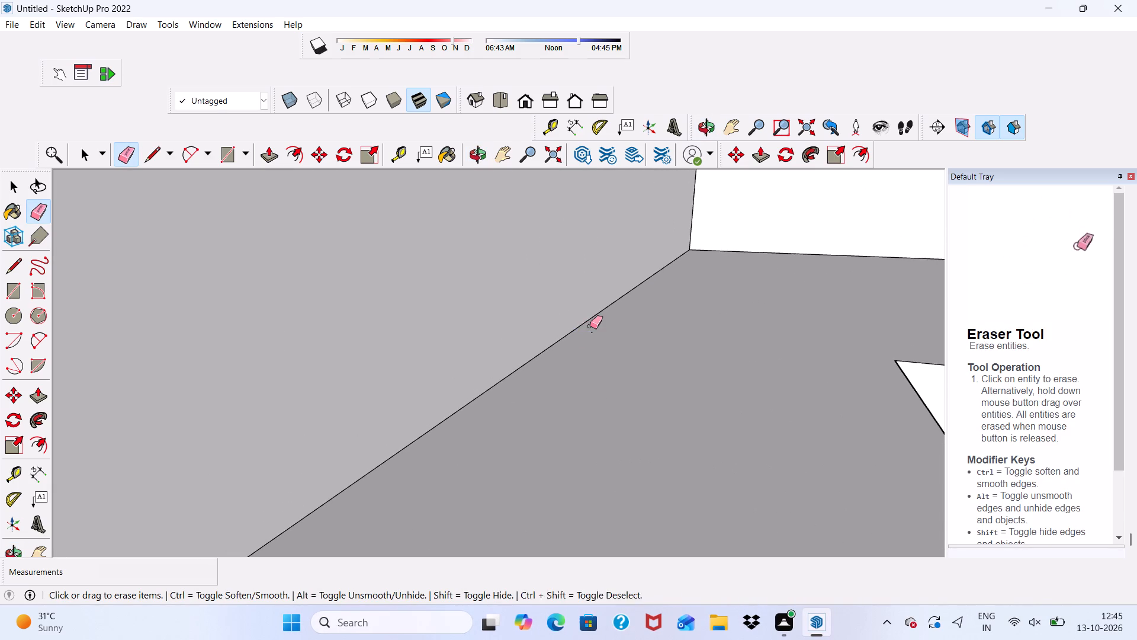
pyautogui.scroll(-20, 590, 326)
pyautogui.scroll(-9, 590, 326)
pyautogui.scroll(-2, 795, 362)
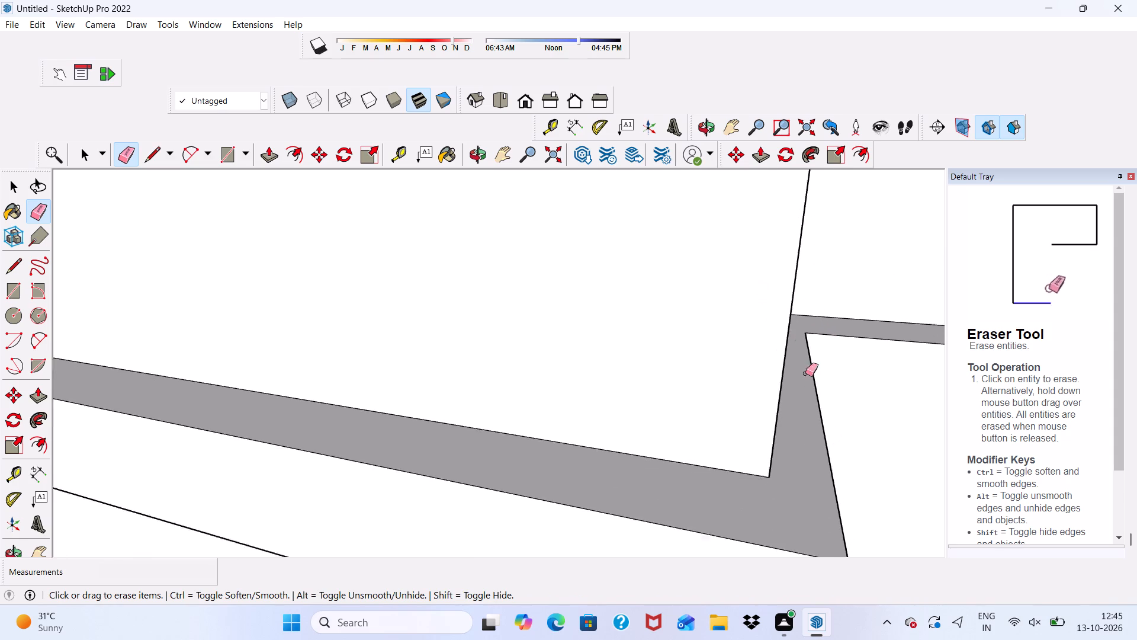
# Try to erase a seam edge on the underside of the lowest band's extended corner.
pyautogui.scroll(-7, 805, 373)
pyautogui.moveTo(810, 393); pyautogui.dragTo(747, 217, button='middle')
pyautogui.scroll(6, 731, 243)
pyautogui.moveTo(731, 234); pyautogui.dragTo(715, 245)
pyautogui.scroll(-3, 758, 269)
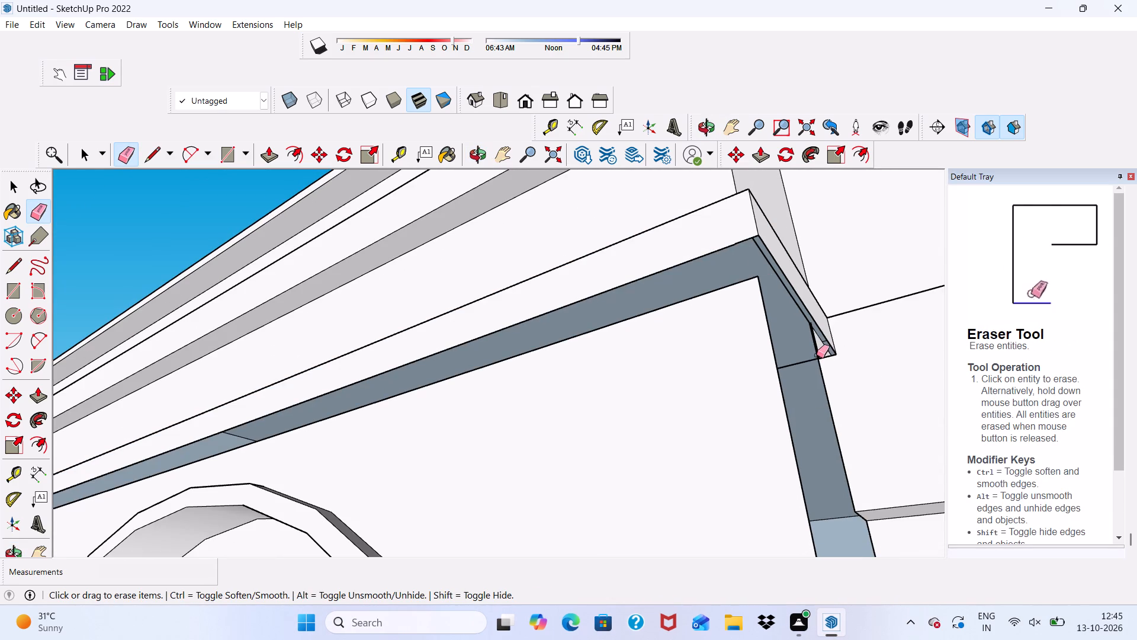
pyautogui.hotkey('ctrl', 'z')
# Erase the extra edge along the narrow step on the underside of the lowest band's corner.
pyautogui.scroll(9, 801, 316)
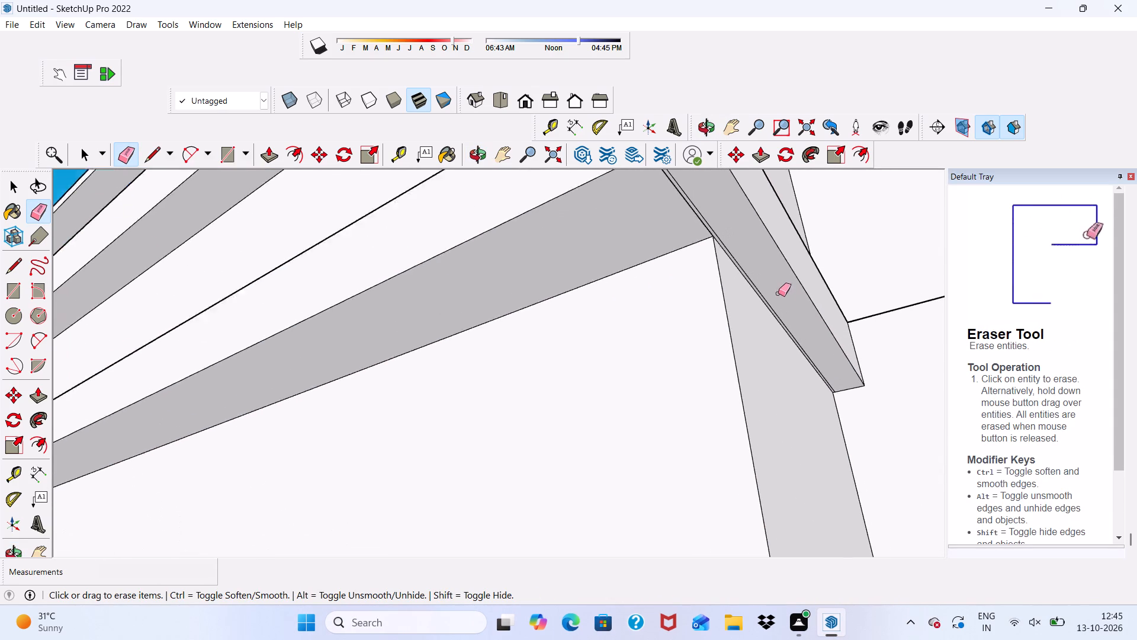
pyautogui.scroll(9, 778, 293)
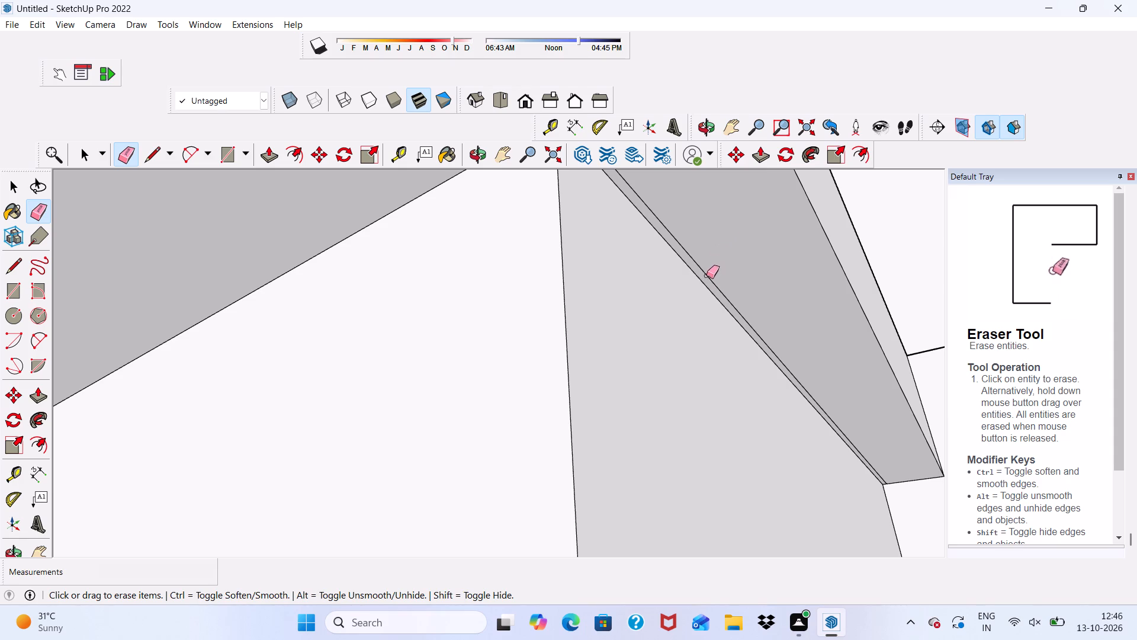
pyautogui.click(706, 276)
pyautogui.scroll(-7, 717, 293)
pyautogui.scroll(6, 704, 229)
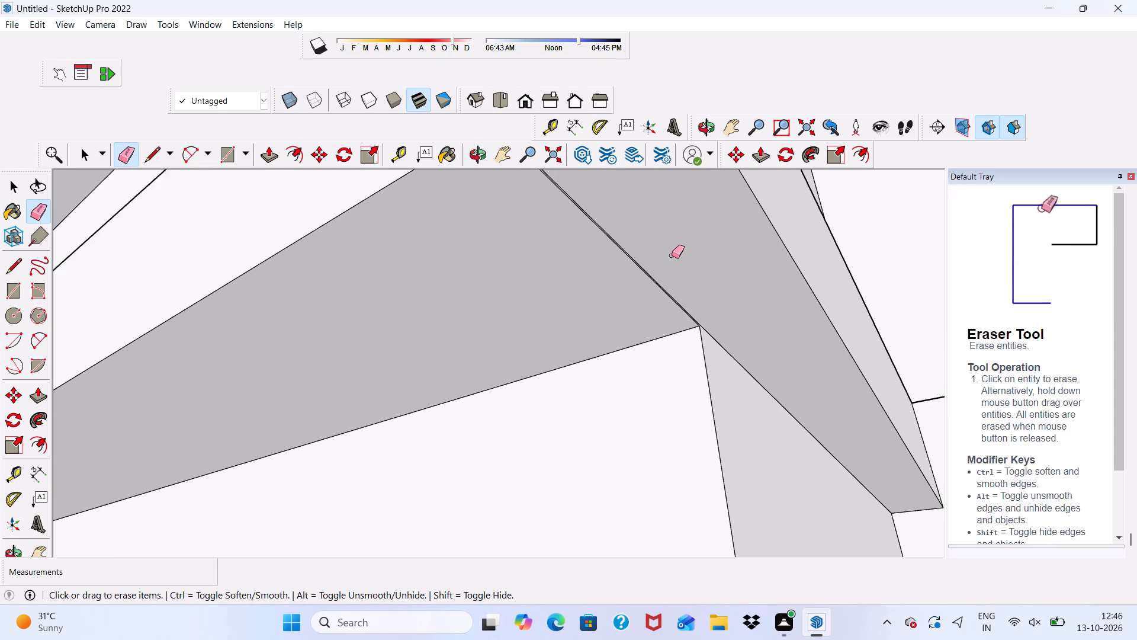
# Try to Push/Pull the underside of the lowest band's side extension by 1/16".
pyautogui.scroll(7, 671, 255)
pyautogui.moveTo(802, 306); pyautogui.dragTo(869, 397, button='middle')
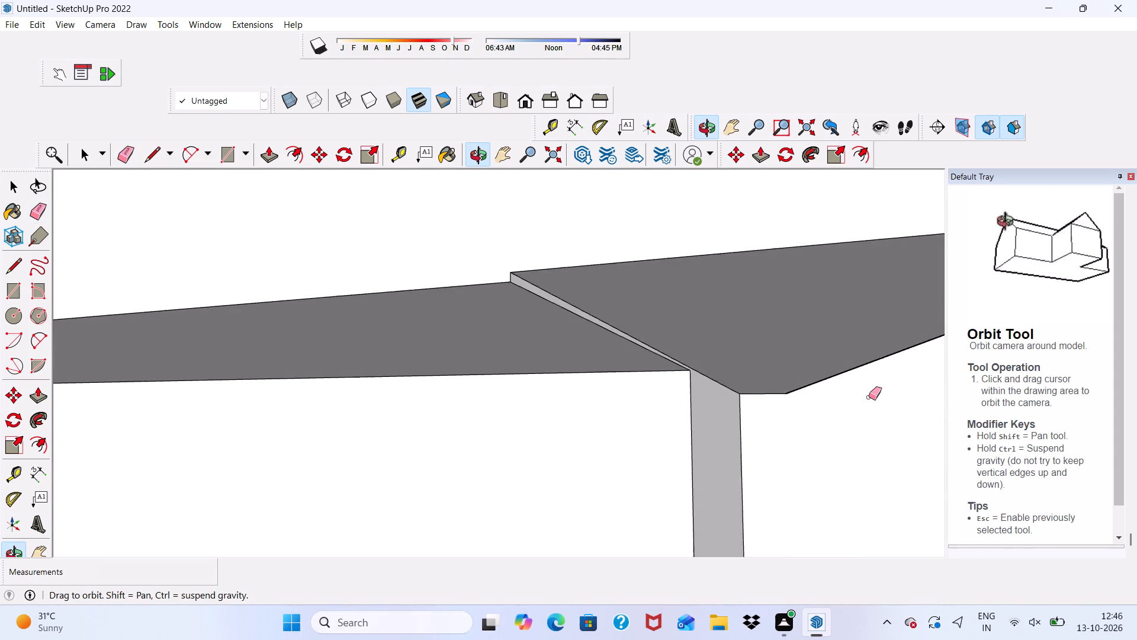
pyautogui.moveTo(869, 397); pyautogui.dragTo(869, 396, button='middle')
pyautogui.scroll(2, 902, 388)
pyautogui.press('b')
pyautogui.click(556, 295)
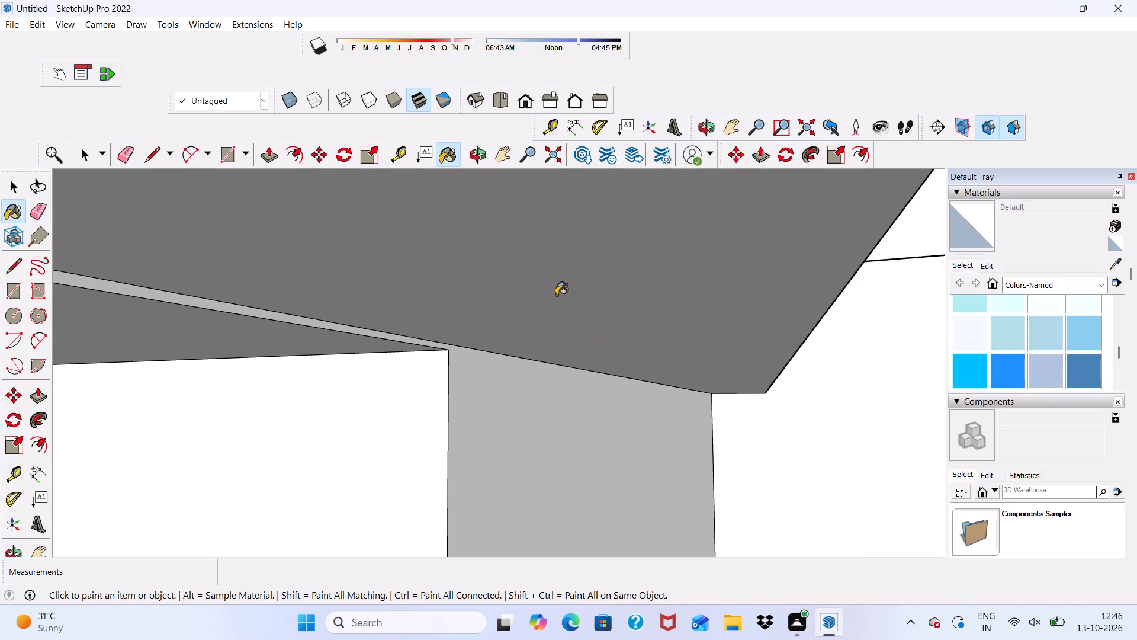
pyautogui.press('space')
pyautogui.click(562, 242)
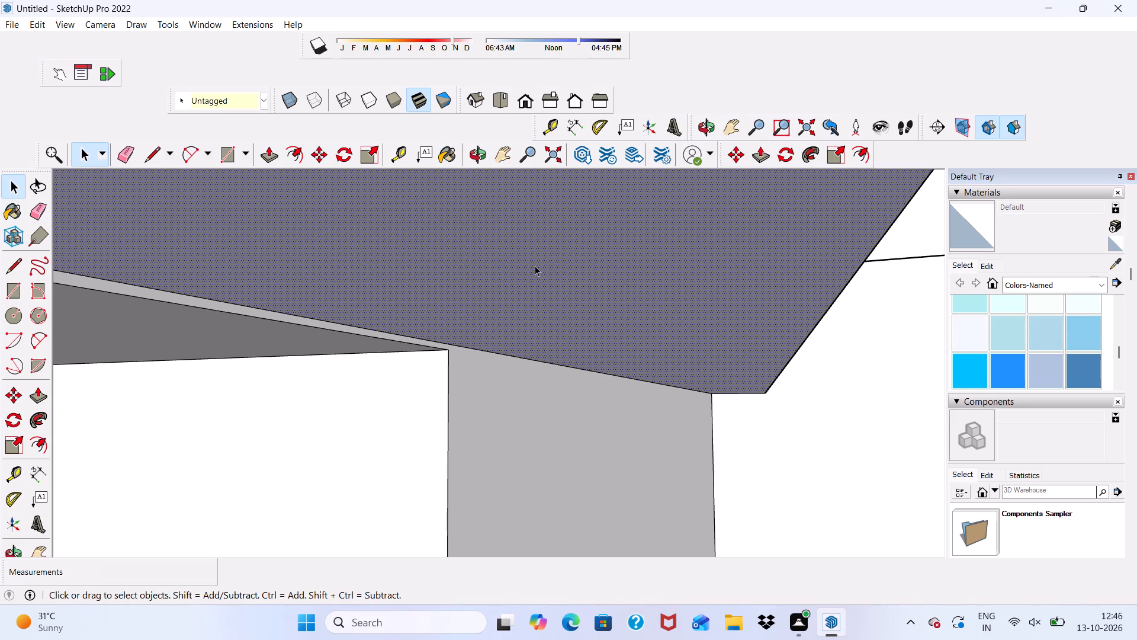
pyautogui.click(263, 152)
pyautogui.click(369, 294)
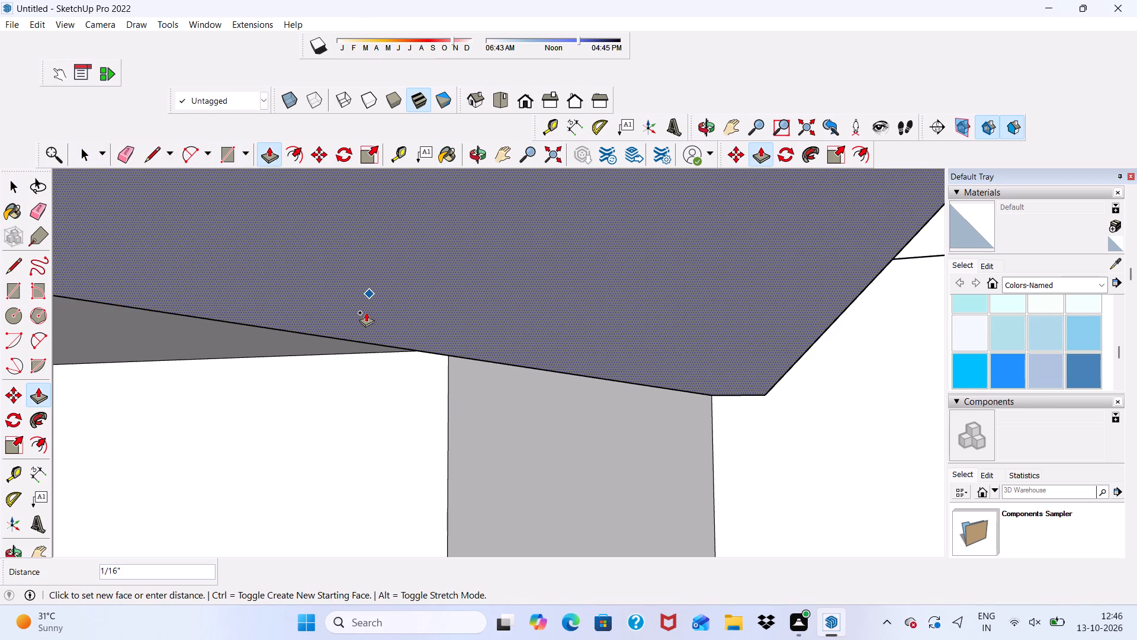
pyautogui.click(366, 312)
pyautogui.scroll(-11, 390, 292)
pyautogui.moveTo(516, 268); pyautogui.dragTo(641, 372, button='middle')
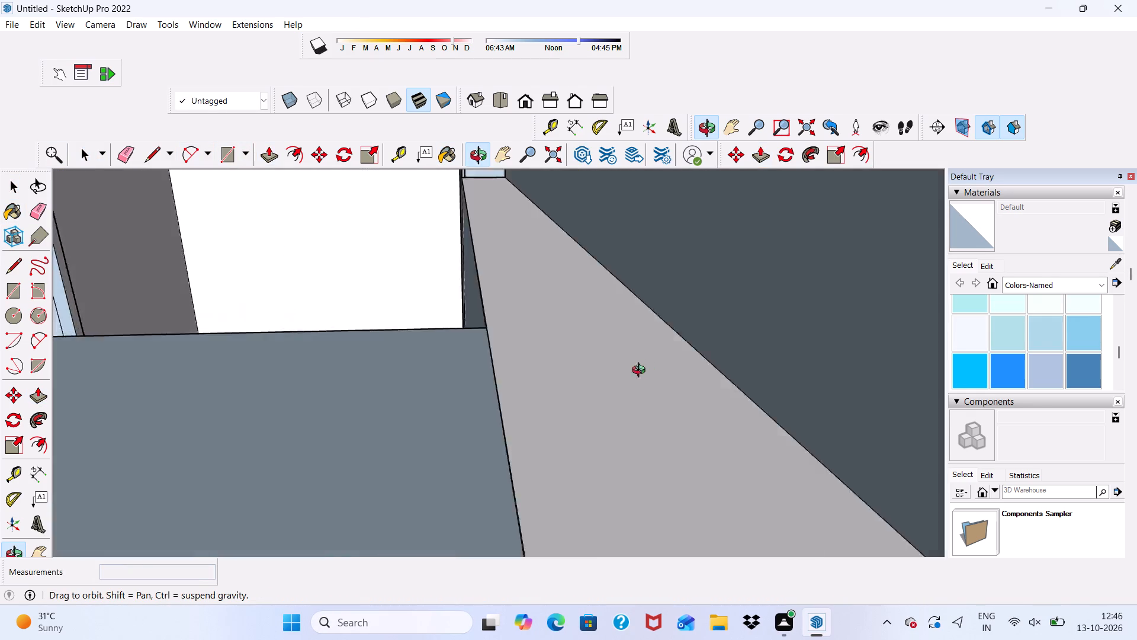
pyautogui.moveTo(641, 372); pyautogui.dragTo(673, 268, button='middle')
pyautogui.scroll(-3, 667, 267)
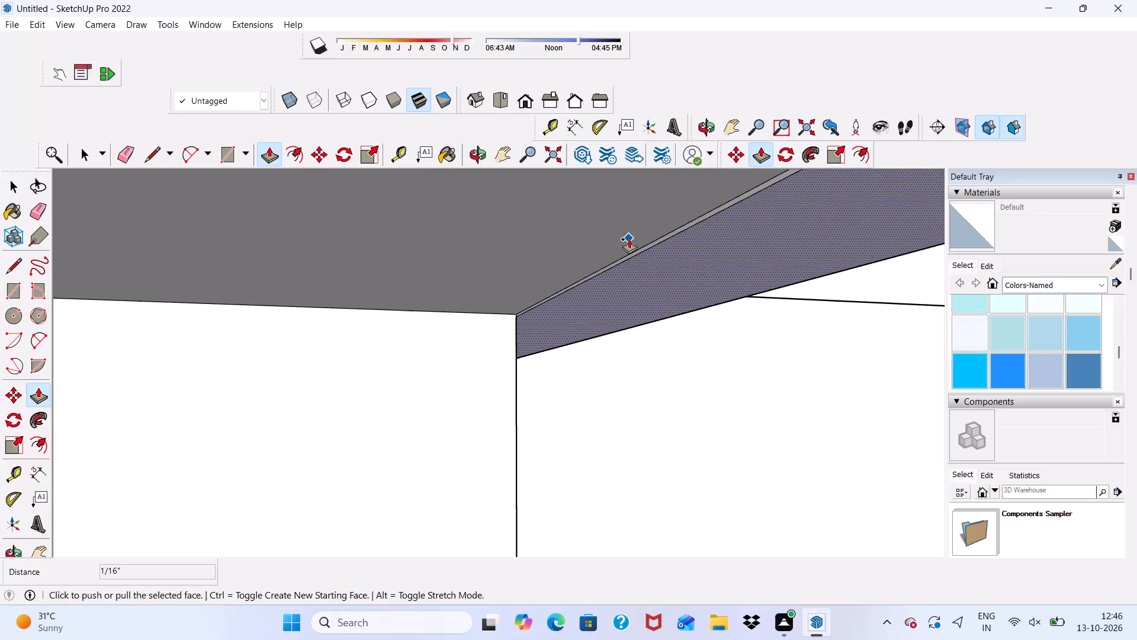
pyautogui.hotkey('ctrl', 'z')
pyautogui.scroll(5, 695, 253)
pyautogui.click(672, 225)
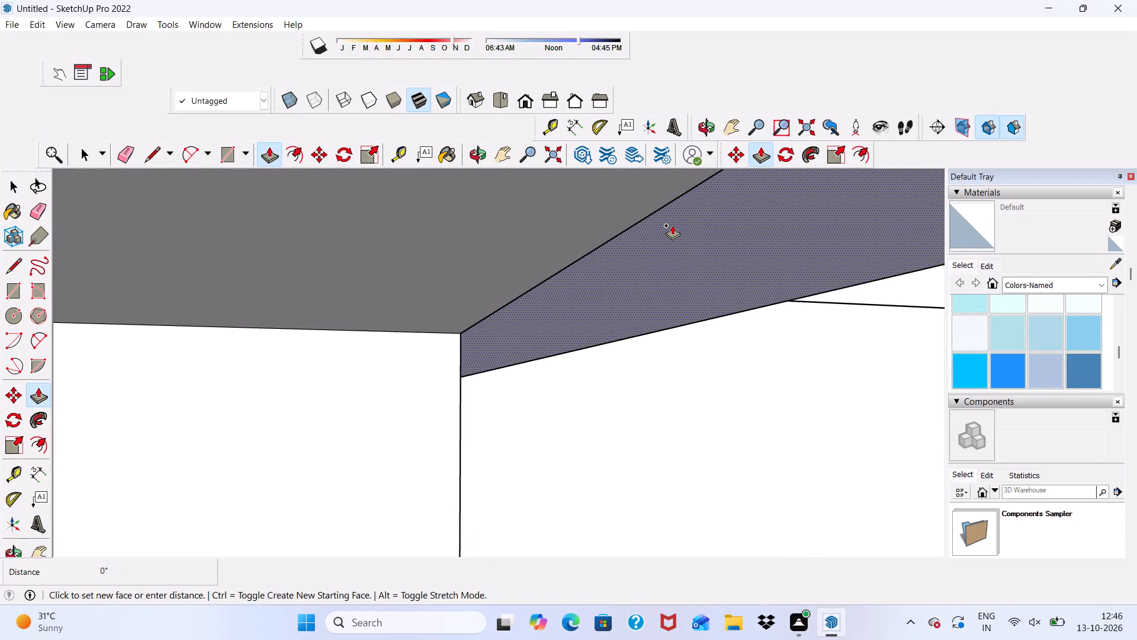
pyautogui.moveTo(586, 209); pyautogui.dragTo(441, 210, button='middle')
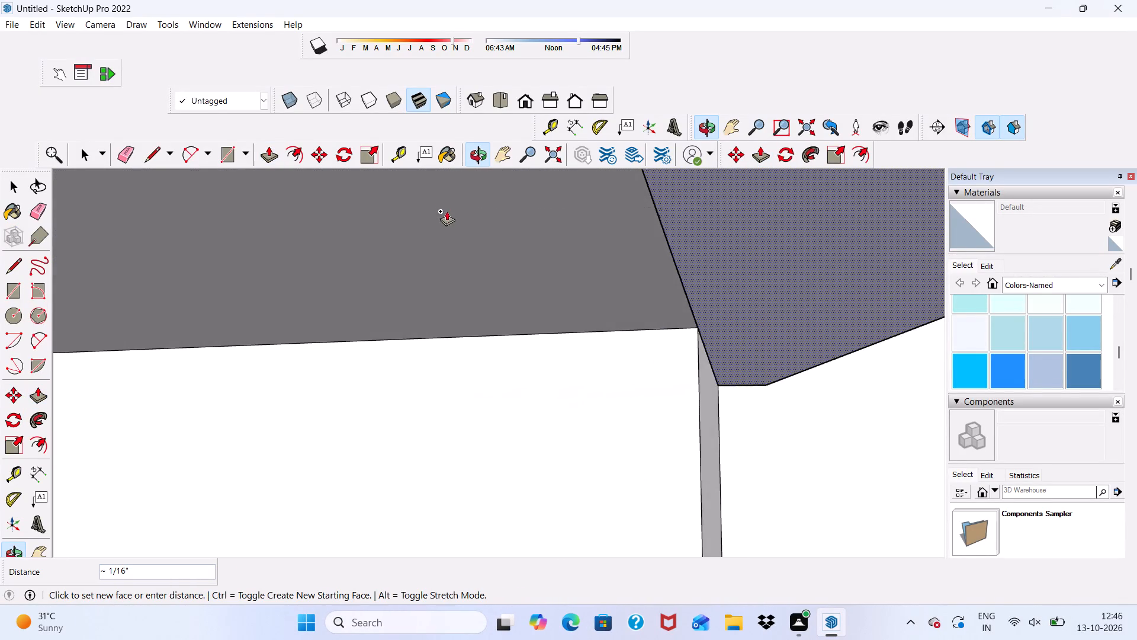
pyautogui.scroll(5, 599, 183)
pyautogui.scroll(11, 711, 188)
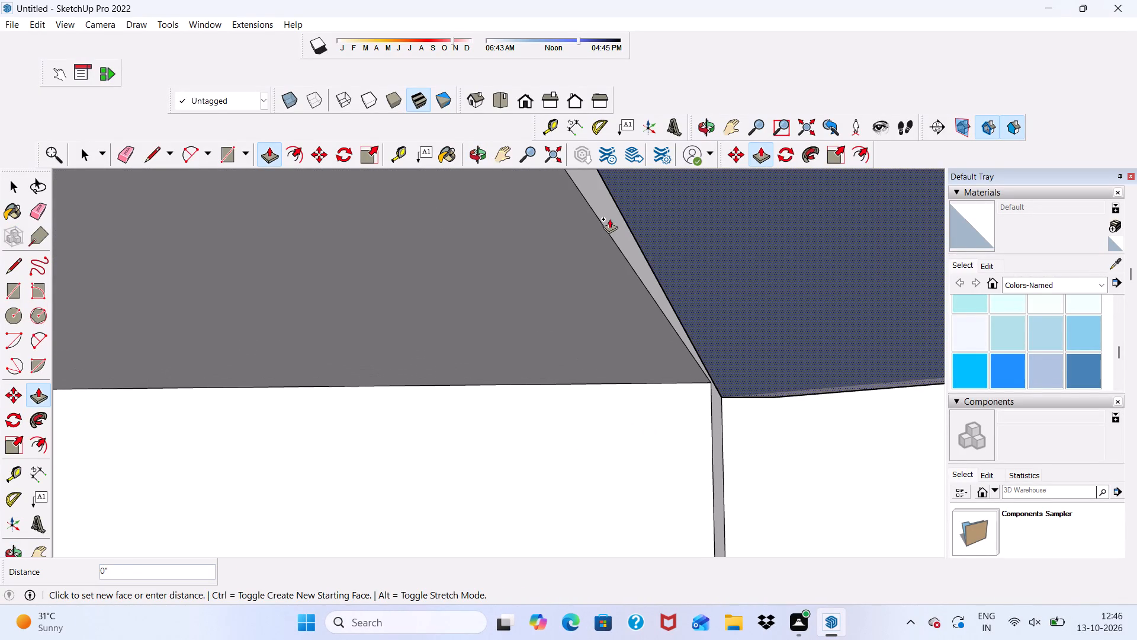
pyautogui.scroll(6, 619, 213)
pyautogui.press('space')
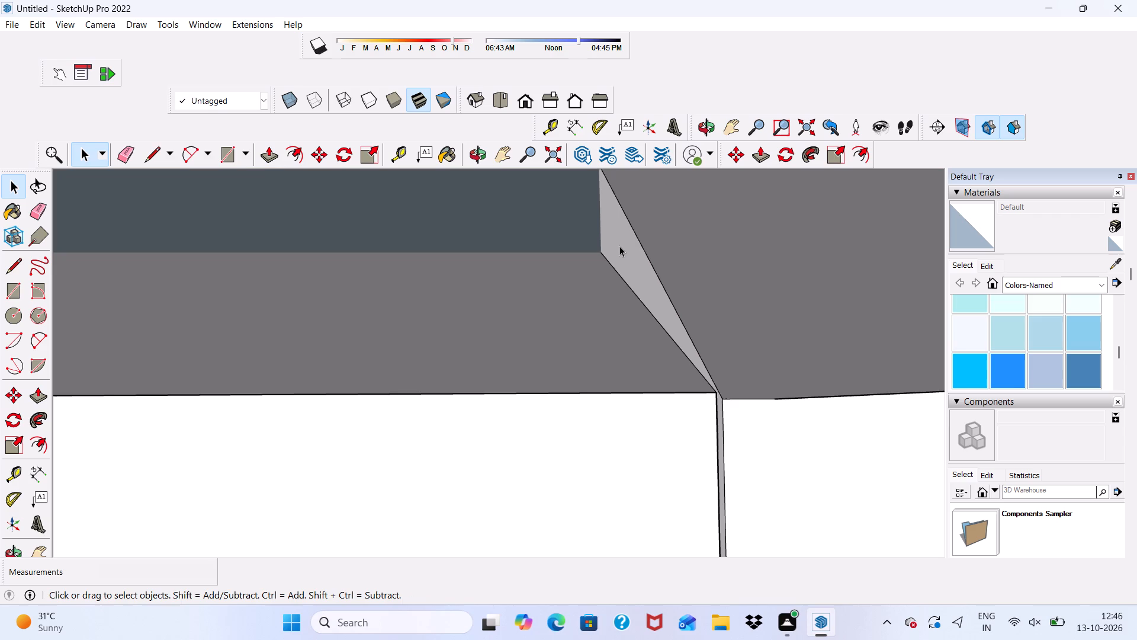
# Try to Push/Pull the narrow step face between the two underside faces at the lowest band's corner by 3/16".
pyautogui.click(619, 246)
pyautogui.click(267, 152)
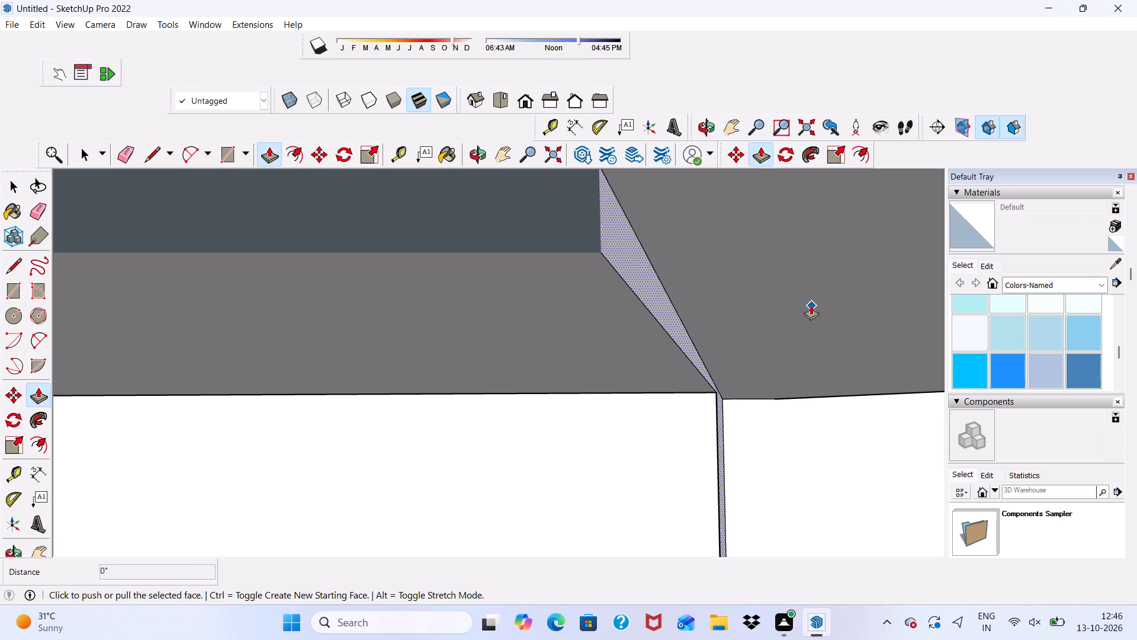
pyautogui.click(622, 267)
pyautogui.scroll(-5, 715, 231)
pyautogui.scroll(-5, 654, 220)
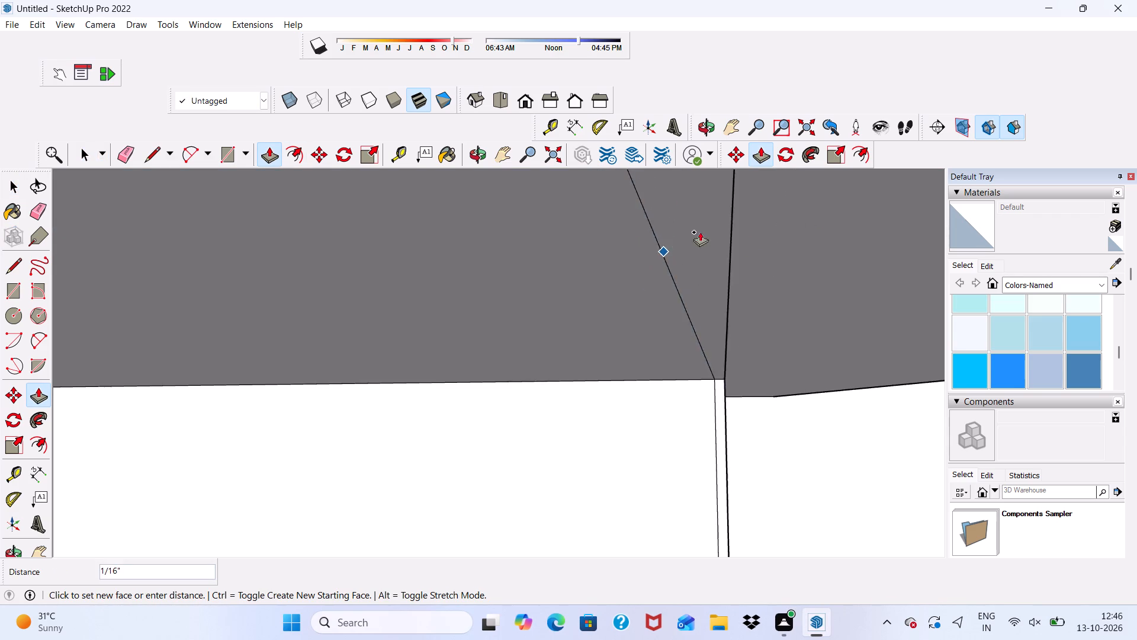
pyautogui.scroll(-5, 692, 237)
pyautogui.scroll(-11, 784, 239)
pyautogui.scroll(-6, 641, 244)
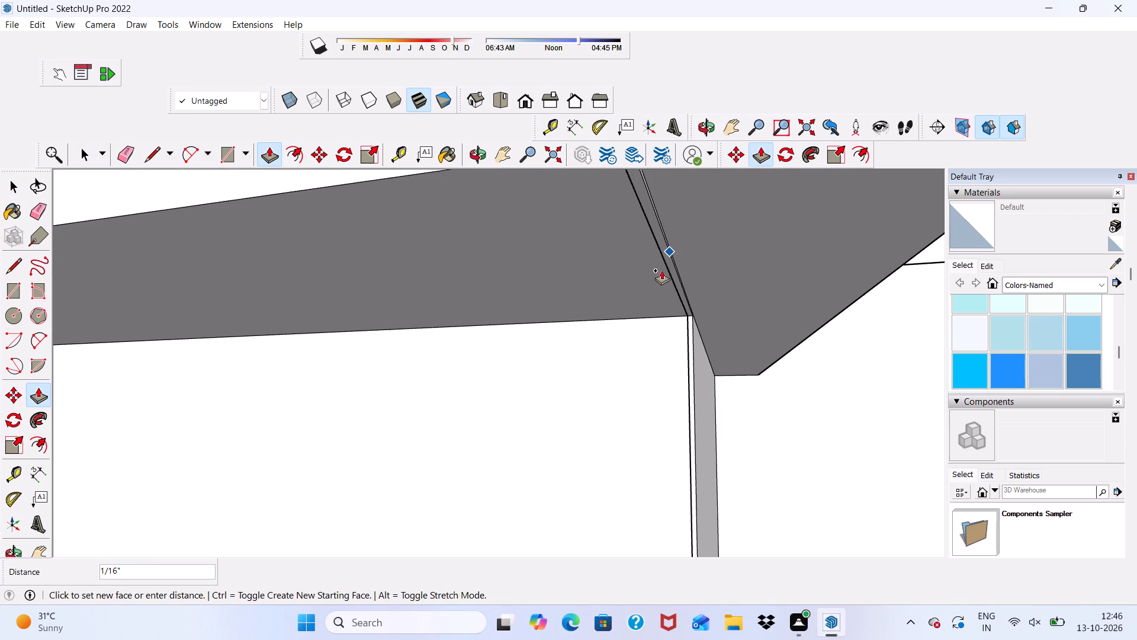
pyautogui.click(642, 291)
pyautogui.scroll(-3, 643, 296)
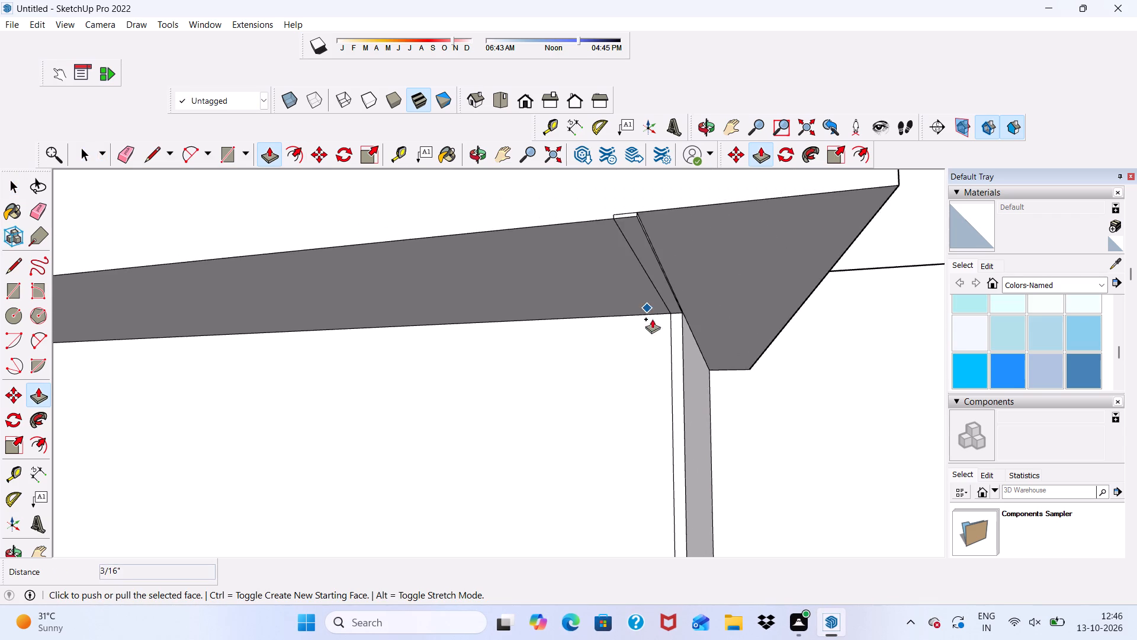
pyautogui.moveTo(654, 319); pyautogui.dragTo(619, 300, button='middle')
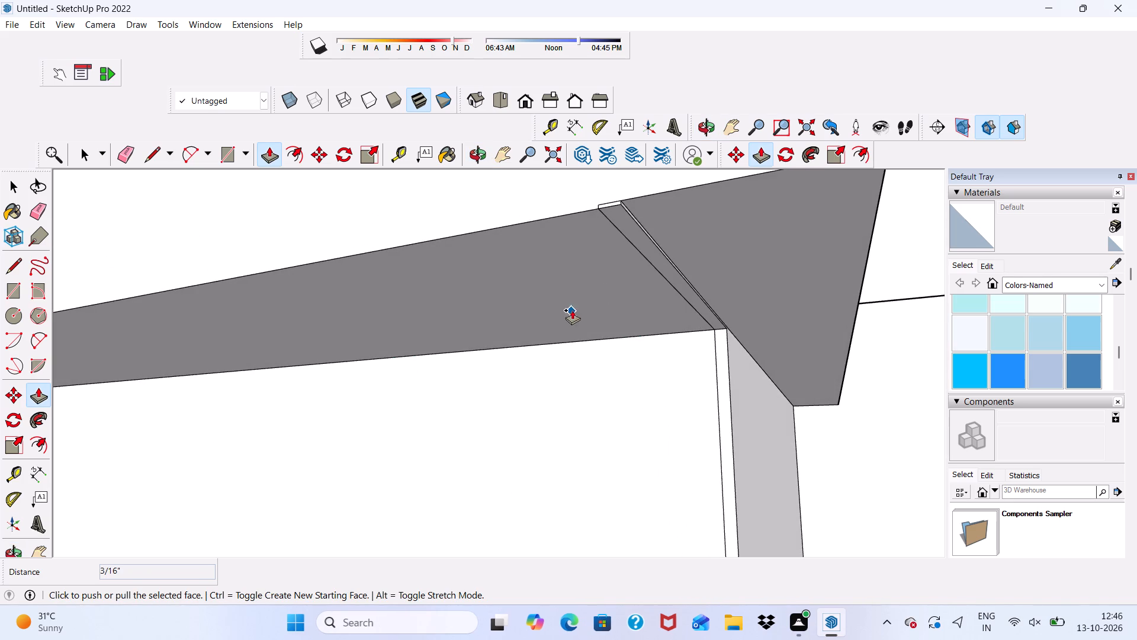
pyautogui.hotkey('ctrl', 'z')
# Push/Pull the underside of the lowest band's side extension by about 1/16", flush with the front band's underside.
pyautogui.scroll(10, 651, 215)
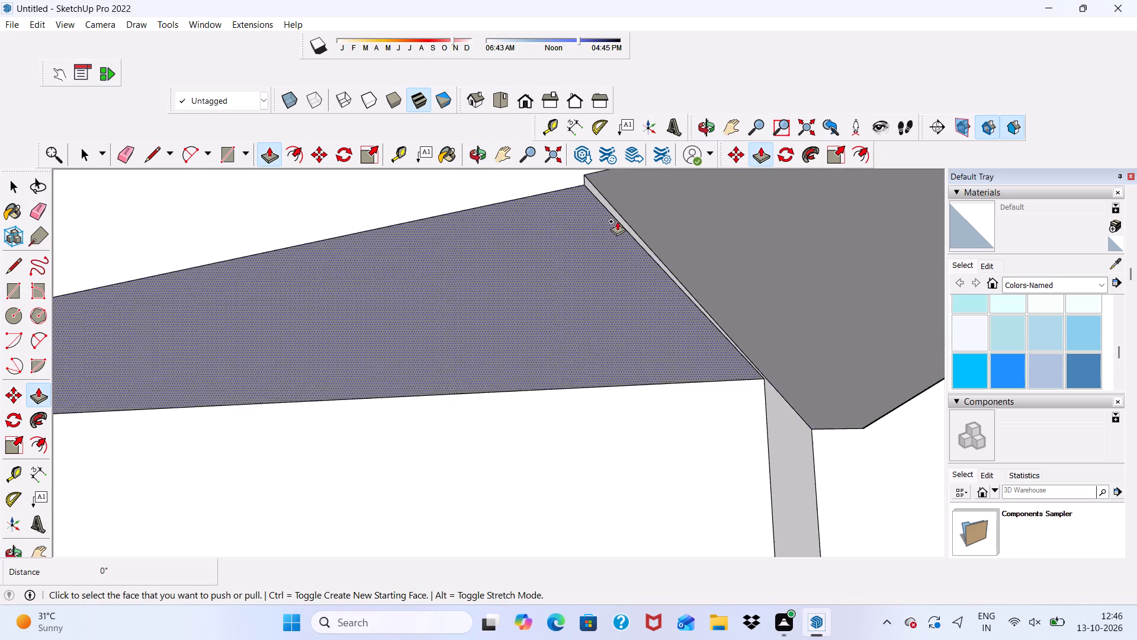
pyautogui.scroll(1, 617, 221)
pyautogui.click(622, 187)
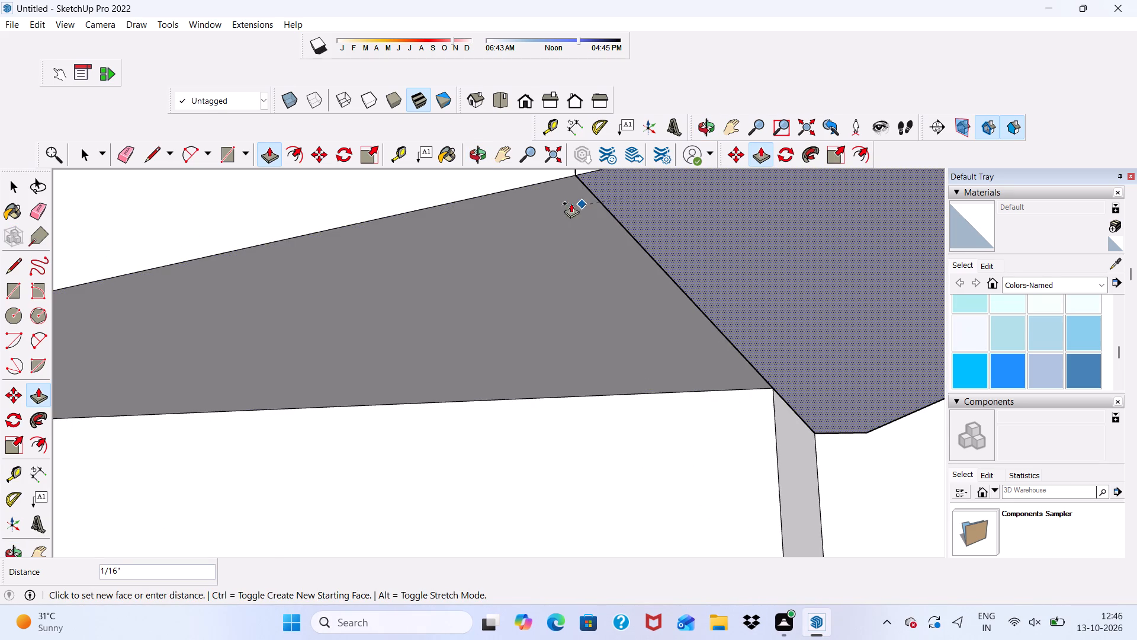
pyautogui.click(561, 194)
pyautogui.scroll(-5, 673, 250)
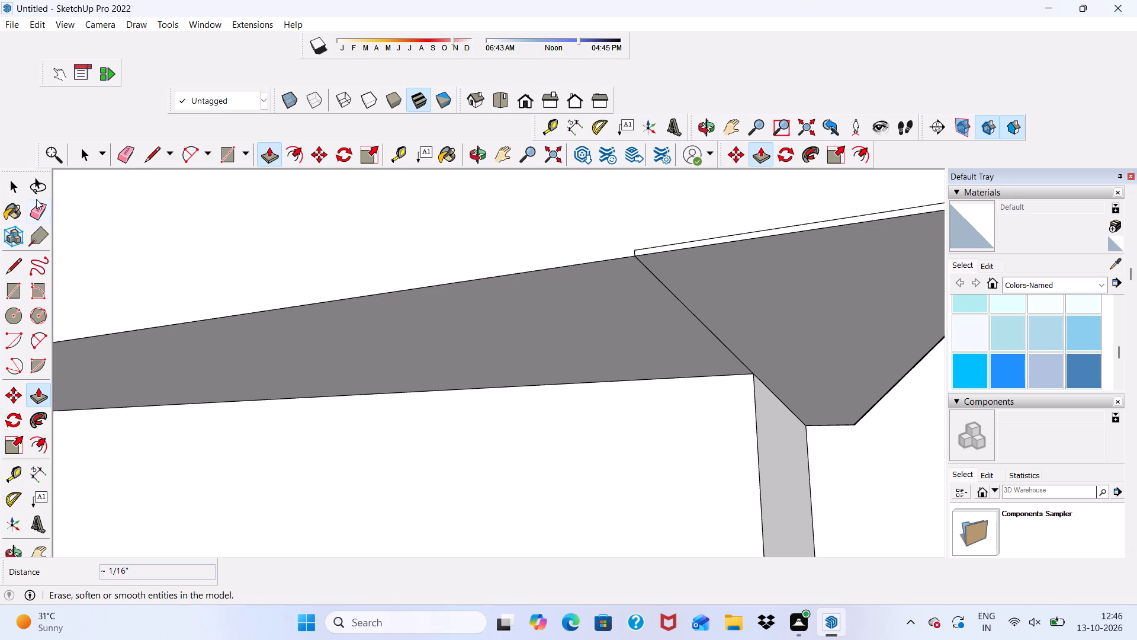
# Erase the diagonal seam on the underside of the lowest band's corner and the leftover edges on its front face.
pyautogui.click(118, 153)
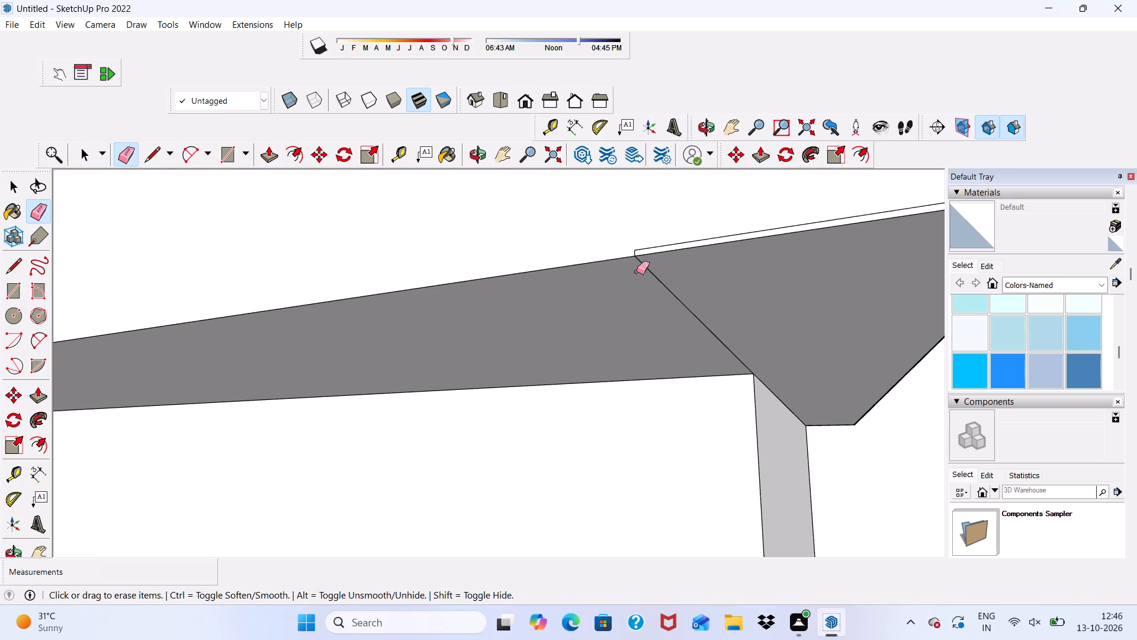
pyautogui.moveTo(677, 276); pyautogui.dragTo(637, 299)
pyautogui.scroll(5, 616, 248)
pyautogui.click(650, 252)
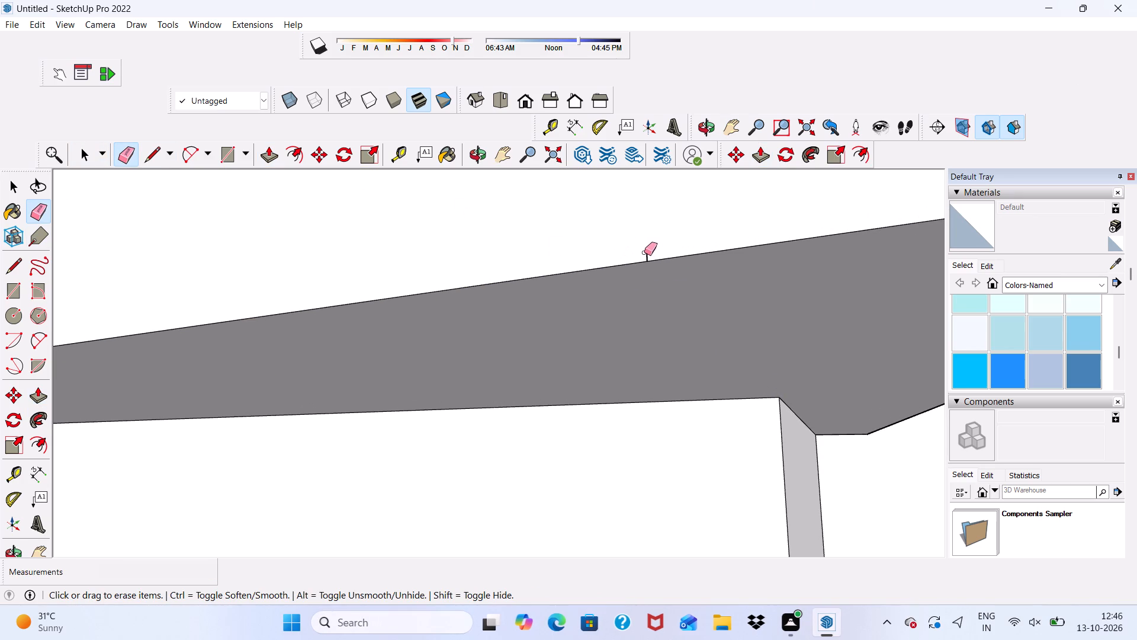
pyautogui.click(644, 252)
pyautogui.scroll(-13, 609, 256)
pyautogui.scroll(3, 561, 271)
pyautogui.scroll(-2, 536, 268)
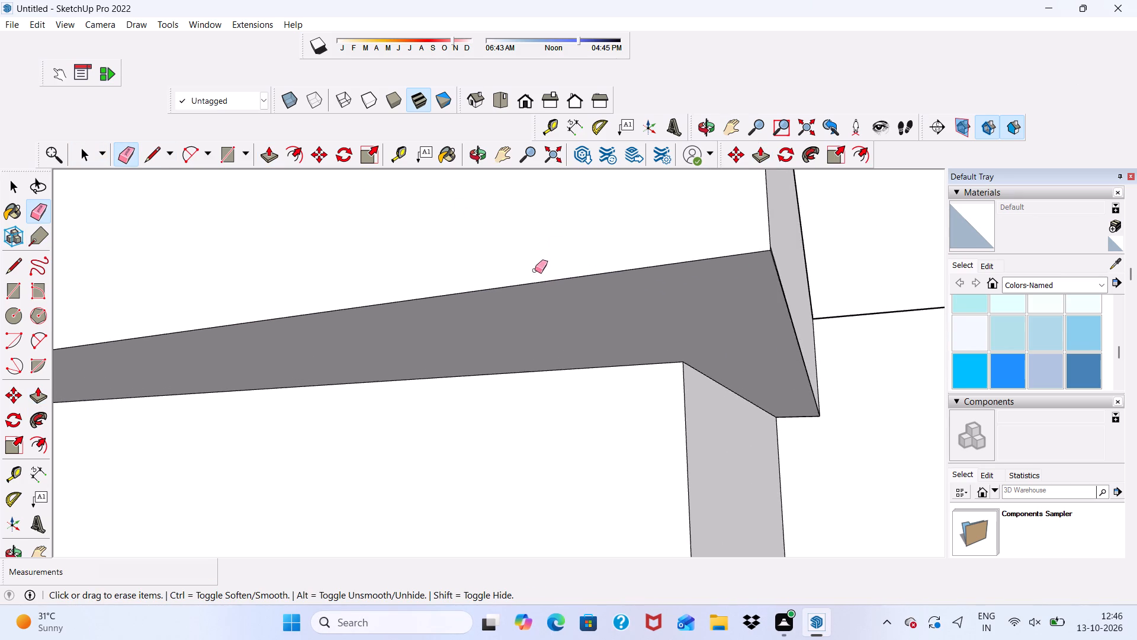
# Erase the leftover horizontal edge just above the bottom of the lowest band extension's outer side face.
pyautogui.scroll(-4, 535, 270)
pyautogui.moveTo(685, 311); pyautogui.dragTo(567, 379, button='middle')
pyautogui.scroll(11, 642, 273)
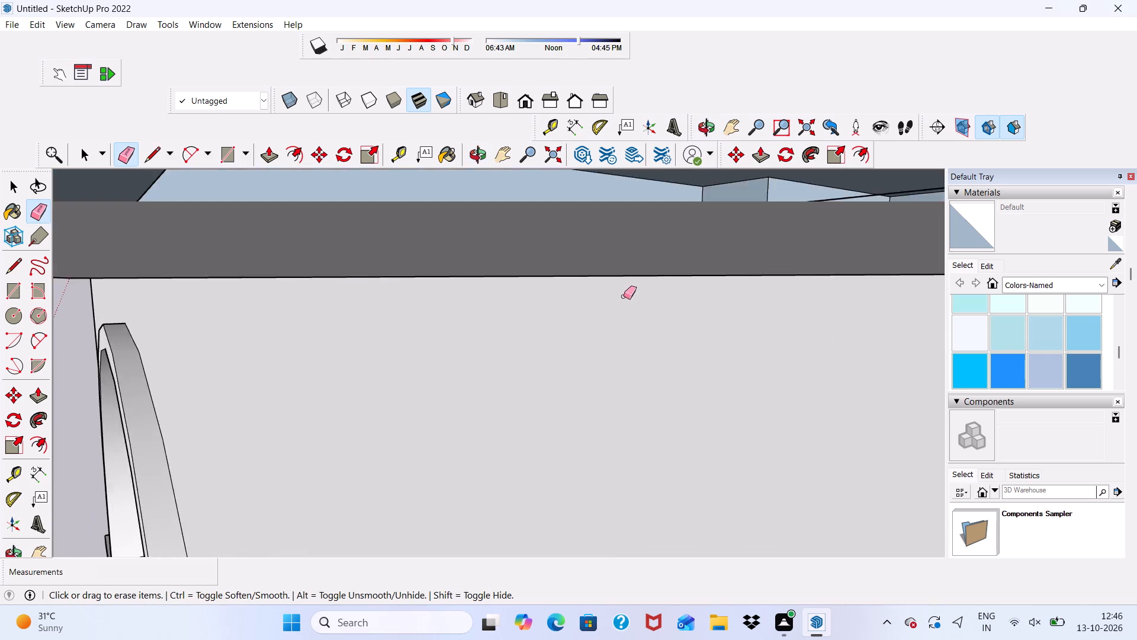
pyautogui.scroll(5, 624, 296)
pyautogui.scroll(-9, 625, 285)
pyautogui.scroll(3, 619, 296)
pyautogui.click(619, 313)
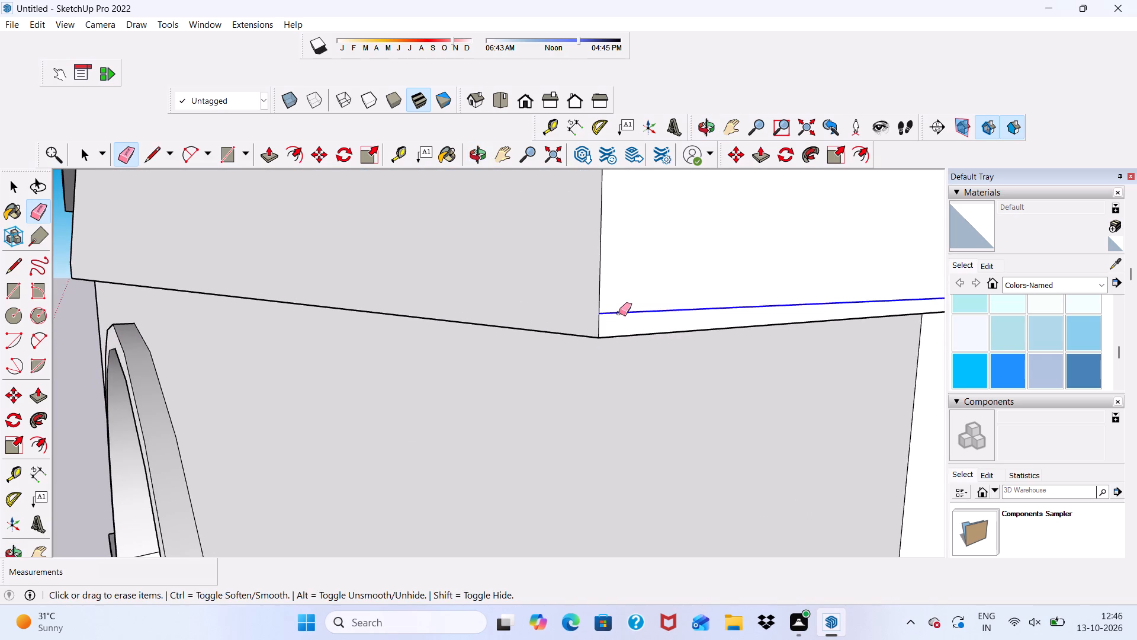
# Examine the bands and their wrapped corners above the large arch, together with the adjoining wall above the smaller arches.
pyautogui.scroll(-6, 622, 309)
pyautogui.scroll(-6, 521, 331)
pyautogui.moveTo(525, 364); pyautogui.dragTo(887, 268, button='middle')
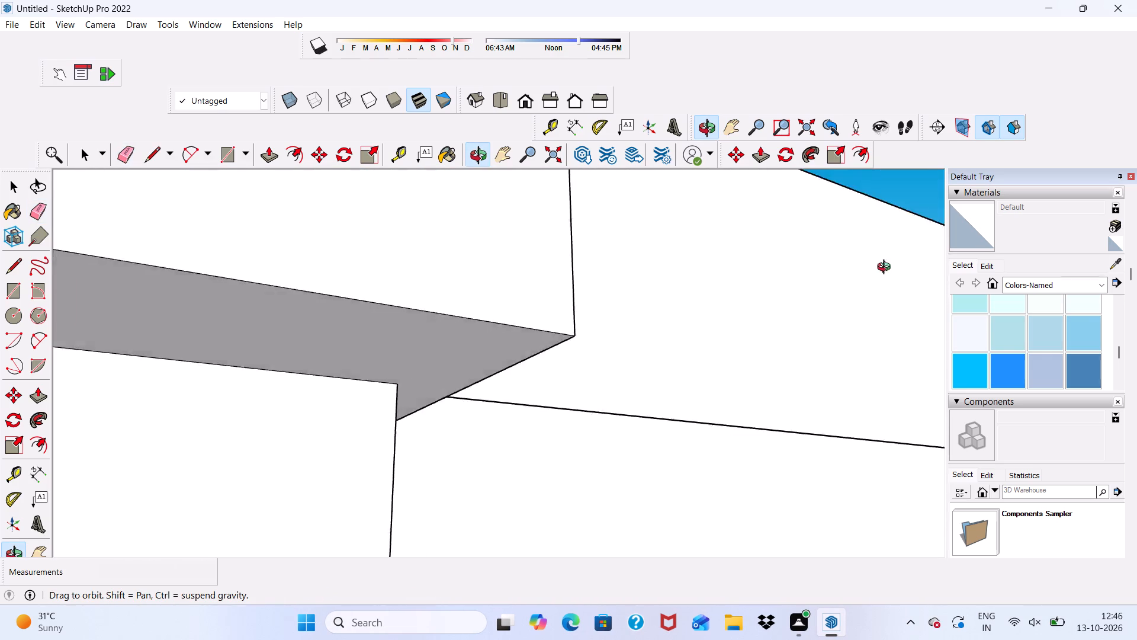
pyautogui.moveTo(887, 268); pyautogui.dragTo(908, 314, button='middle')
pyautogui.scroll(-20, 563, 321)
pyautogui.scroll(-1, 563, 321)
pyautogui.moveTo(592, 399); pyautogui.dragTo(590, 399, button='middle')
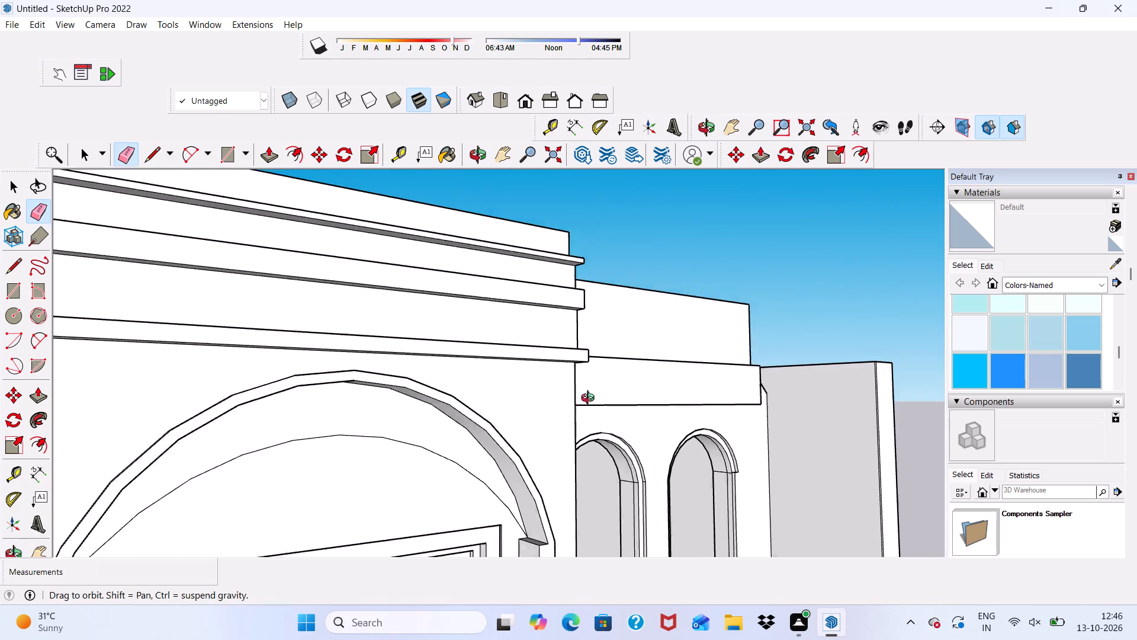
pyautogui.moveTo(590, 399); pyautogui.dragTo(290, 458, button='middle')
pyautogui.scroll(6, 436, 273)
pyautogui.scroll(-8, 436, 273)
pyautogui.moveTo(327, 296); pyautogui.dragTo(455, 296, button='middle')
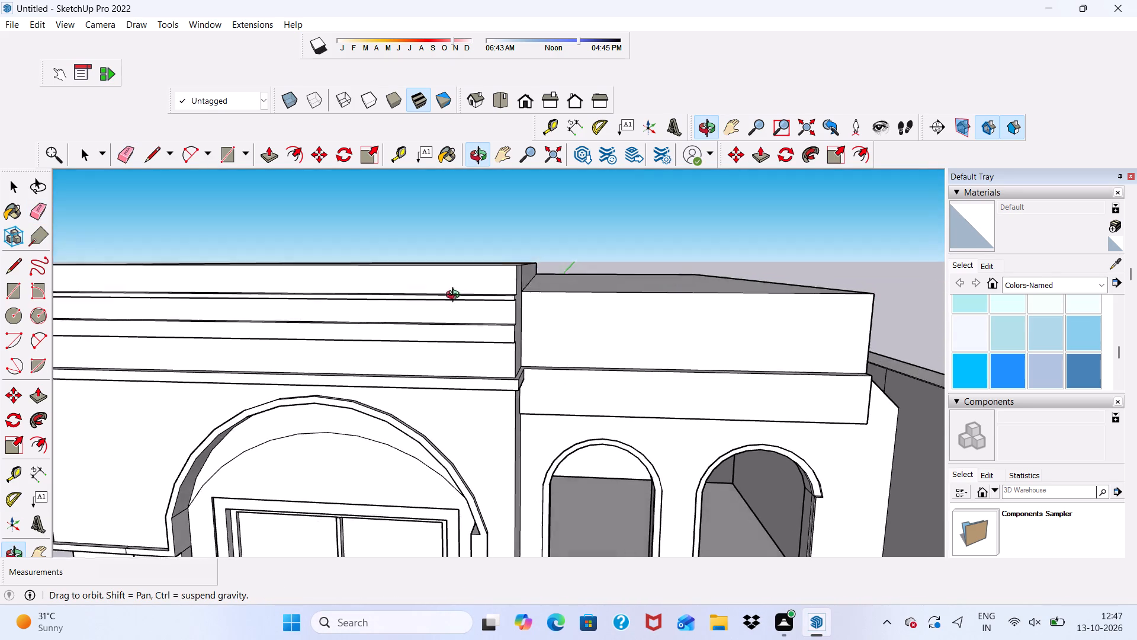
# Draw a rectangle about 2' 8 11/16" by 7 1/8" on the side wall, continuing the middle band's end back to the wall's rear edge.
pyautogui.moveTo(455, 296); pyautogui.dragTo(298, 393, button='middle')
pyautogui.scroll(4, 304, 327)
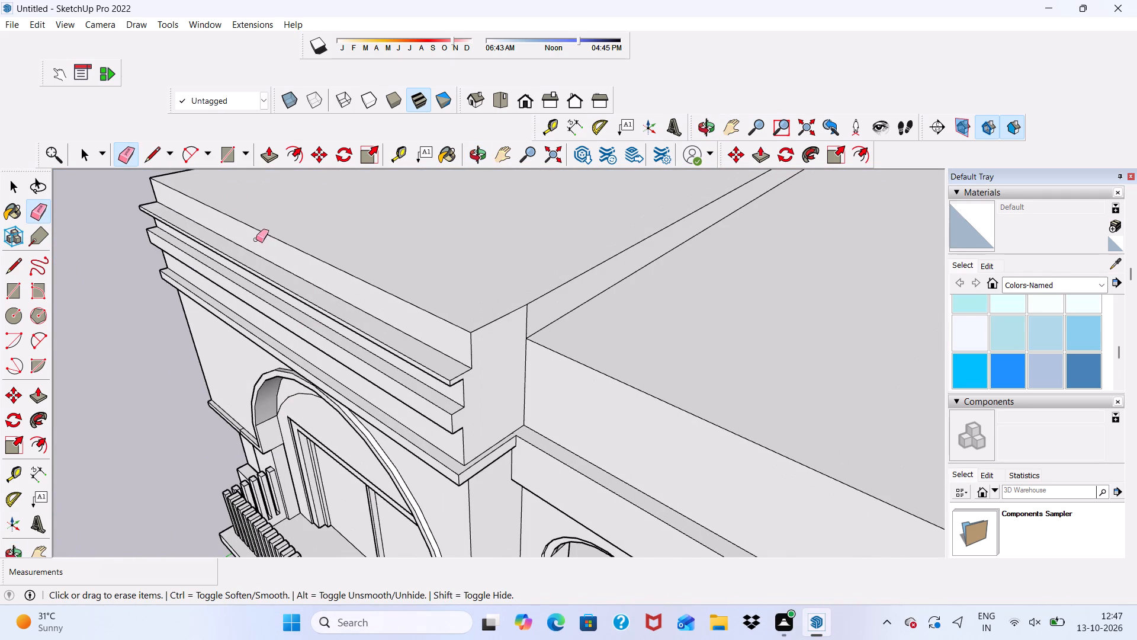
pyautogui.click(229, 151)
pyautogui.scroll(10, 499, 431)
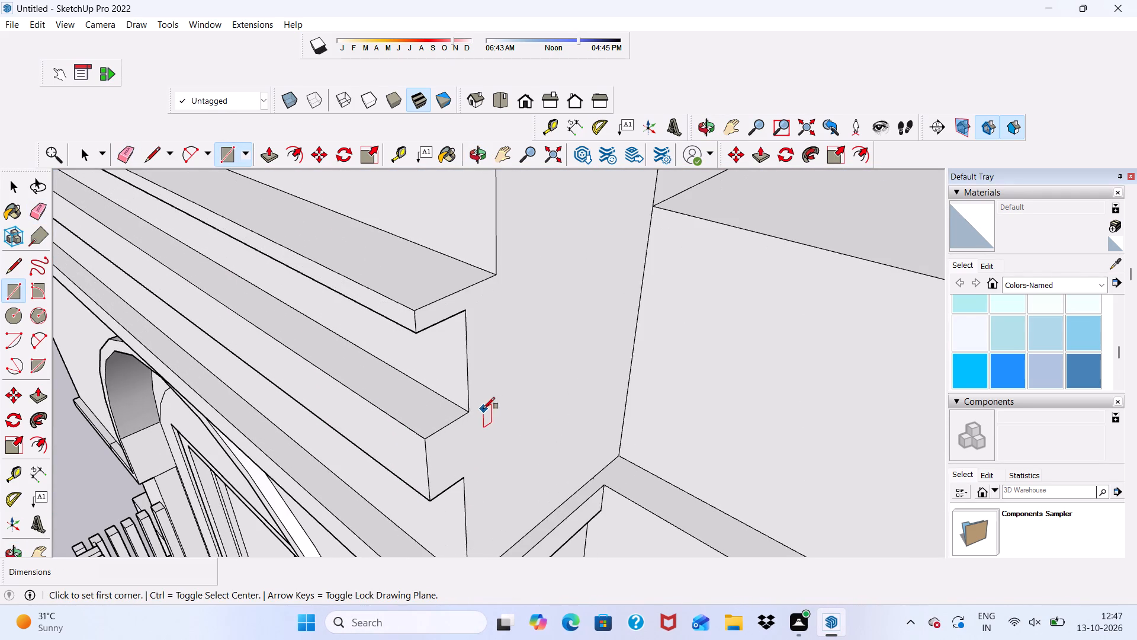
pyautogui.click(467, 414)
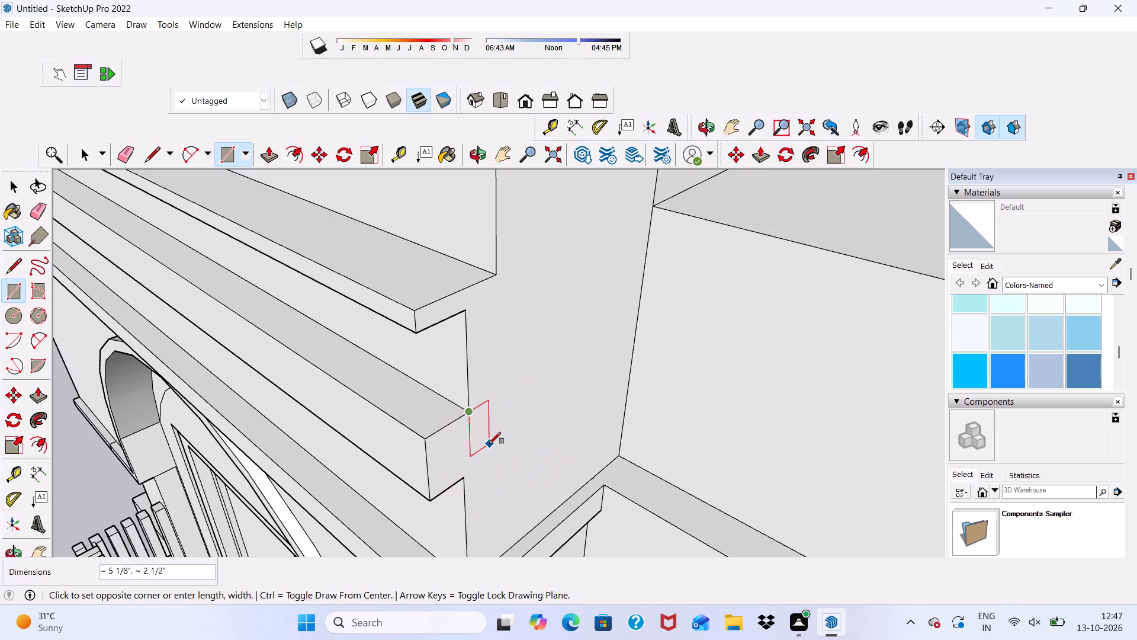
pyautogui.press('space')
pyautogui.moveTo(226, 148); pyautogui.dragTo(230, 153)
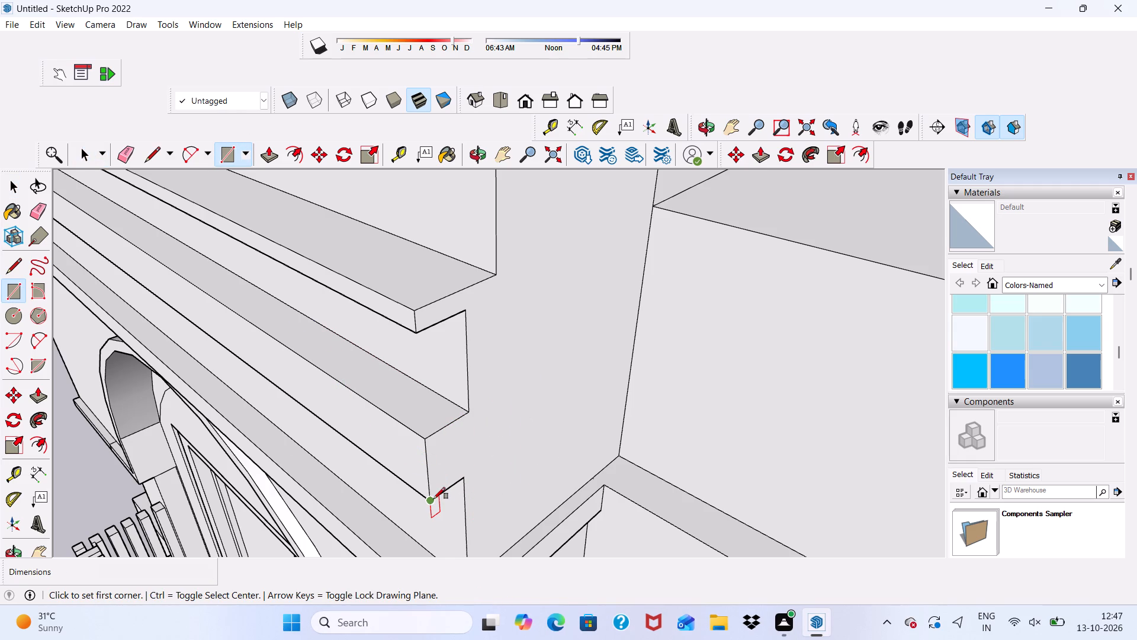
pyautogui.click(433, 499)
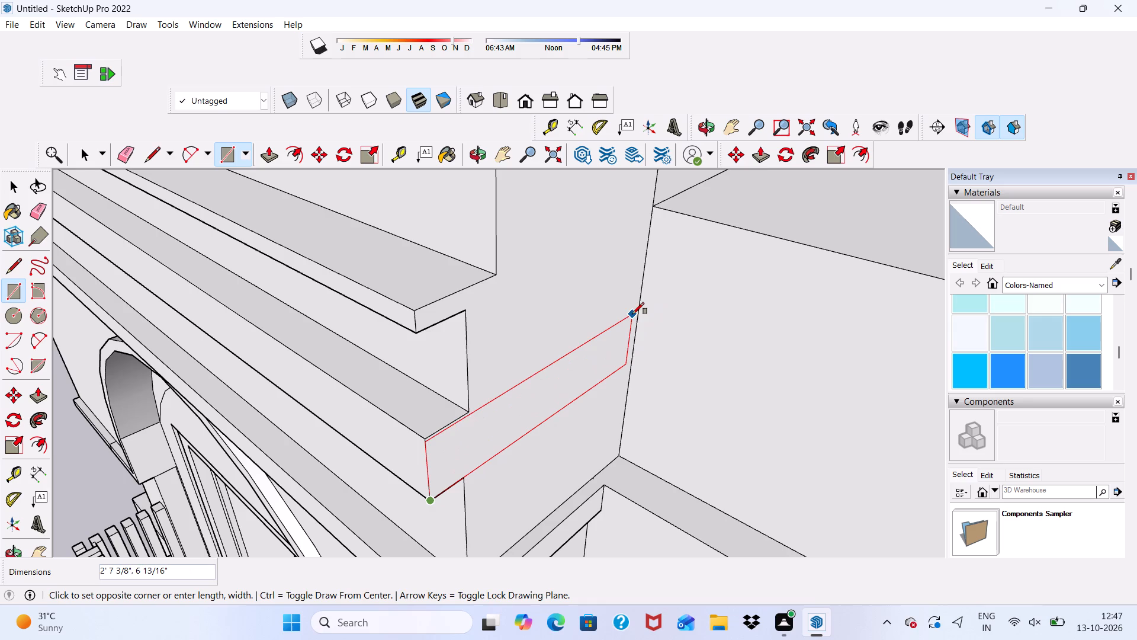
pyautogui.click(637, 302)
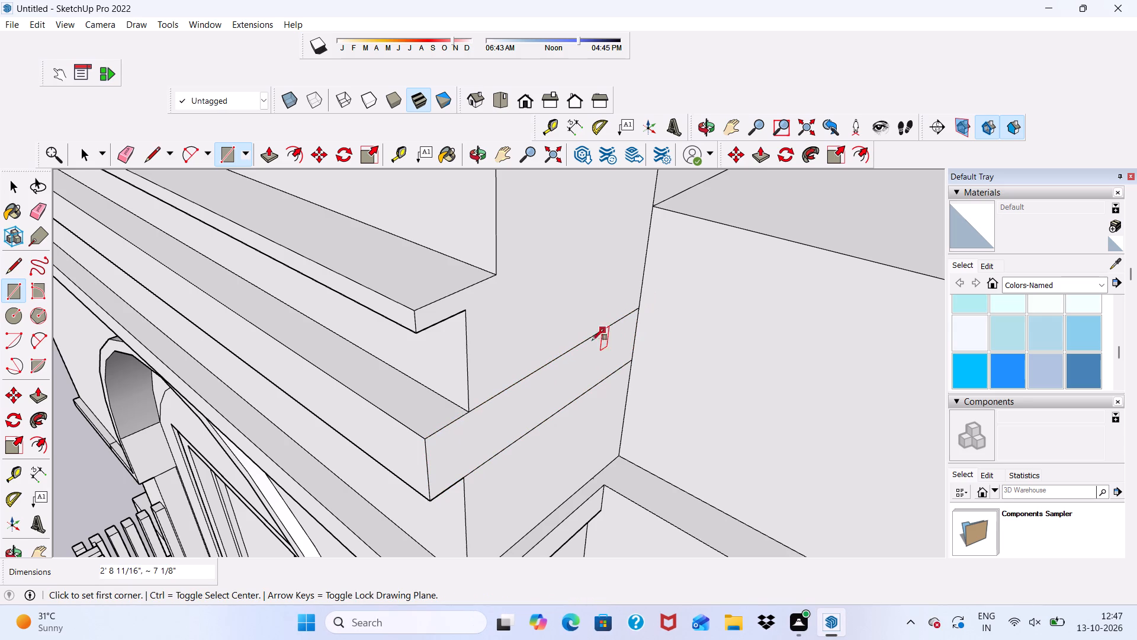
# Push/Pull the middle band's new side rectangle outward 1 13/16", in line with the lowest band's outer corner.
pyautogui.click(271, 155)
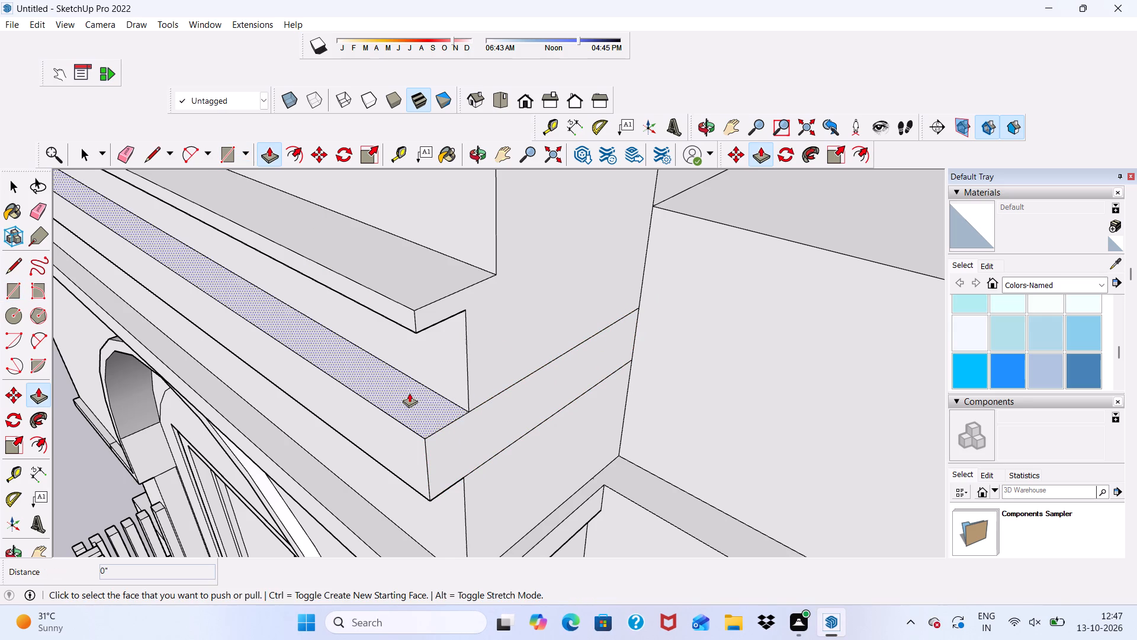
pyautogui.click(493, 430)
pyautogui.scroll(-6, 518, 441)
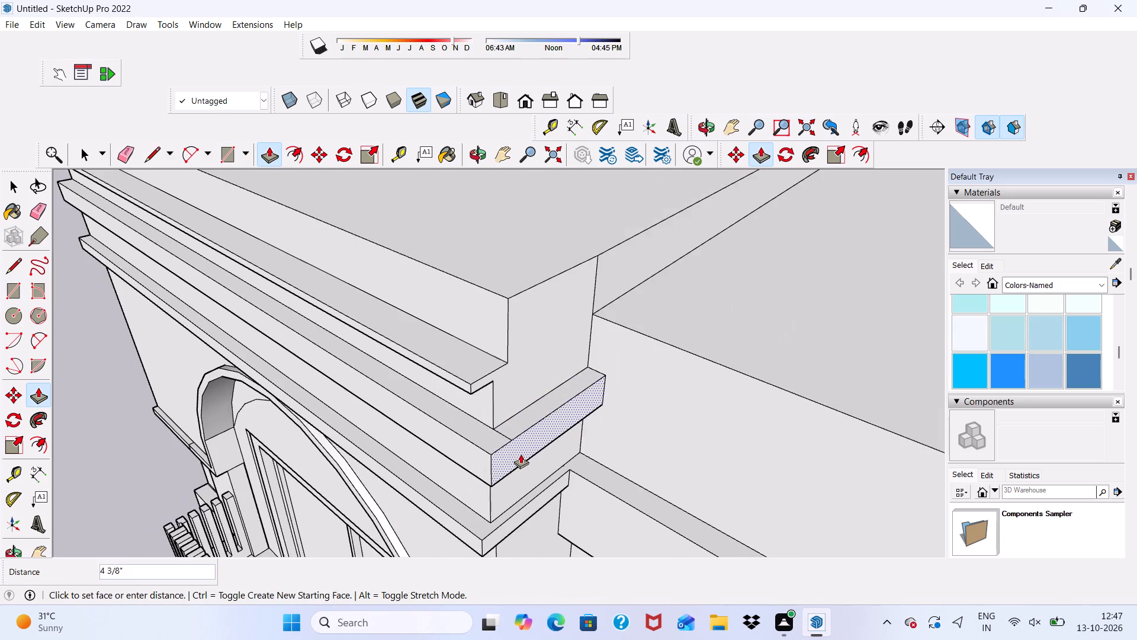
pyautogui.scroll(-2, 521, 454)
pyautogui.moveTo(525, 465); pyautogui.dragTo(503, 383, button='middle')
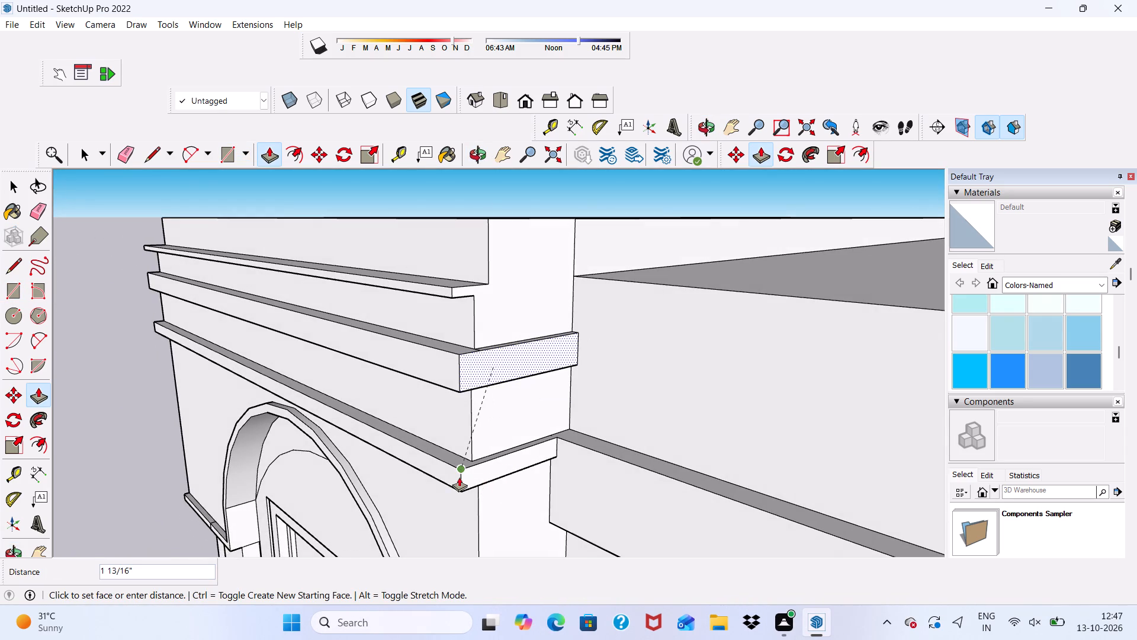
pyautogui.click(461, 476)
# Erase the seam on the top face of the middle band's corner.
pyautogui.moveTo(512, 333); pyautogui.dragTo(523, 410, button='middle')
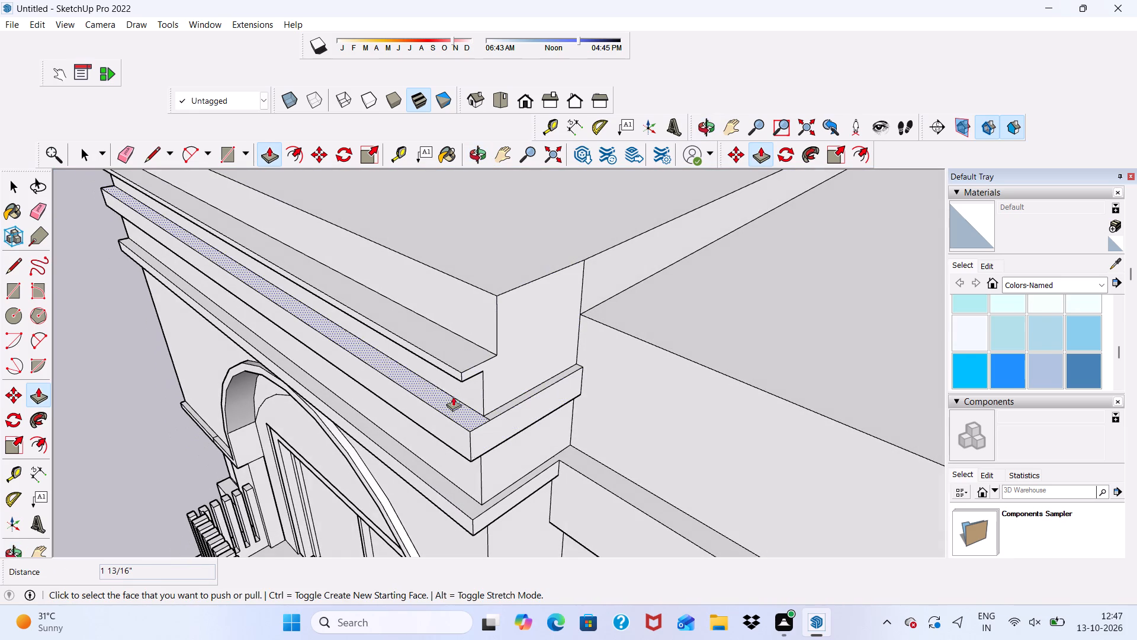
pyautogui.click(121, 153)
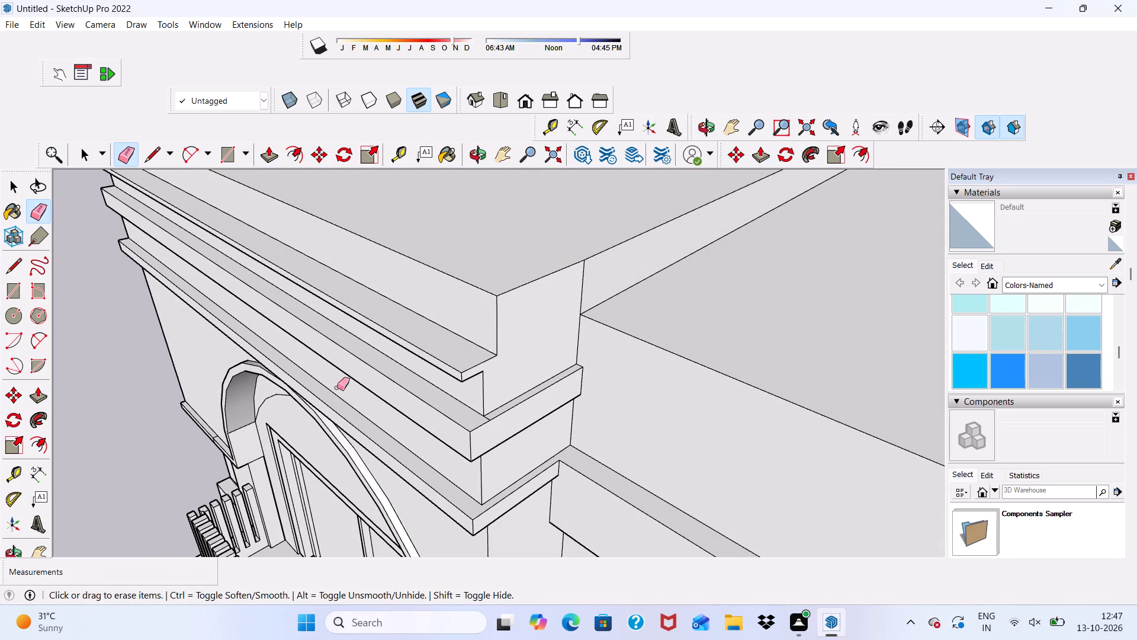
pyautogui.scroll(5, 353, 407)
pyautogui.scroll(5, 599, 411)
pyautogui.moveTo(615, 439); pyautogui.dragTo(628, 428)
pyautogui.scroll(-3, 579, 401)
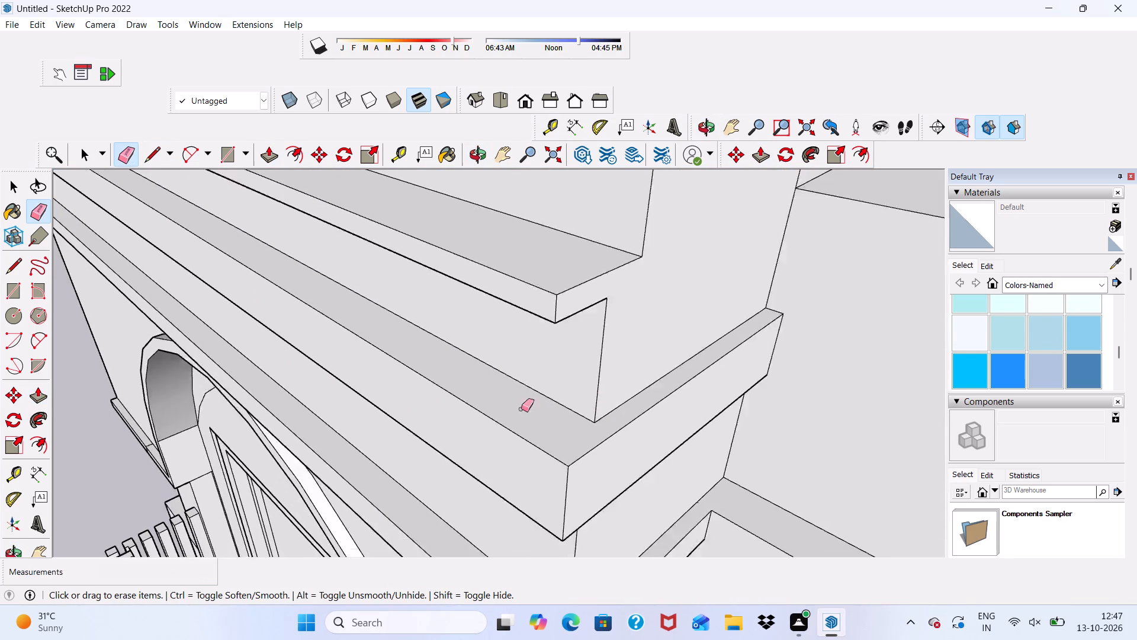
# Erase the seam on the underside of the middle band's corner.
pyautogui.scroll(-7, 521, 409)
pyautogui.moveTo(547, 424); pyautogui.dragTo(714, 274, button='middle')
pyautogui.scroll(2, 640, 366)
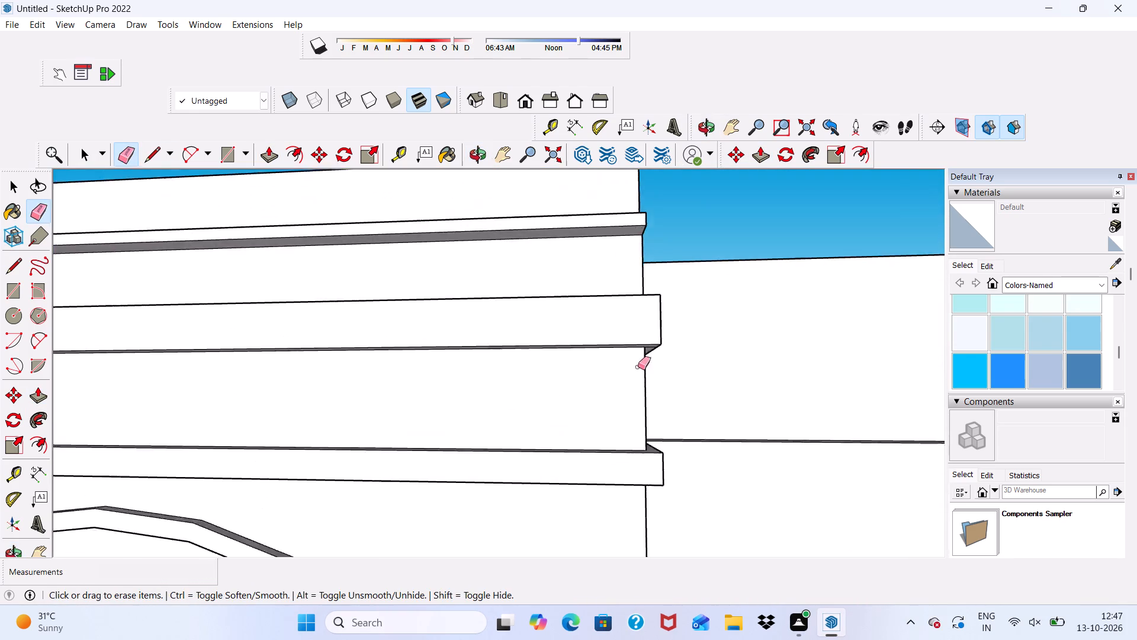
pyautogui.scroll(4, 638, 367)
pyautogui.scroll(-1, 638, 348)
pyautogui.scroll(5, 679, 298)
pyautogui.moveTo(650, 389); pyautogui.dragTo(611, 241, button='middle')
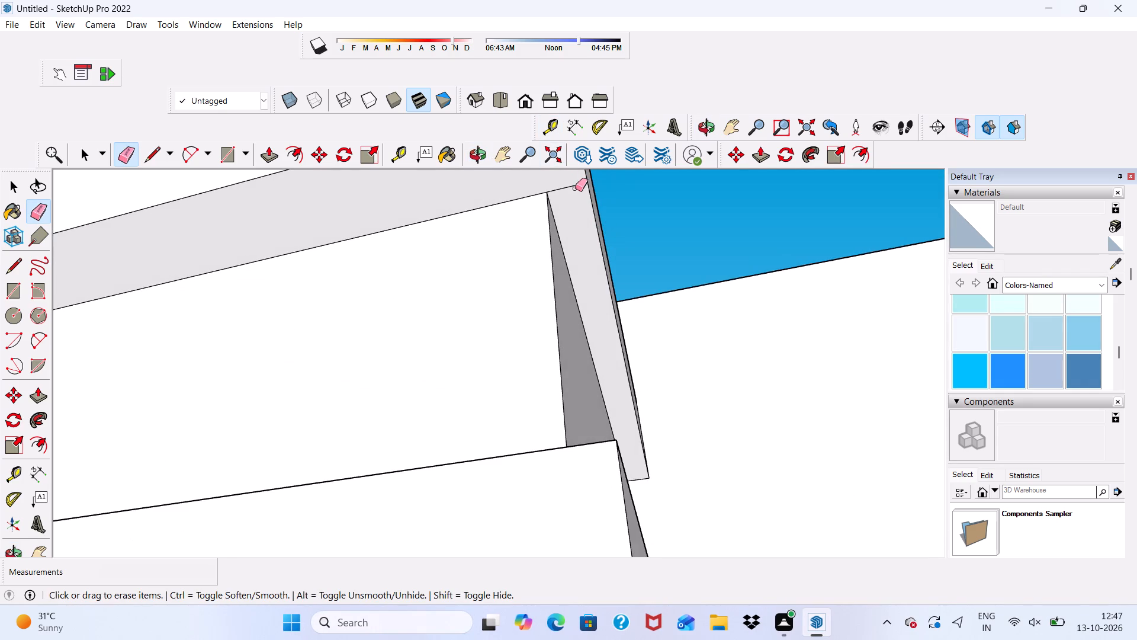
pyautogui.moveTo(575, 188); pyautogui.dragTo(580, 219)
pyautogui.moveTo(574, 185); pyautogui.dragTo(582, 216)
pyautogui.scroll(-11, 595, 257)
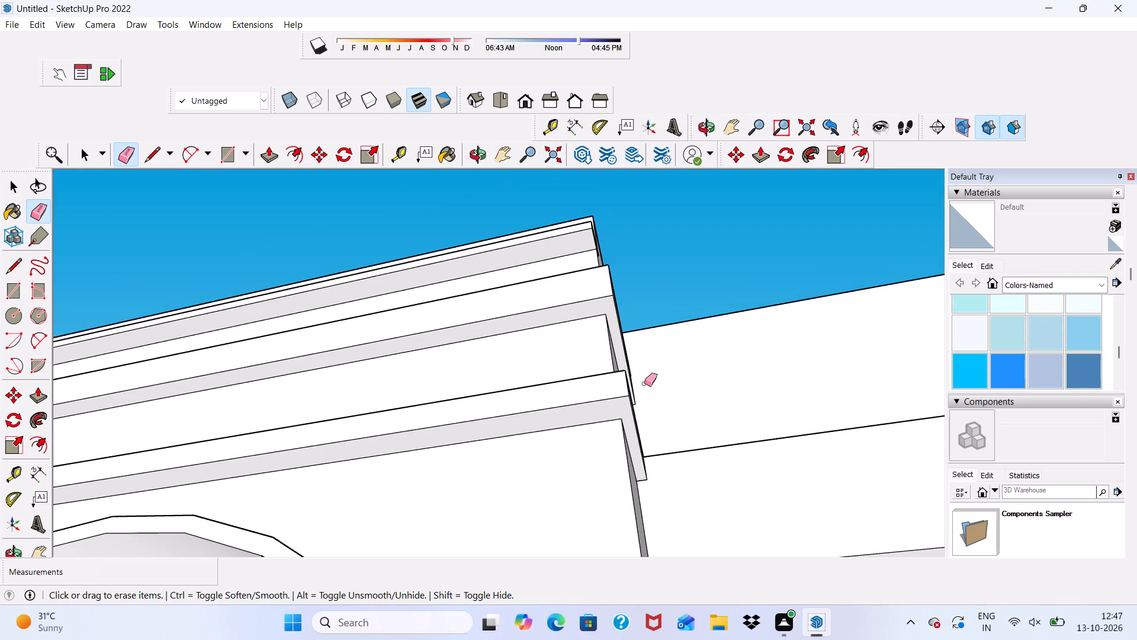
pyautogui.scroll(-3, 579, 363)
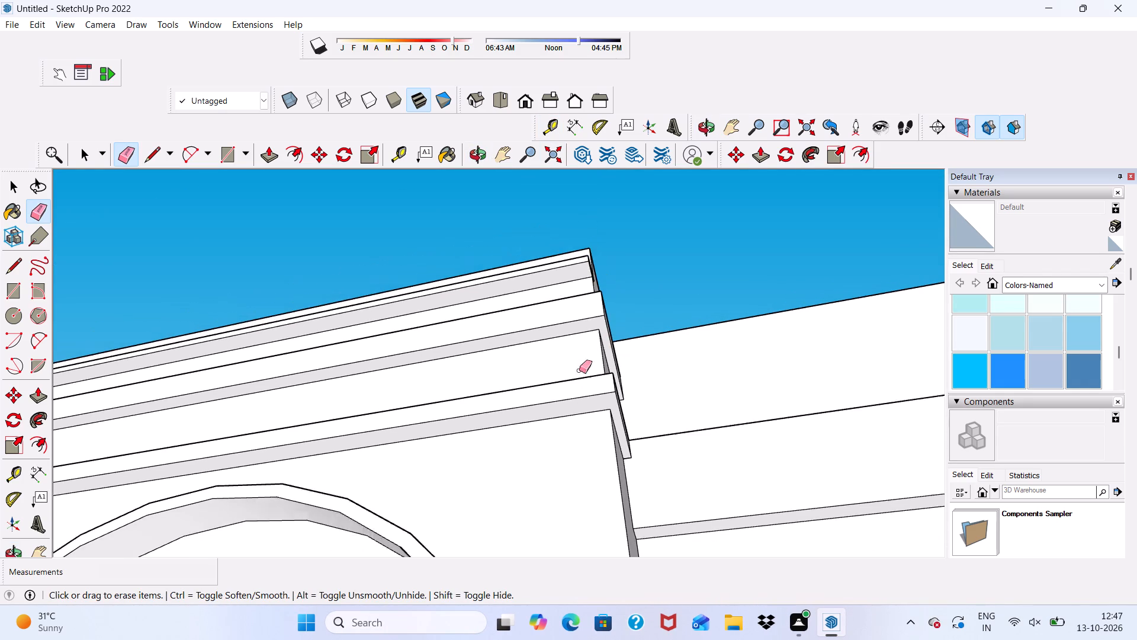
pyautogui.scroll(-1, 579, 370)
pyautogui.press('space')
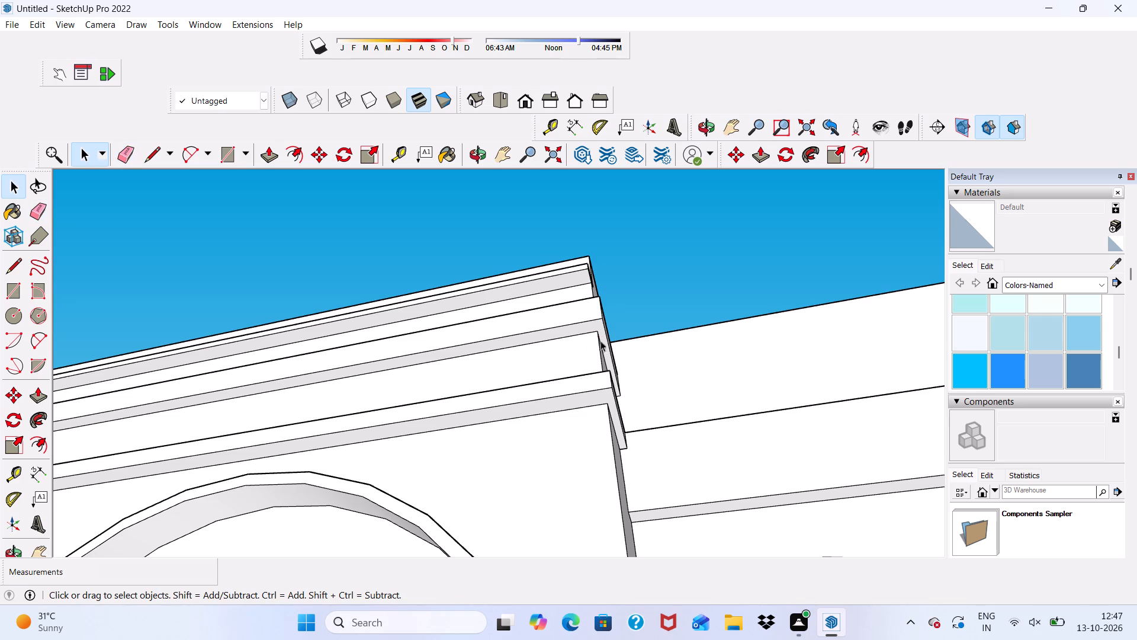
# Draw a rectangle about 2' 8 11/16" by 1 7/8" on the side wall, continuing the top band's end back to the wall's rear edge.
pyautogui.scroll(-1, 551, 286)
pyautogui.moveTo(554, 297); pyautogui.dragTo(411, 469, button='middle')
pyautogui.scroll(5, 774, 255)
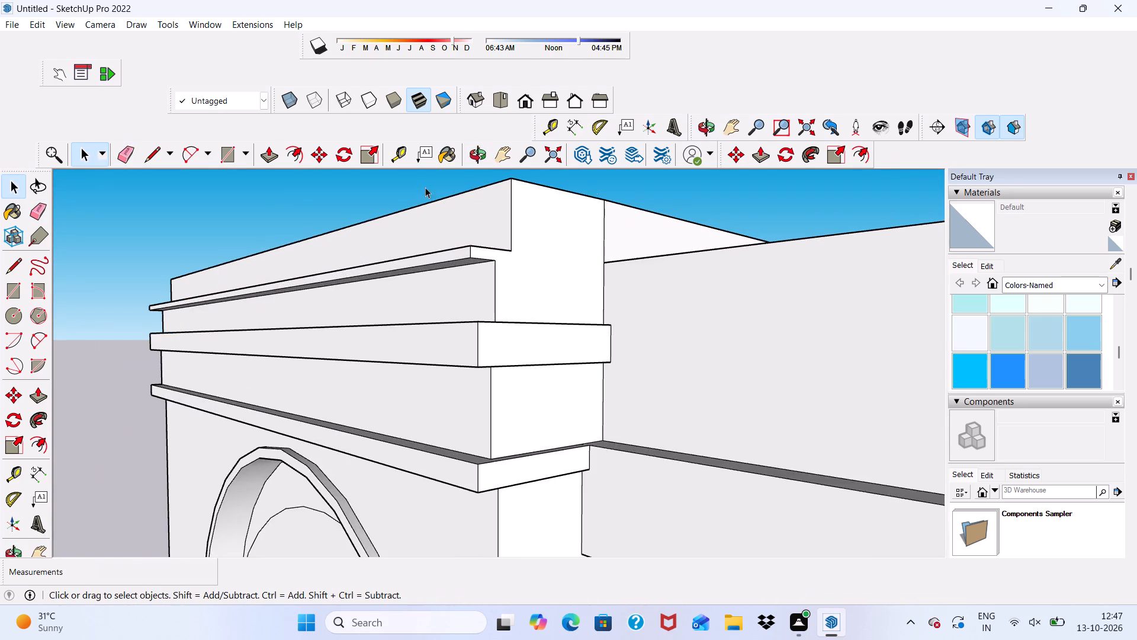
pyautogui.scroll(2, 278, 182)
pyautogui.click(225, 156)
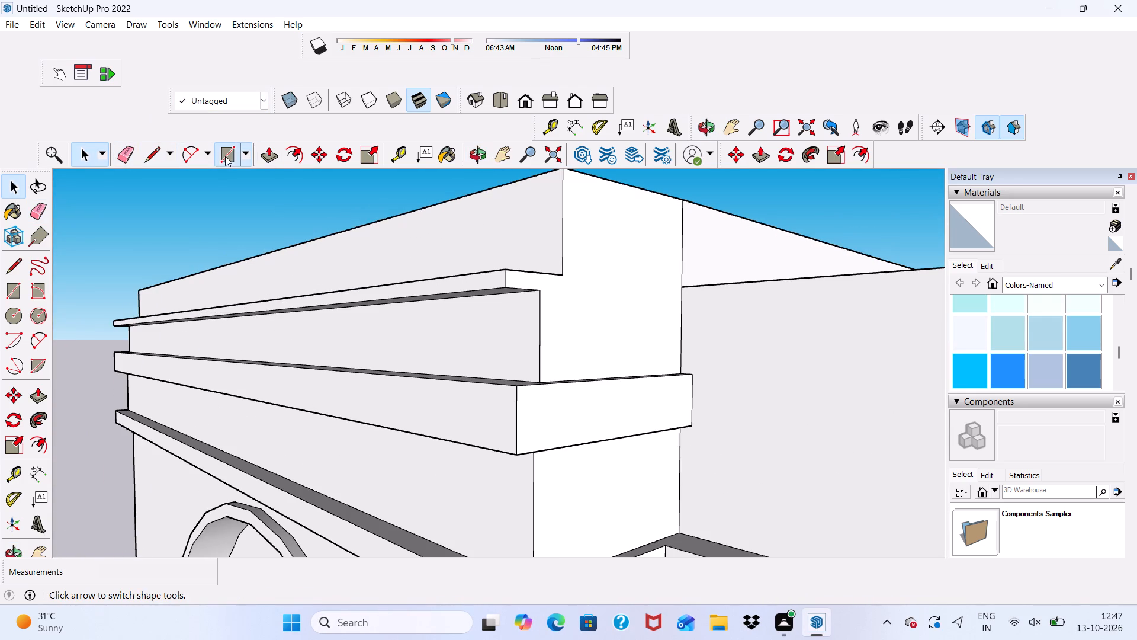
pyautogui.scroll(5, 567, 338)
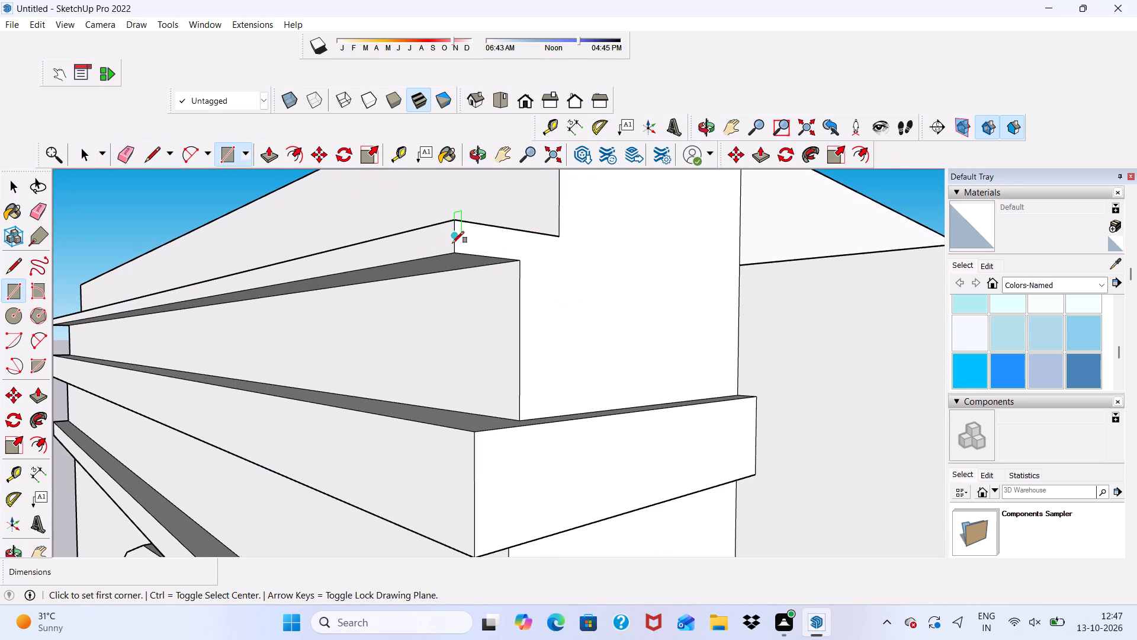
pyautogui.click(455, 252)
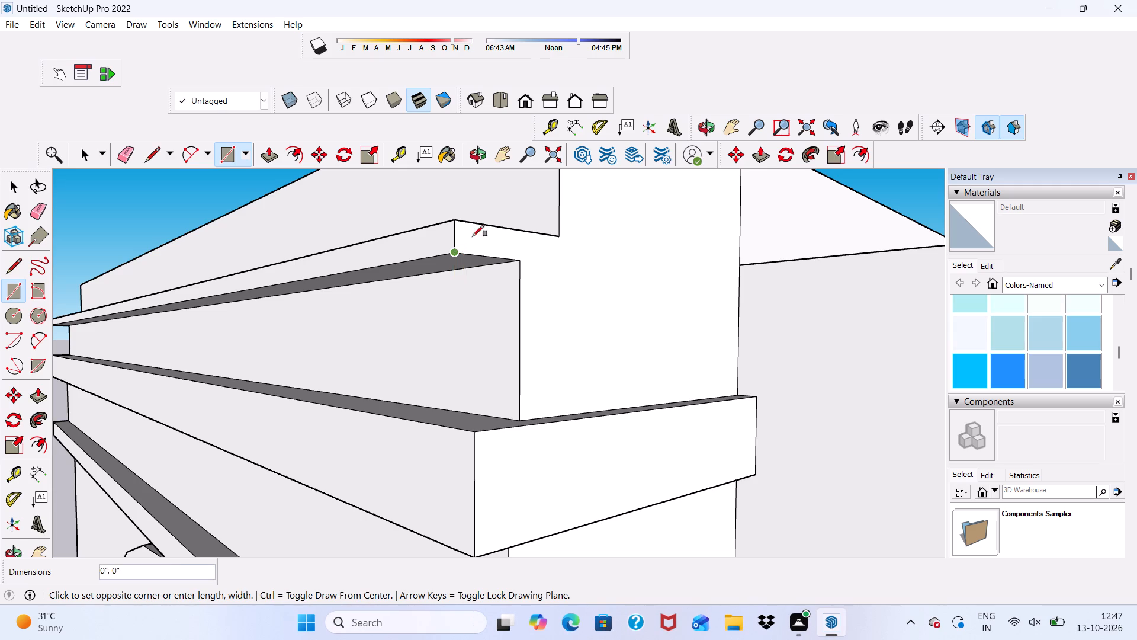
pyautogui.scroll(5, 763, 280)
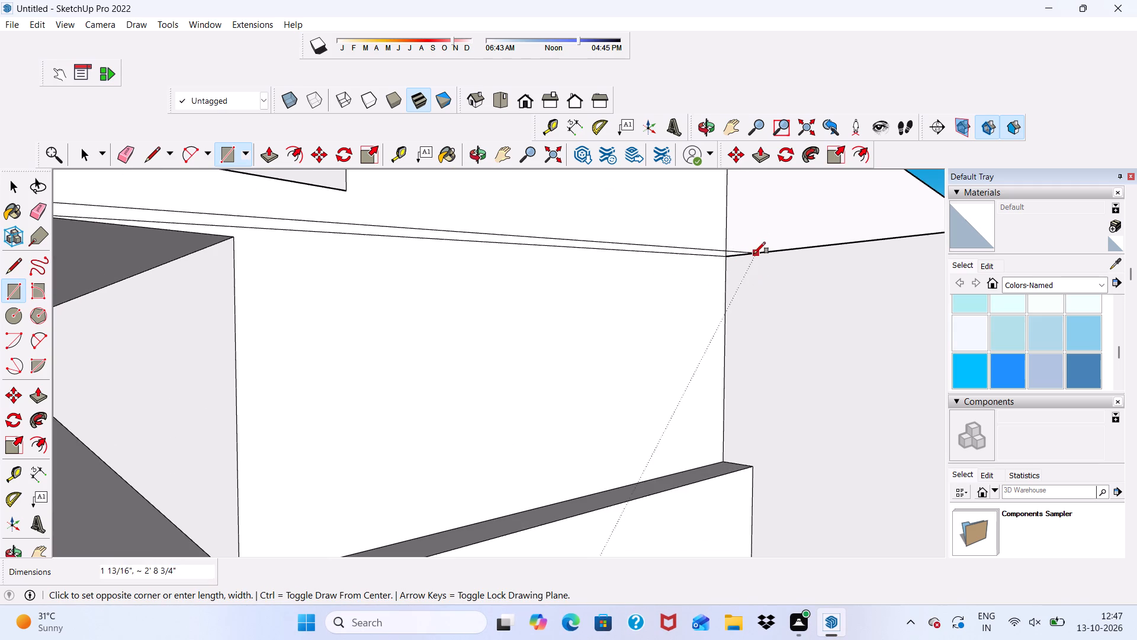
pyautogui.scroll(-9, 755, 232)
pyautogui.moveTo(760, 281); pyautogui.dragTo(696, 306, button='middle')
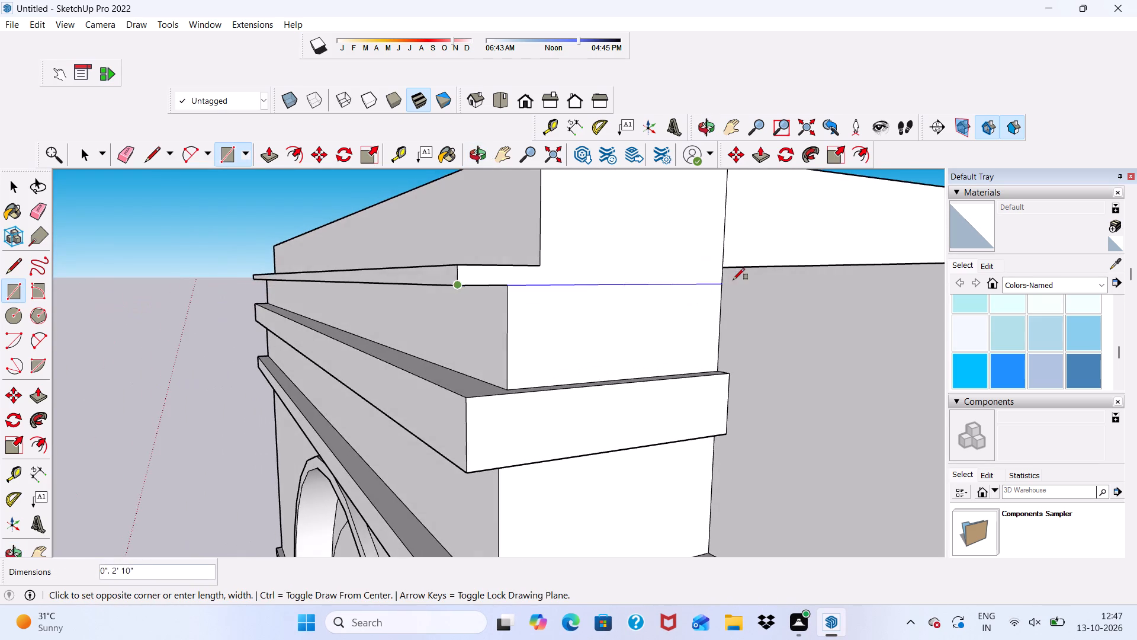
pyautogui.scroll(10, 733, 279)
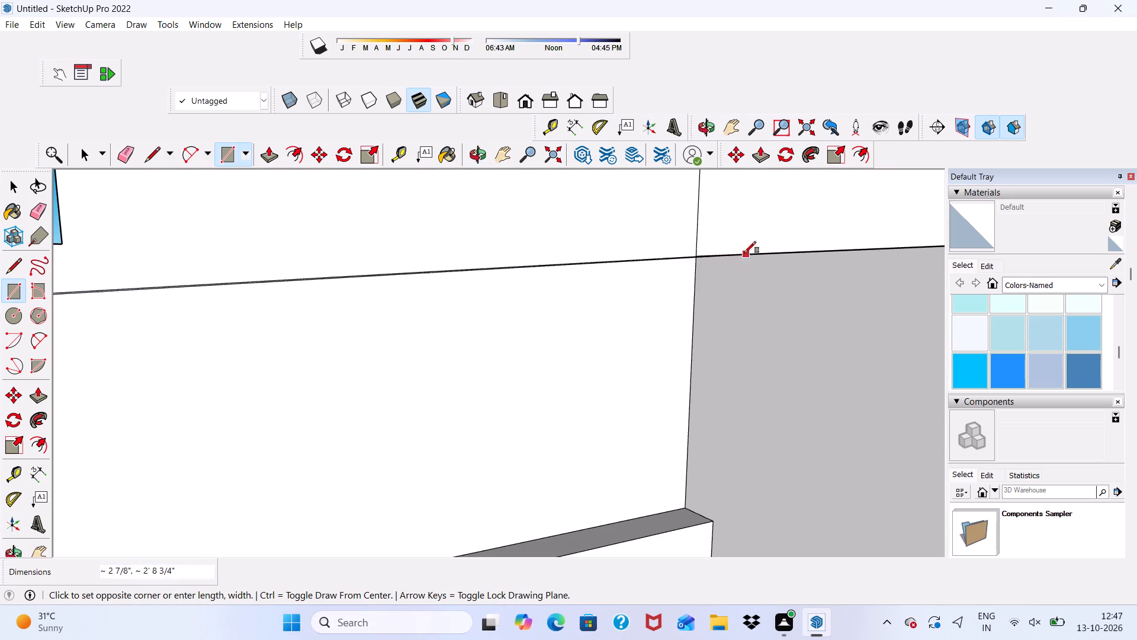
pyautogui.scroll(1, 686, 263)
pyautogui.scroll(-1, 698, 241)
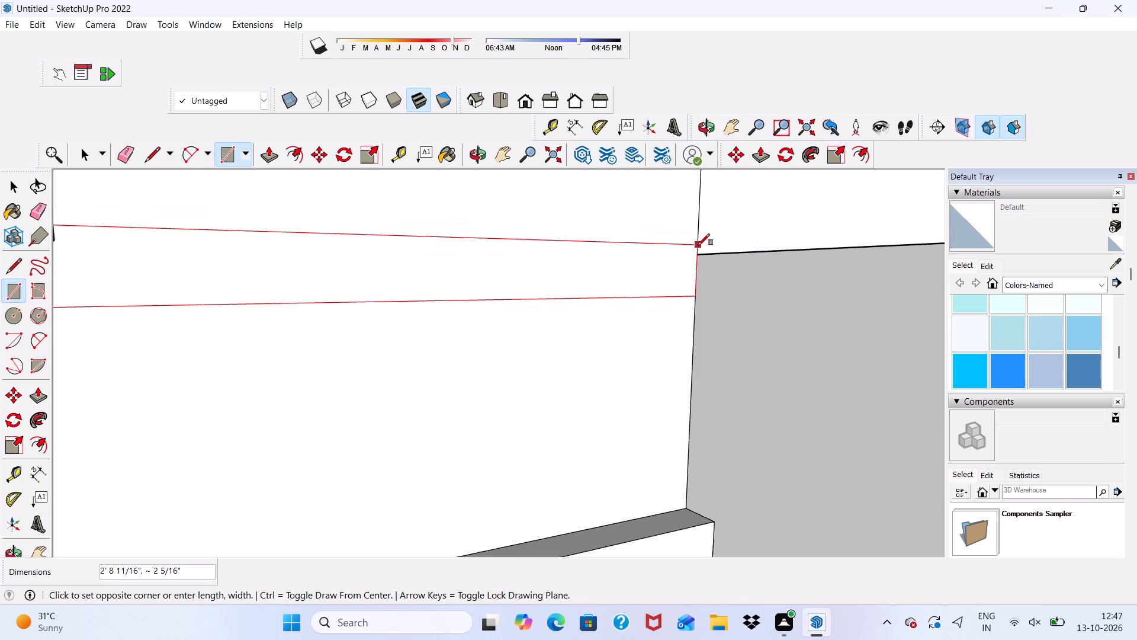
pyautogui.scroll(-6, 698, 245)
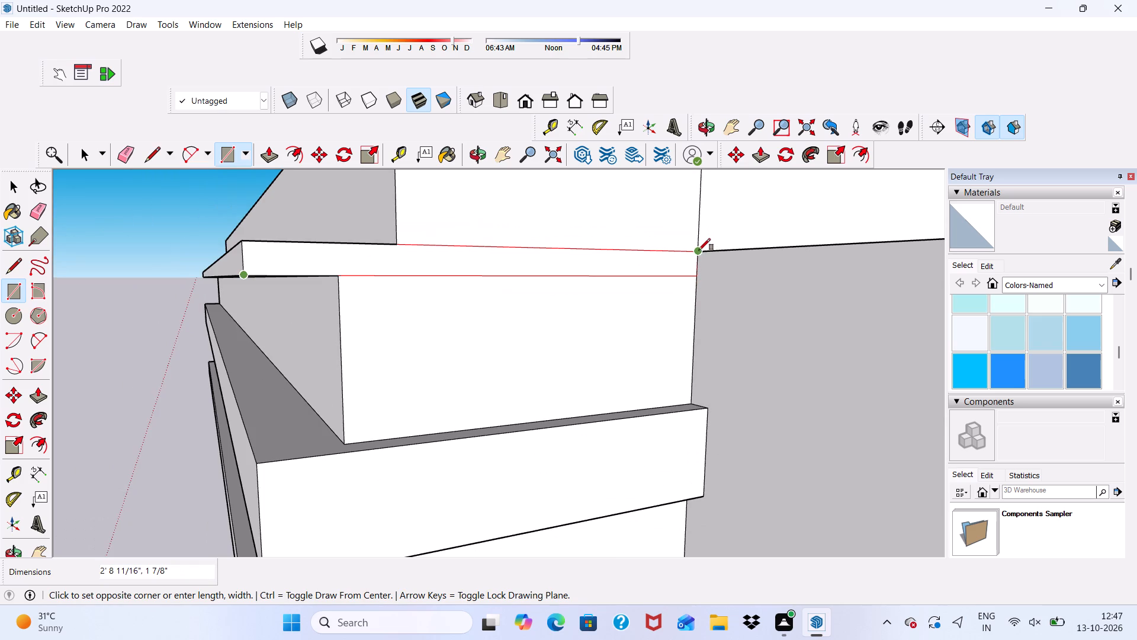
pyautogui.click(699, 250)
# Push/Pull the top band's new side rectangle outward 4".
pyautogui.click(273, 150)
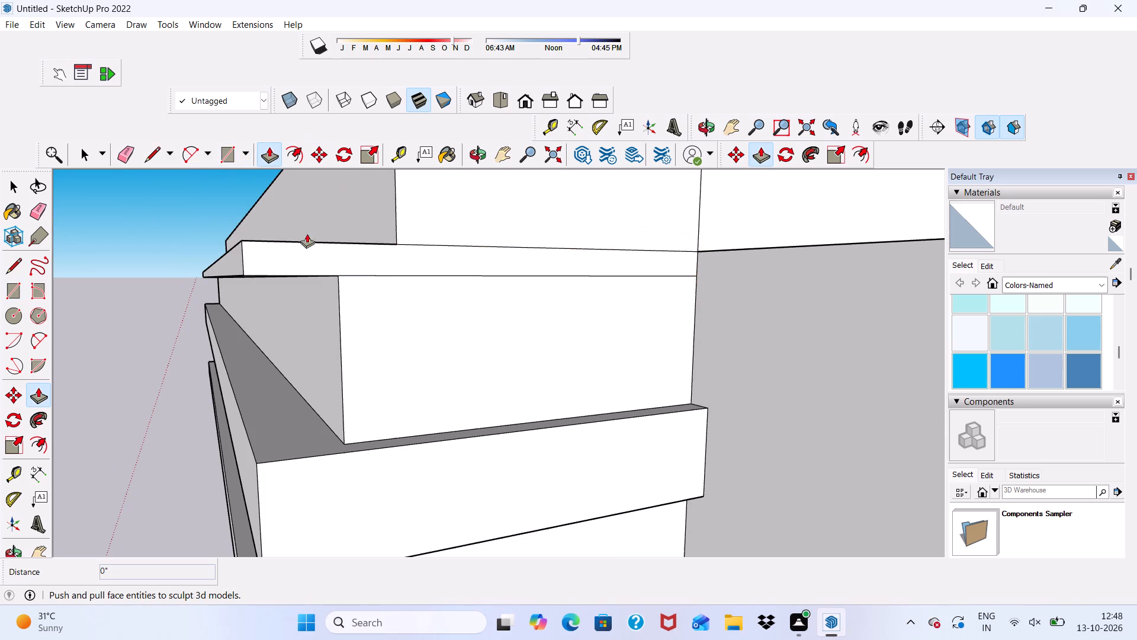
pyautogui.click(368, 267)
pyautogui.scroll(-1, 336, 277)
pyautogui.moveTo(336, 277); pyautogui.dragTo(205, 466, button='middle')
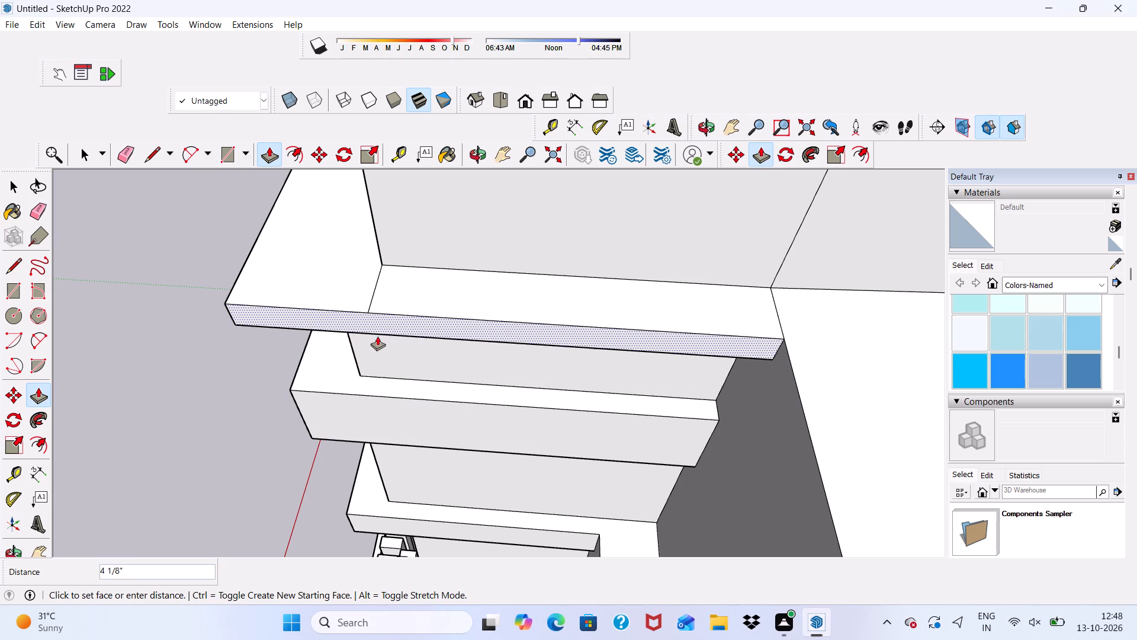
pyautogui.click(377, 334)
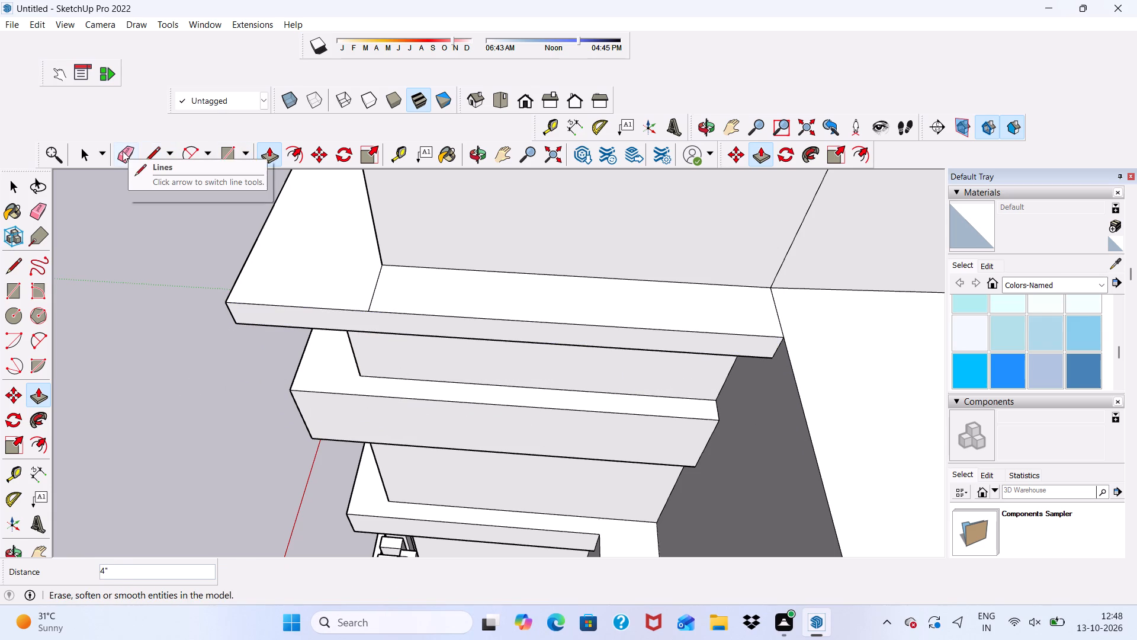
# Erase the seam on the top face of the top band's corner.
pyautogui.click(123, 151)
pyautogui.moveTo(345, 295); pyautogui.dragTo(390, 284)
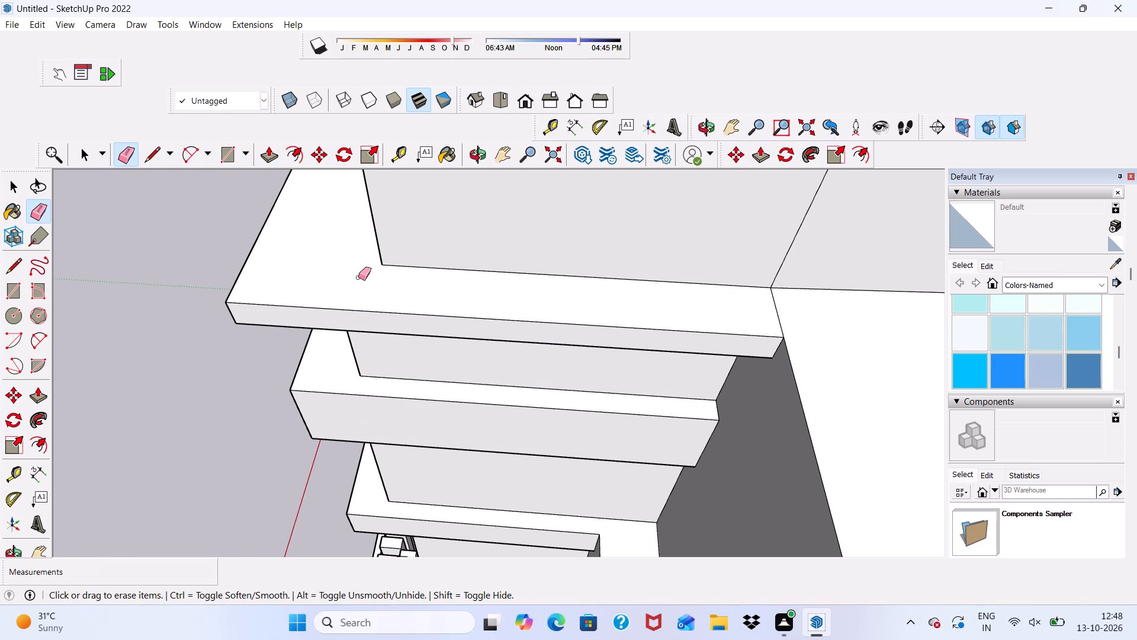
# Push/Pull the side face of the middle band outward about 1 5/16".
pyautogui.scroll(-7, 295, 286)
pyautogui.moveTo(272, 312); pyautogui.dragTo(602, 121, button='middle')
pyautogui.scroll(-12, 406, 237)
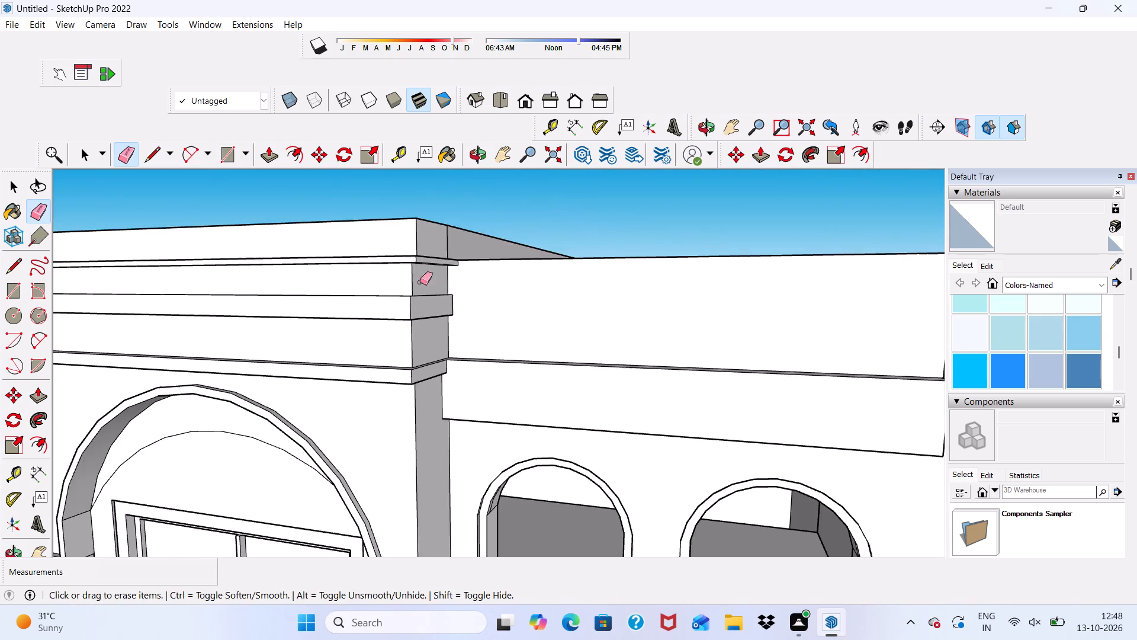
pyautogui.scroll(-1, 412, 275)
pyautogui.moveTo(412, 275); pyautogui.dragTo(172, 328, button='middle')
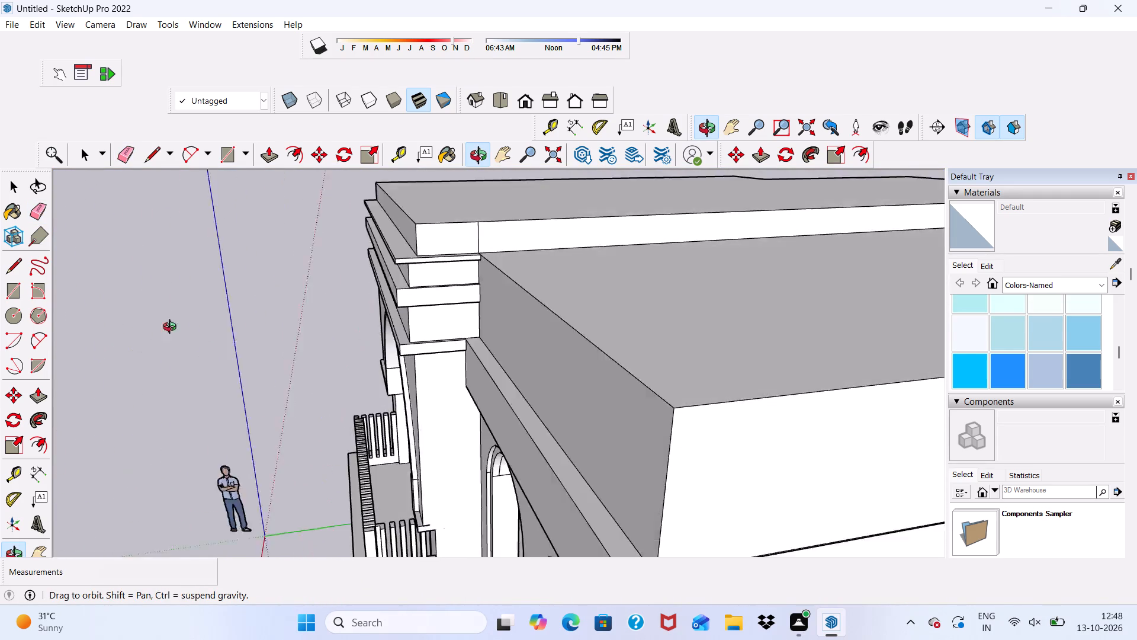
pyautogui.moveTo(172, 328); pyautogui.dragTo(184, 323, button='middle')
pyautogui.scroll(6, 383, 347)
pyautogui.moveTo(416, 288); pyautogui.dragTo(386, 361, button='middle')
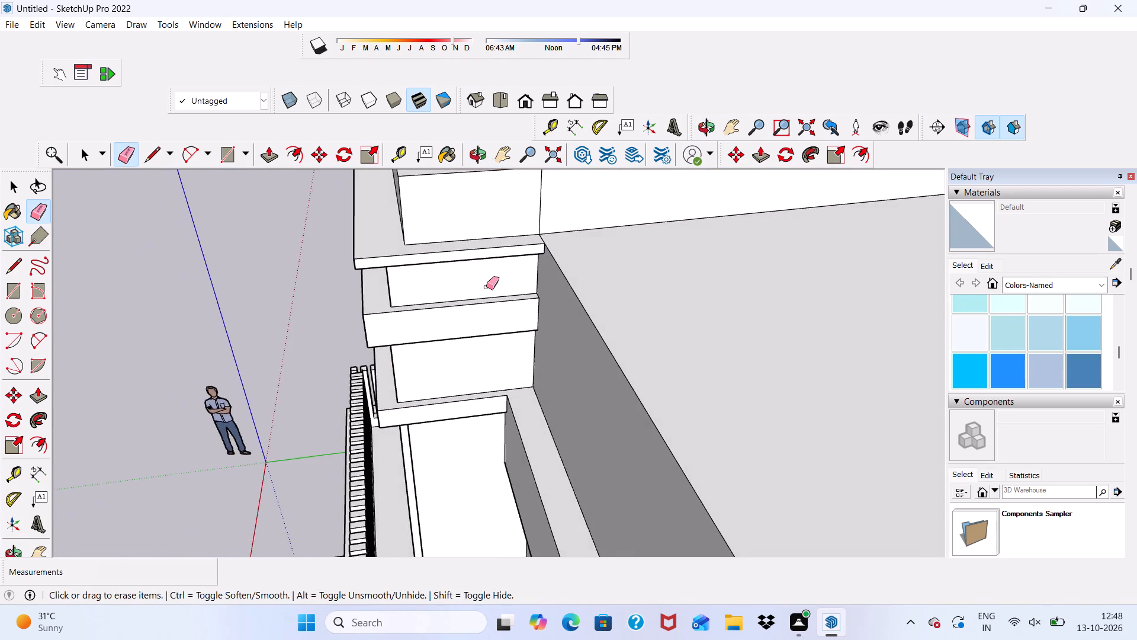
pyautogui.scroll(6, 486, 287)
pyautogui.press('space')
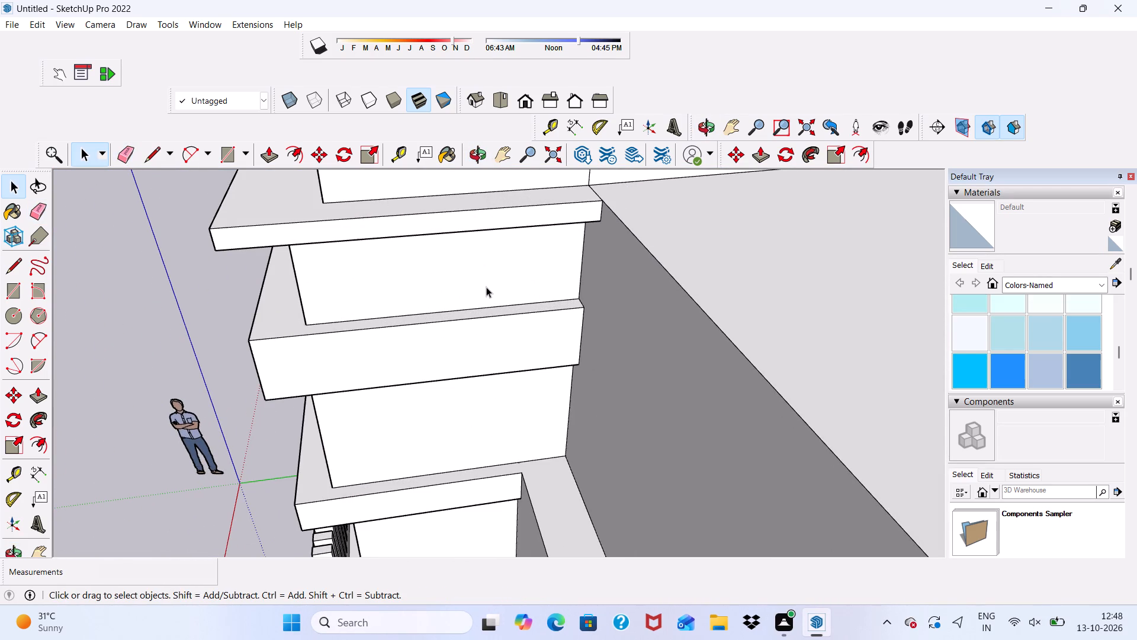
pyautogui.scroll(2, 451, 336)
pyautogui.click(435, 336)
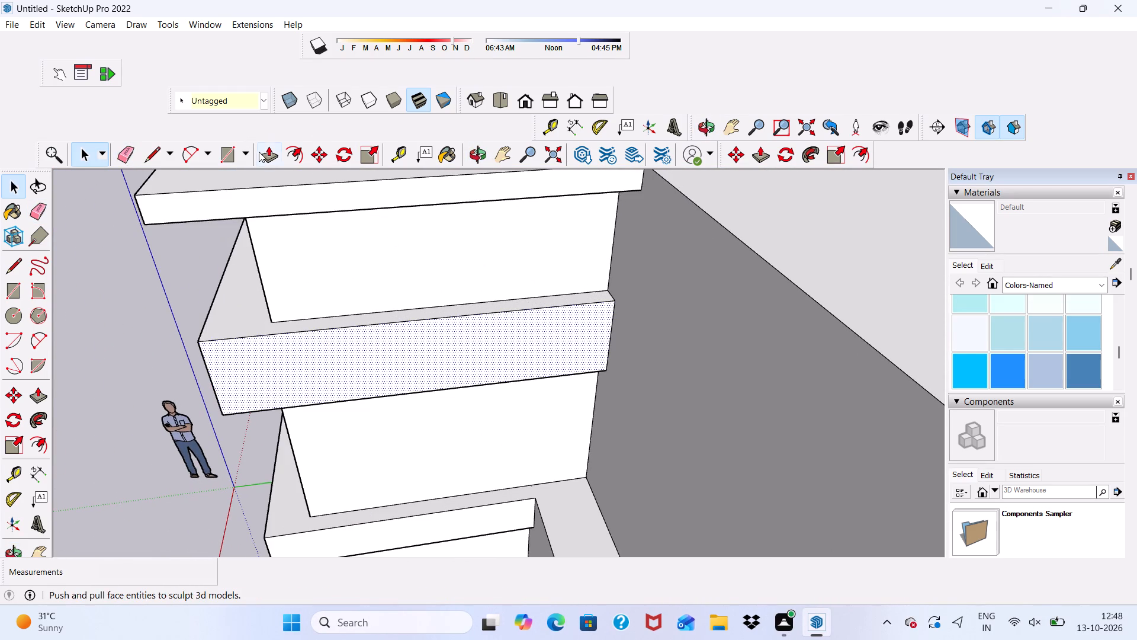
pyautogui.click(259, 152)
pyautogui.moveTo(334, 373); pyautogui.dragTo(330, 382)
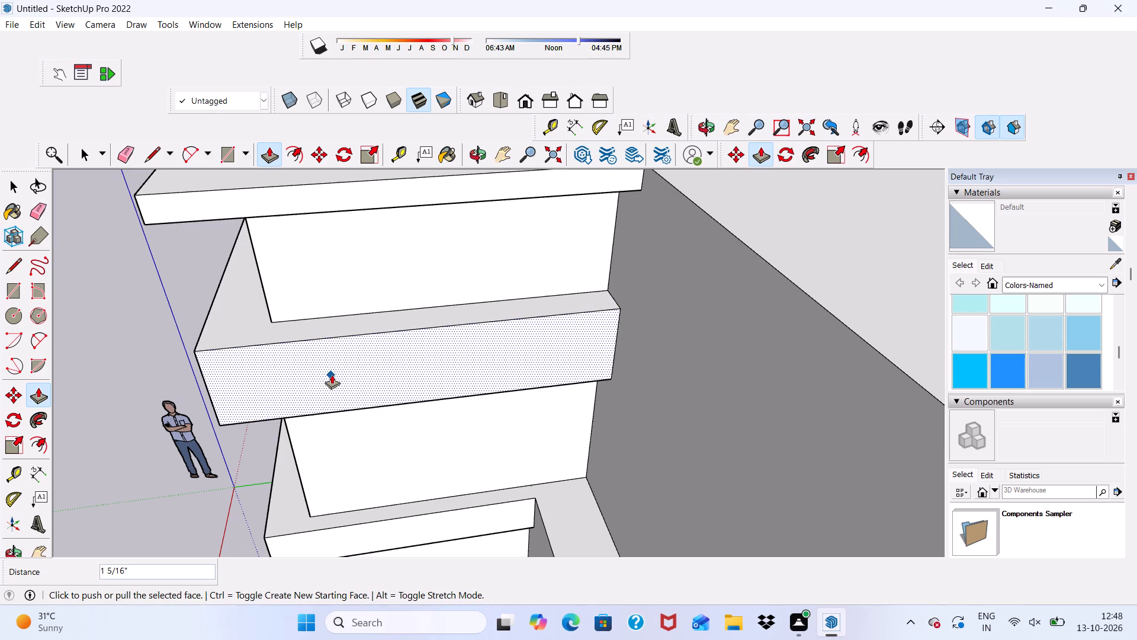
# Push/Pull the middle band's side face outward a further 7/8" or so.
pyautogui.scroll(-6, 331, 366)
pyautogui.moveTo(373, 369); pyautogui.dragTo(468, 351, button='middle')
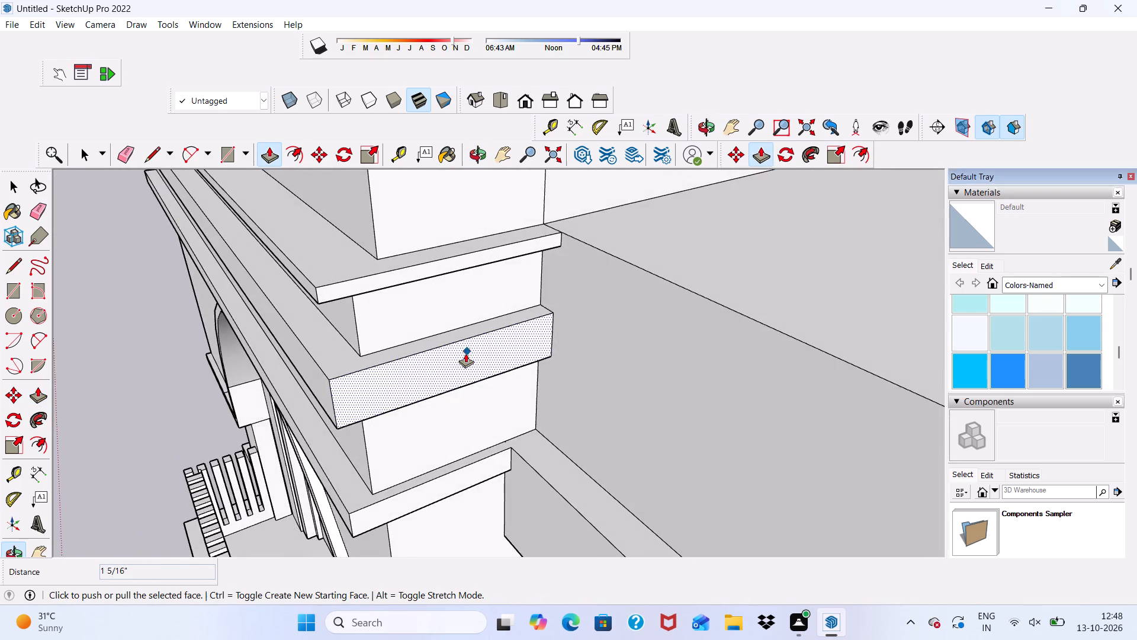
pyautogui.scroll(3, 462, 365)
pyautogui.moveTo(462, 365); pyautogui.dragTo(464, 372)
pyautogui.scroll(-6, 444, 338)
pyautogui.scroll(-1, 346, 336)
pyautogui.moveTo(317, 342); pyautogui.dragTo(287, 356, button='middle')
pyautogui.scroll(6, 414, 301)
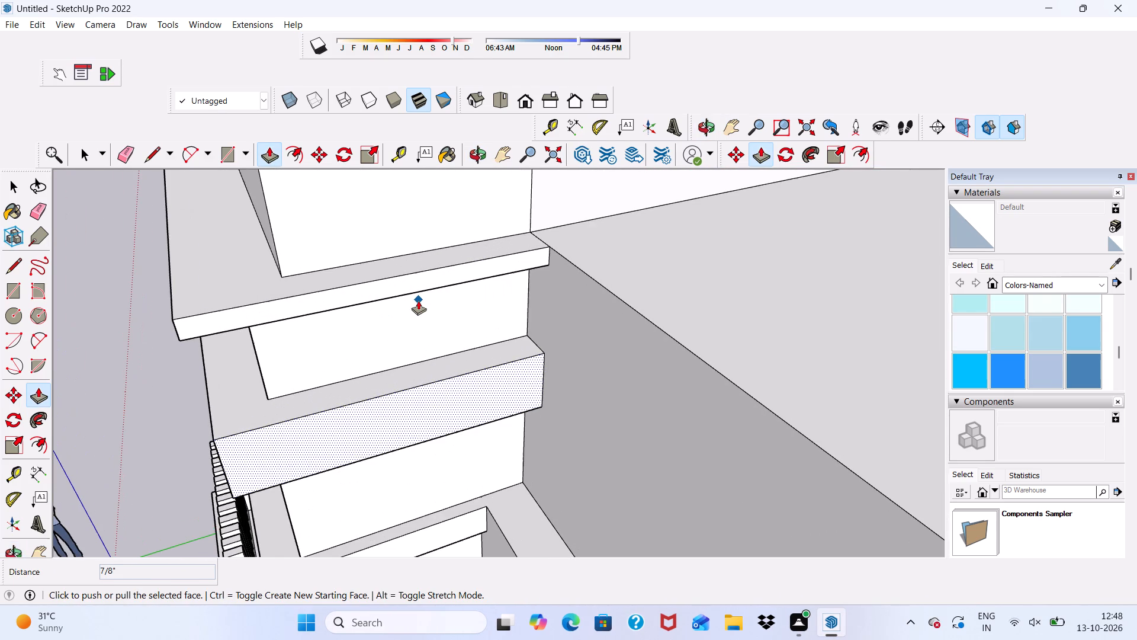
pyautogui.press('space')
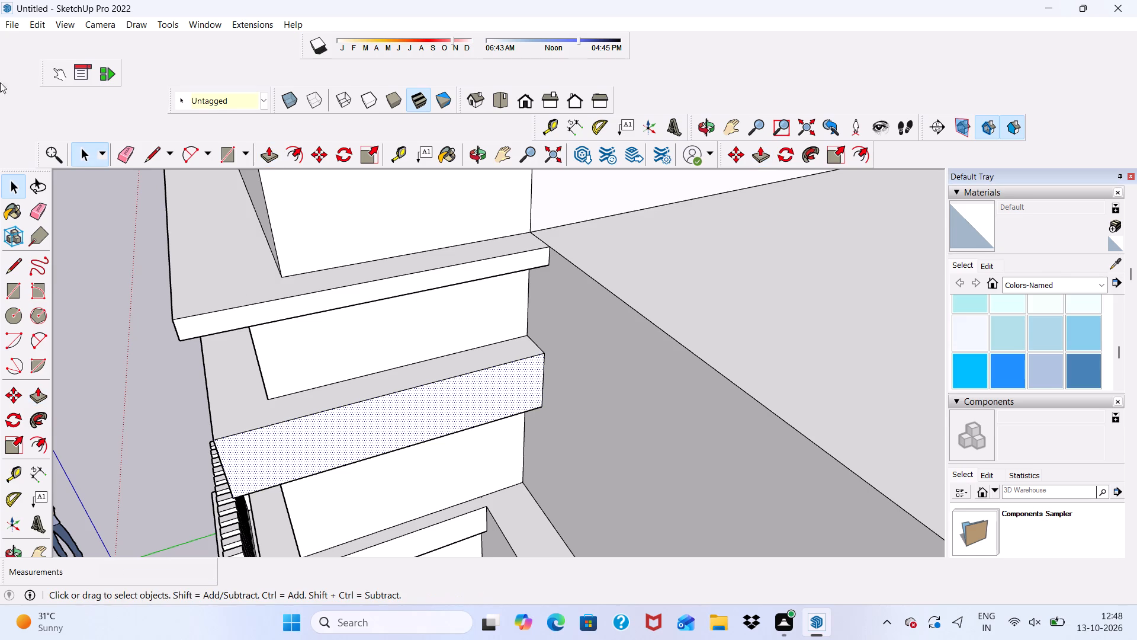
# Push/Pull the side face of the top band inward about 3/16".
pyautogui.scroll(2, 205, 267)
pyautogui.scroll(-1, 224, 301)
pyautogui.scroll(6, 243, 338)
pyautogui.click(246, 331)
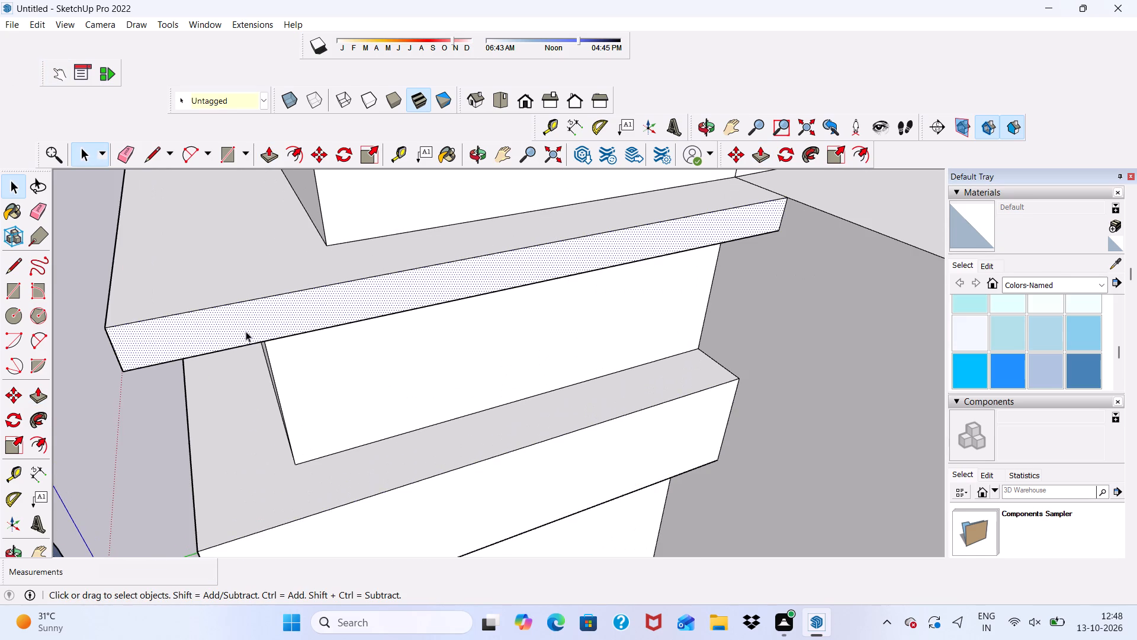
pyautogui.click(274, 151)
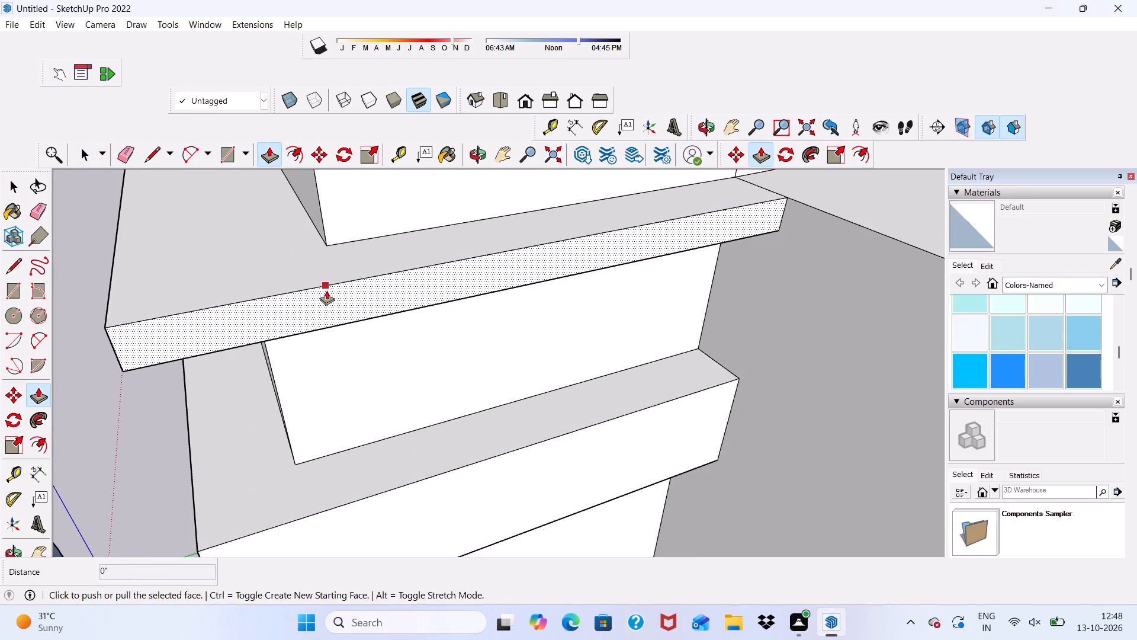
pyautogui.moveTo(326, 290); pyautogui.dragTo(330, 281)
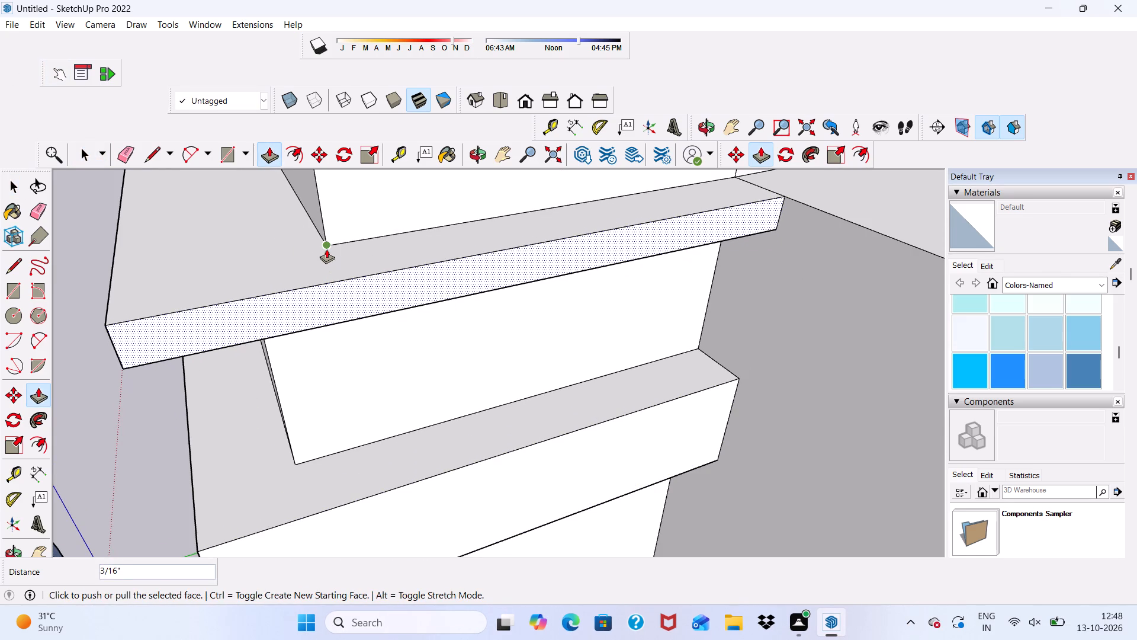
pyautogui.click(326, 248)
pyautogui.press('space')
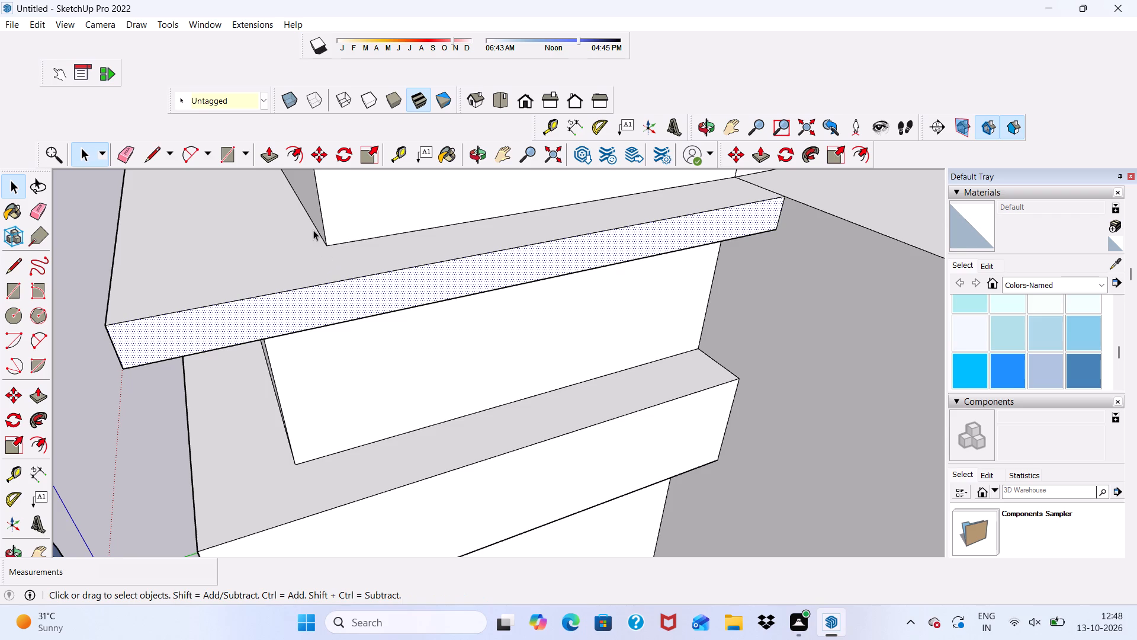
# Thicken the top band by pulling its top face upward about 3/8" and repeating the pull.
pyautogui.scroll(6, 313, 230)
pyautogui.click(227, 286)
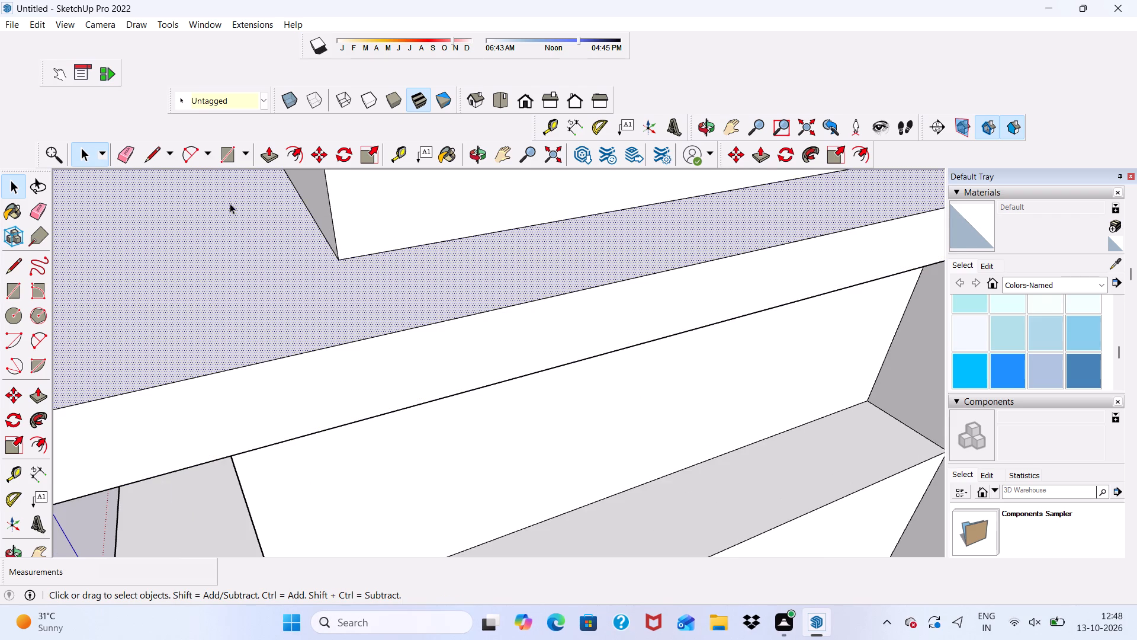
pyautogui.click(276, 152)
pyautogui.moveTo(270, 314); pyautogui.dragTo(268, 296)
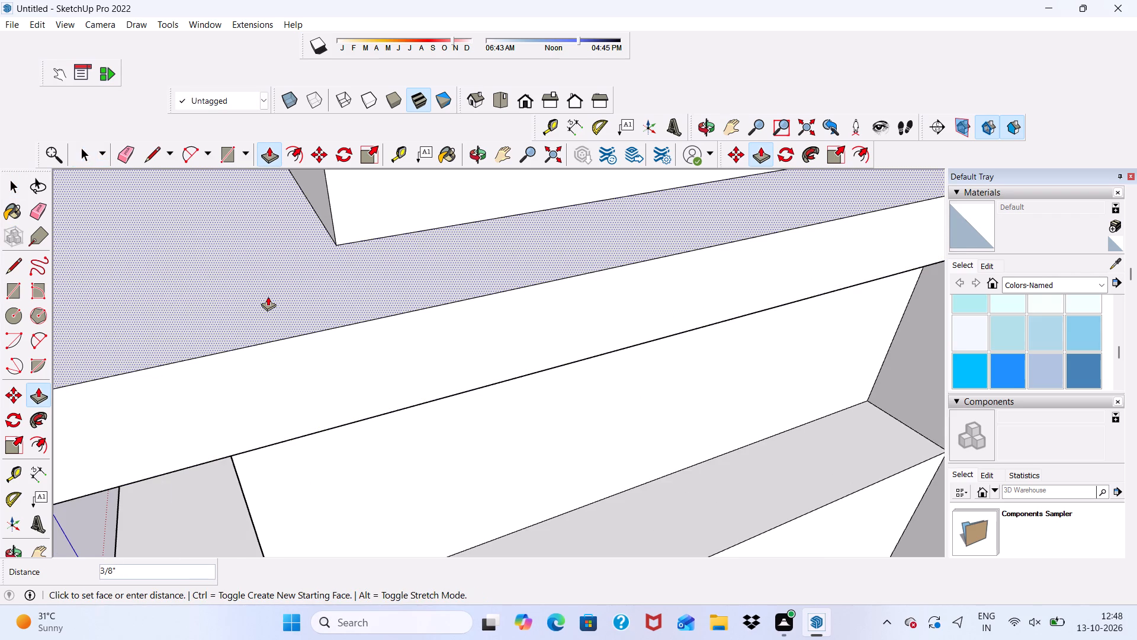
pyautogui.moveTo(268, 296); pyautogui.dragTo(268, 297)
pyautogui.click(267, 295)
pyautogui.tripleClick(267, 295)
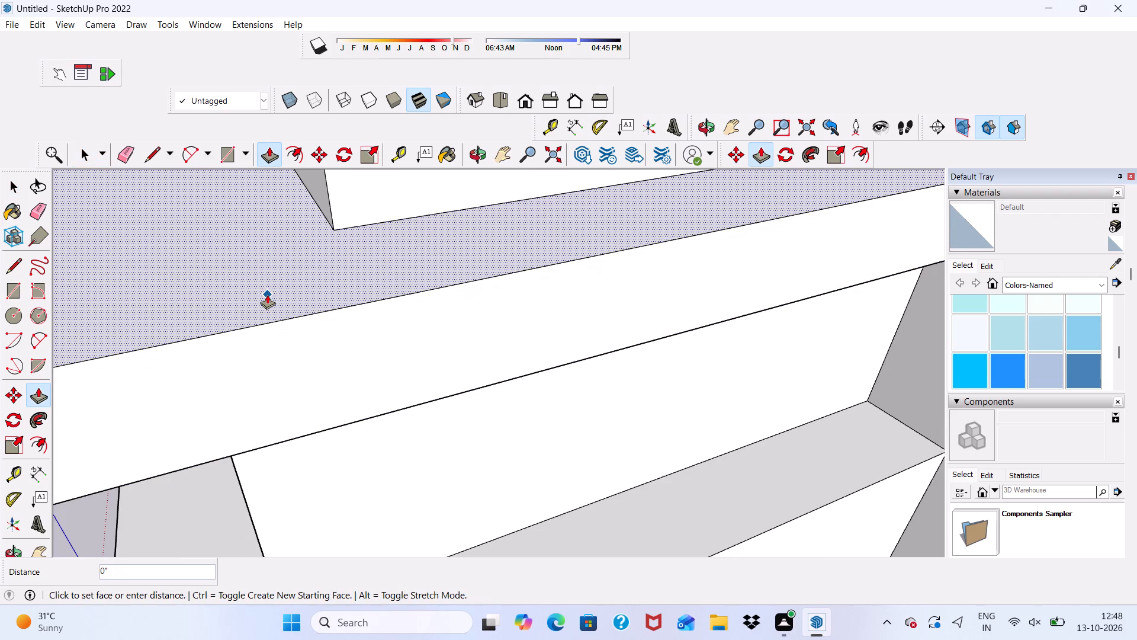
pyautogui.press('space')
# Examine the three bands at both ends of the facade and the overall front of the house.
pyautogui.scroll(-5, 241, 391)
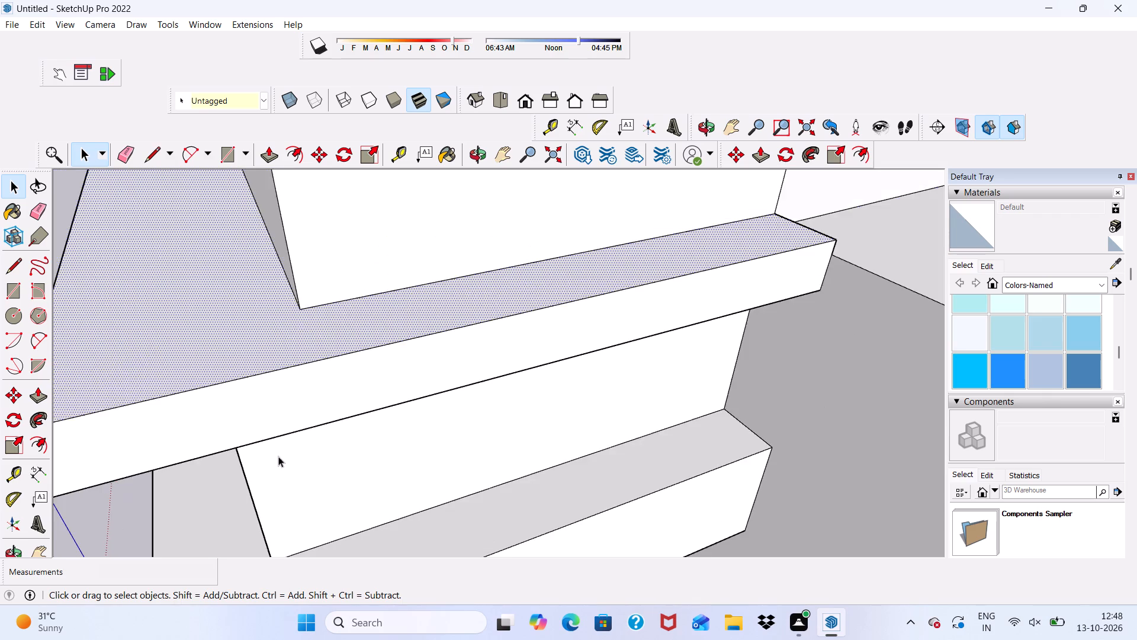
pyautogui.scroll(-11, 278, 456)
pyautogui.moveTo(332, 274); pyautogui.dragTo(419, 99, button='middle')
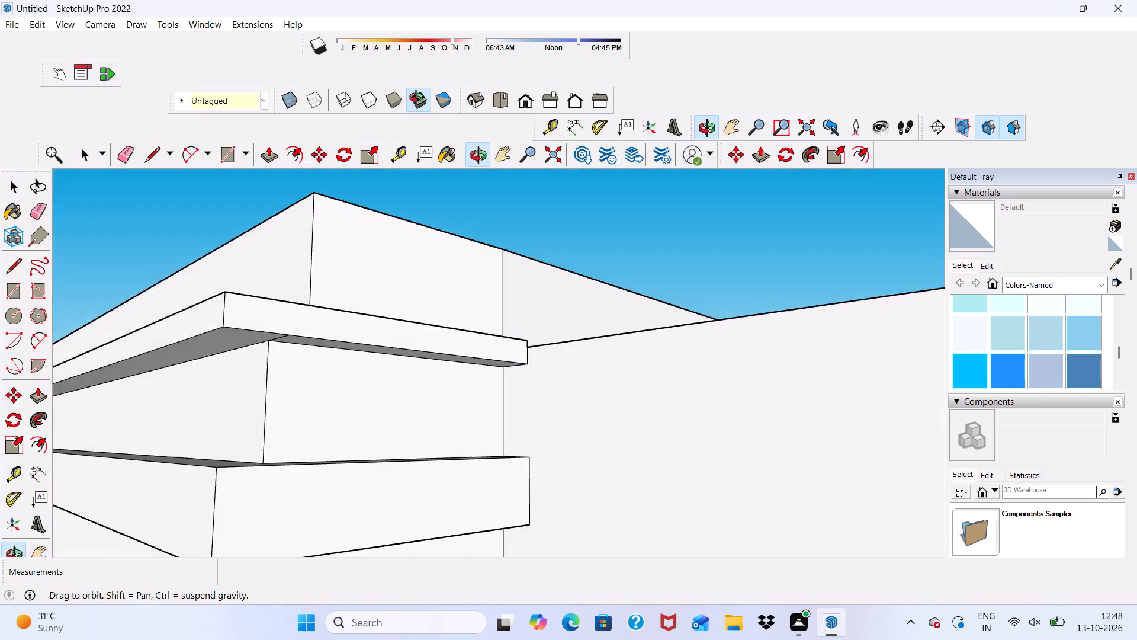
pyautogui.moveTo(419, 99); pyautogui.dragTo(375, 282, button='middle')
pyautogui.scroll(1, 375, 282)
pyautogui.scroll(-7, 375, 284)
pyautogui.moveTo(284, 308); pyautogui.dragTo(407, 137, button='middle')
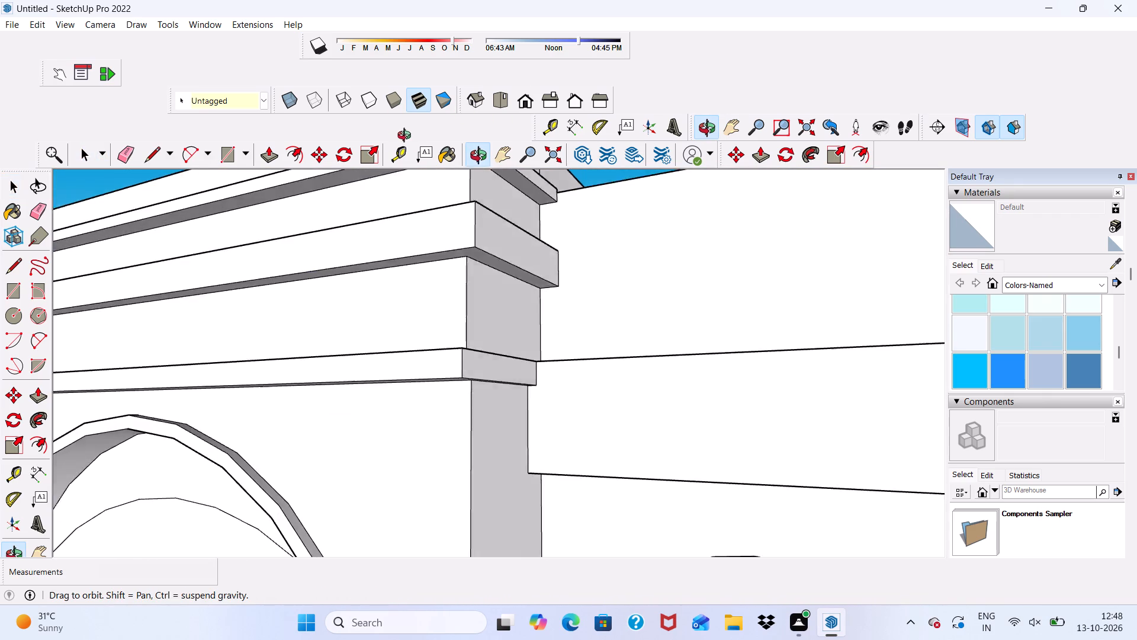
pyautogui.moveTo(407, 137); pyautogui.dragTo(549, 196, button='middle')
pyautogui.scroll(-10, 560, 219)
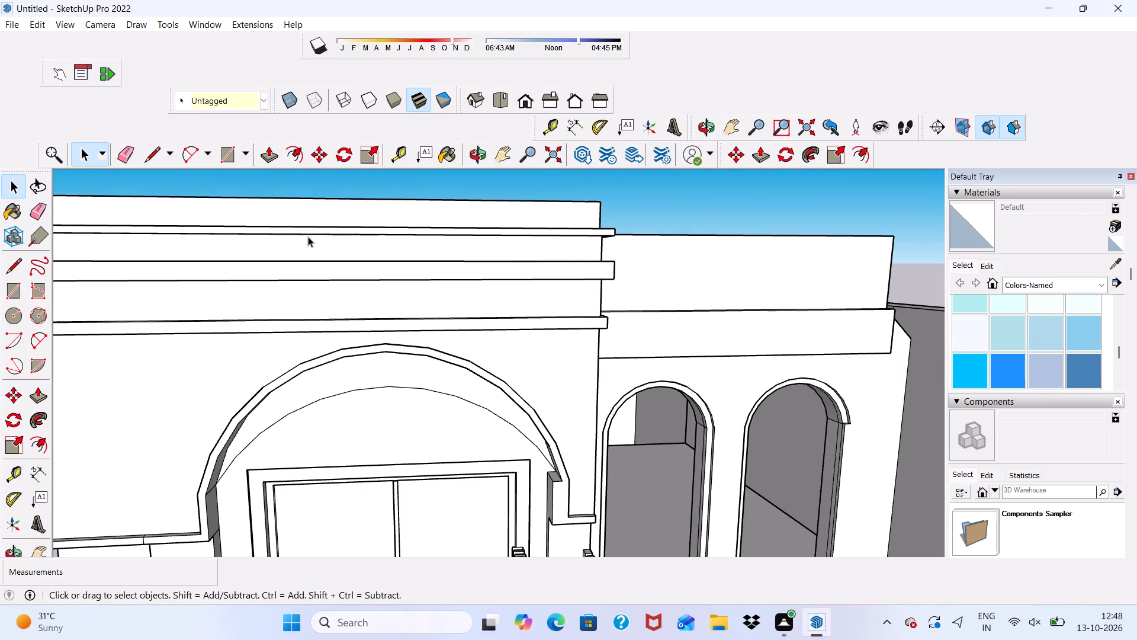
pyautogui.moveTo(311, 237); pyautogui.dragTo(628, 247, button='middle')
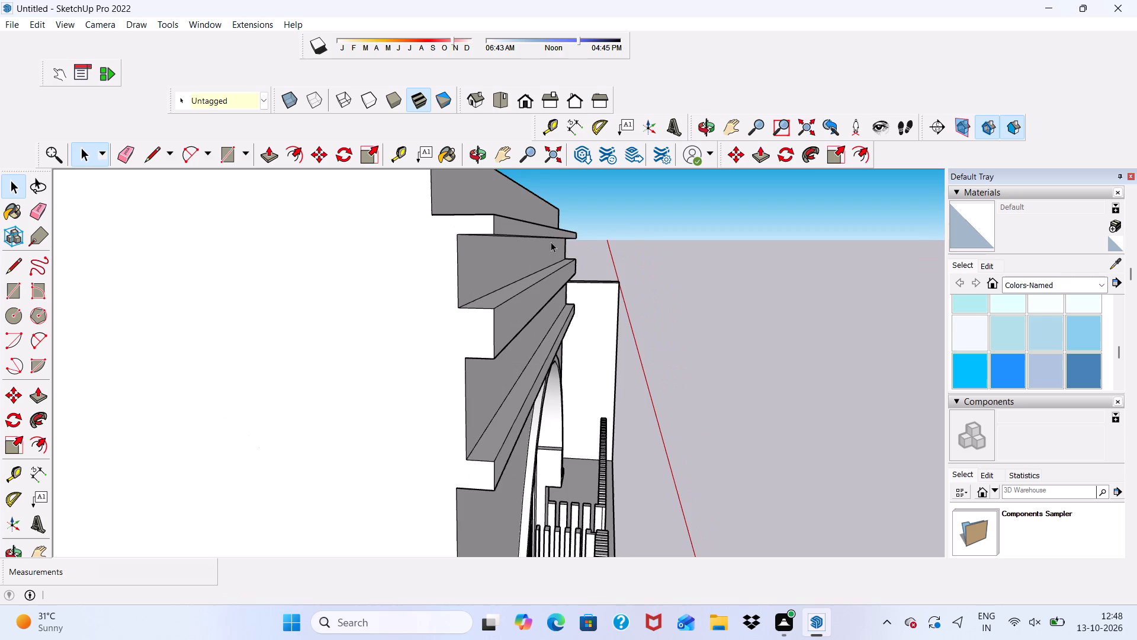
pyautogui.scroll(7, 416, 210)
pyautogui.scroll(-7, 436, 244)
pyautogui.moveTo(490, 297); pyautogui.dragTo(276, 395, button='middle')
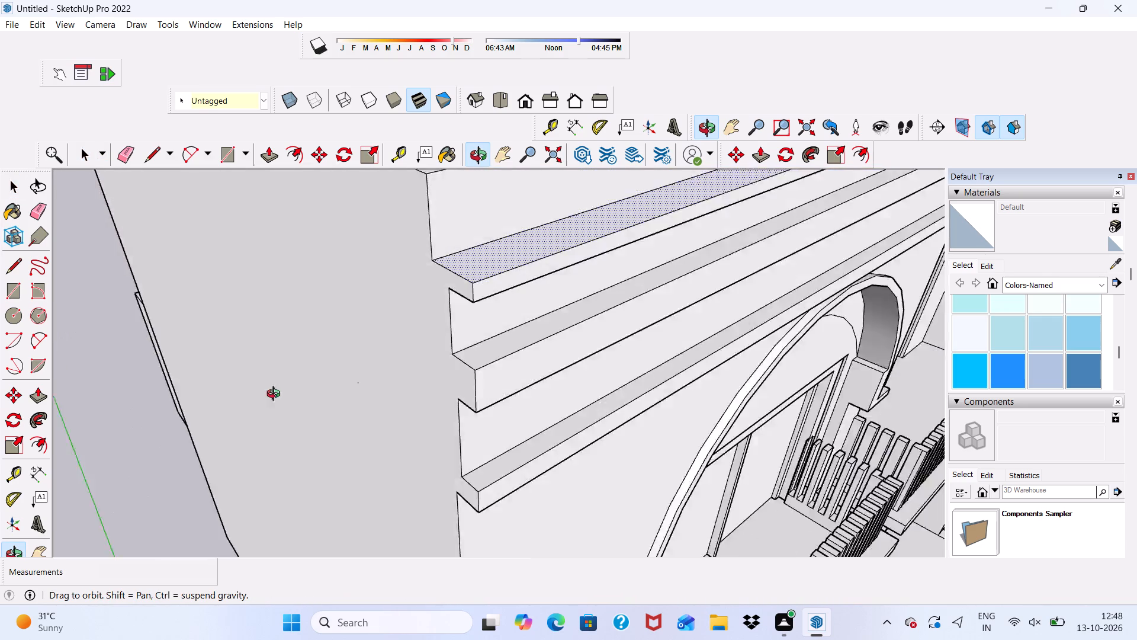
pyautogui.moveTo(276, 395); pyautogui.dragTo(137, 392, button='middle')
pyautogui.click(182, 354)
pyautogui.scroll(-1, 317, 322)
pyautogui.moveTo(394, 316); pyautogui.dragTo(625, 263, button='middle')
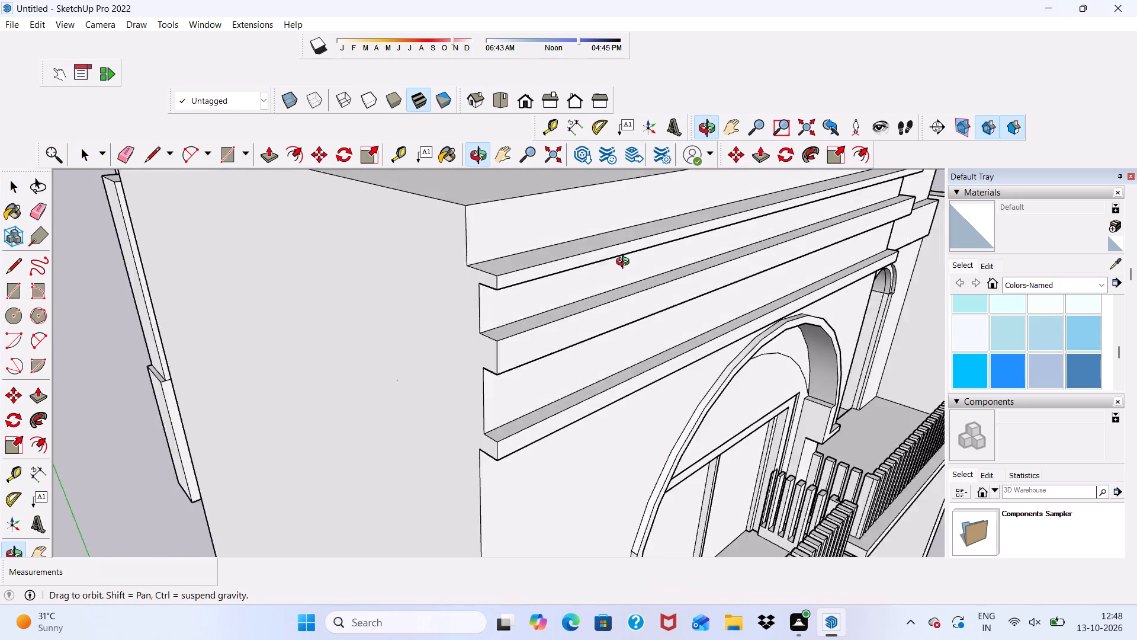
pyautogui.moveTo(625, 263); pyautogui.dragTo(638, 226, button='middle')
pyautogui.scroll(1, 636, 226)
pyautogui.scroll(-4, 621, 219)
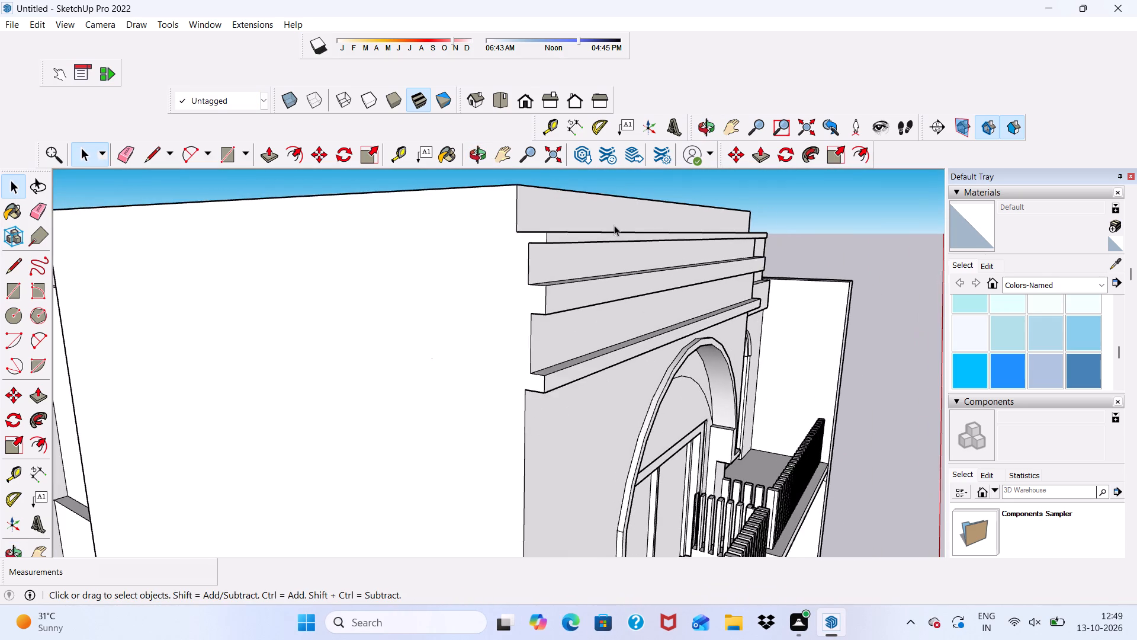
pyautogui.scroll(-10, 614, 225)
pyautogui.moveTo(629, 287); pyautogui.dragTo(484, 277, button='middle')
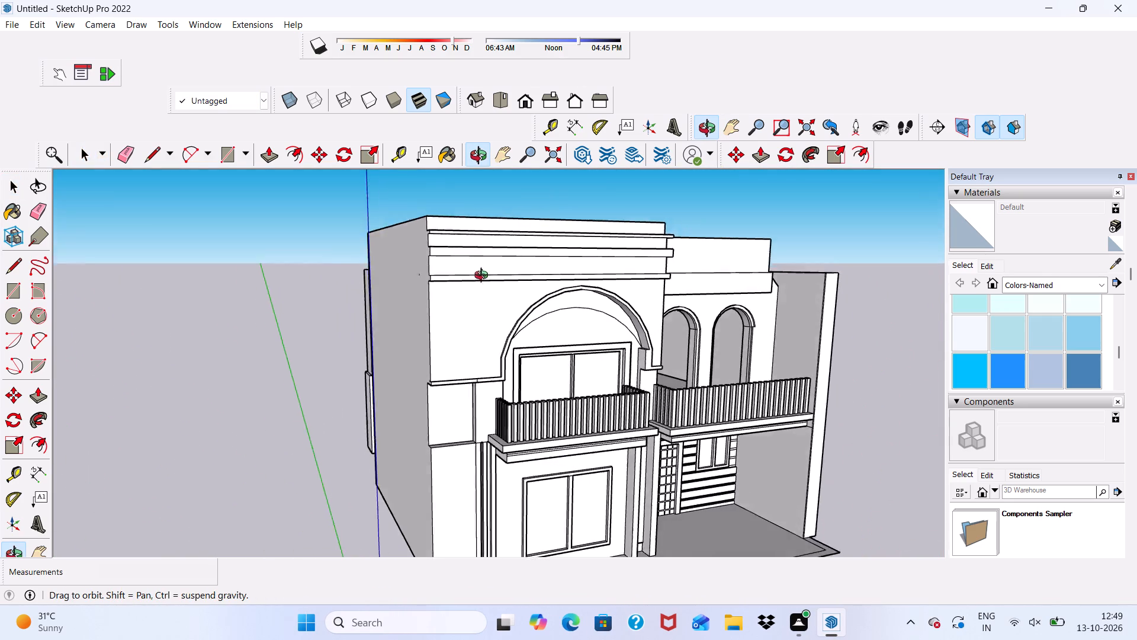
pyautogui.moveTo(484, 277); pyautogui.dragTo(368, 294, button='middle')
pyautogui.scroll(-6, 420, 261)
pyautogui.moveTo(501, 292); pyautogui.dragTo(510, 240, button='middle')
pyautogui.scroll(1, 510, 240)
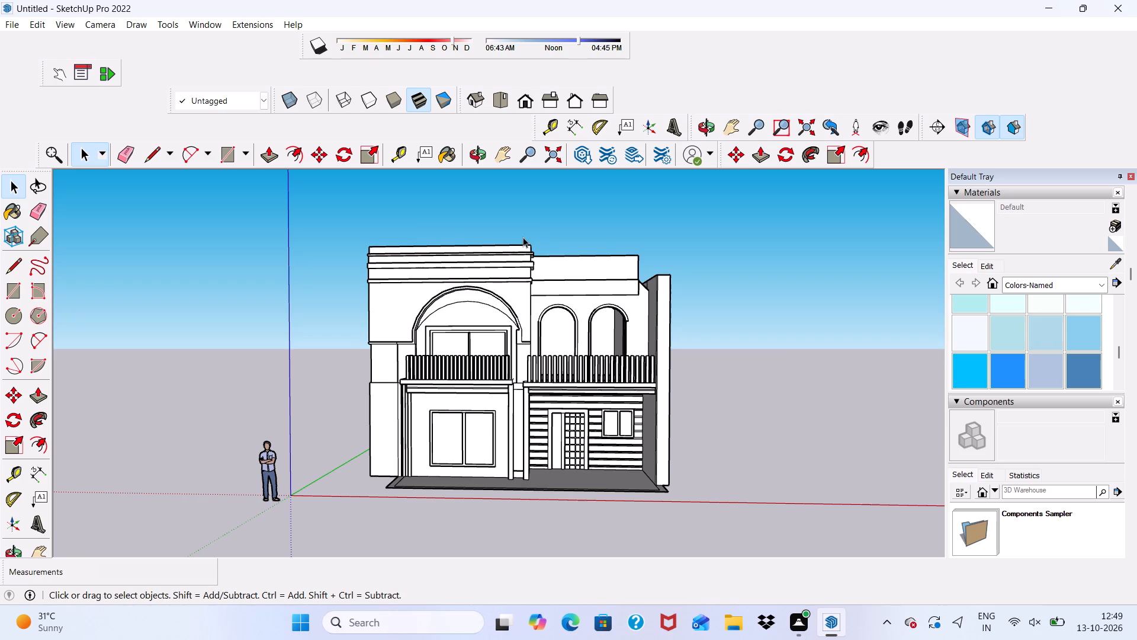
# Push/Pull the lower roof face above the two small arches up 1', level with the main roof.
pyautogui.scroll(5, 538, 239)
pyautogui.moveTo(541, 245); pyautogui.dragTo(425, 345, button='middle')
pyautogui.scroll(4, 689, 237)
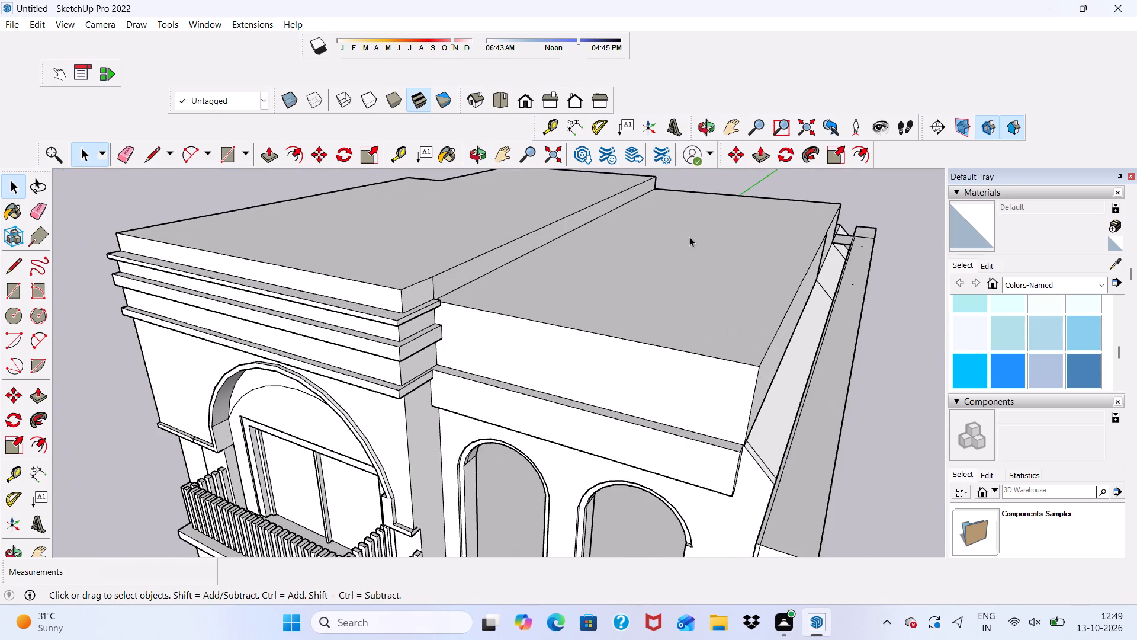
pyautogui.click(651, 270)
pyautogui.click(277, 151)
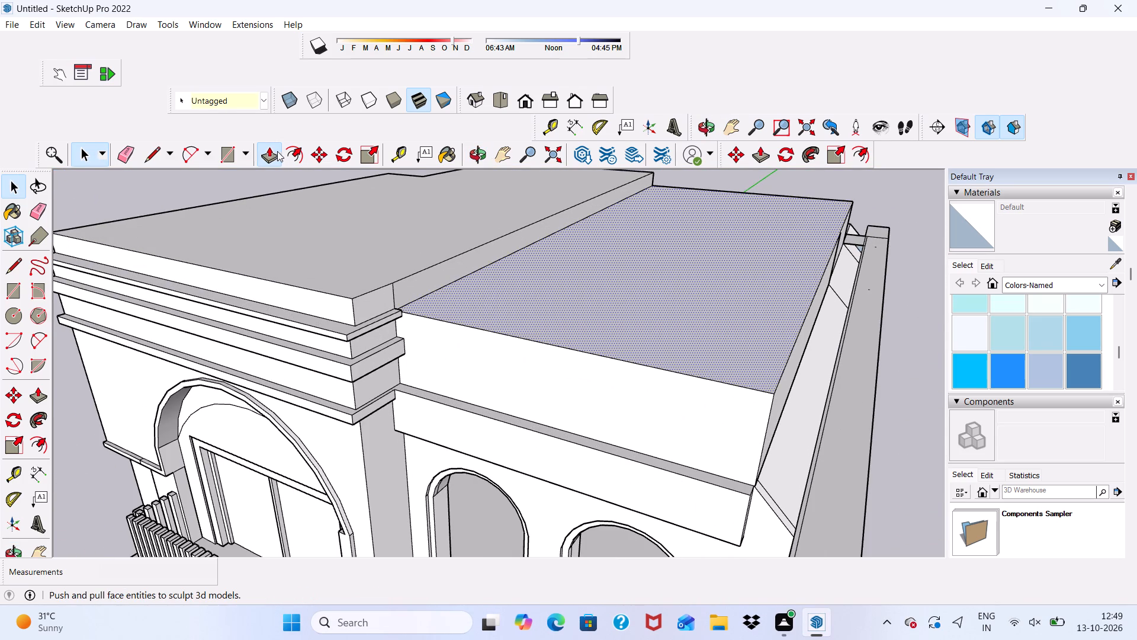
pyautogui.click(487, 308)
pyautogui.click(372, 283)
pyautogui.scroll(-2, 374, 266)
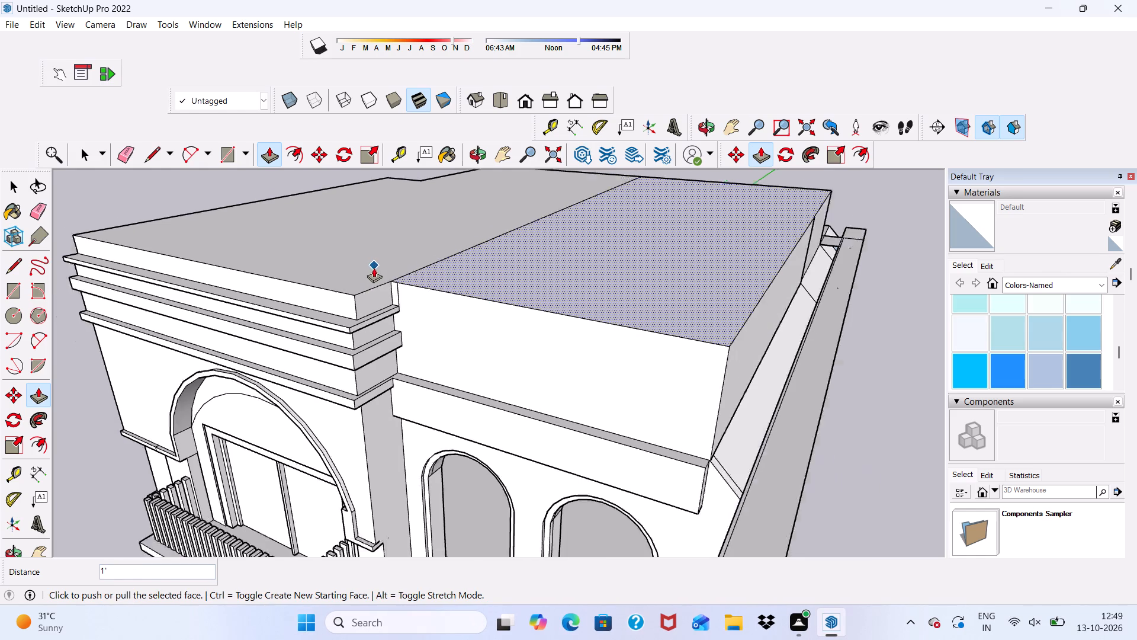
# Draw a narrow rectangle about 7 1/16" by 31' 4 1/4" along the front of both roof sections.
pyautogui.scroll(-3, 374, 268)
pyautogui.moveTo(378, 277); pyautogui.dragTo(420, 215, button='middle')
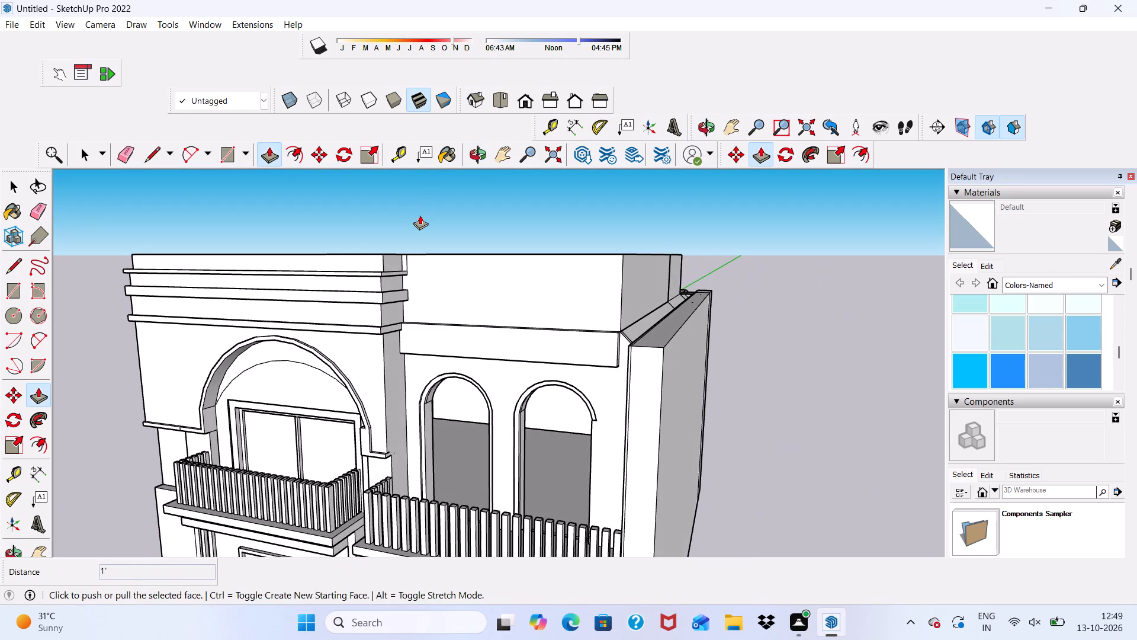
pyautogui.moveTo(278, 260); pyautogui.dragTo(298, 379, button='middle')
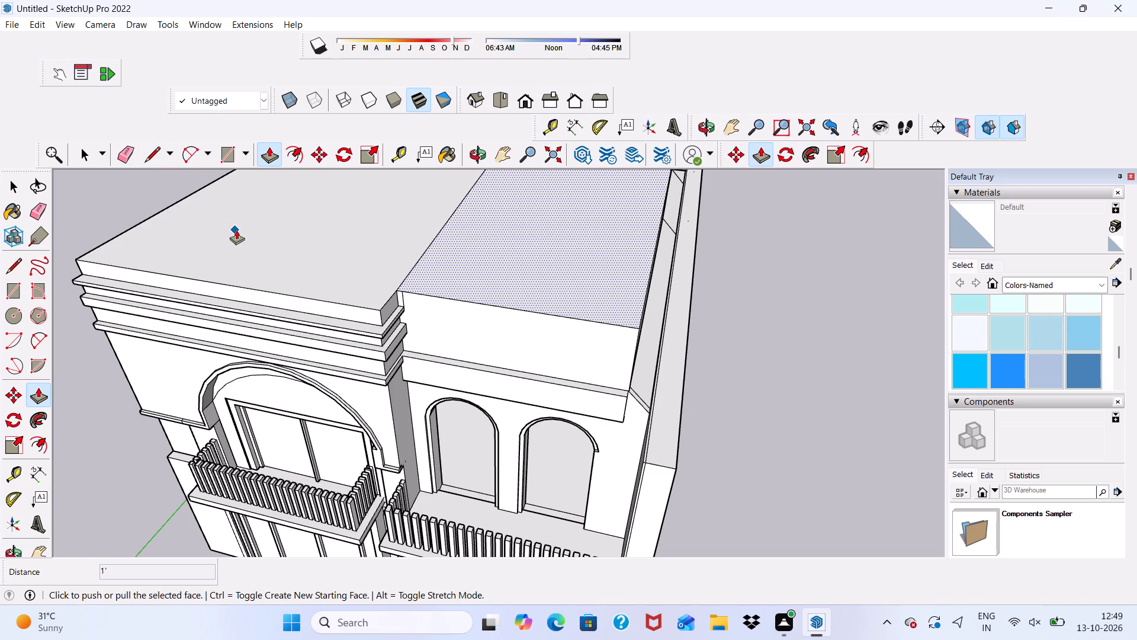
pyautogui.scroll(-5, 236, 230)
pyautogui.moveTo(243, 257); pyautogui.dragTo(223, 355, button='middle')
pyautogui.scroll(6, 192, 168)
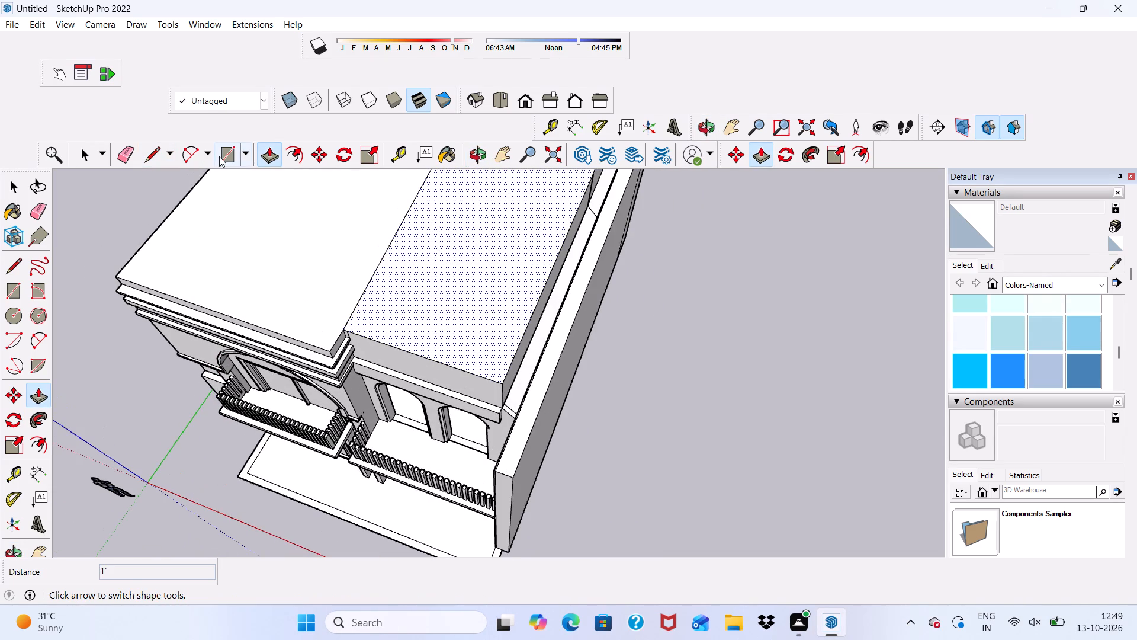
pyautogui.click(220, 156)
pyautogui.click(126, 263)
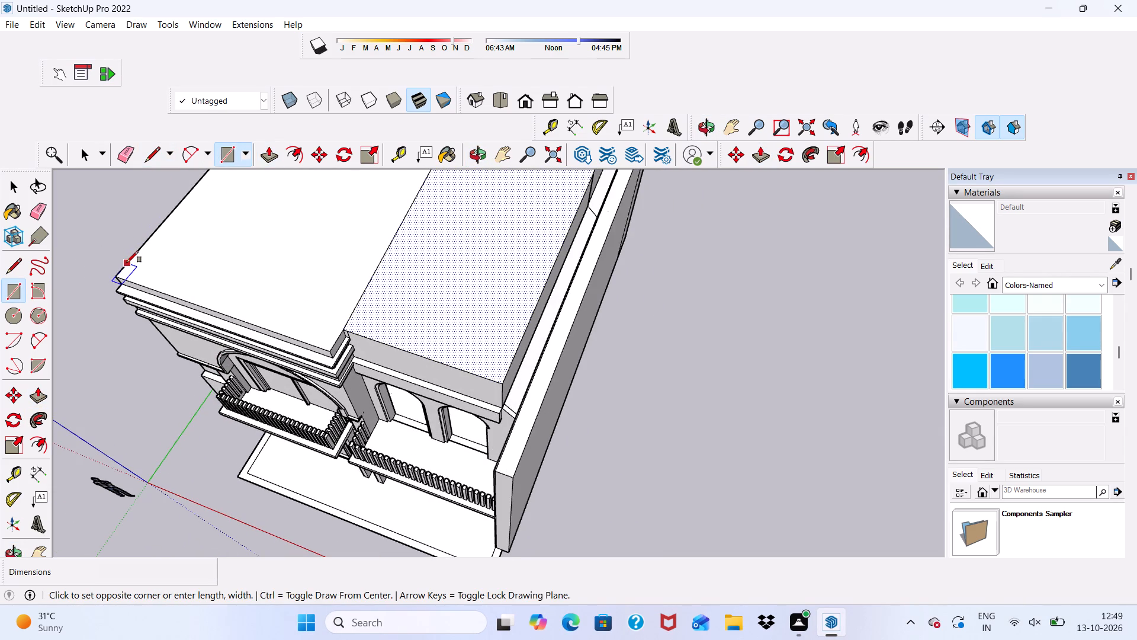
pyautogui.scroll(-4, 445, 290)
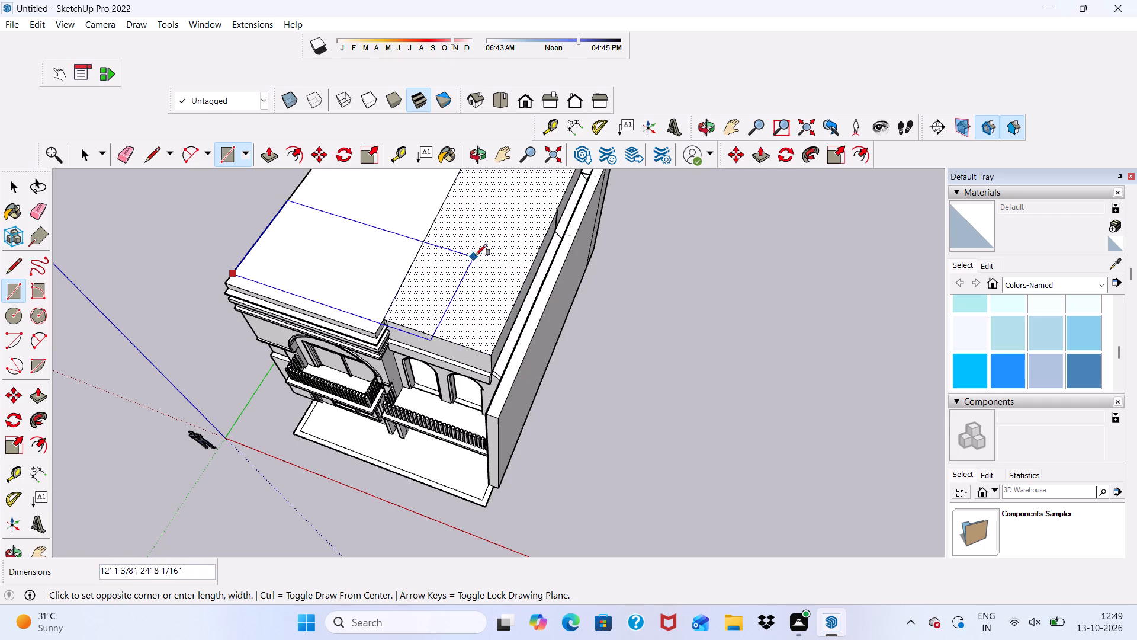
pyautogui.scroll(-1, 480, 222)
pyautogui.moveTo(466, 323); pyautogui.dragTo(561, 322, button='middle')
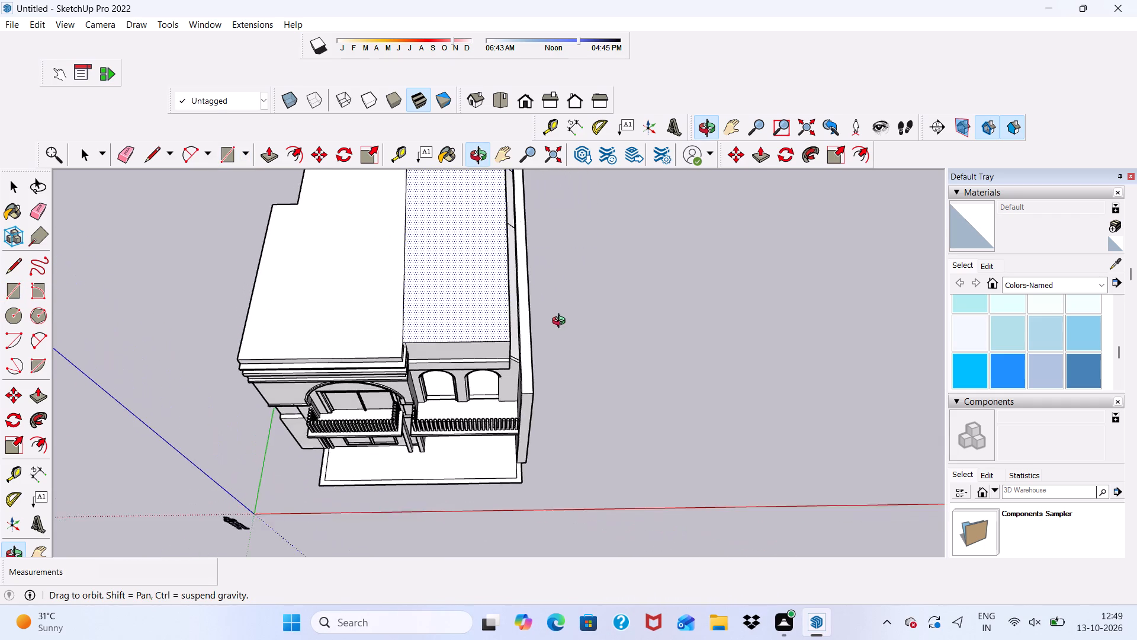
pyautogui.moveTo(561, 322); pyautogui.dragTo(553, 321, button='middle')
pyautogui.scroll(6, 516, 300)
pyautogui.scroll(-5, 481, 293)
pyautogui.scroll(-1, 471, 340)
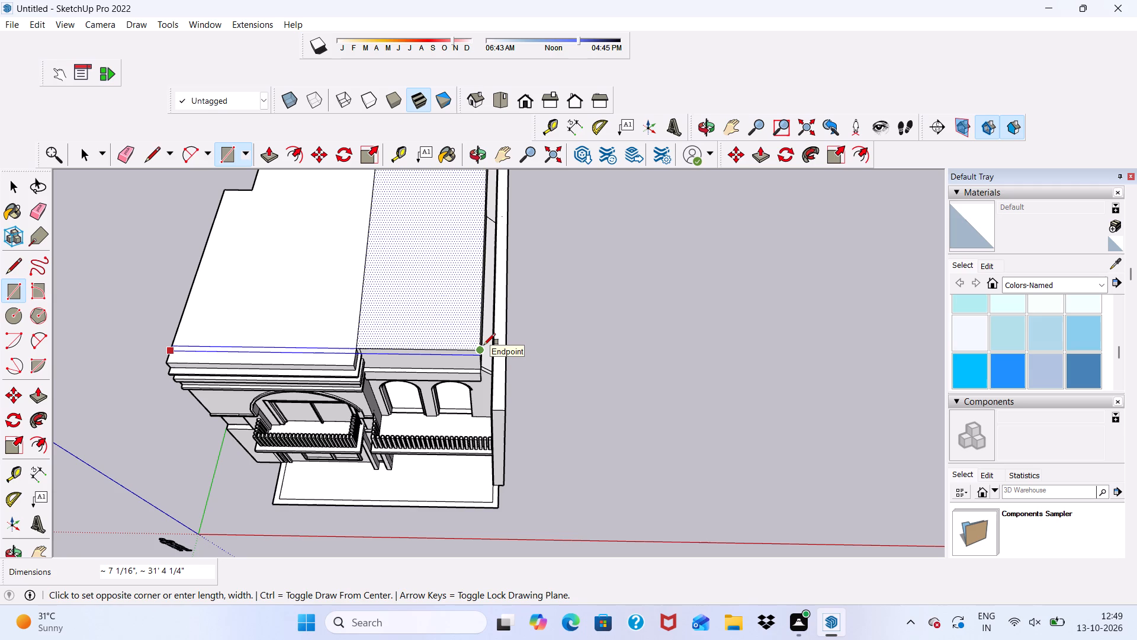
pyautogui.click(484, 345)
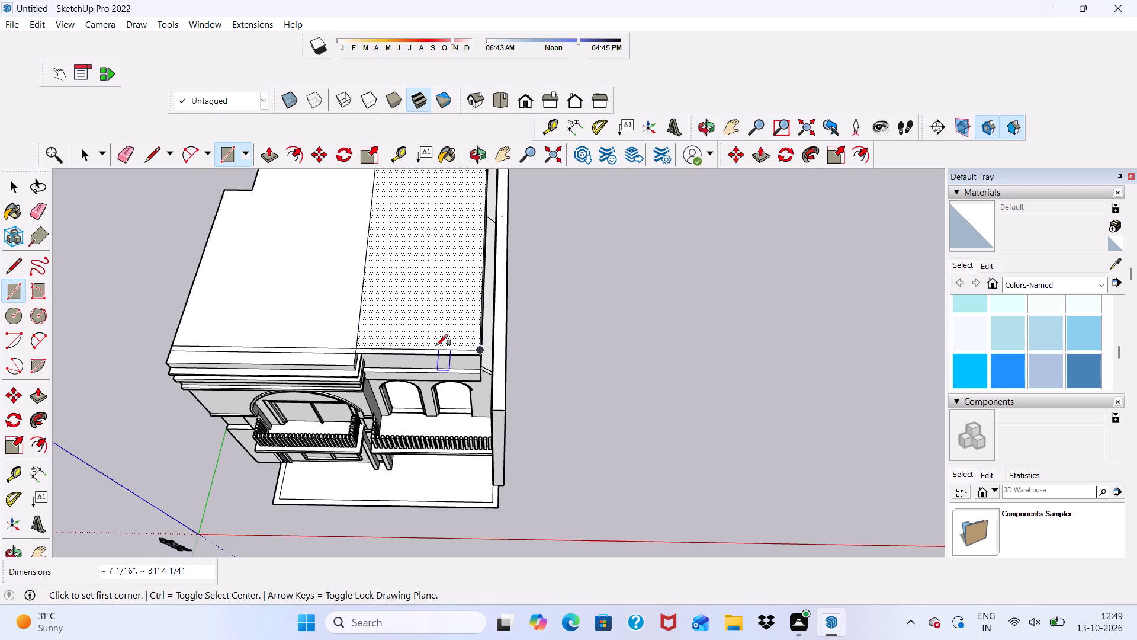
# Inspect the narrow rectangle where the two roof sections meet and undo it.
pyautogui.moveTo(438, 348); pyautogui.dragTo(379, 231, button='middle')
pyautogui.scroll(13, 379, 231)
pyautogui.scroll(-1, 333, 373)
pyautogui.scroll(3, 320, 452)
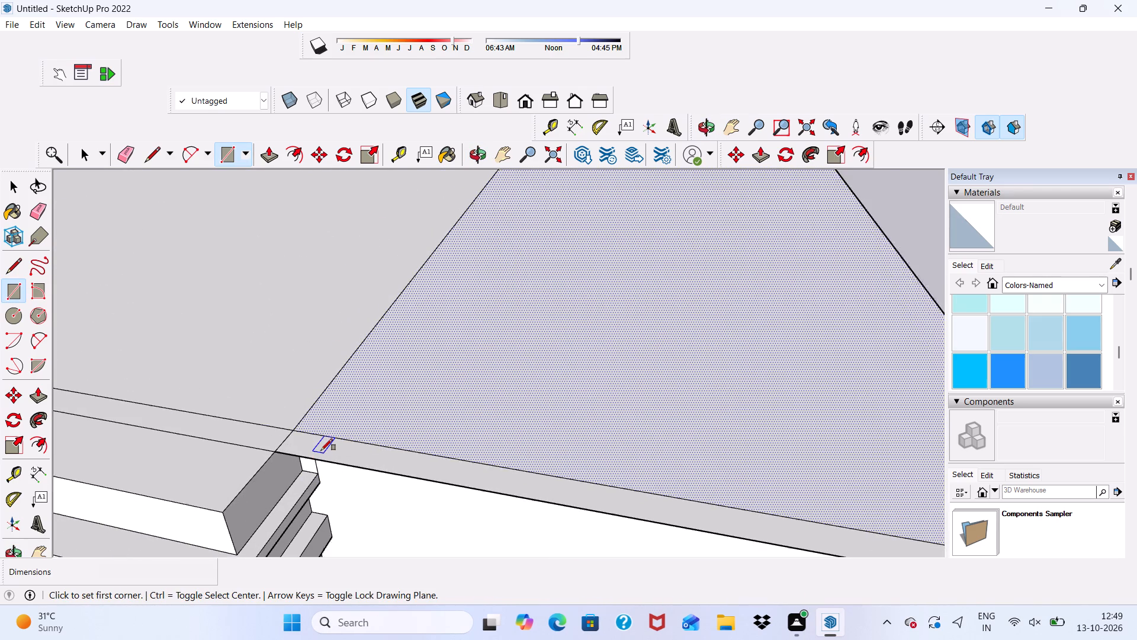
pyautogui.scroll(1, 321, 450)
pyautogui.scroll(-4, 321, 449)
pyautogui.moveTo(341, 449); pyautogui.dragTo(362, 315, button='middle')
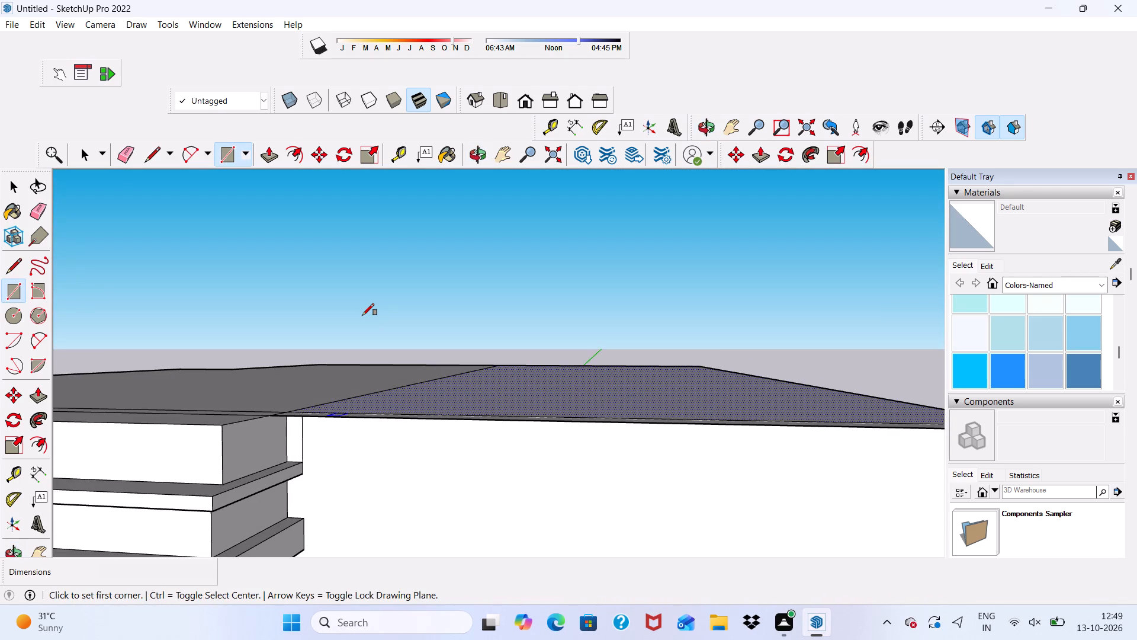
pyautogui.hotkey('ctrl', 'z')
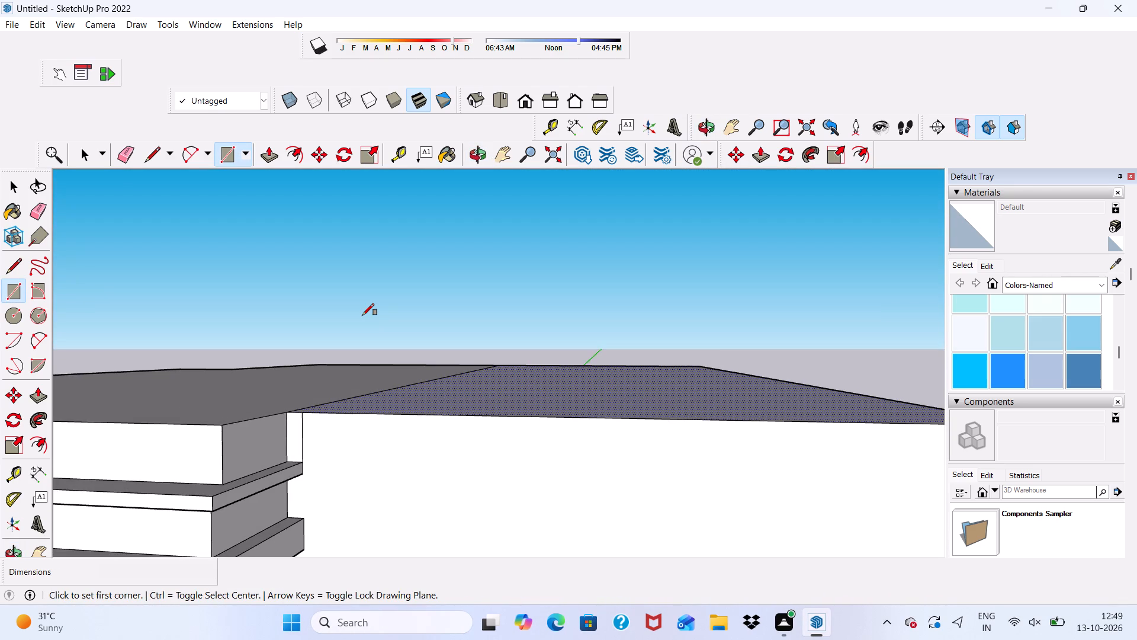
# Draw a narrow rectangle about 5 11/16" by 18' 9 3/4" on the main roof only, just behind its front edge.
pyautogui.scroll(-6, 820, 606)
pyautogui.scroll(-5, 226, 297)
pyautogui.moveTo(260, 425); pyautogui.dragTo(233, 504, button='middle')
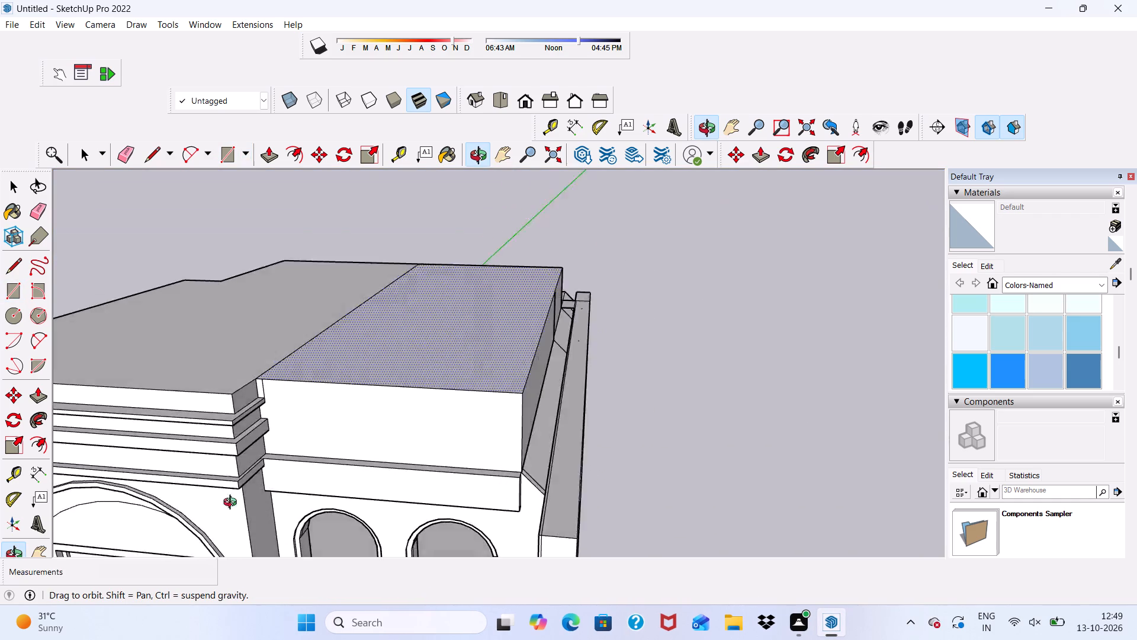
pyautogui.moveTo(233, 504); pyautogui.dragTo(168, 513, button='middle')
pyautogui.scroll(-8, 166, 513)
pyautogui.scroll(7, 207, 340)
pyautogui.scroll(2, 83, 346)
pyautogui.scroll(-7, 87, 337)
pyautogui.scroll(-1, 207, 417)
pyautogui.moveTo(207, 418); pyautogui.dragTo(193, 460, button='middle')
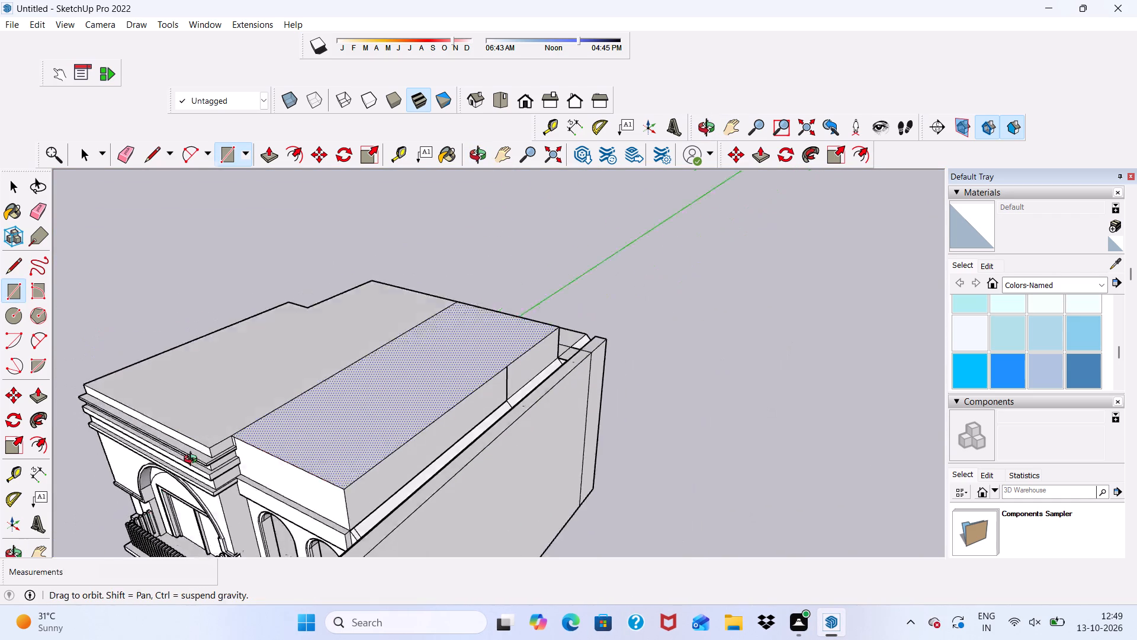
pyautogui.moveTo(193, 460); pyautogui.dragTo(163, 500, button='middle')
pyautogui.scroll(6, 144, 321)
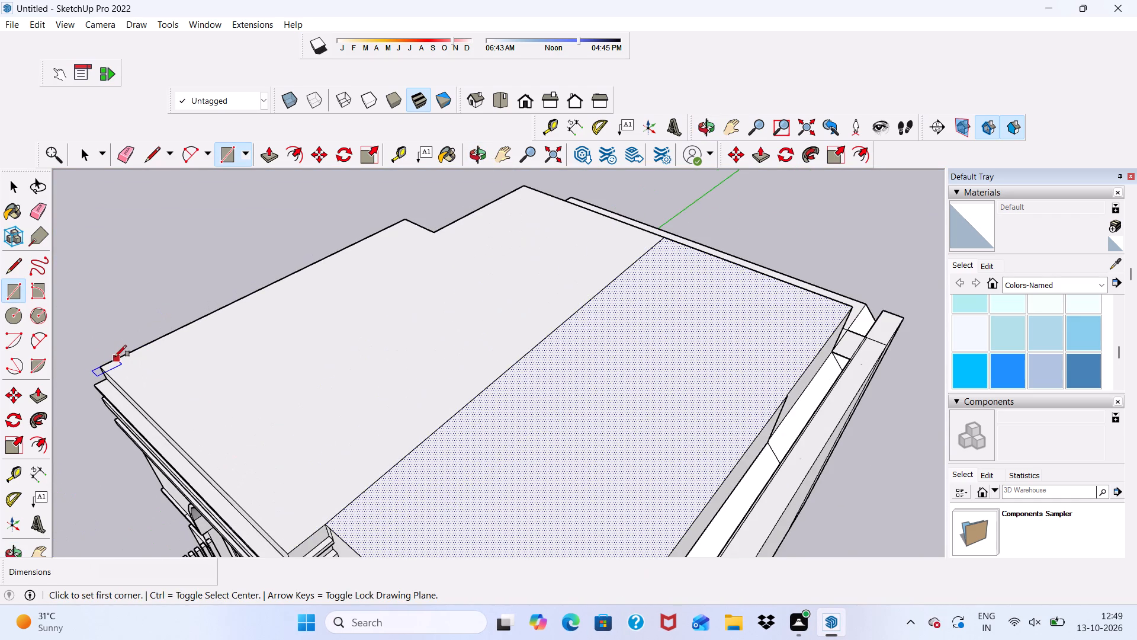
pyautogui.click(115, 357)
pyautogui.scroll(-5, 137, 385)
pyautogui.scroll(5, 245, 494)
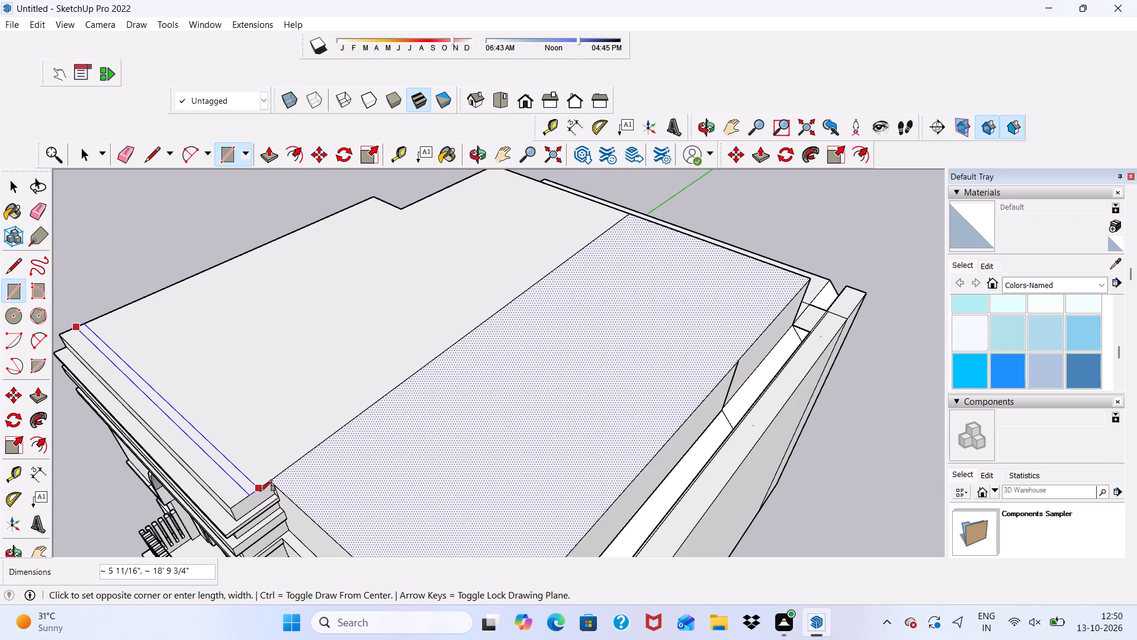
pyautogui.click(261, 491)
# Push/Pull the narrow strip on the main roof up about 3 15/16" as a raised parapet edge.
pyautogui.click(265, 155)
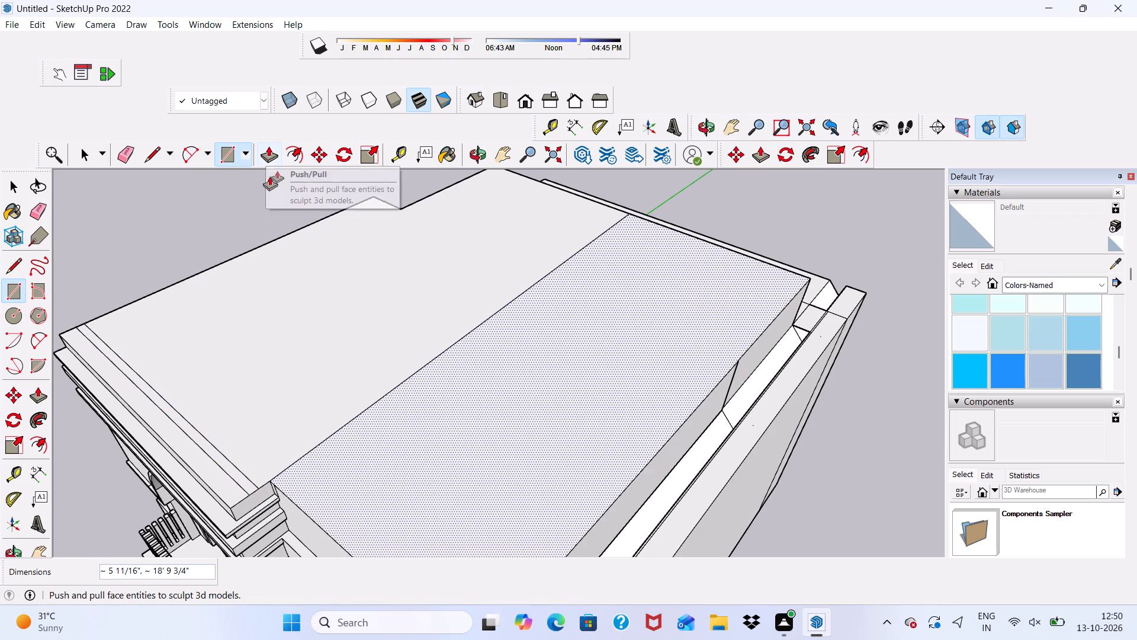
pyautogui.scroll(-1, 221, 453)
pyautogui.scroll(5, 224, 449)
pyautogui.click(226, 472)
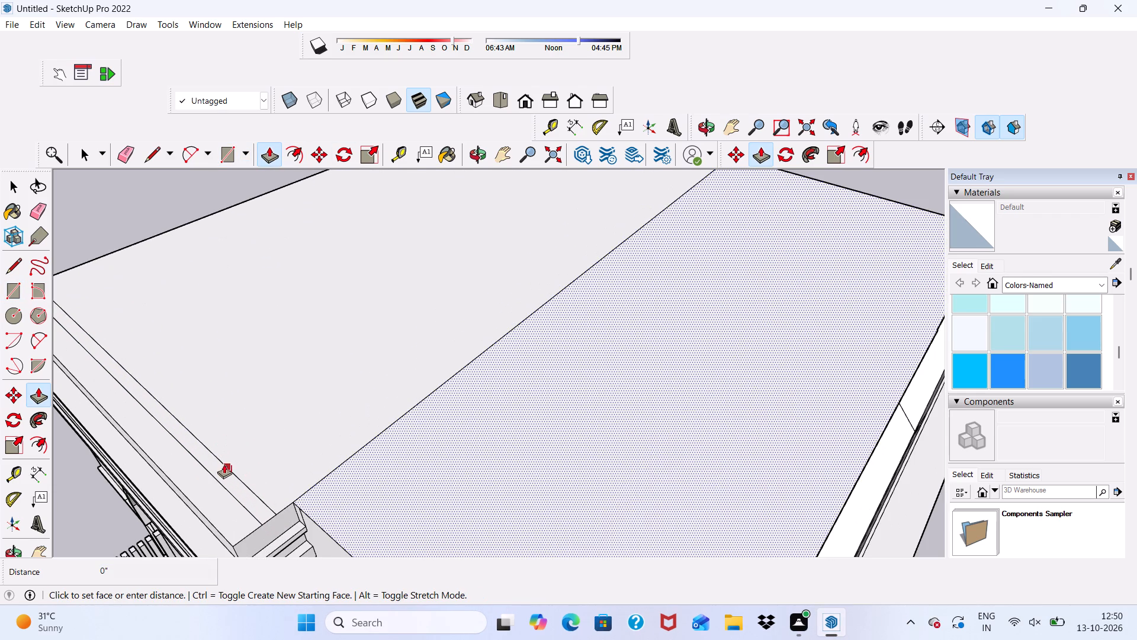
pyautogui.press('space')
pyautogui.scroll(1, 189, 462)
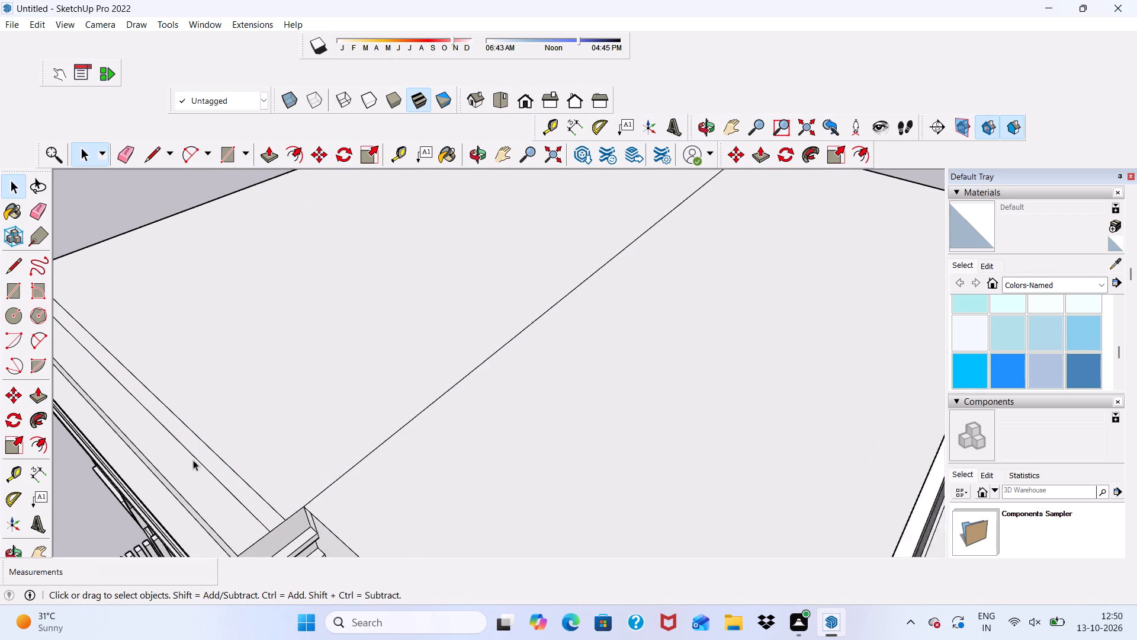
pyautogui.scroll(2, 193, 460)
pyautogui.click(211, 453)
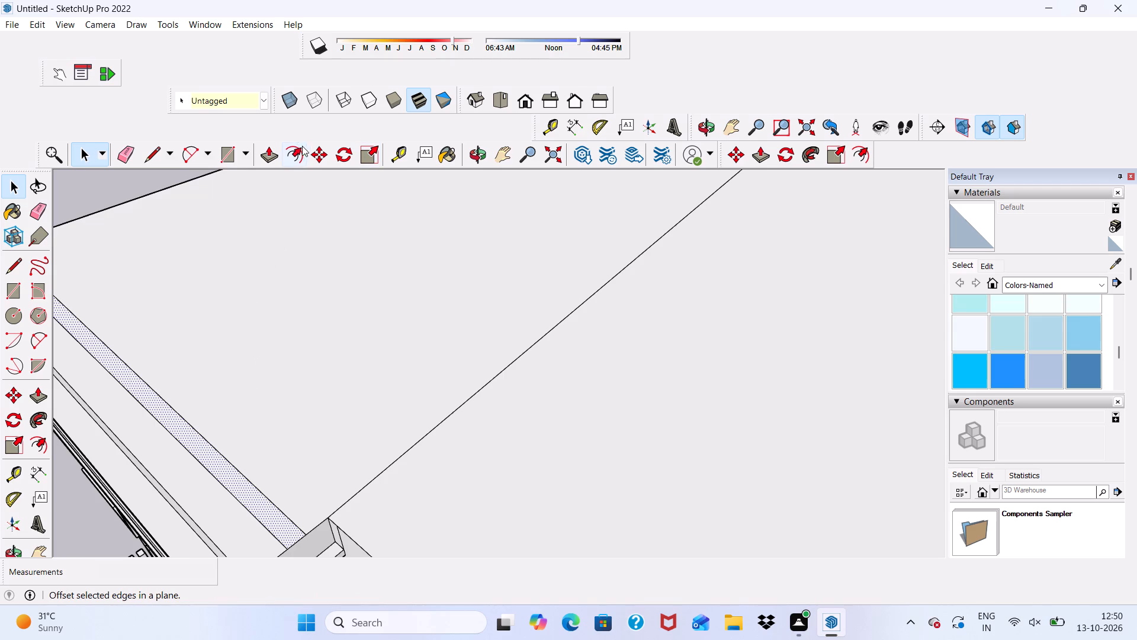
pyautogui.click(275, 151)
pyautogui.scroll(4, 219, 399)
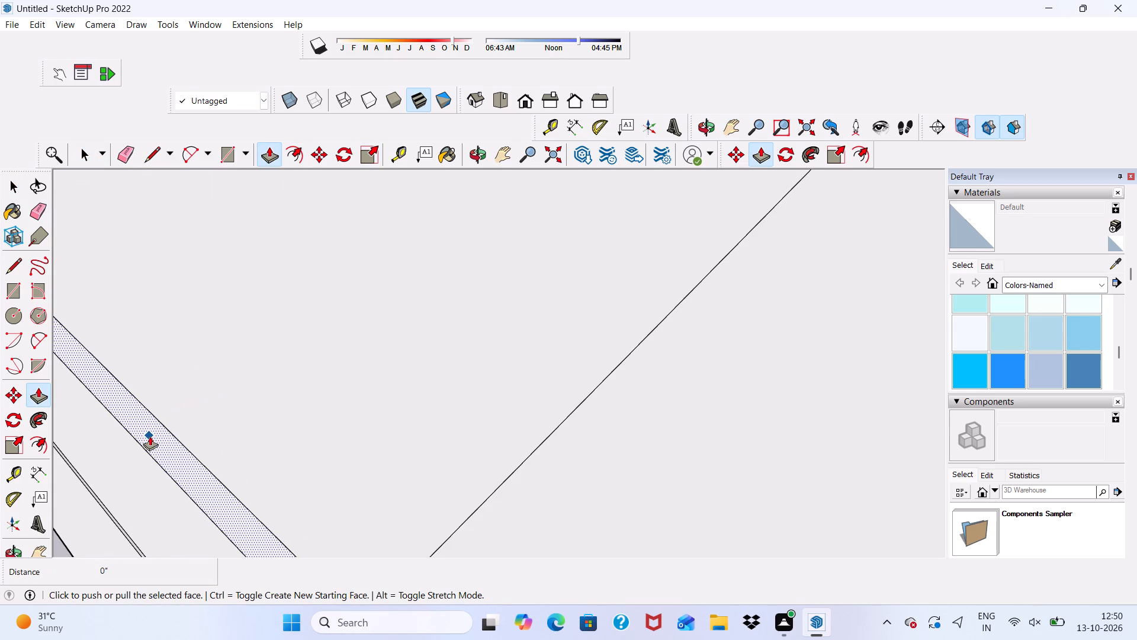
pyautogui.click(151, 435)
pyautogui.scroll(-5, 121, 372)
pyautogui.moveTo(121, 372); pyautogui.dragTo(282, 256, button='middle')
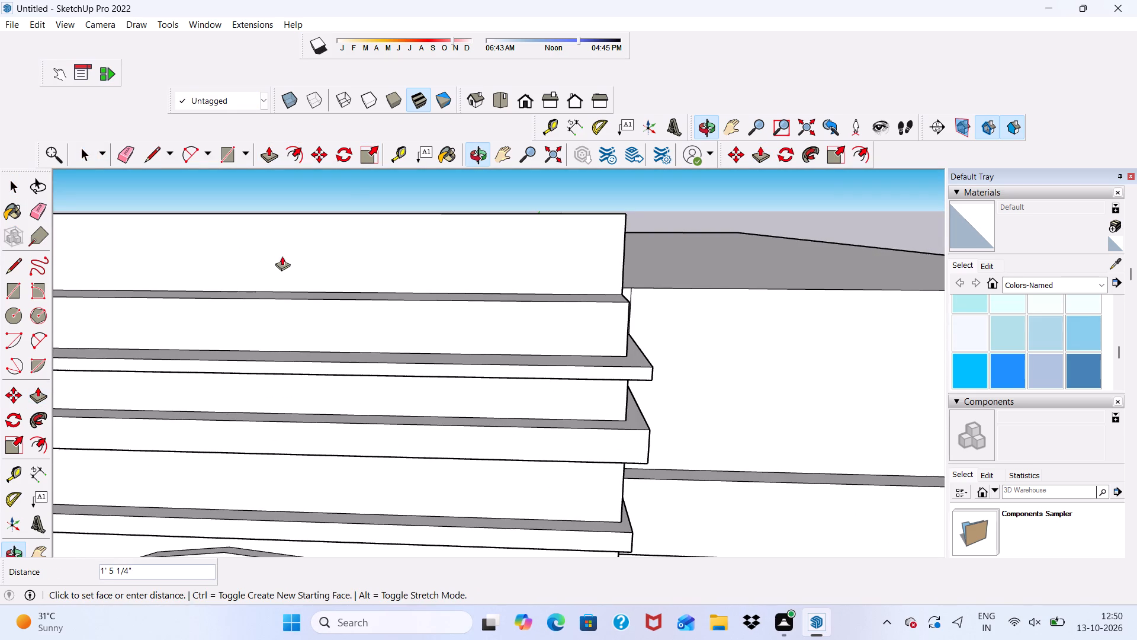
pyautogui.click(309, 274)
pyautogui.moveTo(505, 306); pyautogui.dragTo(180, 303, button='middle')
pyautogui.scroll(6, 526, 311)
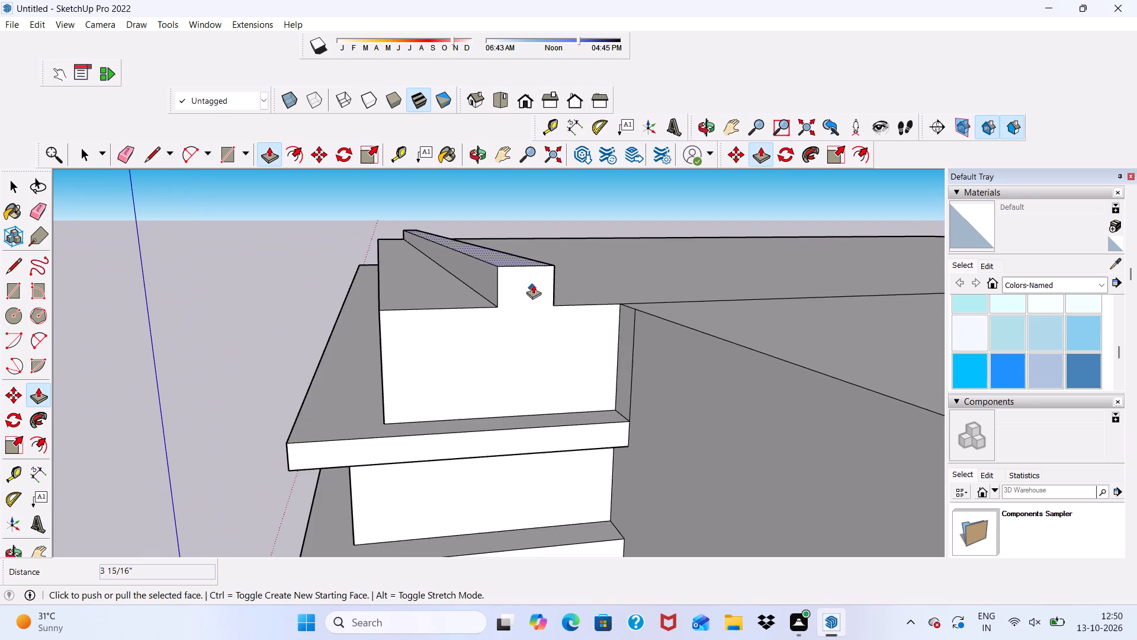
# Examine the raised strip and the whole house facade in the front view and from several angles.
pyautogui.scroll(-4, 534, 283)
pyautogui.moveTo(595, 329); pyautogui.dragTo(828, 251, button='middle')
pyautogui.scroll(-7, 205, 337)
pyautogui.moveTo(398, 378); pyautogui.dragTo(629, 421, button='middle')
pyautogui.scroll(-9, 404, 261)
pyautogui.moveTo(423, 319); pyautogui.dragTo(379, 350, button='middle')
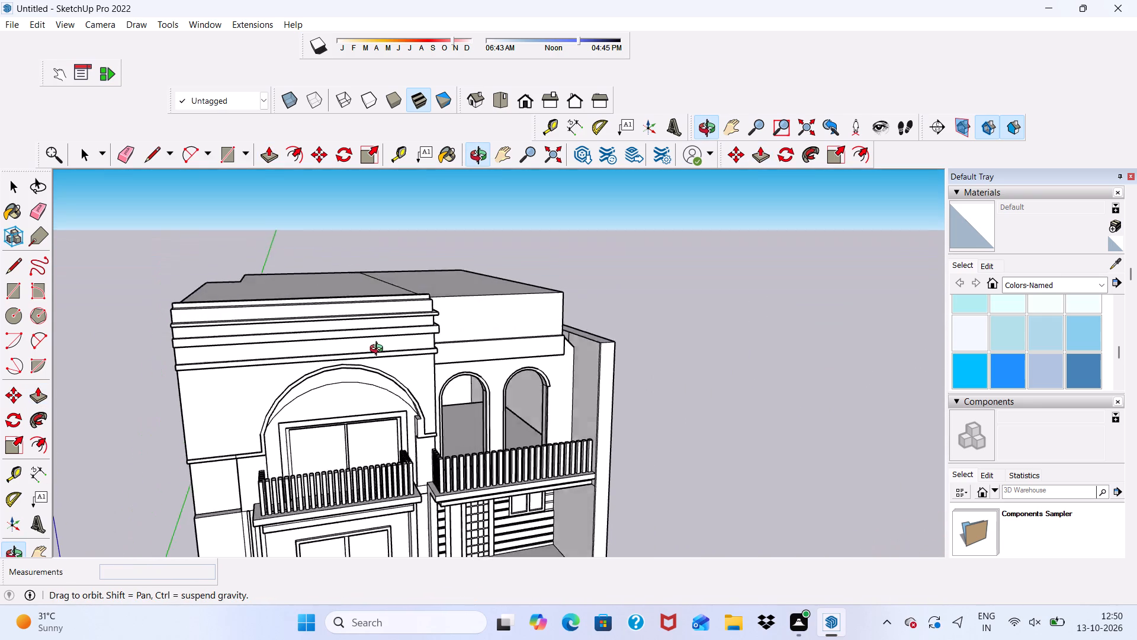
pyautogui.moveTo(379, 350); pyautogui.dragTo(304, 345, button='middle')
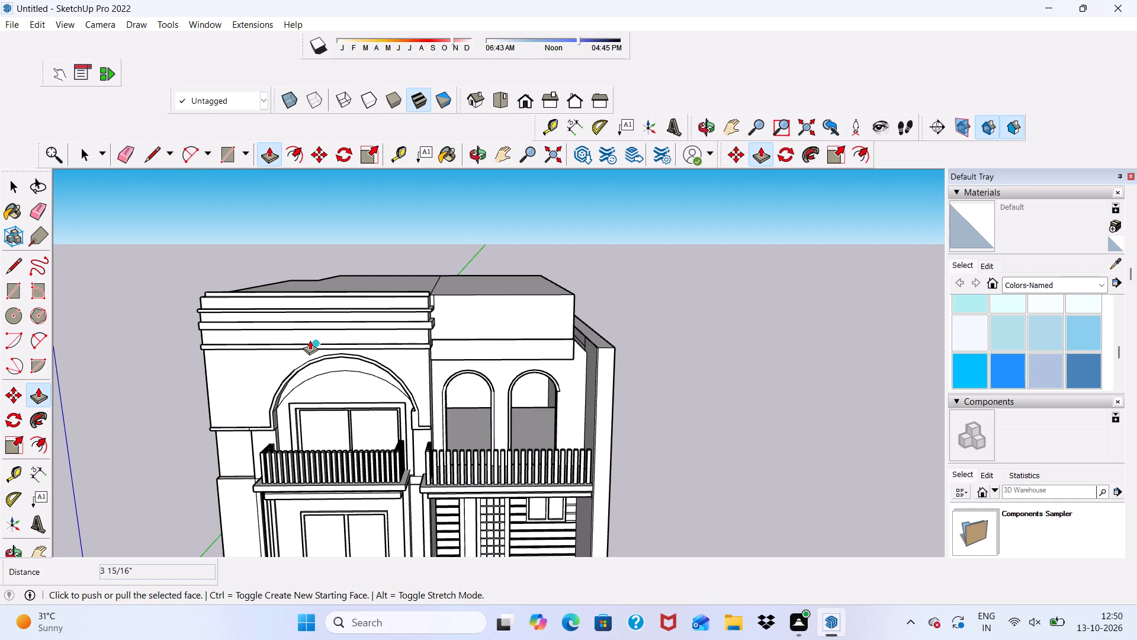
pyautogui.scroll(1, 310, 340)
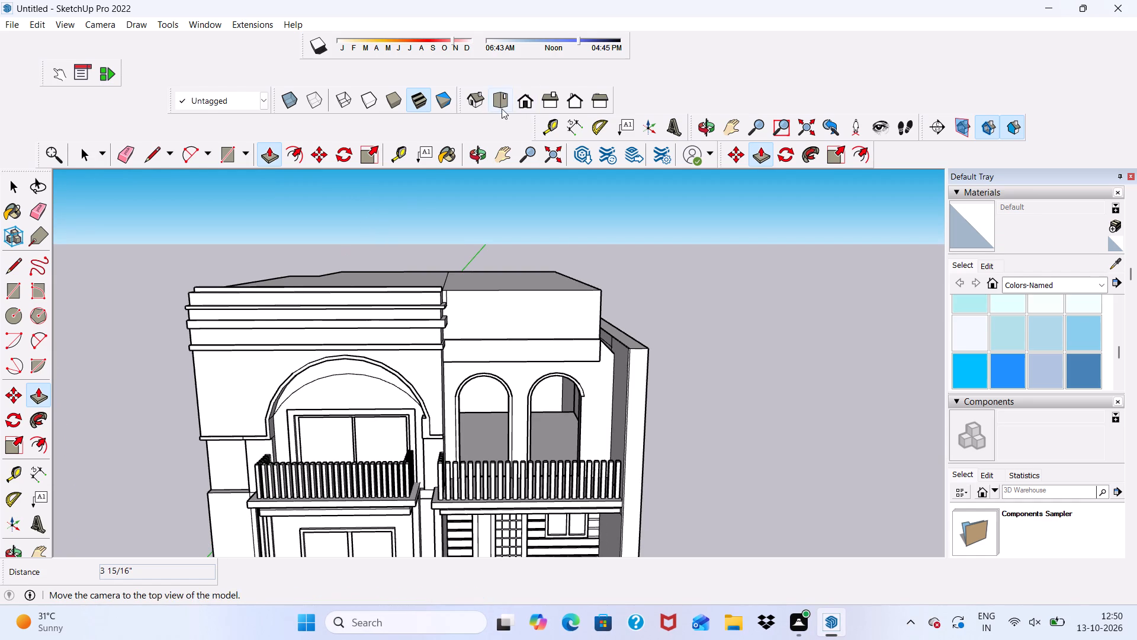
pyautogui.click(521, 97)
pyautogui.scroll(-4, 528, 270)
pyautogui.scroll(7, 489, 300)
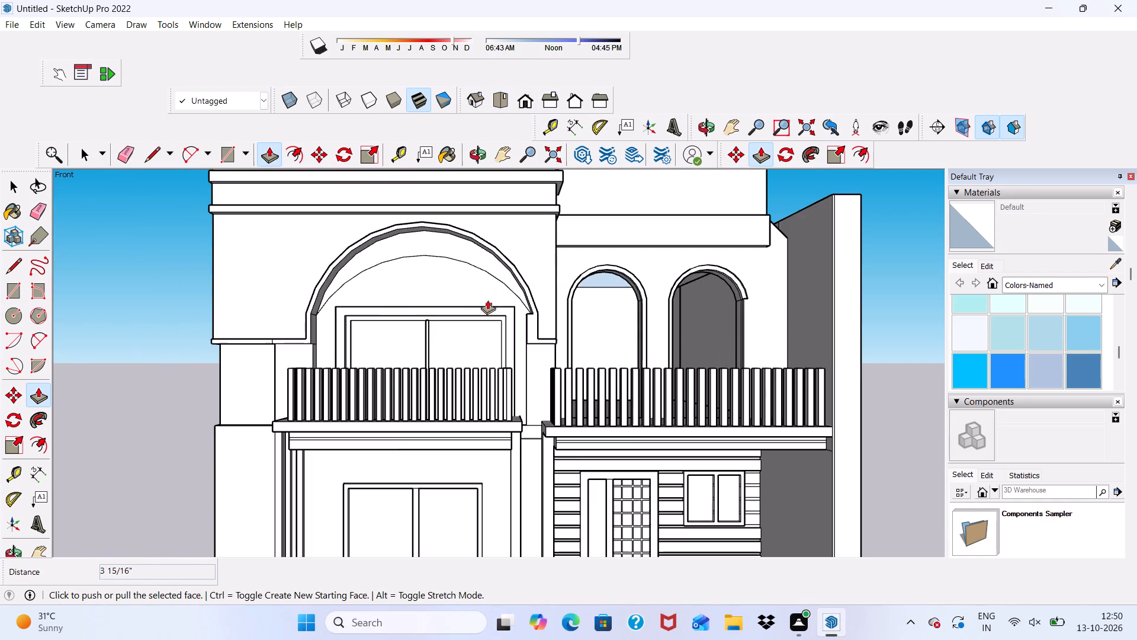
pyautogui.scroll(-7, 319, 257)
pyautogui.moveTo(388, 291); pyautogui.dragTo(474, 286, button='middle')
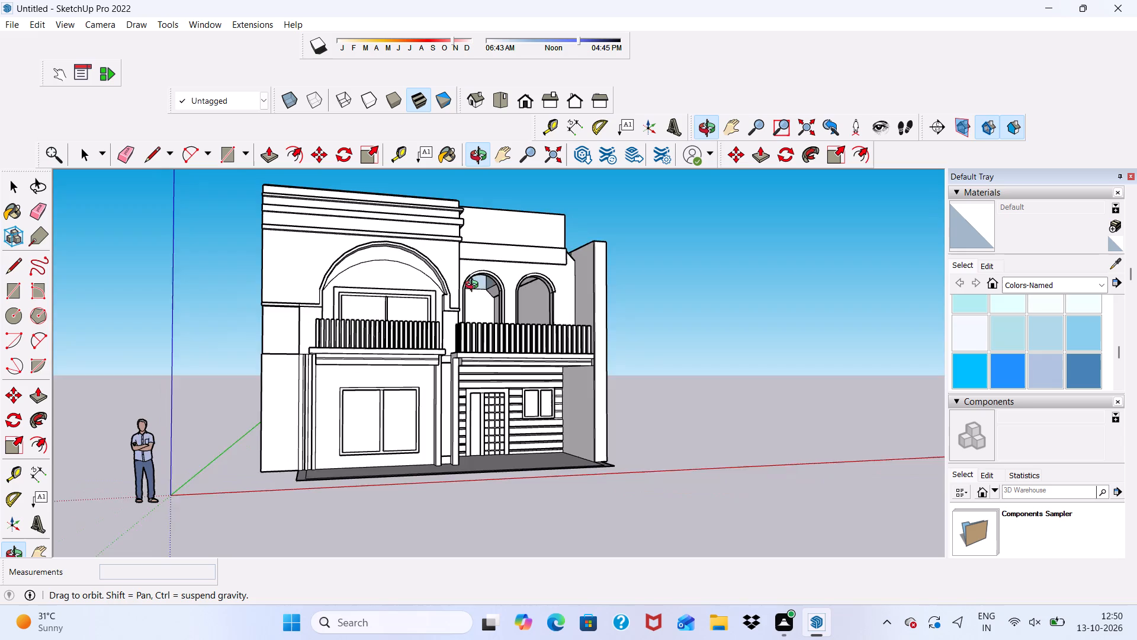
pyautogui.moveTo(474, 286); pyautogui.dragTo(356, 300, button='middle')
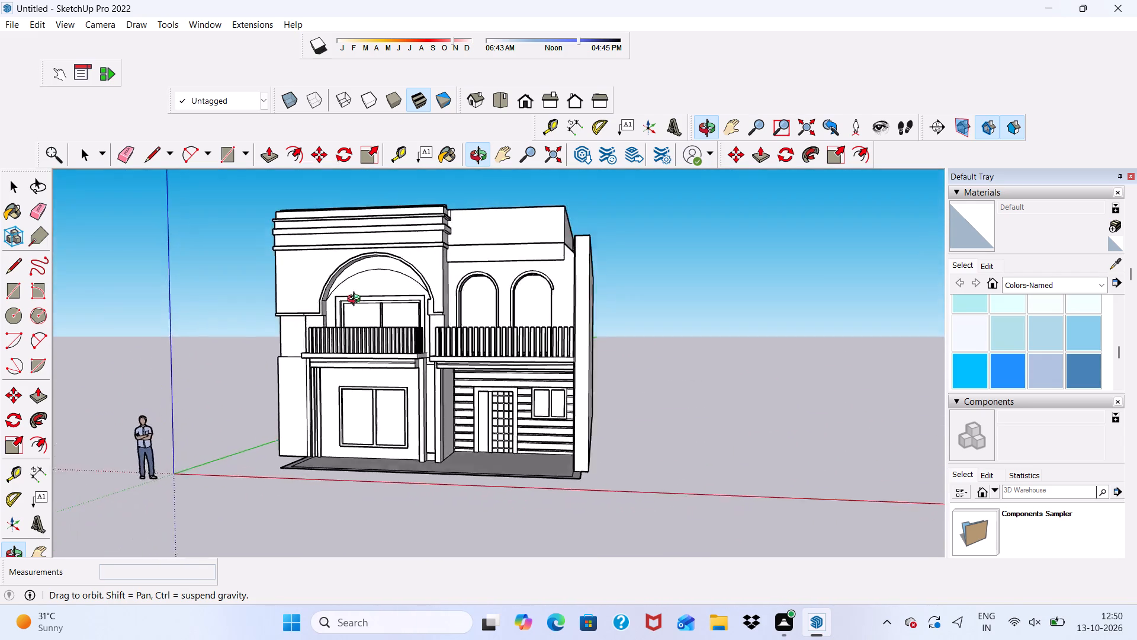
pyautogui.moveTo(356, 300); pyautogui.dragTo(402, 407, button='middle')
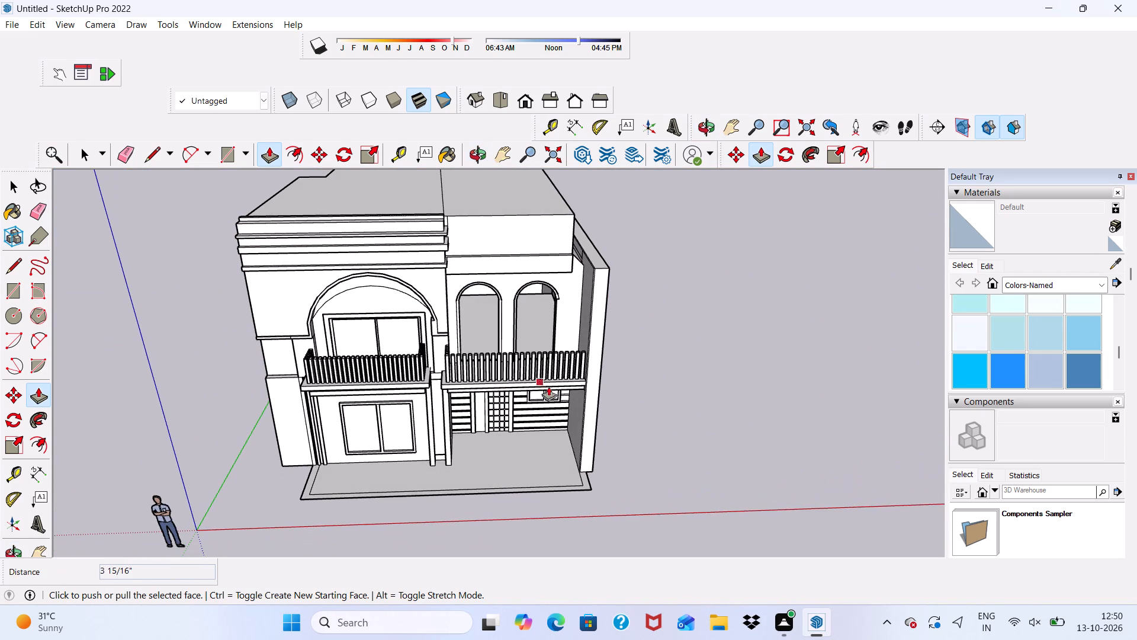
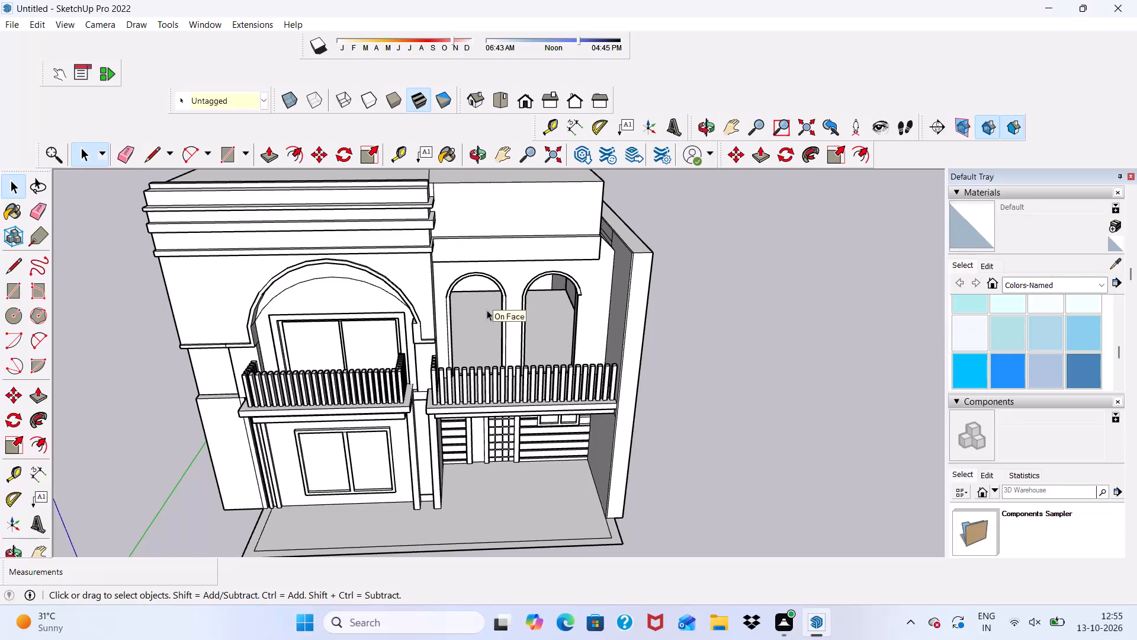
# Examine the house's roof, parapet bands and side wall from the front, side and above.
pyautogui.scroll(-8, 487, 310)
pyautogui.moveTo(458, 268); pyautogui.dragTo(461, 222, button='middle')
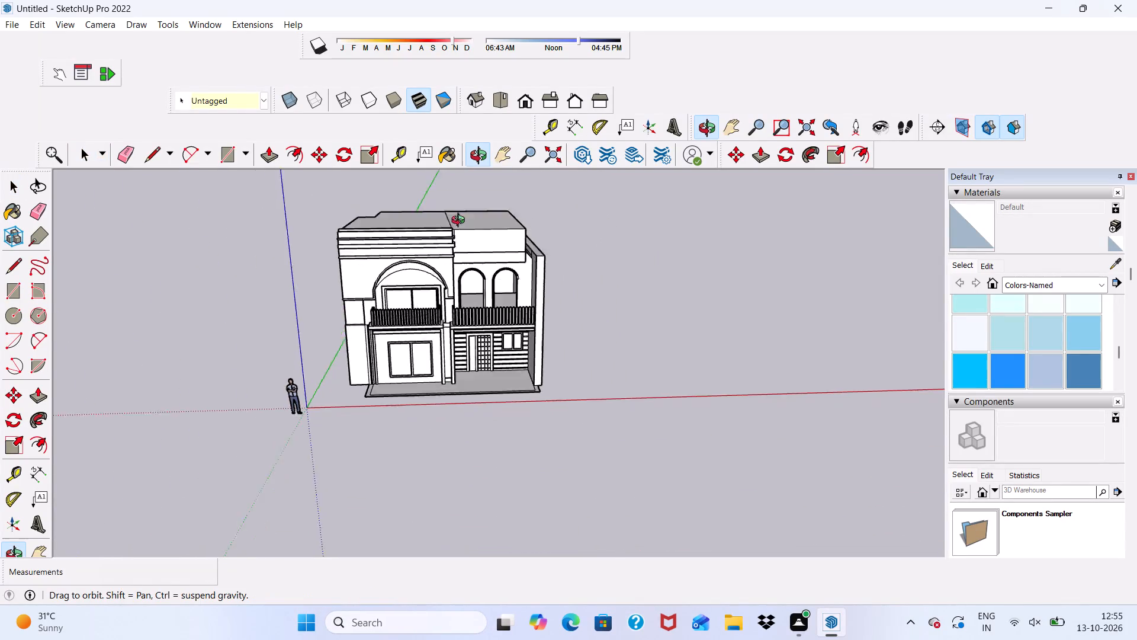
pyautogui.moveTo(461, 222); pyautogui.dragTo(371, 193, button='middle')
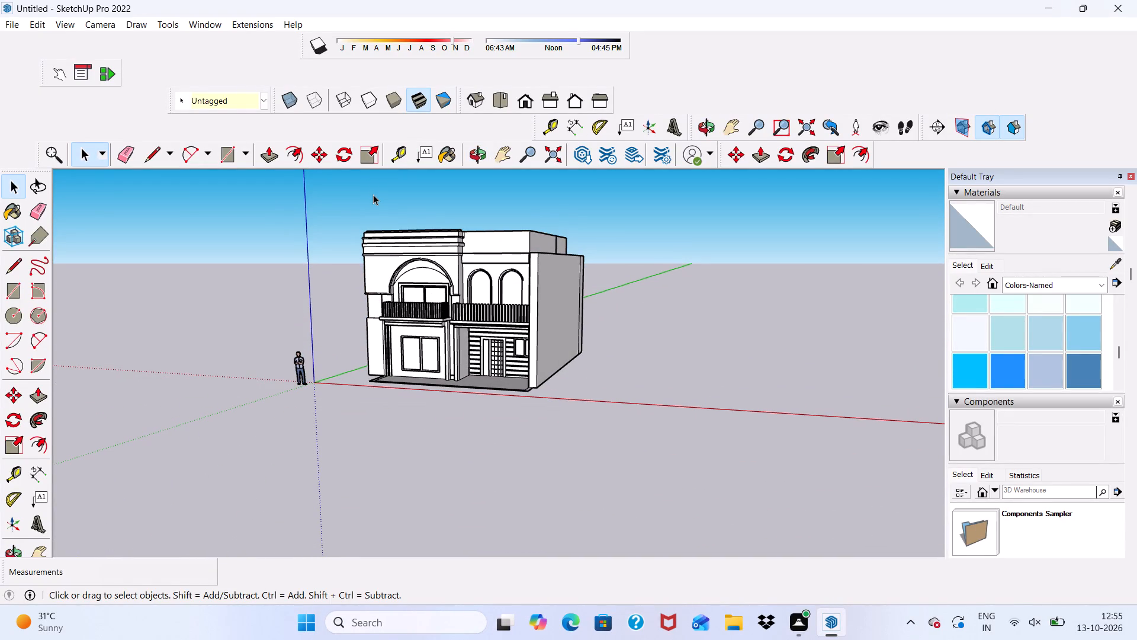
pyautogui.scroll(4, 508, 186)
pyautogui.scroll(-2, 502, 205)
pyautogui.moveTo(501, 215); pyautogui.dragTo(540, 320, button='middle')
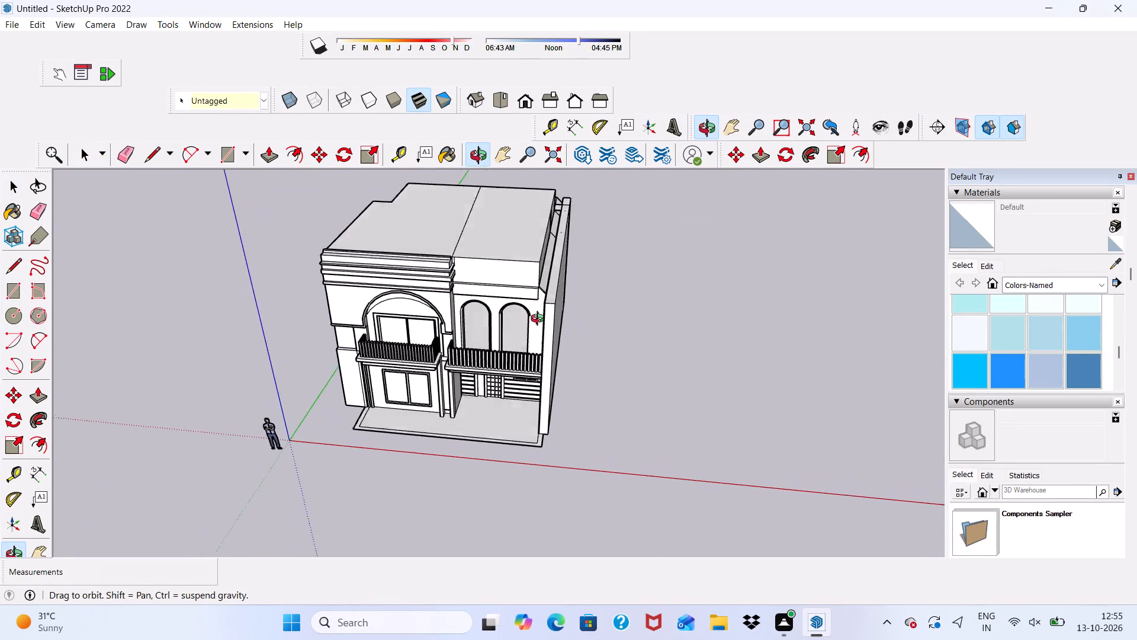
pyautogui.moveTo(540, 320); pyautogui.dragTo(540, 332, button='middle')
pyautogui.scroll(5, 548, 214)
pyautogui.moveTo(571, 245); pyautogui.dragTo(226, 241, button='middle')
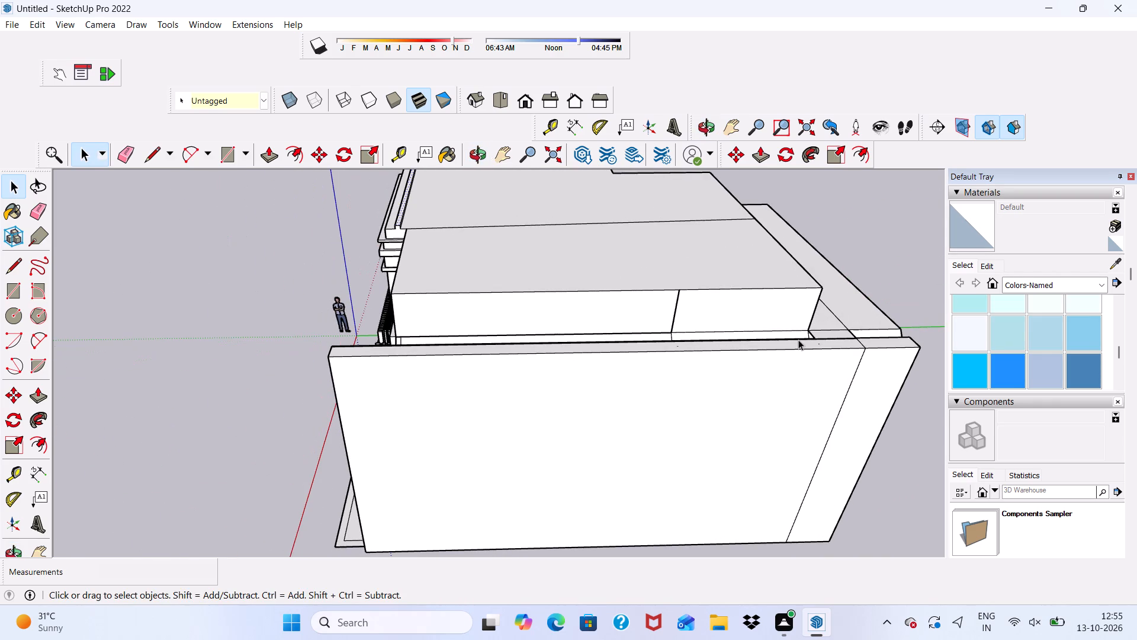
pyautogui.moveTo(377, 340); pyautogui.dragTo(738, 300, button='middle')
pyautogui.scroll(6, 617, 262)
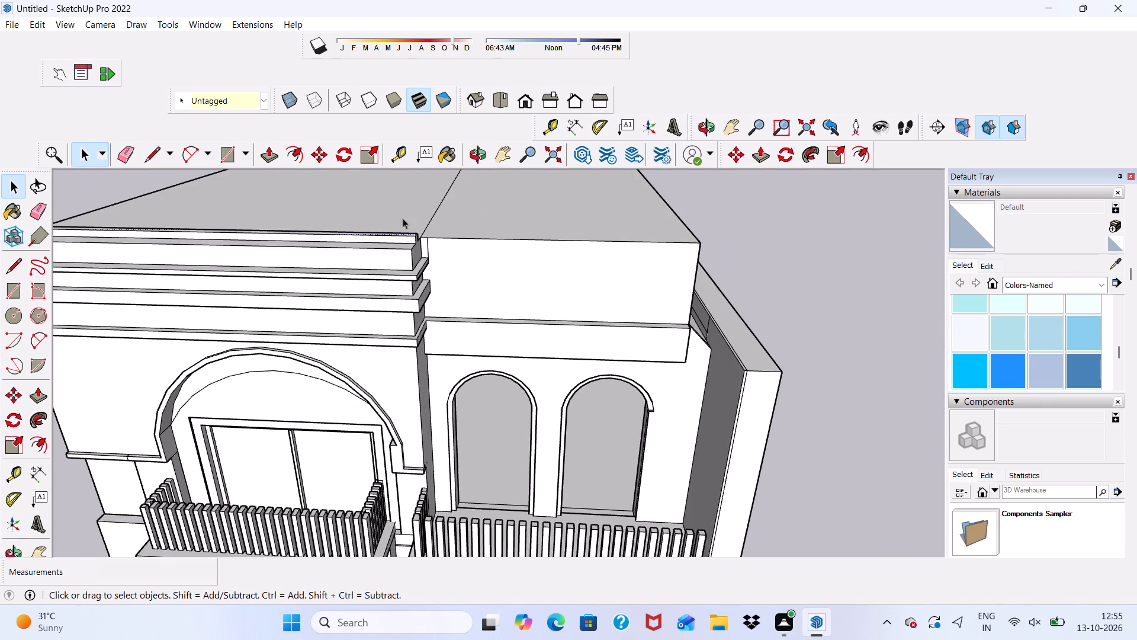
# Undo the raised strip, its narrow rectangle and the latest raising of the two roof sections.
pyautogui.hotkey('ctrl', 'z')
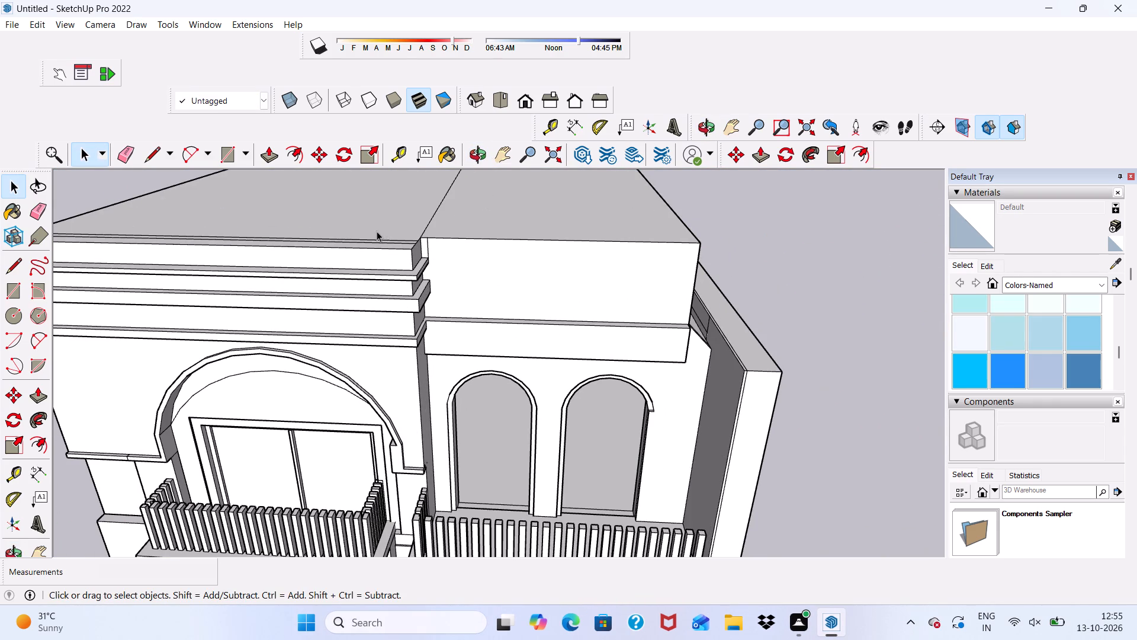
pyautogui.hotkey('ctrl', 'z')
pyautogui.hotkey('ctrl', 'z')
pyautogui.hotkey('ctrl', 'z')
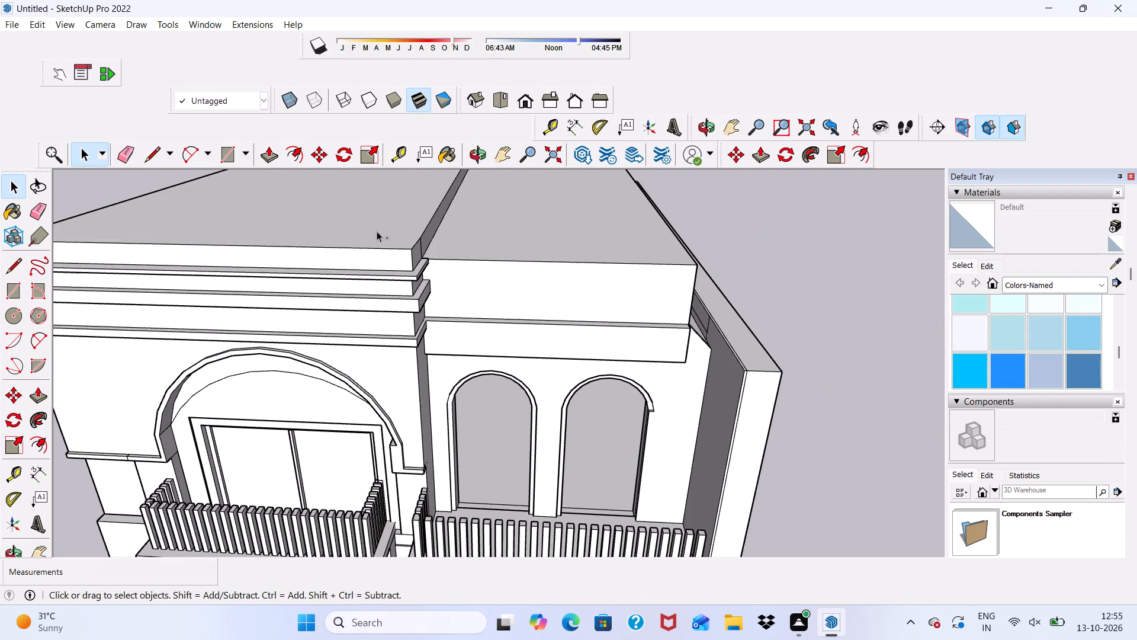
# Keep undoing until the parapet bands no longer wrap around the main roof's corner beside the lower roof section.
pyautogui.hotkey('ctrl', 'z')
pyautogui.hotkey('ctrl', 'z')
pyautogui.hotkey('ctrl', 'z')
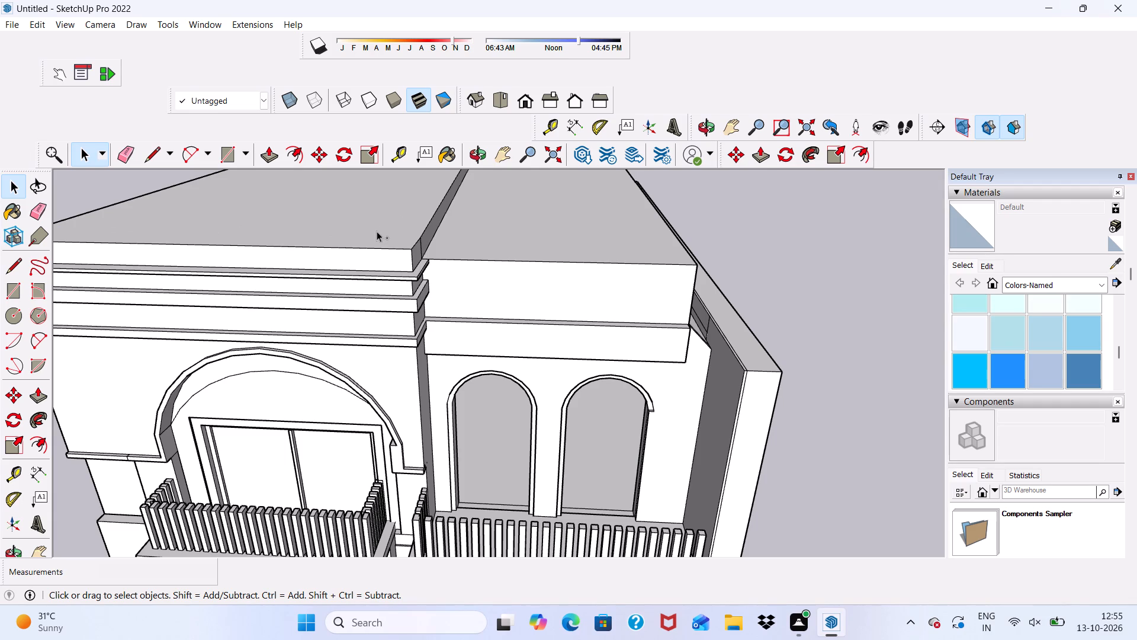
pyautogui.hotkey('ctrl', 'z')
pyautogui.hotkey('ctrl', 'z')
pyautogui.hotkey('ctrl', 'z')
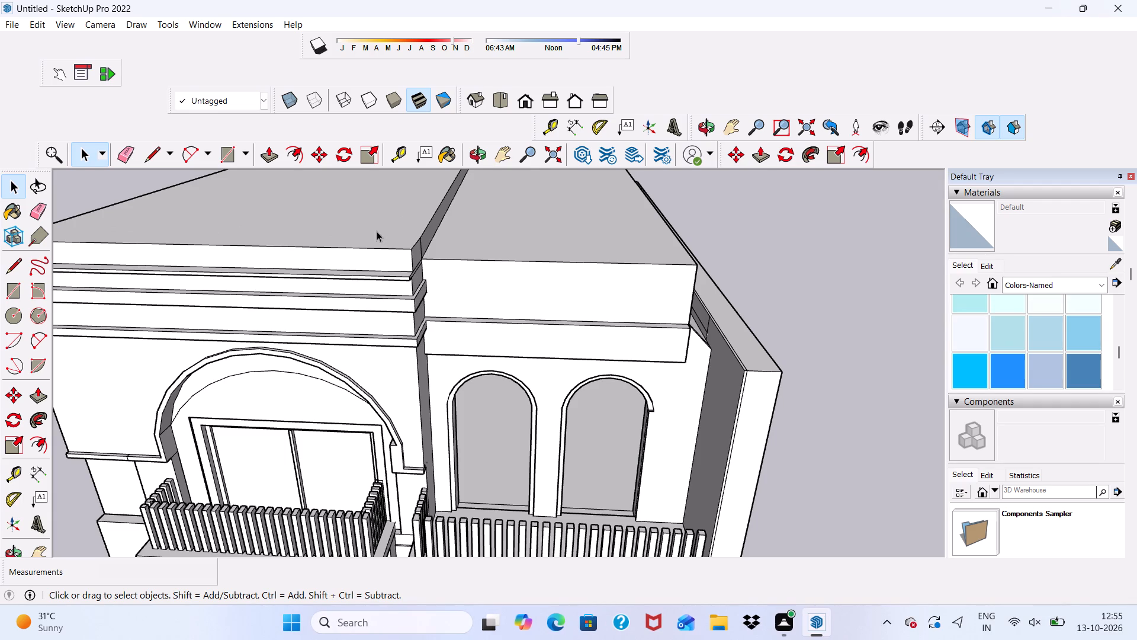
pyautogui.hotkey('ctrl', 'z')
pyautogui.hotkey('ctrl', 'z')
pyautogui.hotkey('ctrl', 'z')
pyautogui.hotkey('ctrl', 'z')
pyautogui.hotkey('ctrl', 'z')
pyautogui.hotkey('ctrl', 'z')
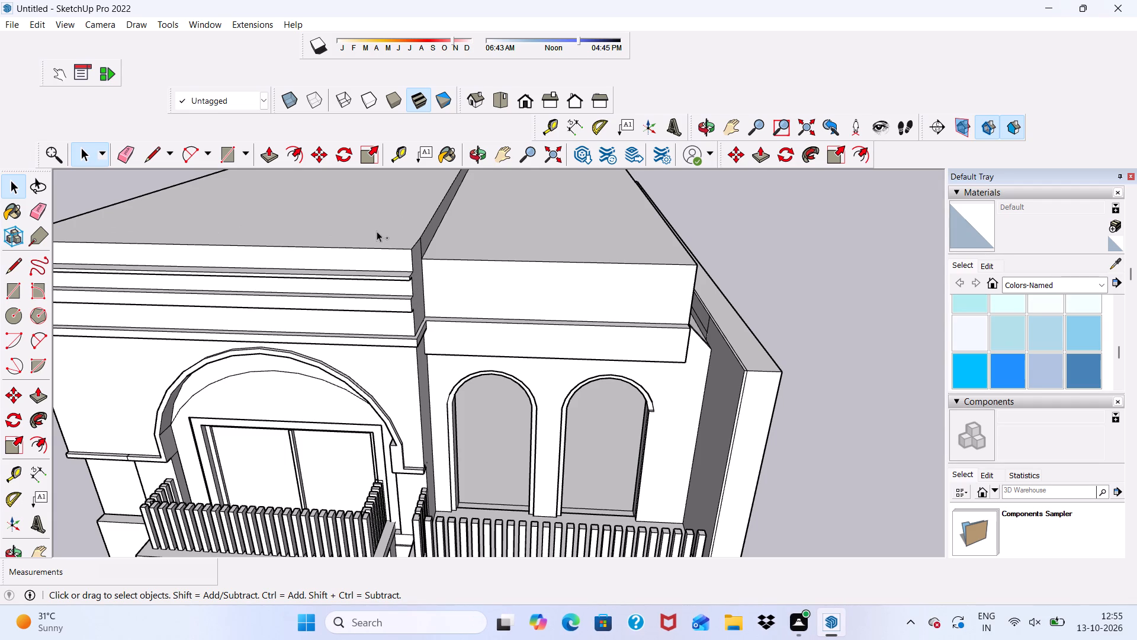
pyautogui.hotkey('ctrl', 'z')
pyautogui.hotkey('ctrl', 'z')
pyautogui.hotkey('ctrl', 'z')
pyautogui.hotkey('ctrl', 'z')
pyautogui.hotkey('ctrl', 'z')
pyautogui.hotkey('ctrl', 'z')
pyautogui.hotkey('ctrl', 'z')
pyautogui.hotkey('ctrl', 'z')
pyautogui.hotkey('ctrl', 'z')
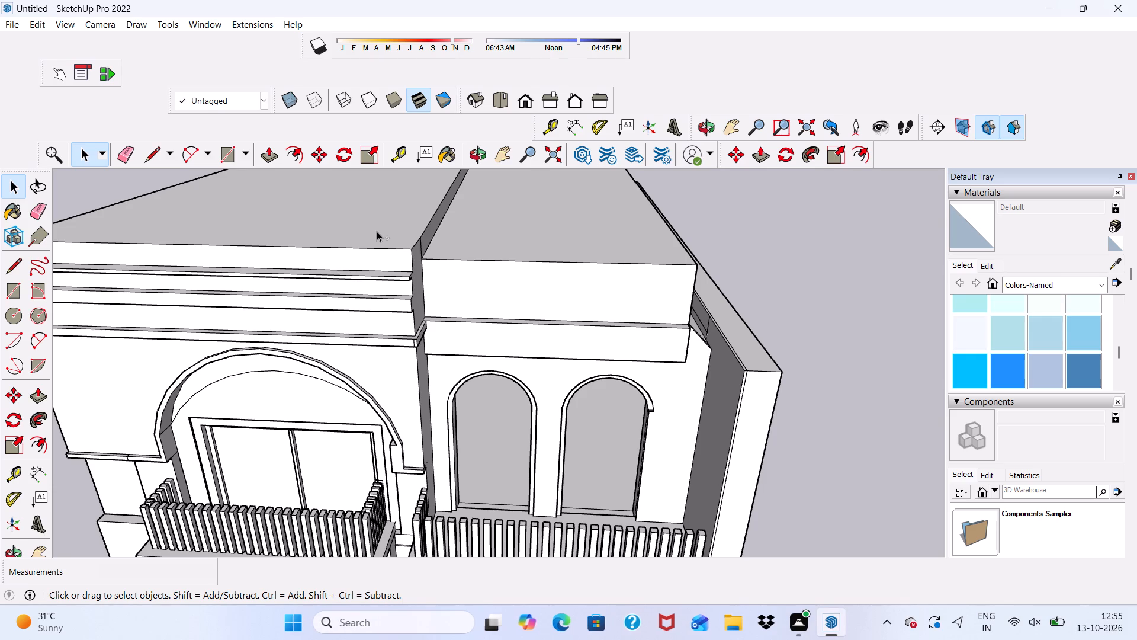
pyautogui.hotkey('ctrl', 'z')
pyautogui.hotkey('ctrl', 'z')
pyautogui.hotkey('ctrl', 'z')
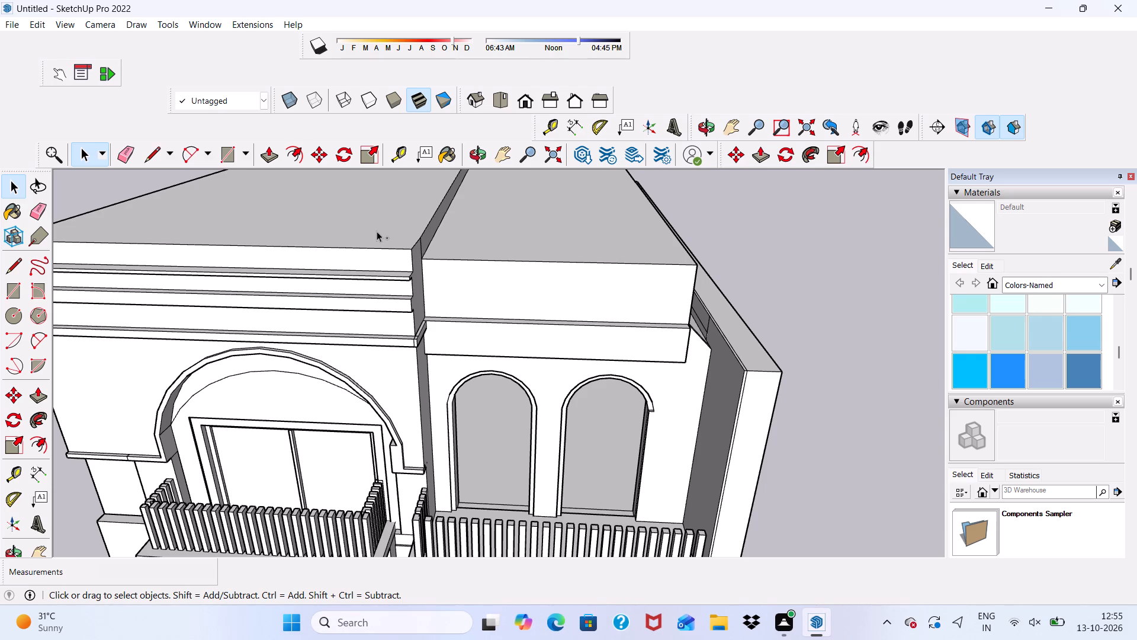
pyautogui.hotkey('ctrl', 'z')
pyautogui.hotkey('ctrl', 'z')
pyautogui.hotkey('ctrl', 'z')
# Undo the raised roof sections and upper parapet tiers, back to a single band below the main roof's edge.
pyautogui.hotkey('ctrl', 'z')
pyautogui.hotkey('ctrl', 'z')
pyautogui.hotkey('ctrl', 'z')
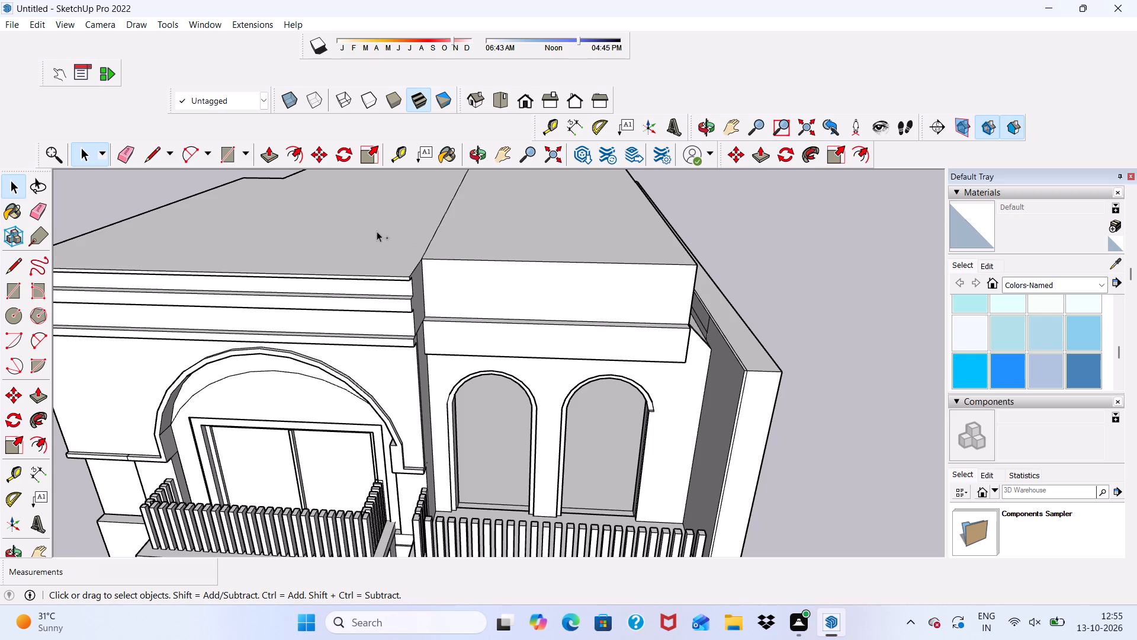
pyautogui.hotkey('ctrl', 'z')
pyautogui.hotkey('ctrl', 'z')
pyautogui.hotkey('ctrl', 'z')
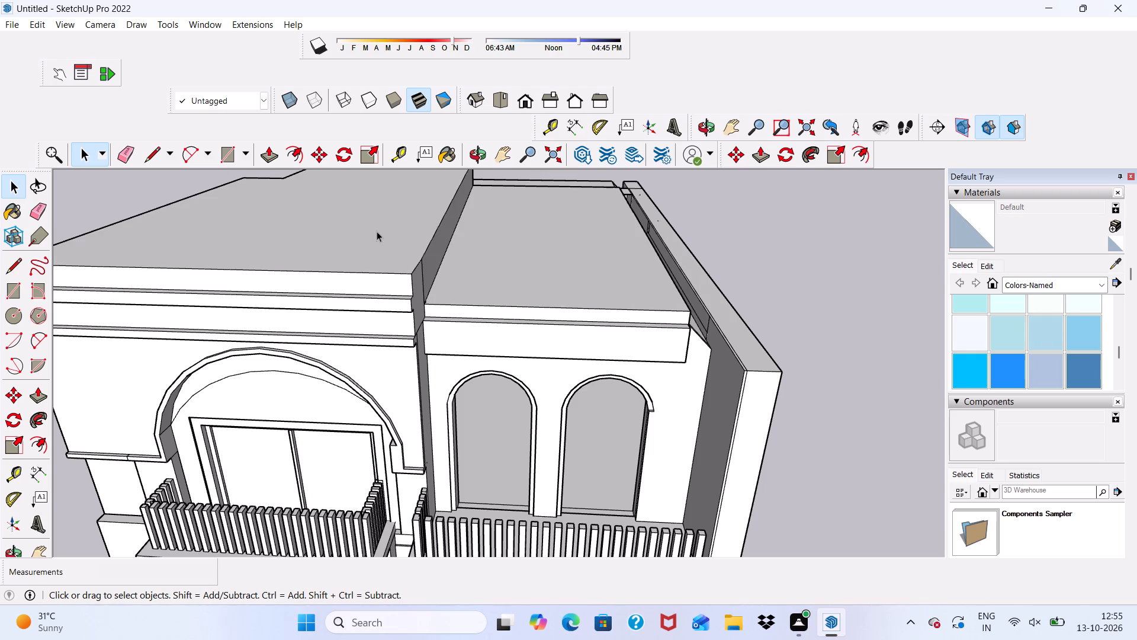
pyautogui.hotkey('ctrl', 'z')
pyautogui.hotkey('ctrl', 'z')
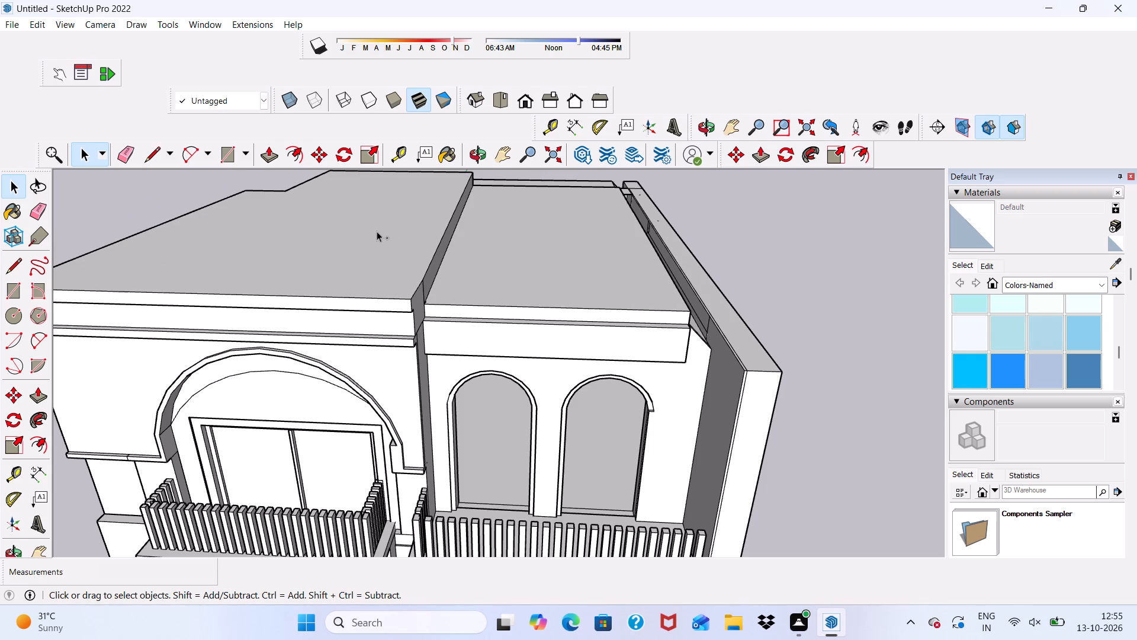
pyautogui.hotkey('ctrl', 'z')
pyautogui.hotkey('ctrl', 'z')
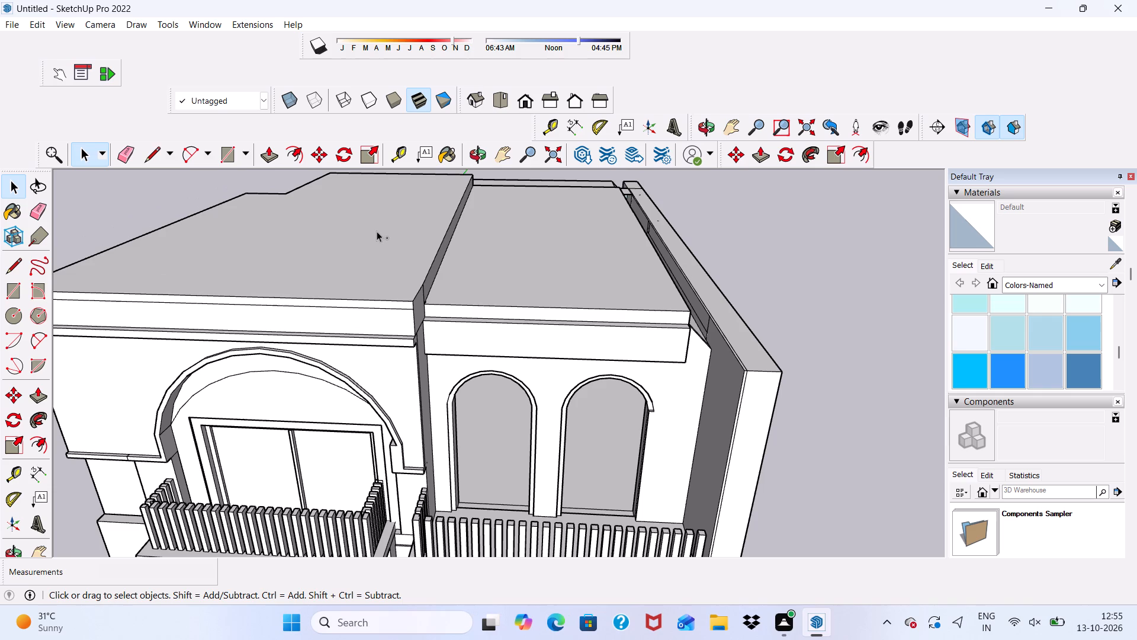
pyautogui.hotkey('ctrl', 'z')
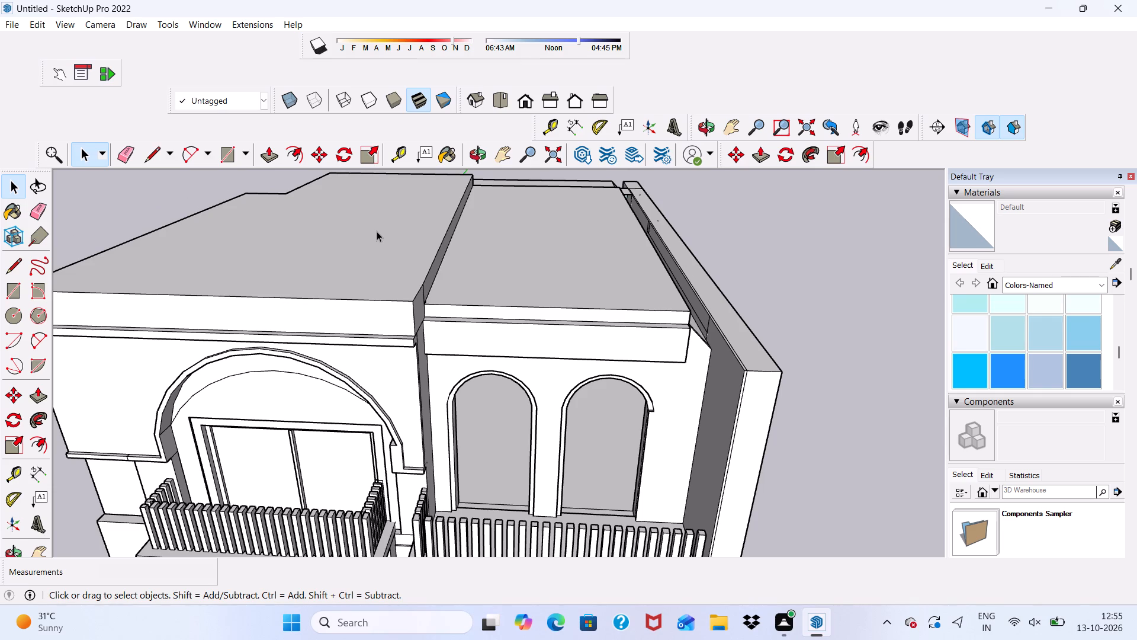
# Erase the leftover edges on the side wall's inner face beside the front corner of the lower roof section.
pyautogui.scroll(5, 721, 251)
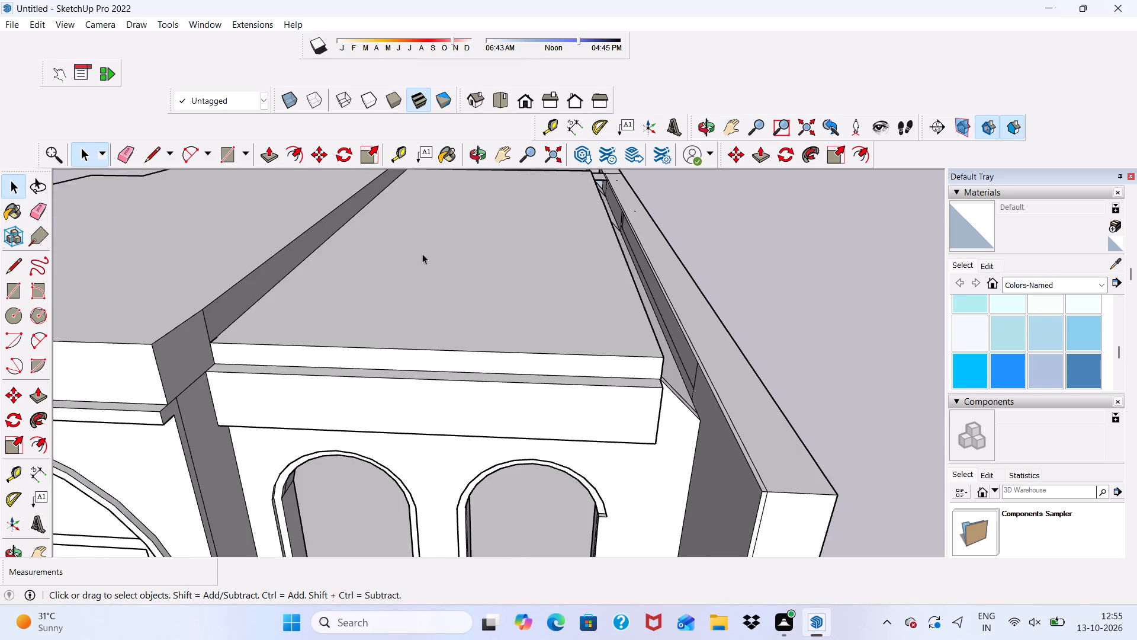
pyautogui.scroll(-1, 314, 306)
pyautogui.moveTo(300, 313); pyautogui.dragTo(394, 304, button='middle')
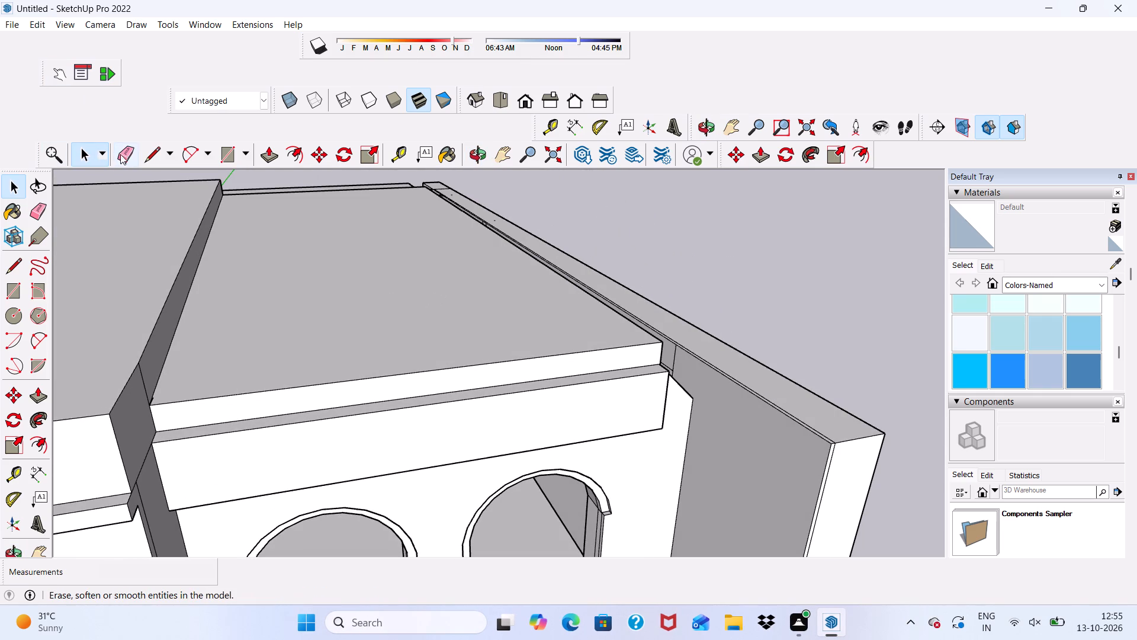
pyautogui.click(130, 145)
pyautogui.scroll(12, 622, 401)
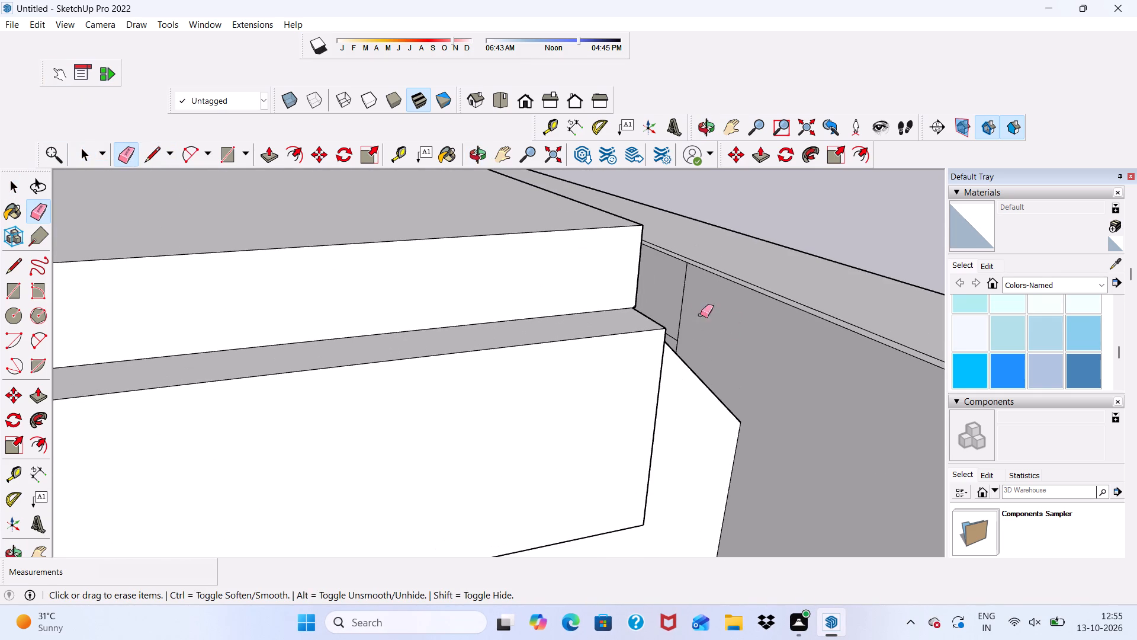
pyautogui.click(682, 295)
pyautogui.scroll(12, 684, 318)
pyautogui.moveTo(640, 364); pyautogui.dragTo(643, 366)
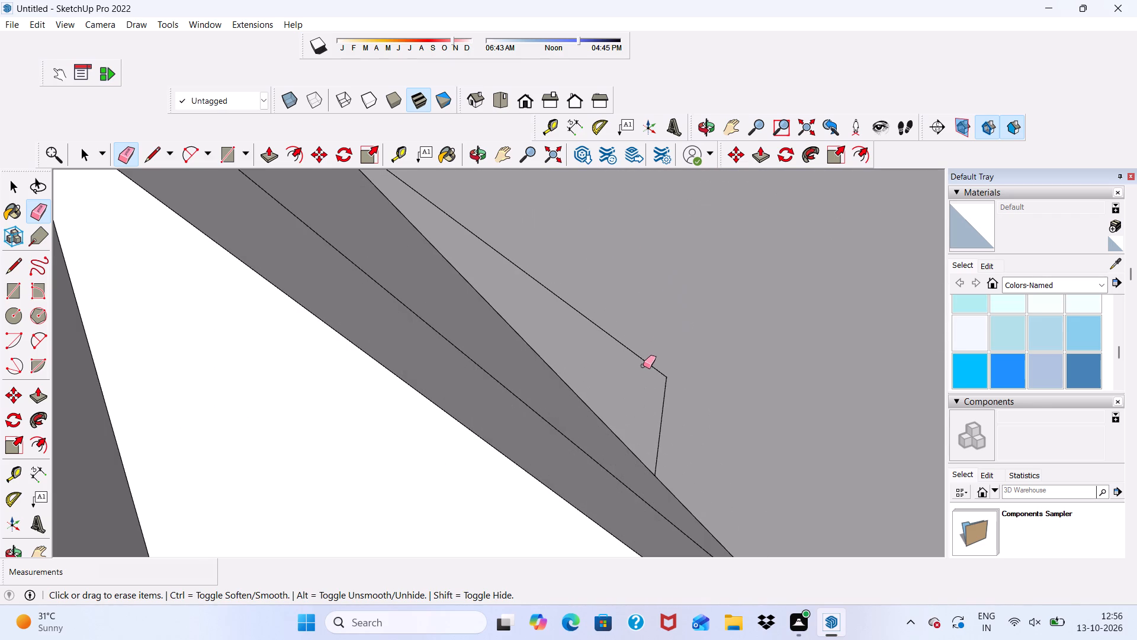
pyautogui.moveTo(643, 366); pyautogui.dragTo(661, 392)
pyautogui.click(661, 392)
pyautogui.moveTo(657, 366); pyautogui.dragTo(635, 360)
pyautogui.scroll(-20, 415, 293)
pyautogui.scroll(-11, 415, 293)
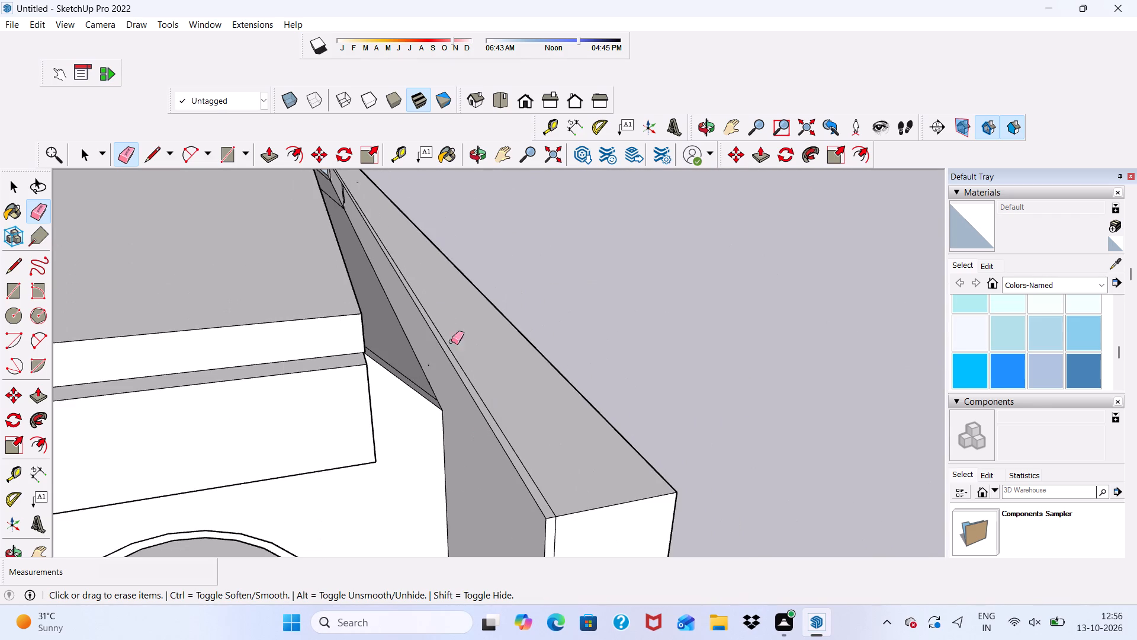
# Erase the small piece bridging the gap between the lower roof section and the side wall at the back.
pyautogui.scroll(5, 416, 236)
pyautogui.scroll(-12, 372, 227)
pyautogui.scroll(6, 344, 179)
pyautogui.scroll(-1, 330, 164)
pyautogui.scroll(5, 325, 194)
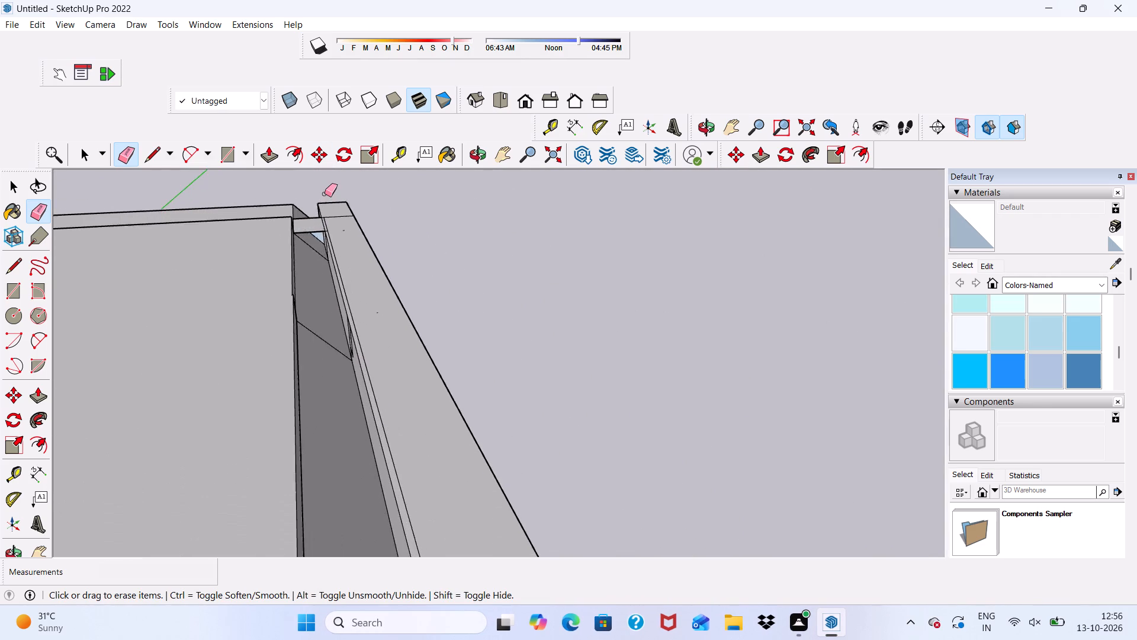
pyautogui.scroll(11, 325, 194)
pyautogui.click(327, 276)
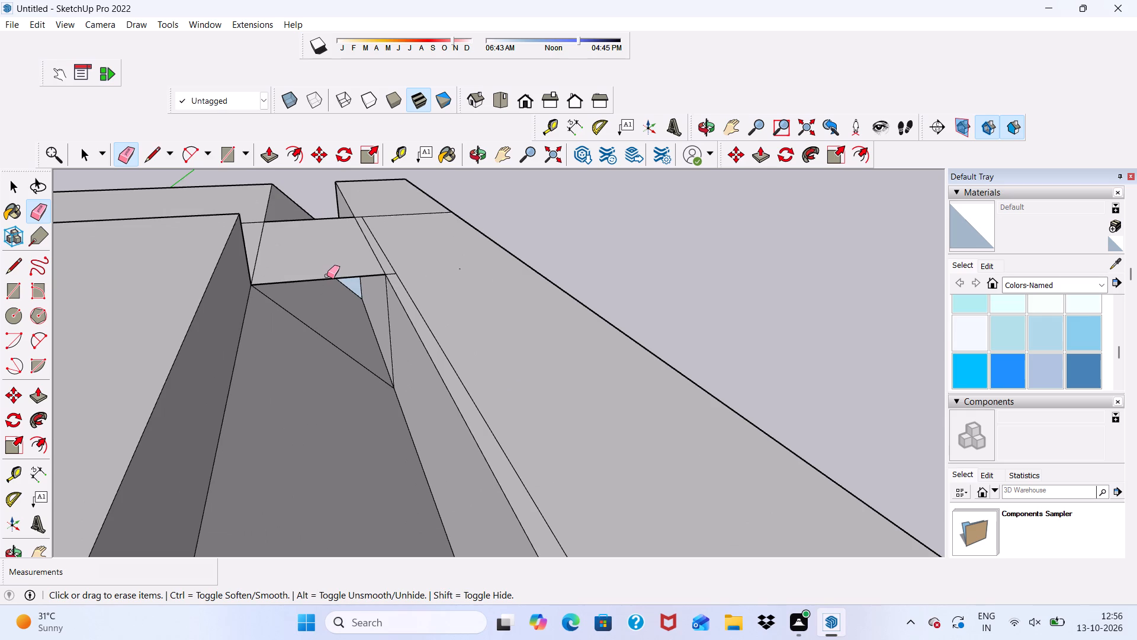
pyautogui.moveTo(327, 276); pyautogui.dragTo(352, 279)
pyautogui.scroll(2, 328, 230)
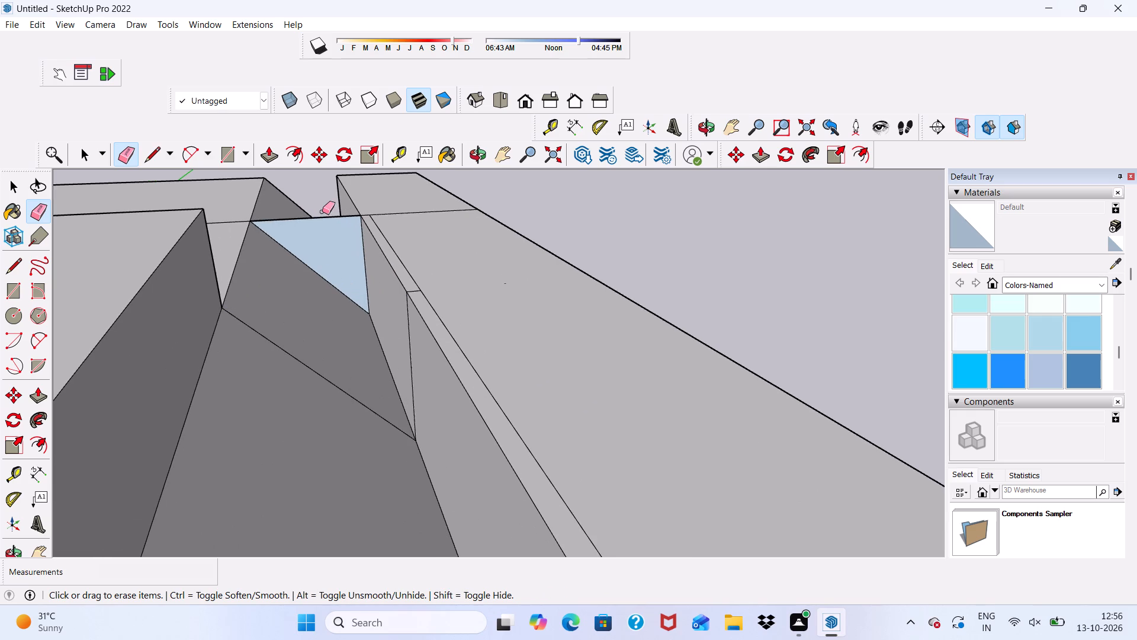
pyautogui.moveTo(320, 212); pyautogui.dragTo(317, 222)
# Erase the stray short edges on the side wall's inner face near the back of the gap.
pyautogui.scroll(-11, 317, 226)
pyautogui.scroll(4, 335, 279)
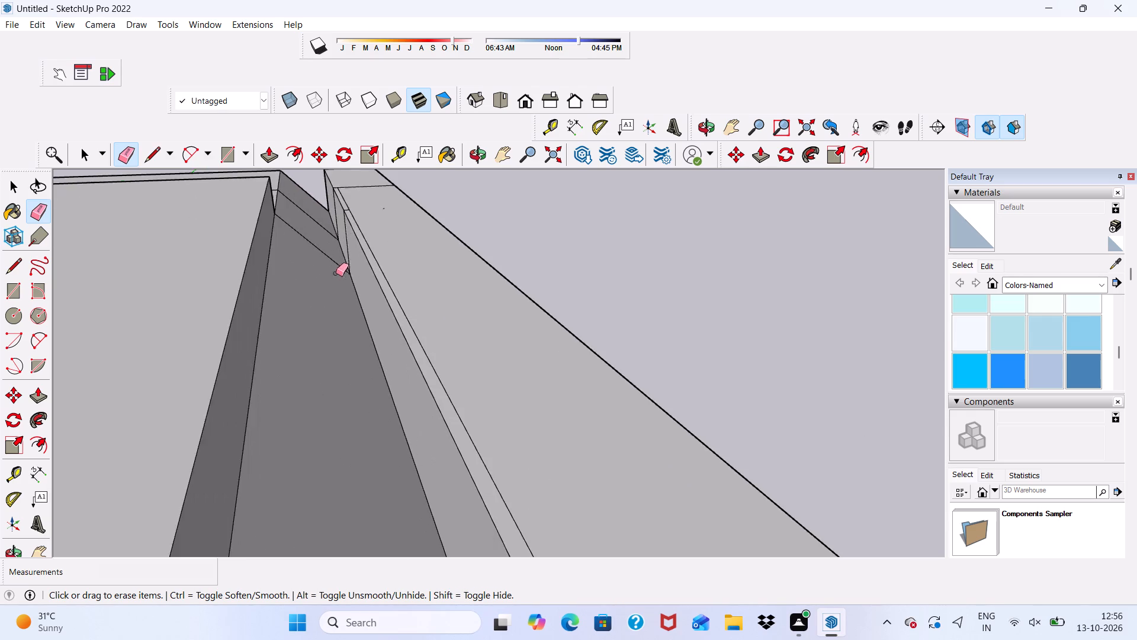
pyautogui.scroll(13, 336, 273)
pyautogui.scroll(-5, 333, 207)
pyautogui.moveTo(498, 295); pyautogui.dragTo(516, 316, button='middle')
pyautogui.scroll(-4, 425, 265)
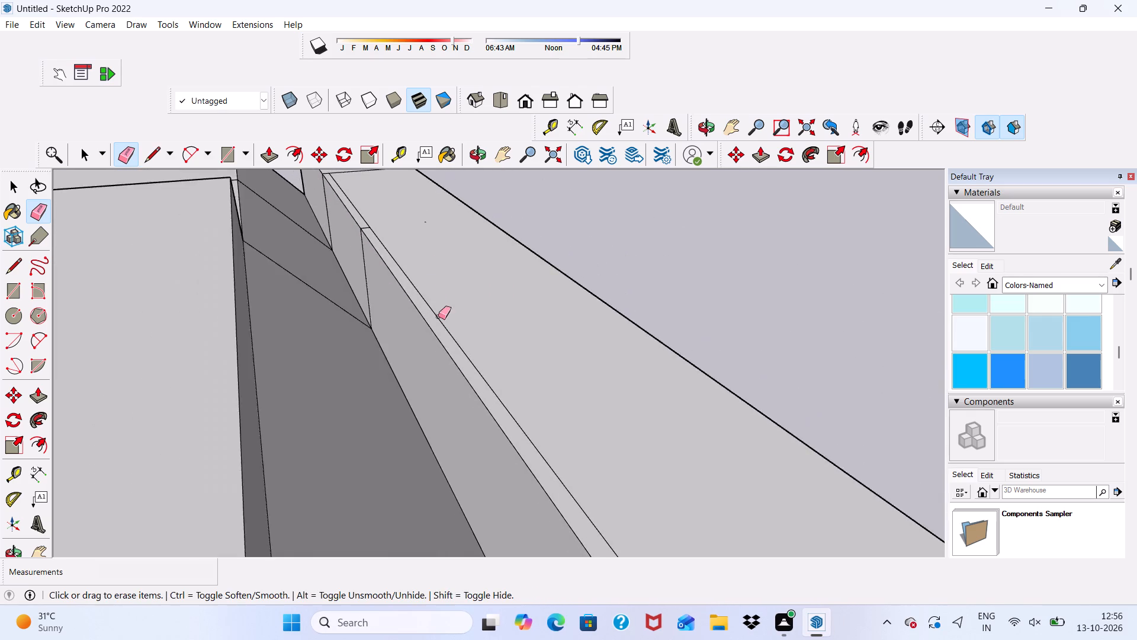
pyautogui.moveTo(452, 343); pyautogui.dragTo(454, 361, button='middle')
pyautogui.scroll(-5, 386, 296)
pyautogui.scroll(8, 368, 218)
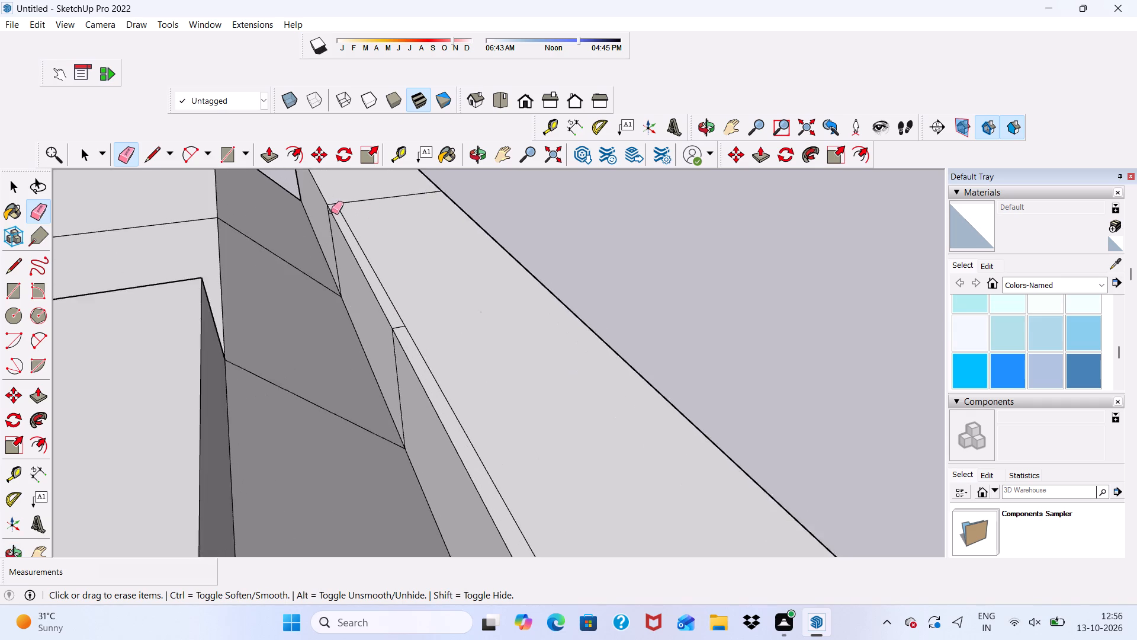
pyautogui.scroll(4, 331, 212)
pyautogui.moveTo(327, 231); pyautogui.dragTo(345, 249)
pyautogui.scroll(-9, 317, 223)
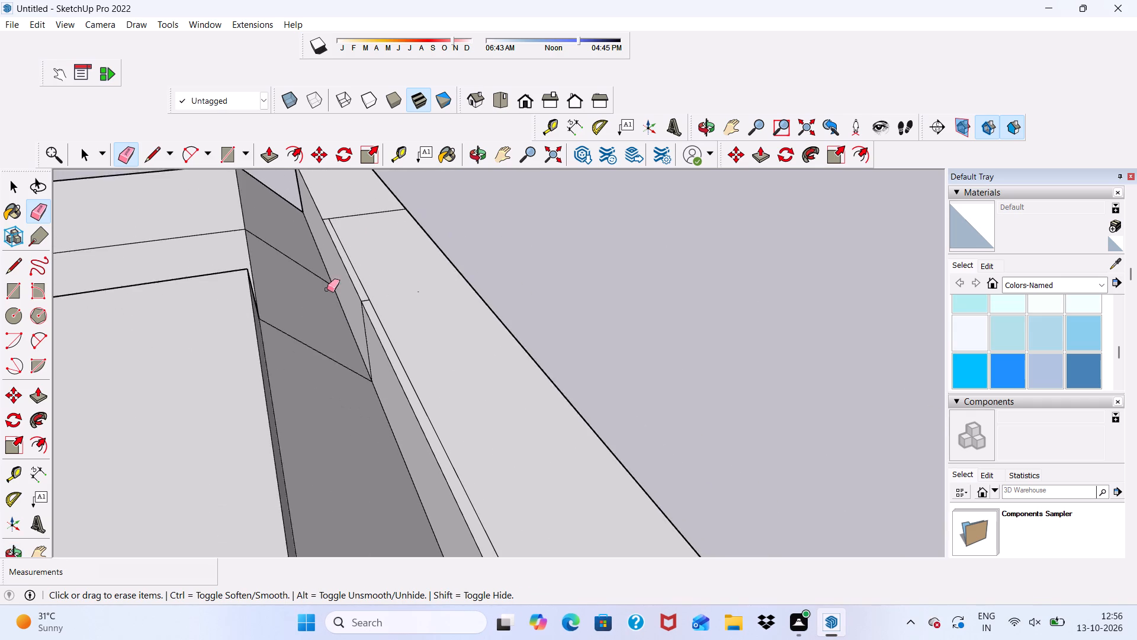
pyautogui.scroll(-1, 327, 289)
pyautogui.scroll(10, 331, 315)
pyautogui.moveTo(367, 311); pyautogui.dragTo(411, 359)
pyautogui.moveTo(408, 379); pyautogui.dragTo(436, 397)
# Erase the stray short edges crossing the top of the side wall near its back end.
pyautogui.scroll(-6, 332, 325)
pyautogui.scroll(11, 440, 290)
pyautogui.moveTo(325, 320); pyautogui.dragTo(322, 330)
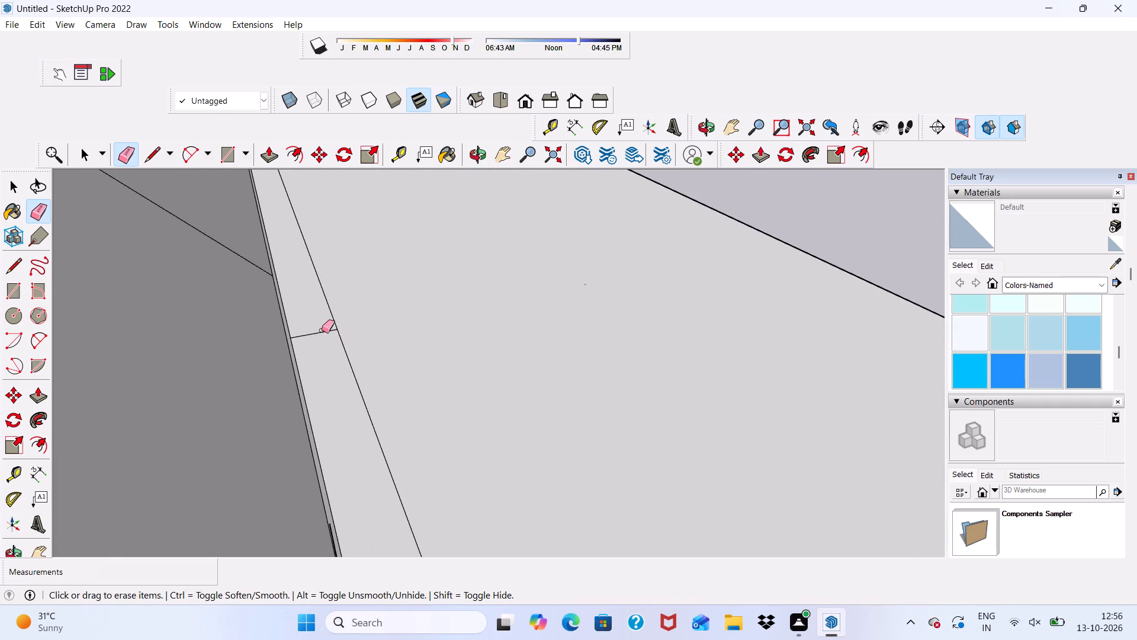
pyautogui.moveTo(322, 330); pyautogui.dragTo(321, 334)
pyautogui.scroll(-17, 321, 336)
pyautogui.scroll(9, 335, 218)
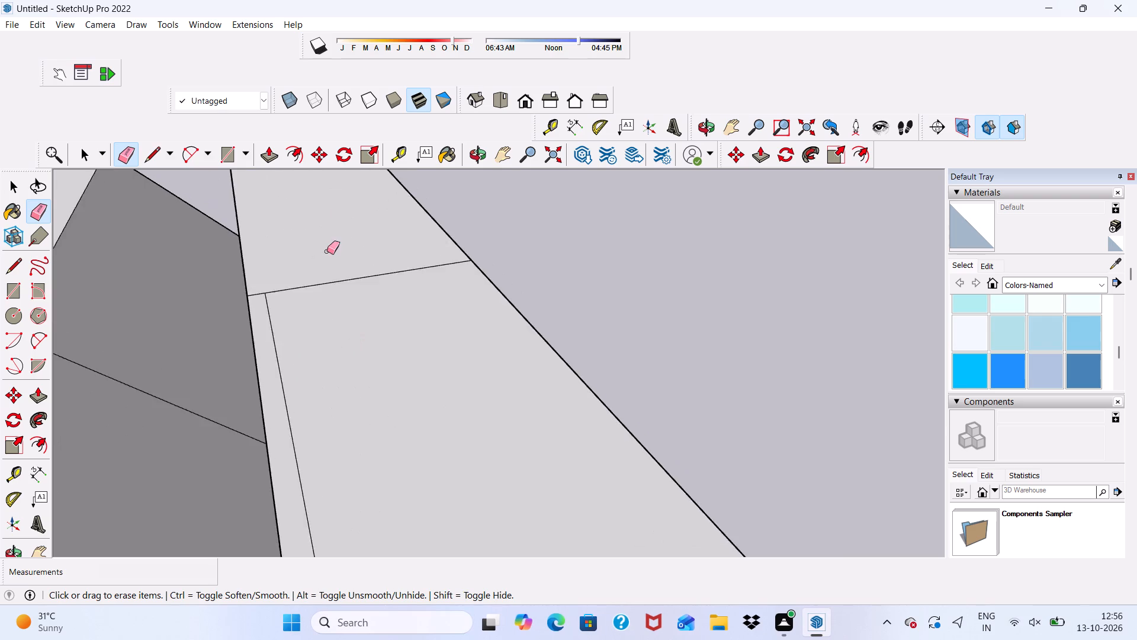
pyautogui.scroll(2, 327, 251)
pyautogui.moveTo(333, 276); pyautogui.dragTo(361, 322)
pyautogui.moveTo(220, 316); pyautogui.dragTo(203, 322)
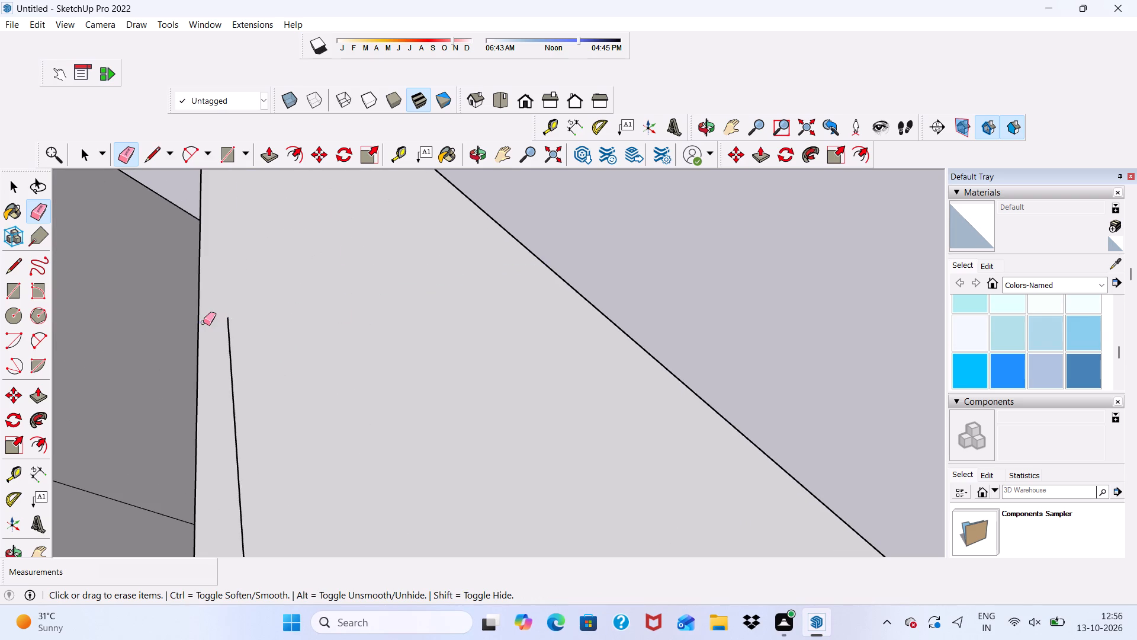
# Erase the stray edges running across the floor of the gap between the roof and the side wall.
pyautogui.scroll(-17, 246, 302)
pyautogui.scroll(11, 214, 411)
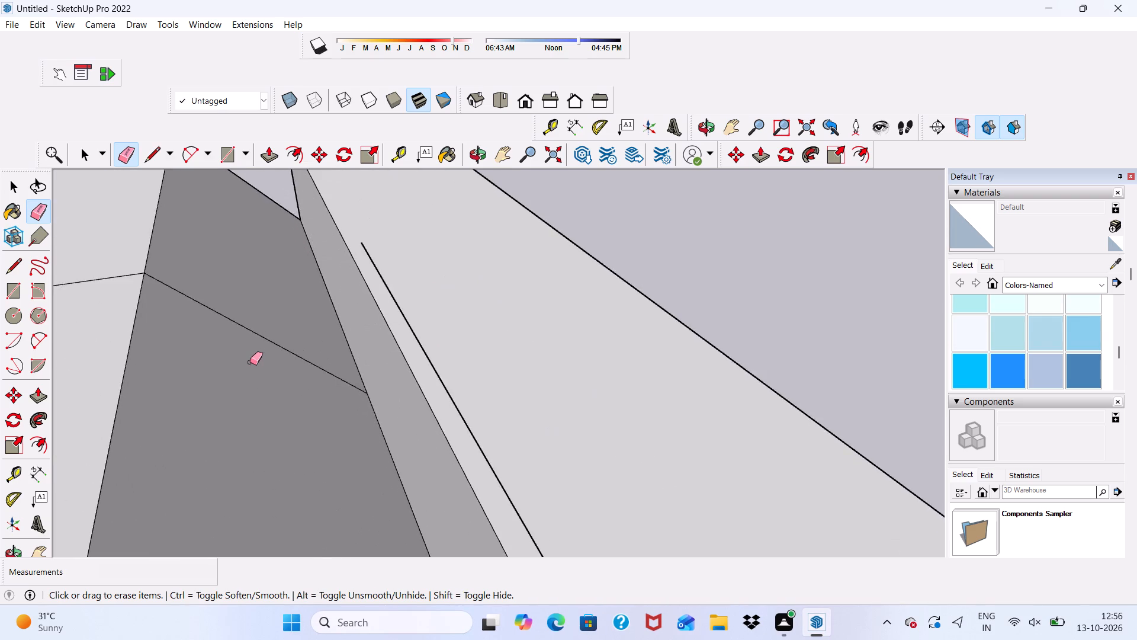
pyautogui.moveTo(252, 361); pyautogui.dragTo(274, 329, button='middle')
pyautogui.scroll(4, 279, 336)
pyautogui.moveTo(280, 339); pyautogui.dragTo(281, 382)
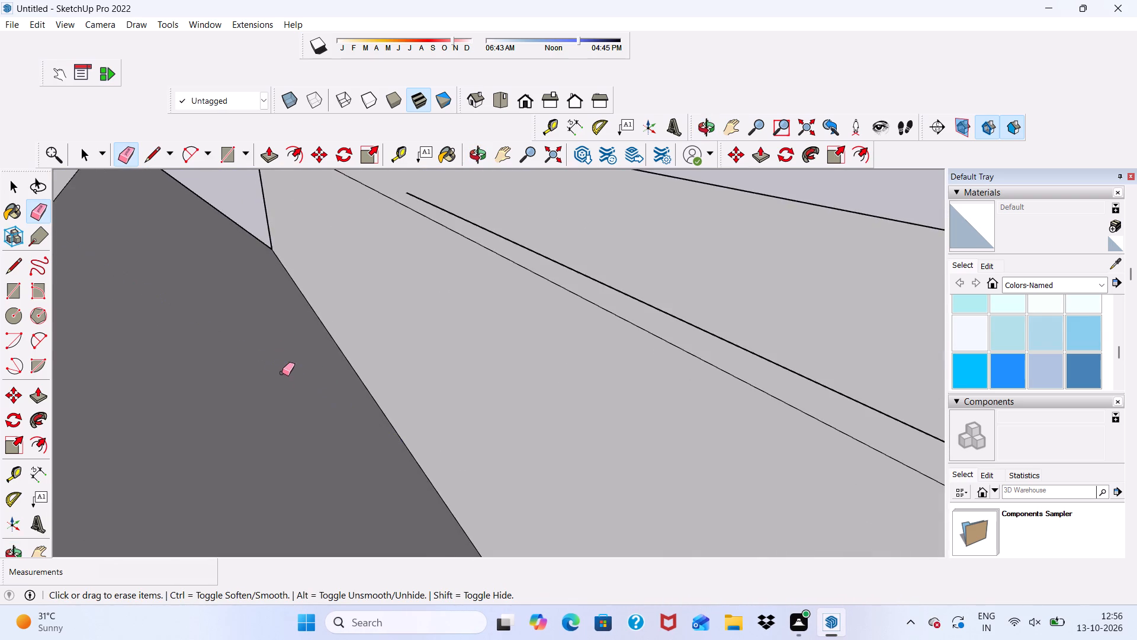
pyautogui.scroll(-17, 277, 364)
pyautogui.scroll(5, 332, 359)
pyautogui.moveTo(347, 340); pyautogui.dragTo(341, 341)
pyautogui.moveTo(298, 344); pyautogui.dragTo(290, 331)
pyautogui.scroll(-2, 278, 338)
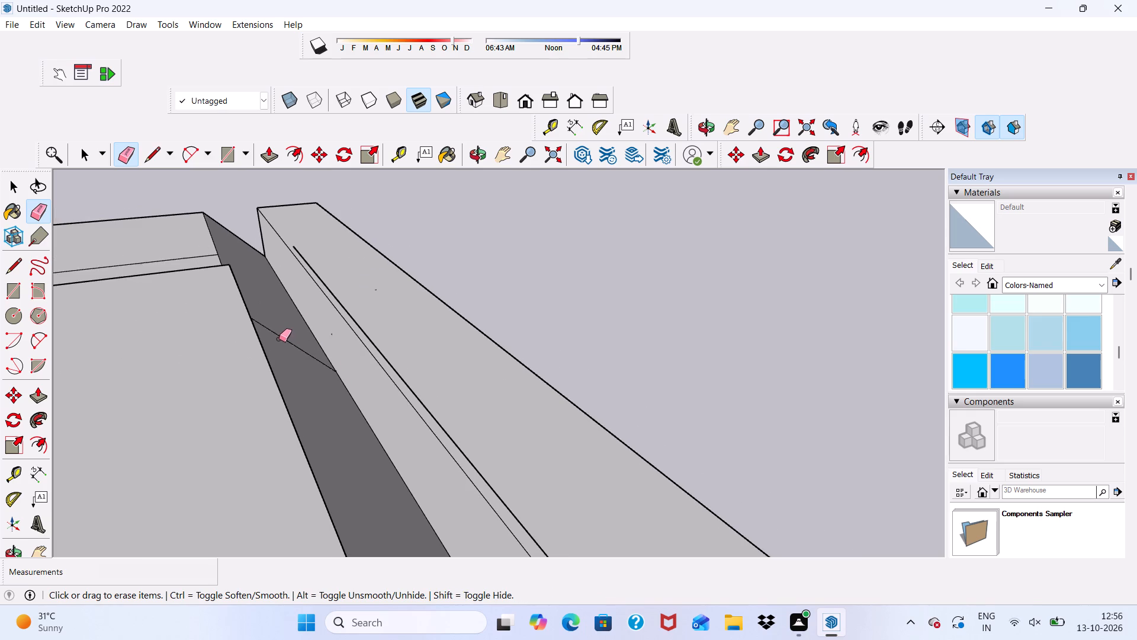
pyautogui.scroll(-1, 279, 339)
pyautogui.scroll(3, 280, 339)
pyautogui.click(280, 339)
# Erase the loose long edge running along the top of the side wall, including its leftover piece at the back.
pyautogui.scroll(-8, 261, 331)
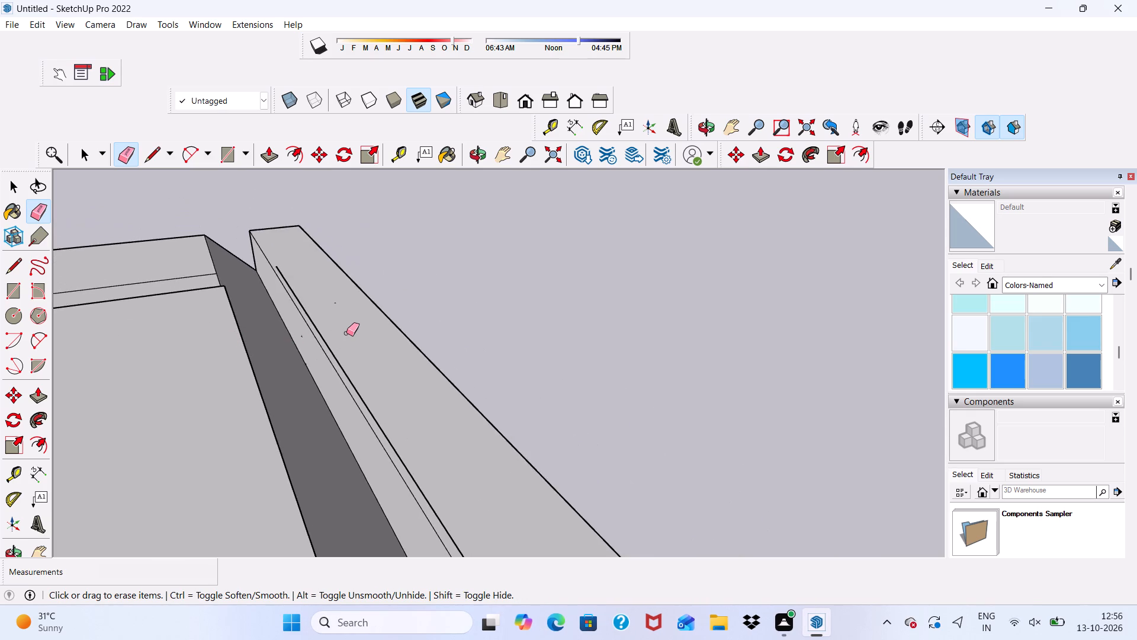
pyautogui.scroll(9, 346, 333)
pyautogui.moveTo(311, 369); pyautogui.dragTo(320, 373)
pyautogui.scroll(-6, 292, 325)
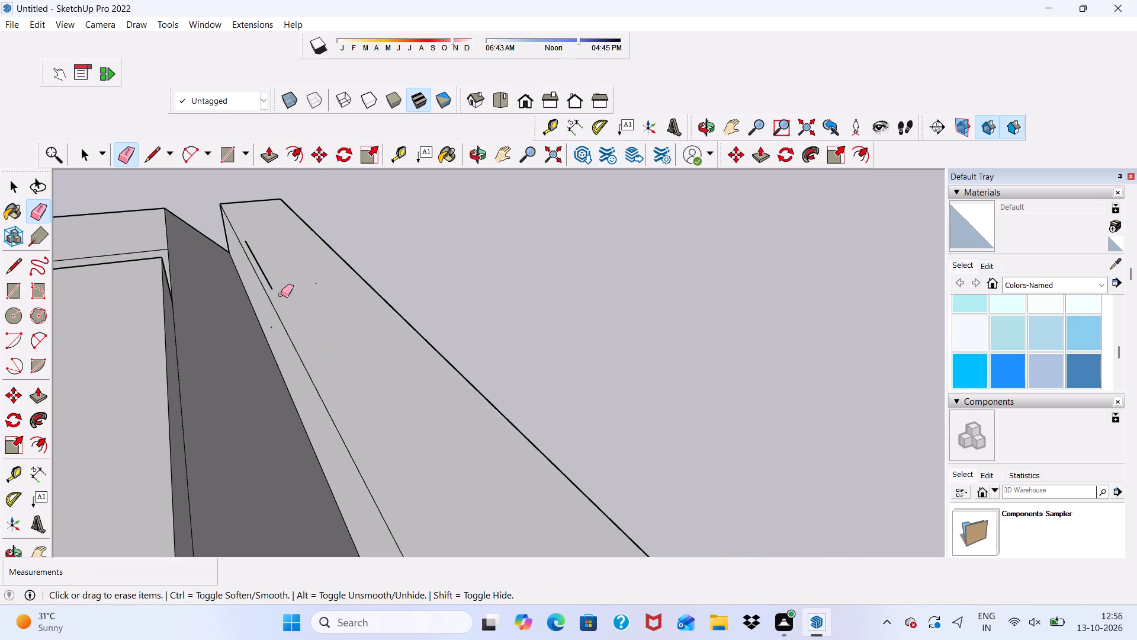
pyautogui.scroll(7, 267, 266)
pyautogui.moveTo(254, 267); pyautogui.dragTo(254, 292)
# Erase the upper part of the slanted stray edge on the side wall's inner face, farther along the gap.
pyautogui.scroll(-7, 253, 292)
pyautogui.scroll(-6, 278, 220)
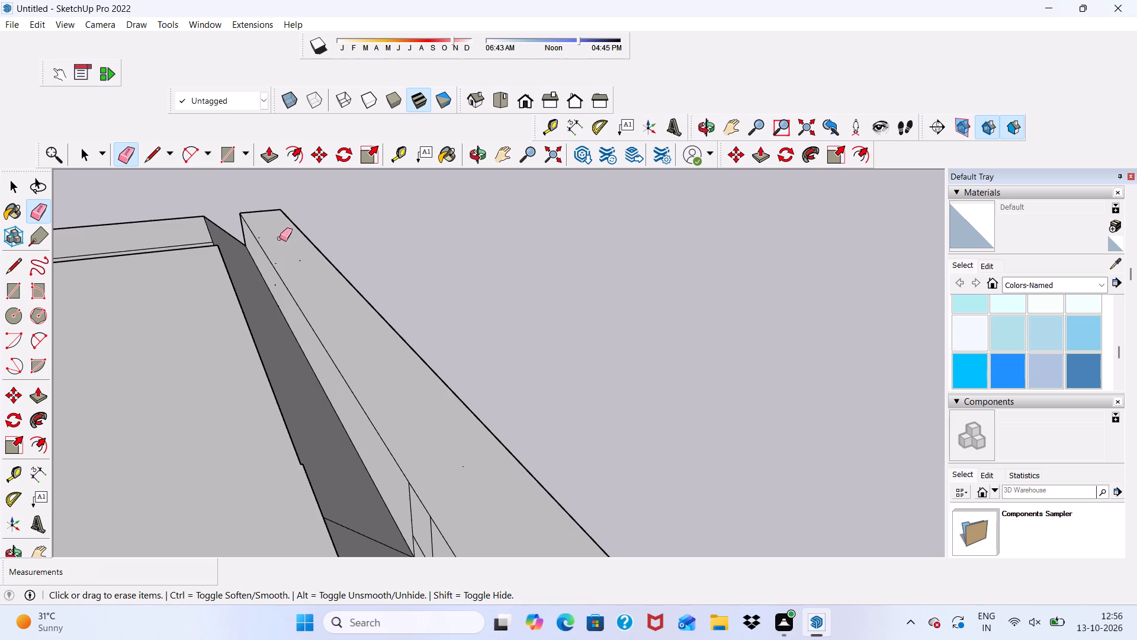
pyautogui.scroll(-8, 275, 233)
pyautogui.scroll(17, 336, 326)
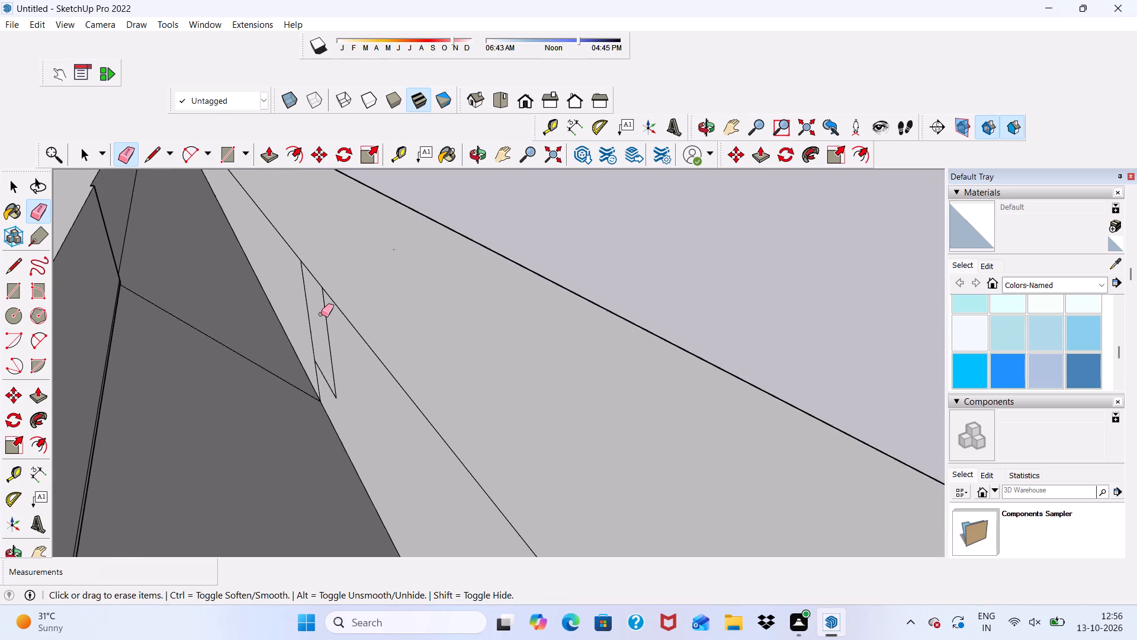
pyautogui.moveTo(321, 314); pyautogui.dragTo(301, 288)
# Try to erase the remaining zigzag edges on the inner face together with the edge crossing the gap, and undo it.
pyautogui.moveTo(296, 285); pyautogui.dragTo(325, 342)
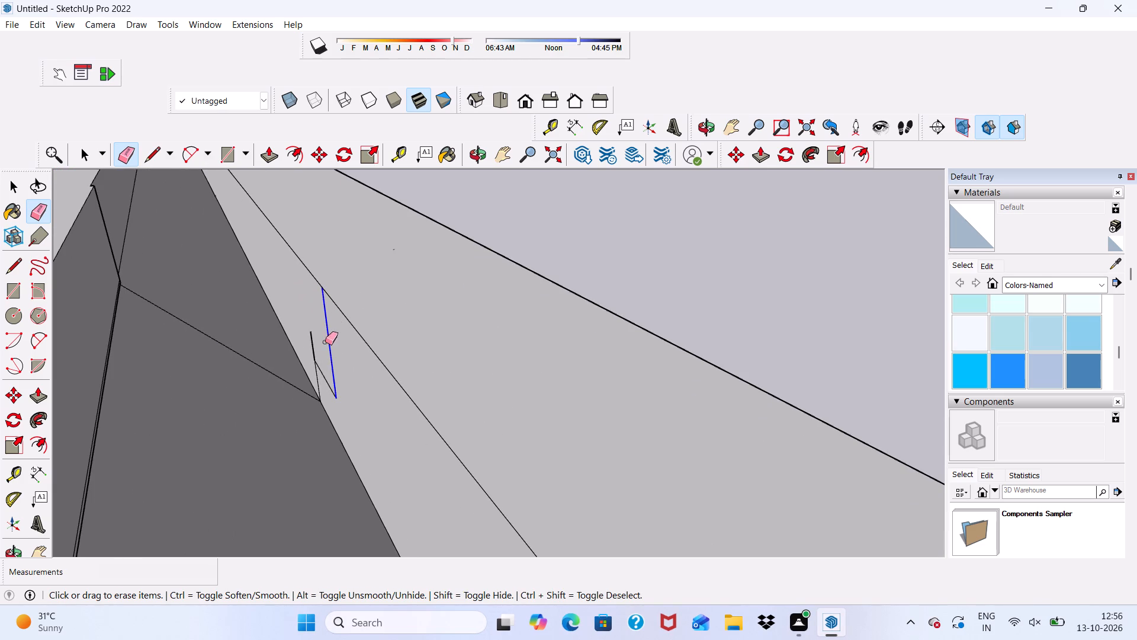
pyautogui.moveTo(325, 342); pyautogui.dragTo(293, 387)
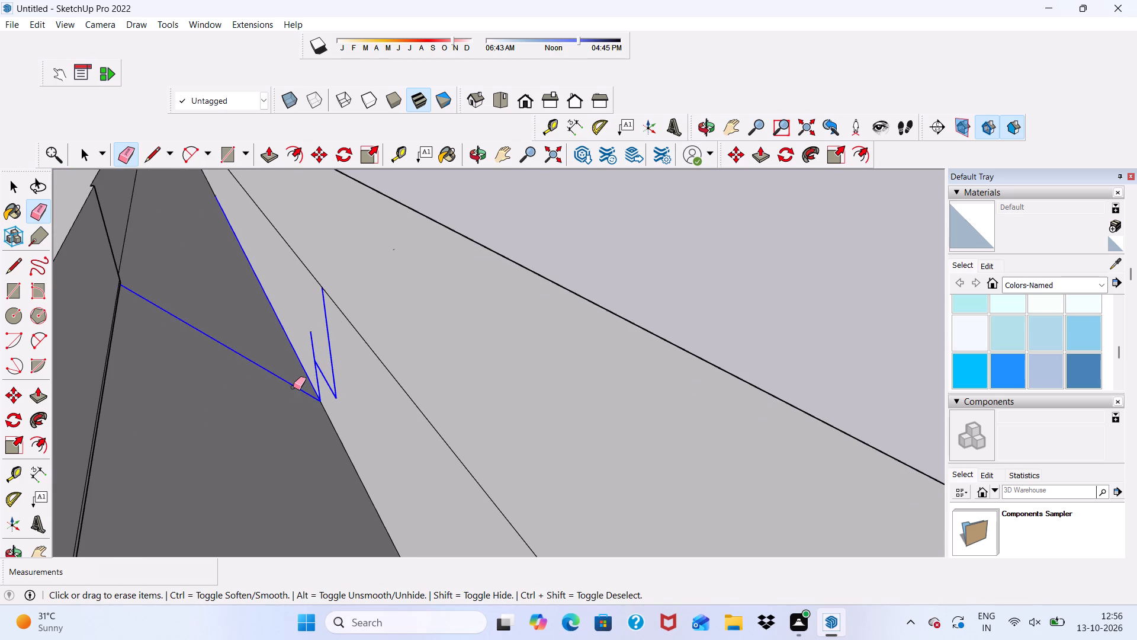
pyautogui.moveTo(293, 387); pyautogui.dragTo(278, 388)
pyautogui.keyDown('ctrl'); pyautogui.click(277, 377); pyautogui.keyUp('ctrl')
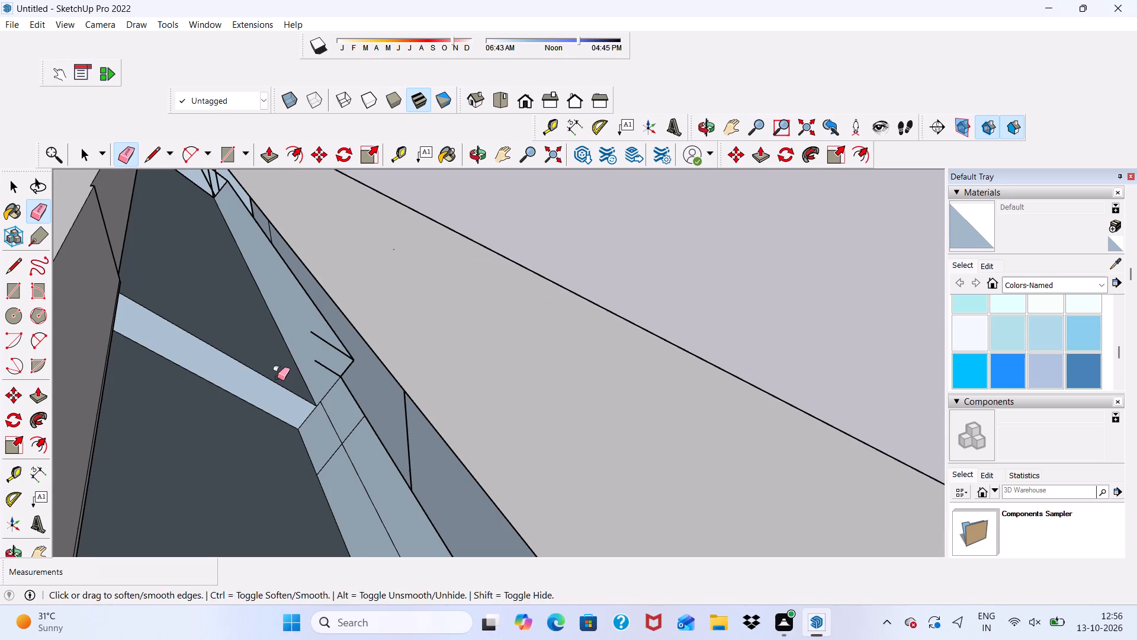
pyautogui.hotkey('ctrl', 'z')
# Erase the remaining zigzag edges on the side wall's inner face one by one, and the edge crossing the gap floor beside them.
pyautogui.scroll(-1, 301, 375)
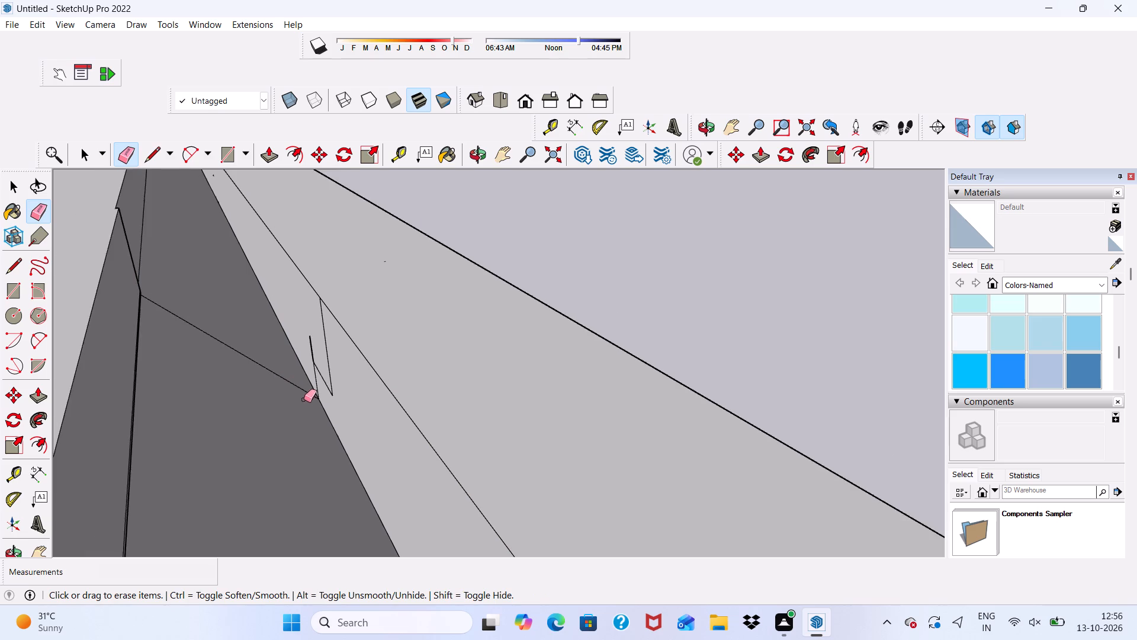
pyautogui.scroll(13, 325, 350)
pyautogui.moveTo(355, 337); pyautogui.dragTo(335, 335)
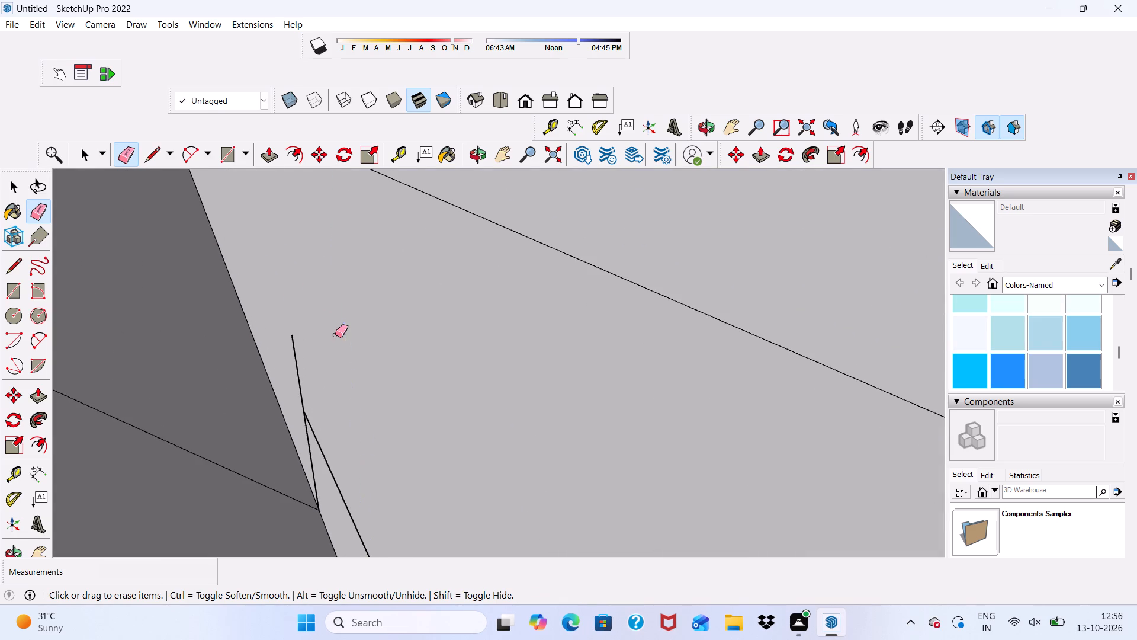
pyautogui.click(295, 352)
pyautogui.click(323, 457)
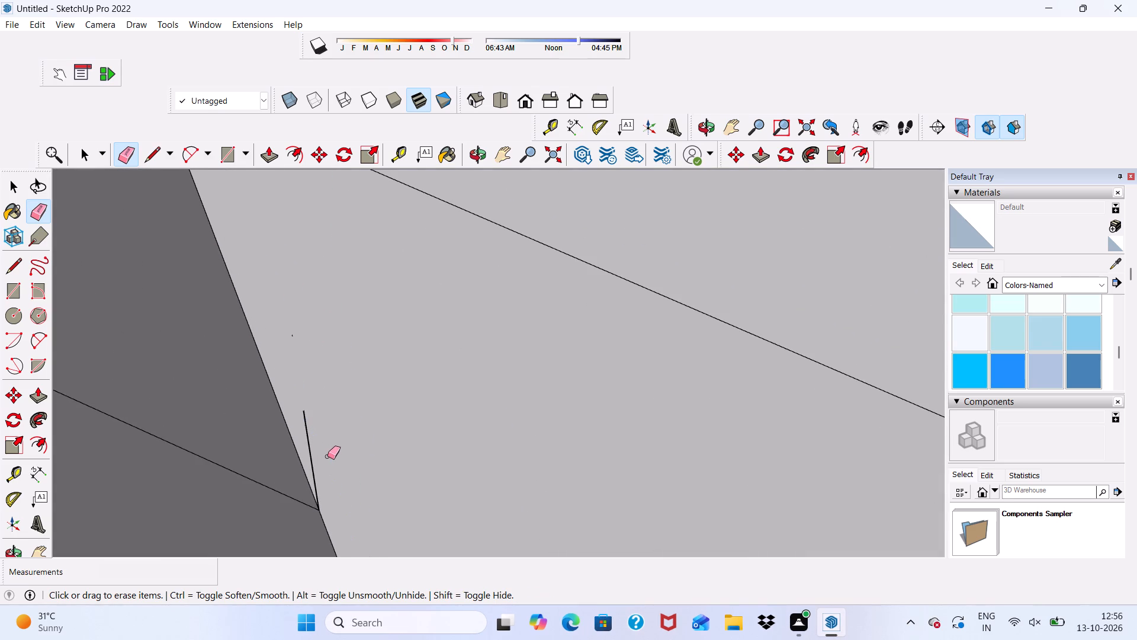
pyautogui.scroll(5, 317, 453)
pyautogui.moveTo(310, 437); pyautogui.dragTo(303, 434)
pyautogui.doubleClick(302, 430)
pyautogui.scroll(-7, 285, 403)
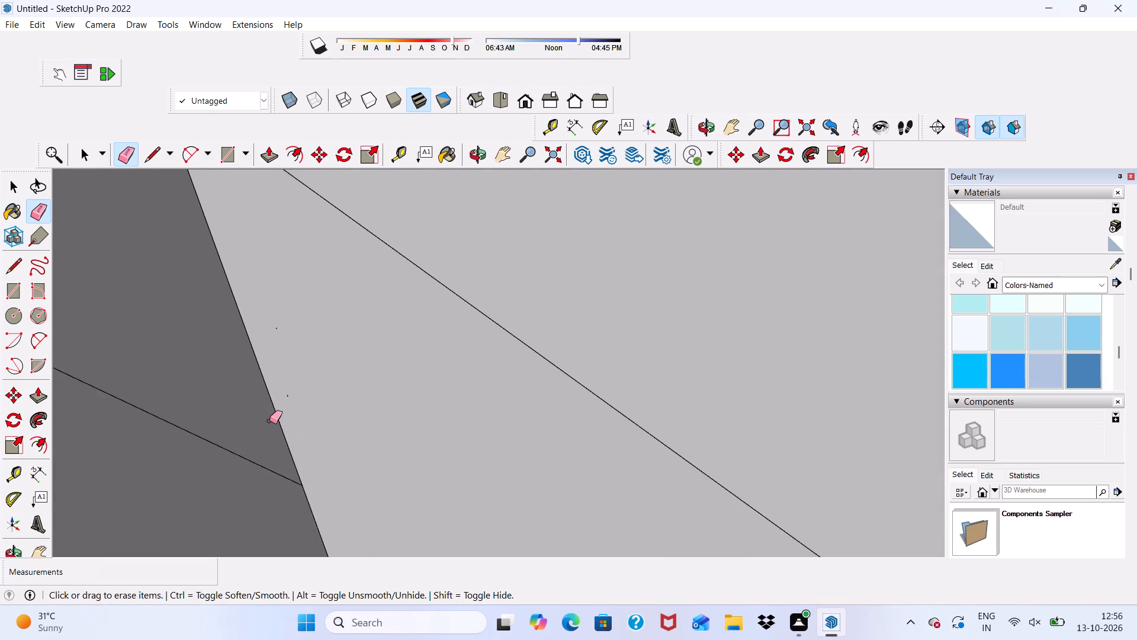
pyautogui.scroll(-13, 169, 337)
pyautogui.scroll(5, 159, 358)
pyautogui.moveTo(109, 369); pyautogui.dragTo(109, 381)
# Erase the vertical edge dividing the front face of the side wall near its inner corner.
pyautogui.scroll(-12, 107, 379)
pyautogui.moveTo(219, 369); pyautogui.dragTo(272, 313, button='middle')
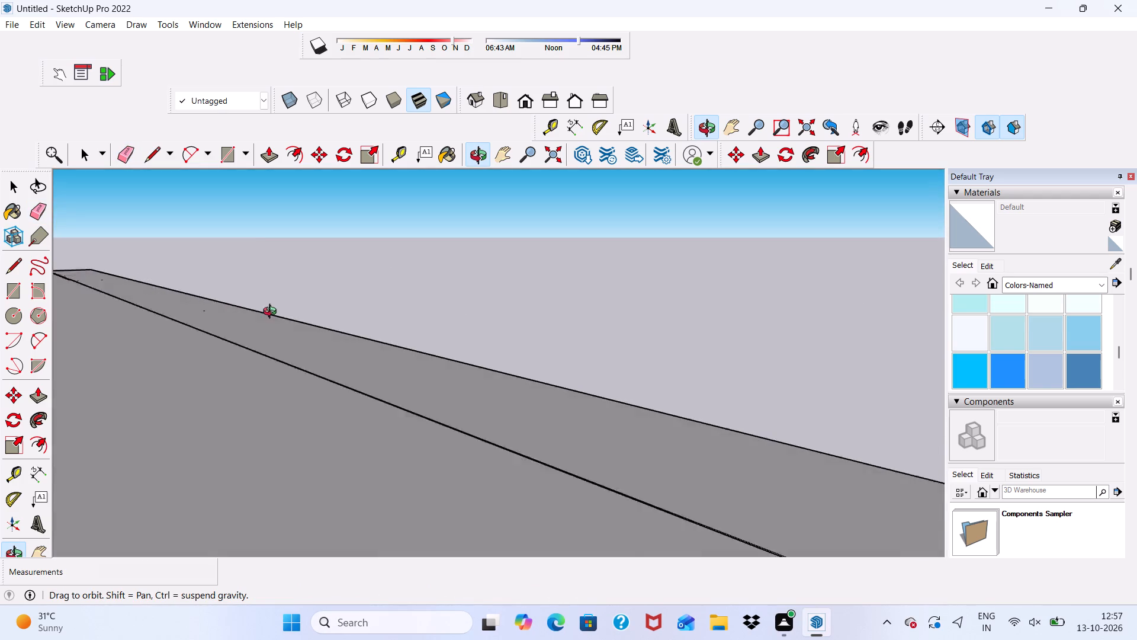
pyautogui.moveTo(272, 313); pyautogui.dragTo(236, 316, button='middle')
pyautogui.scroll(-11, 232, 314)
pyautogui.moveTo(211, 430); pyautogui.dragTo(171, 368, button='middle')
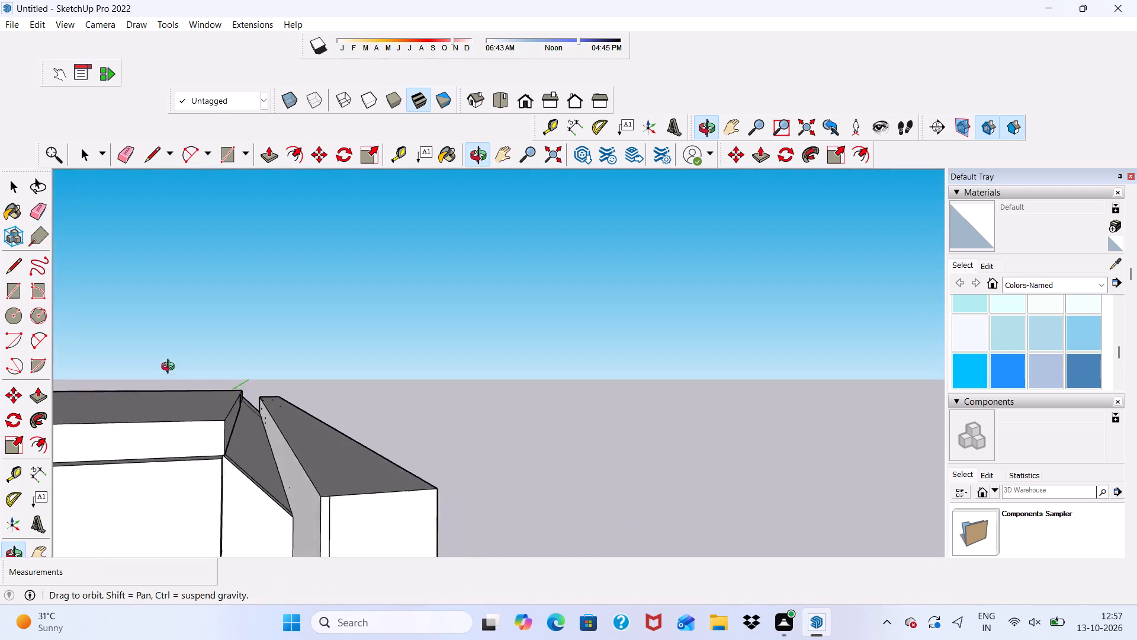
pyautogui.moveTo(171, 368); pyautogui.dragTo(159, 423, button='middle')
pyautogui.scroll(1, 266, 486)
pyautogui.scroll(-6, 266, 415)
pyautogui.scroll(7, 274, 540)
pyautogui.scroll(5, 337, 436)
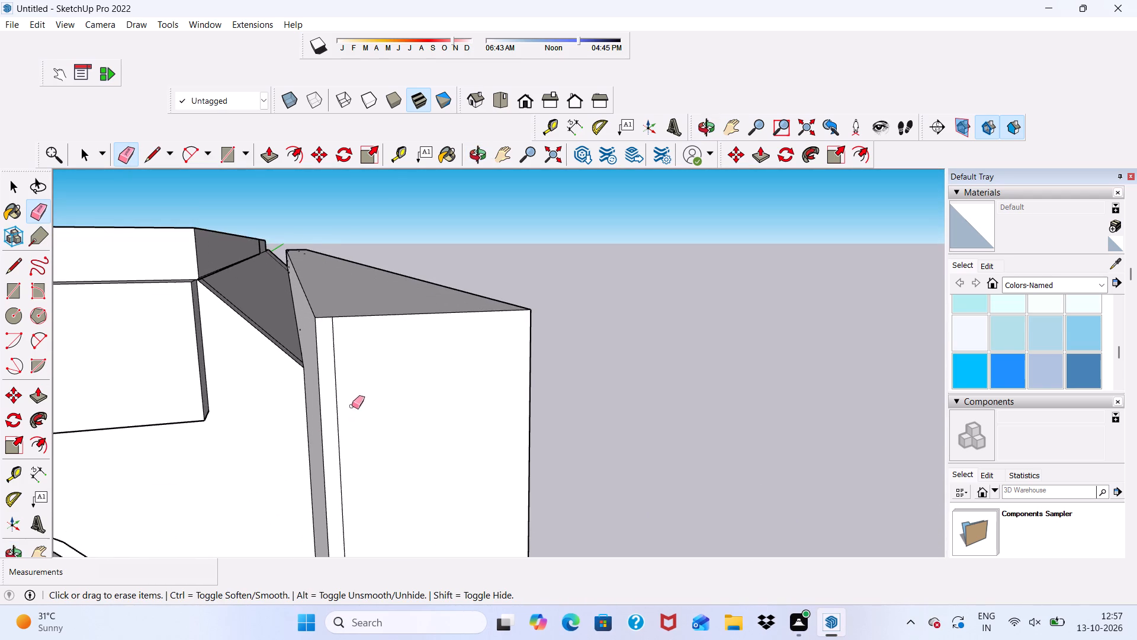
pyautogui.click(335, 378)
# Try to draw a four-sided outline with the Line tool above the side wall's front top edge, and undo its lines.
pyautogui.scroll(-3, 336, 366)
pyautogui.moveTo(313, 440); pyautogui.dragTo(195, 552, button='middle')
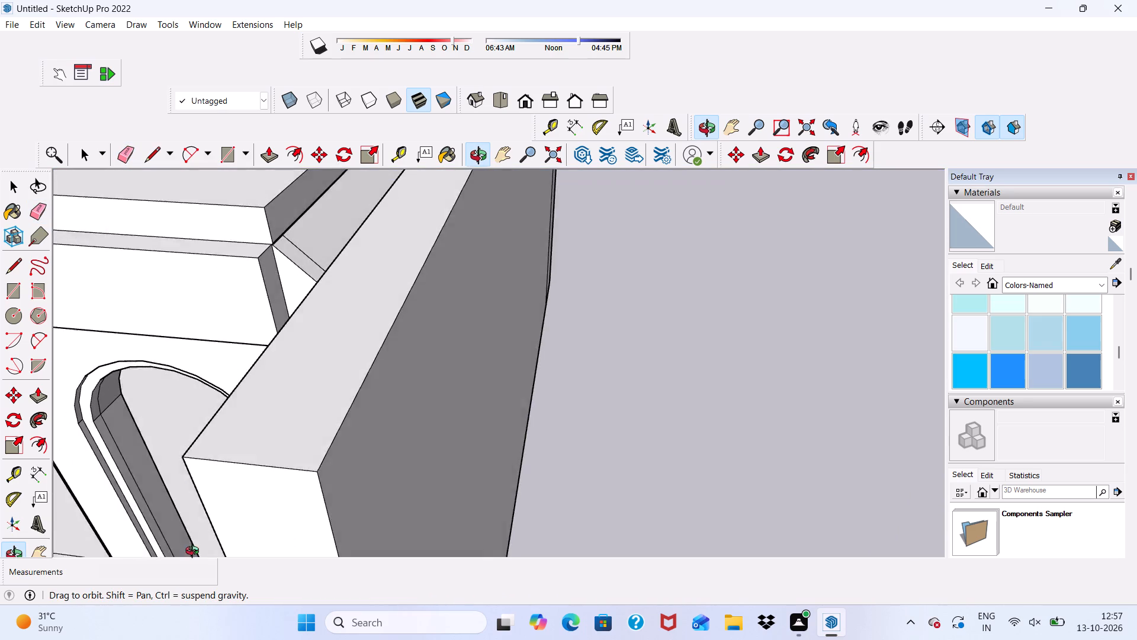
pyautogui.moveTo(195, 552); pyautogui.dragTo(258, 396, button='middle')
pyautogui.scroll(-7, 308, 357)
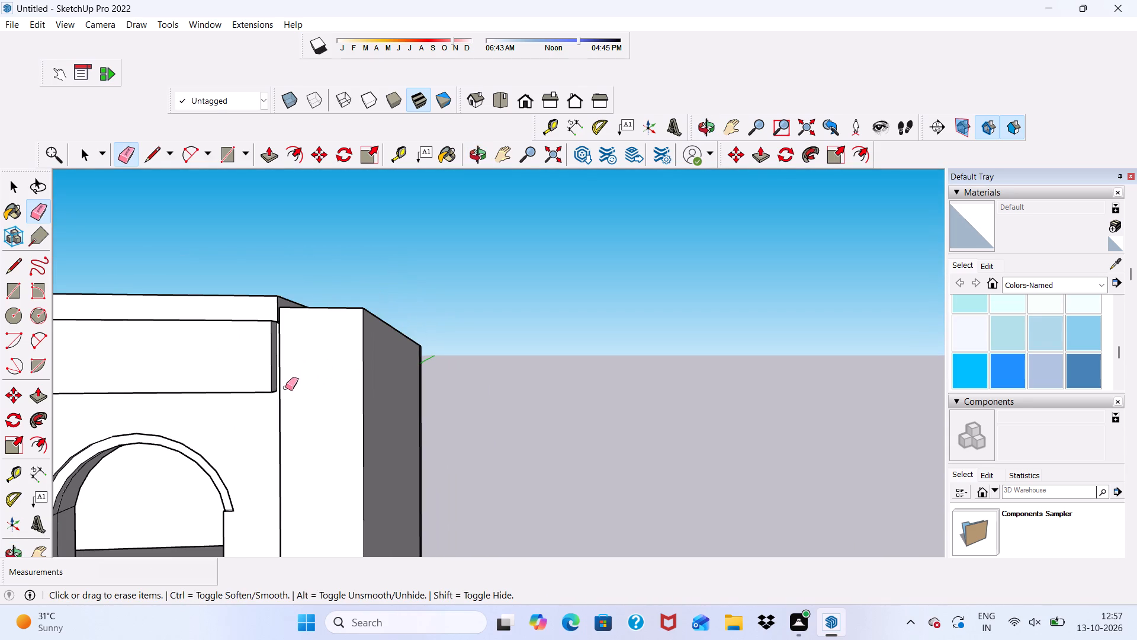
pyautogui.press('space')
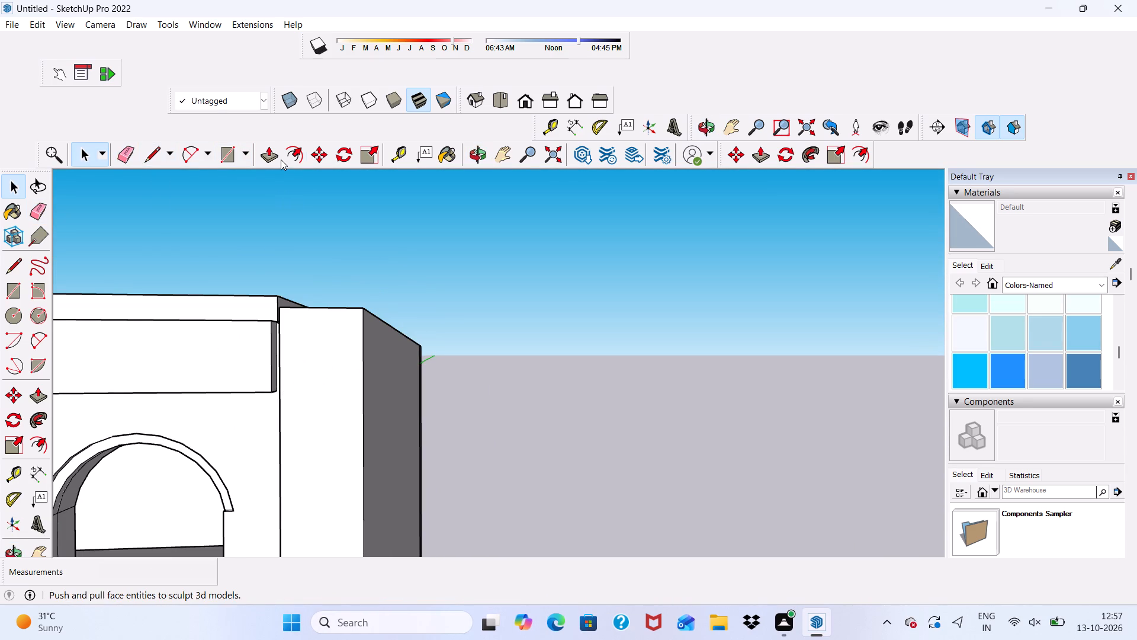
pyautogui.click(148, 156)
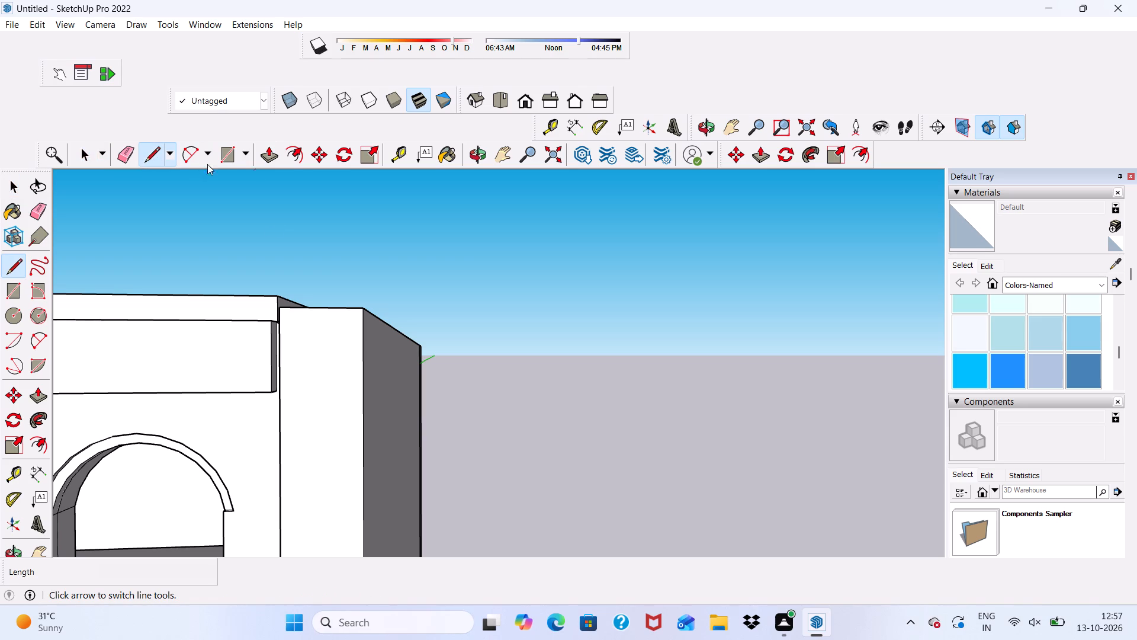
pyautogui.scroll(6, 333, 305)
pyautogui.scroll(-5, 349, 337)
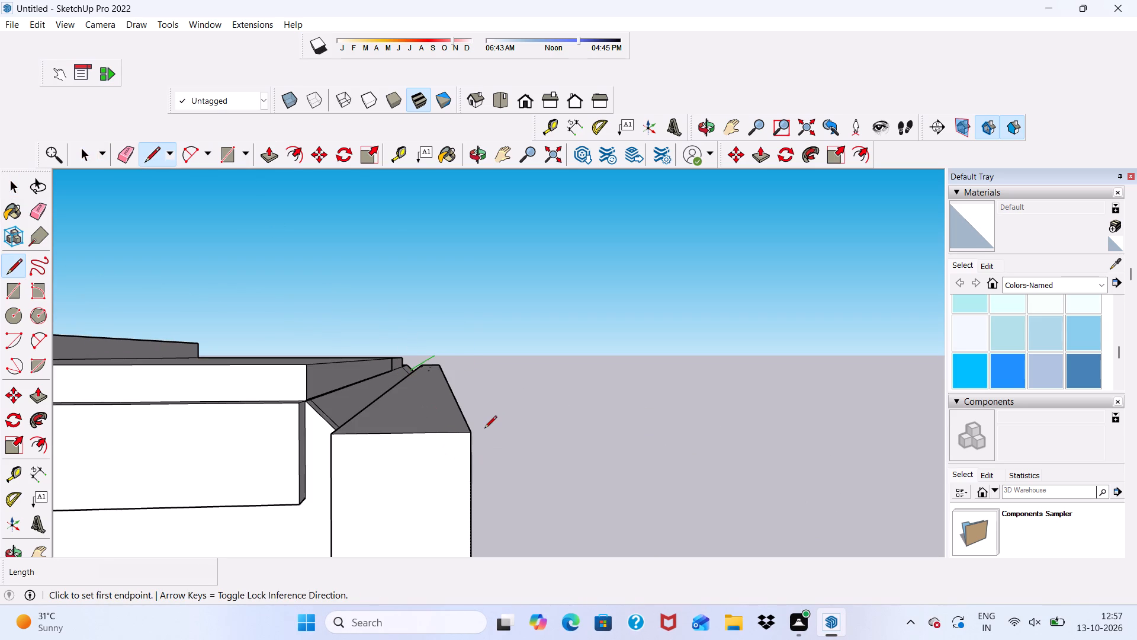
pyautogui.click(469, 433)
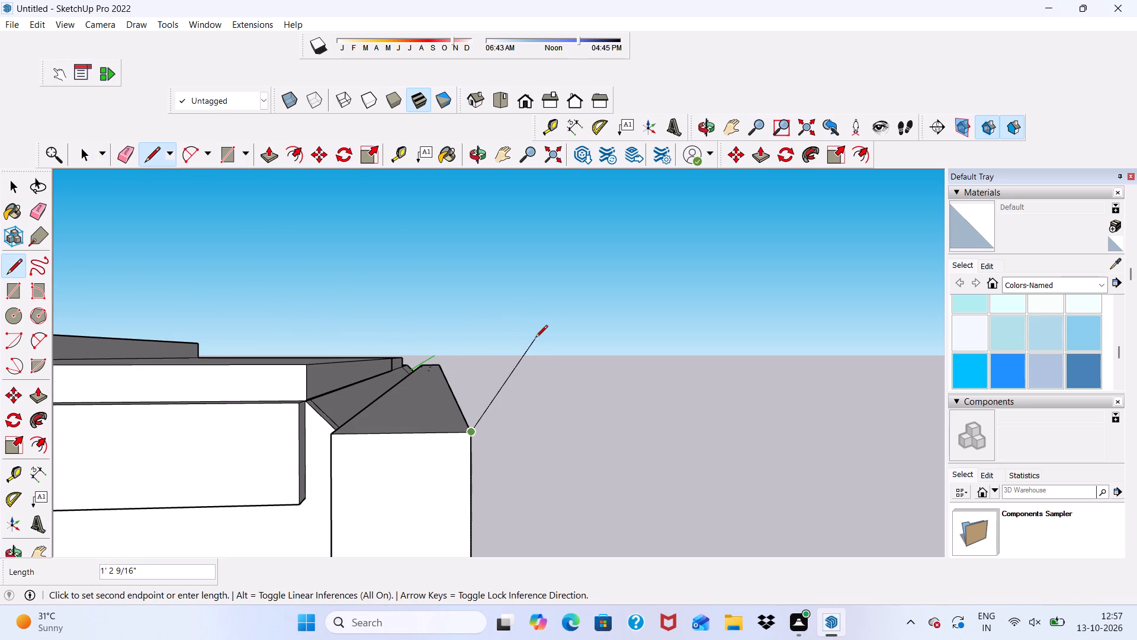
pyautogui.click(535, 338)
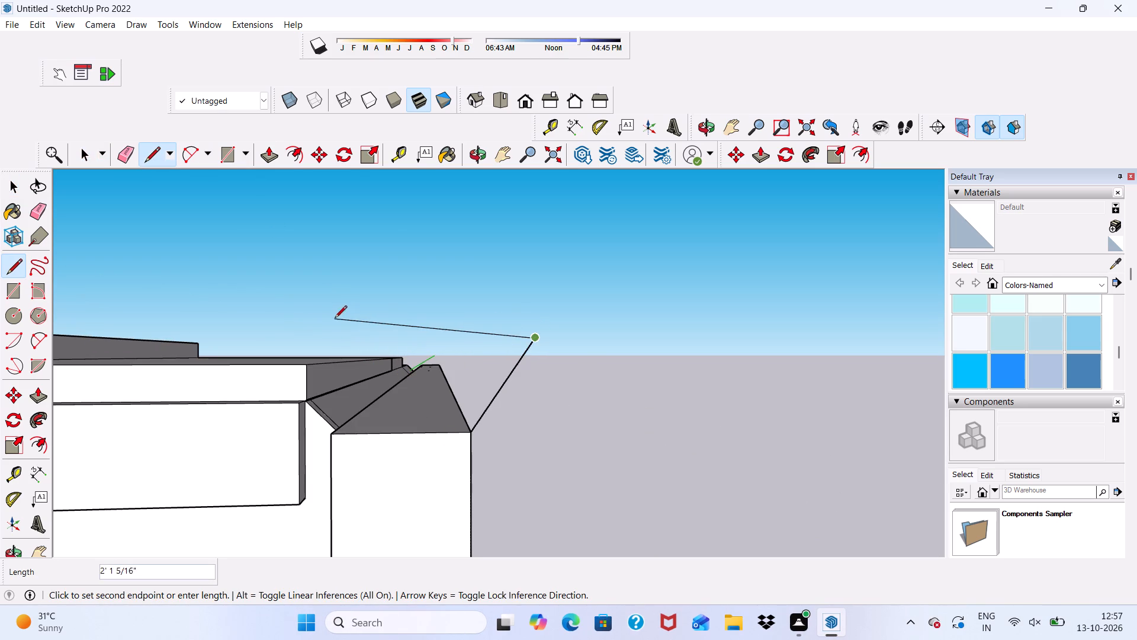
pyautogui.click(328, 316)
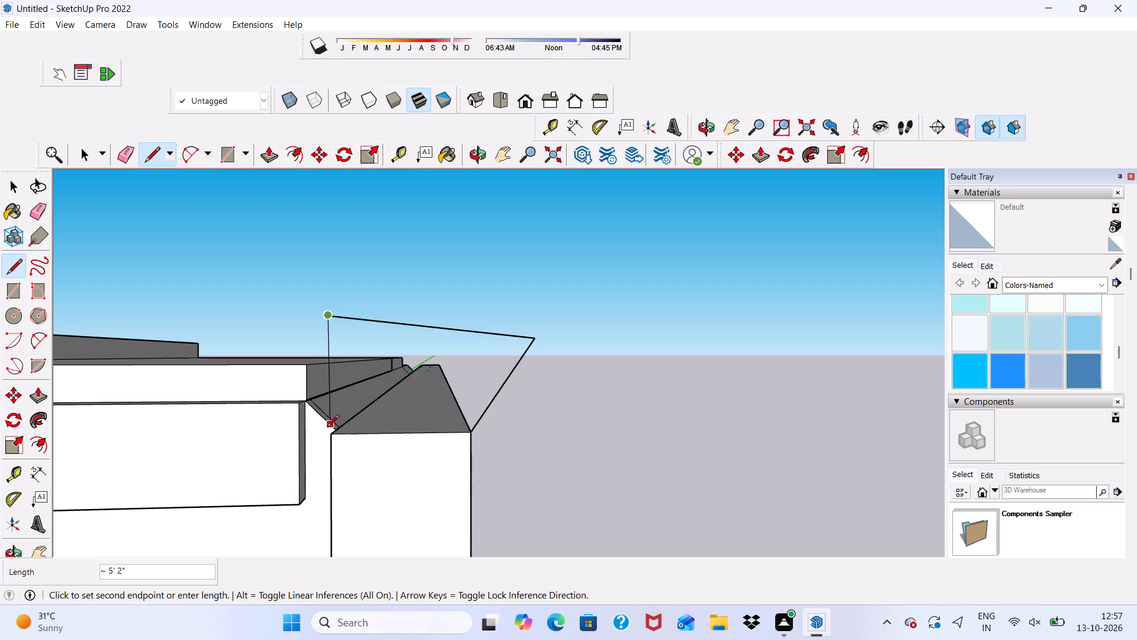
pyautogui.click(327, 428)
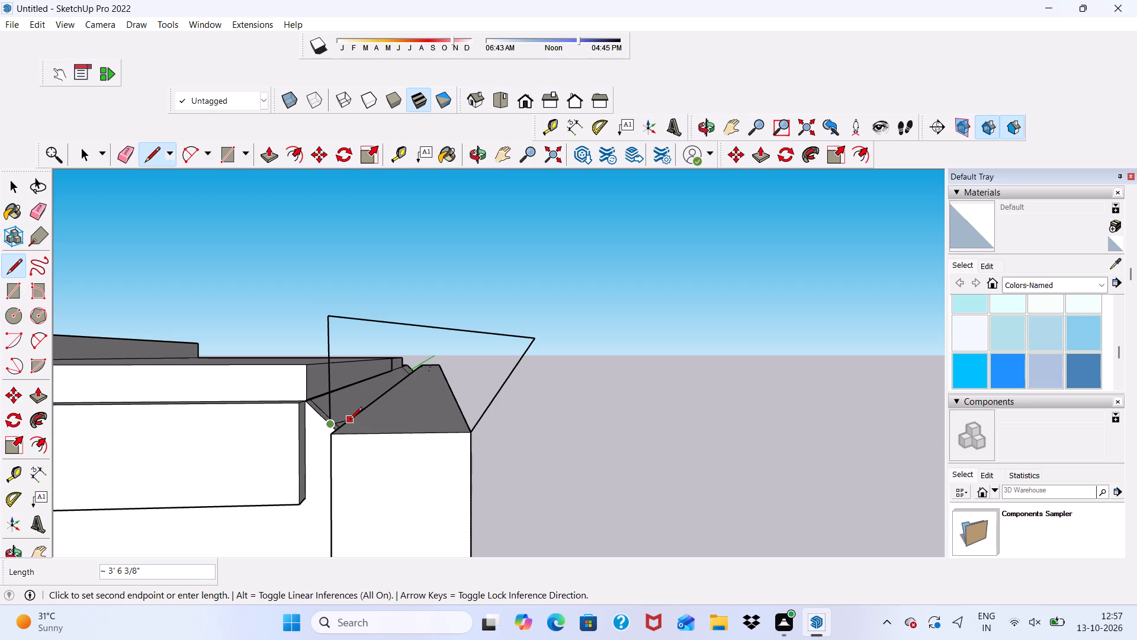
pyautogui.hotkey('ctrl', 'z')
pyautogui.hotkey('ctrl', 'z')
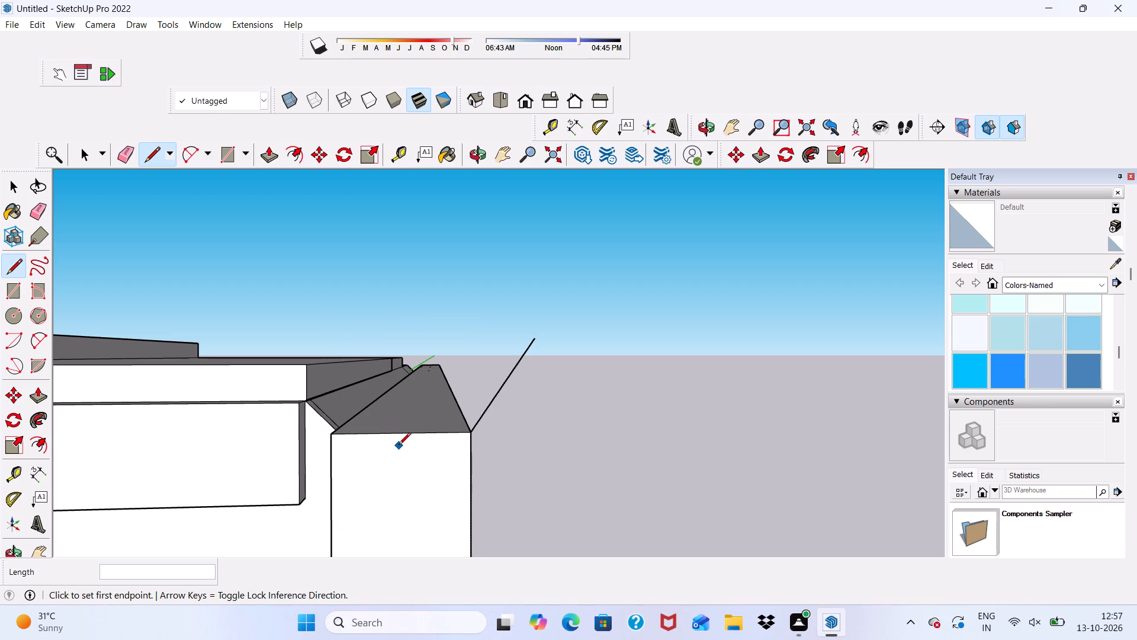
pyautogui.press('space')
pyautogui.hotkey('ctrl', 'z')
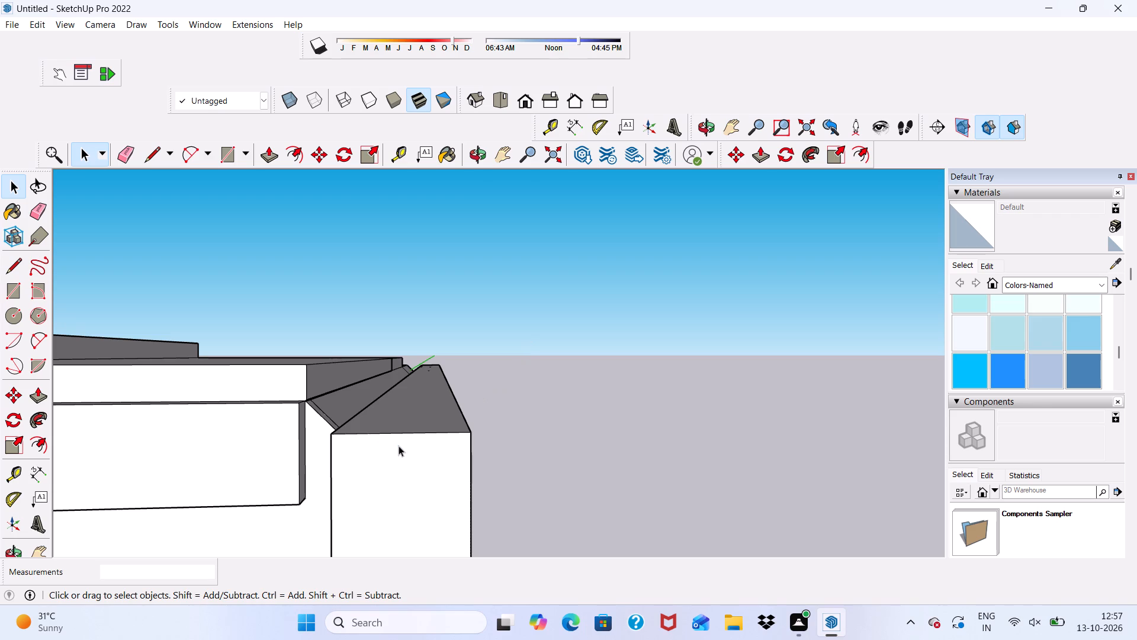
# Draw an upward-flaring four-sided outline with the Line tool on the side wall's front top edge, its inner sloping side about 8 1/2" long.
pyautogui.click(150, 152)
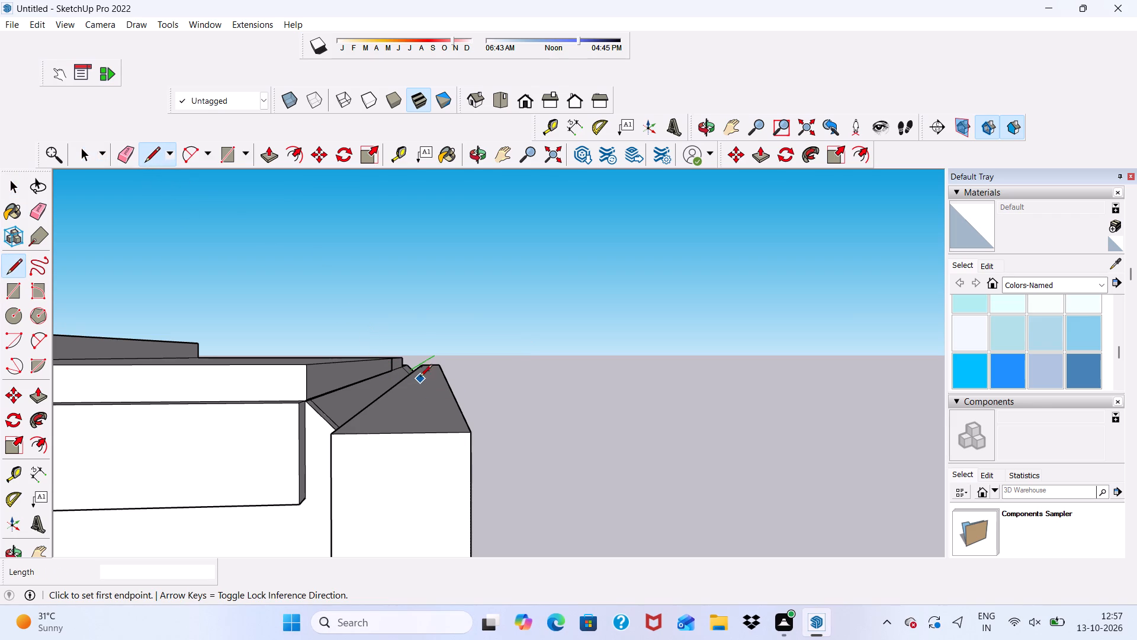
pyautogui.scroll(4, 385, 297)
pyautogui.scroll(-5, 380, 286)
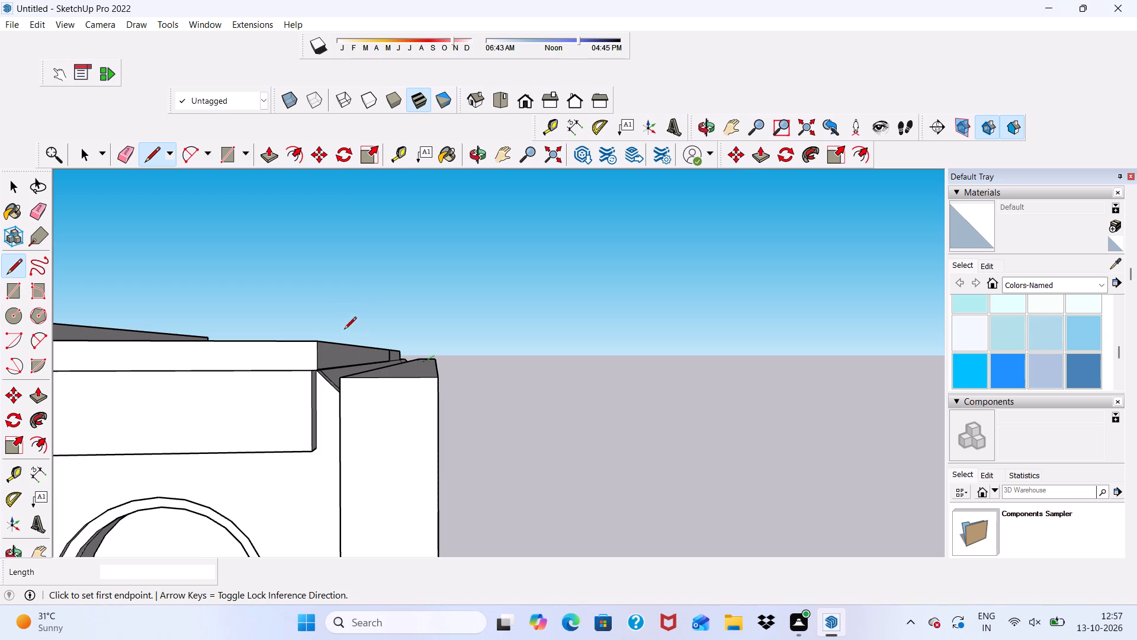
pyautogui.scroll(5, 337, 313)
pyautogui.scroll(-6, 337, 312)
pyautogui.scroll(6, 410, 369)
pyautogui.scroll(-6, 412, 365)
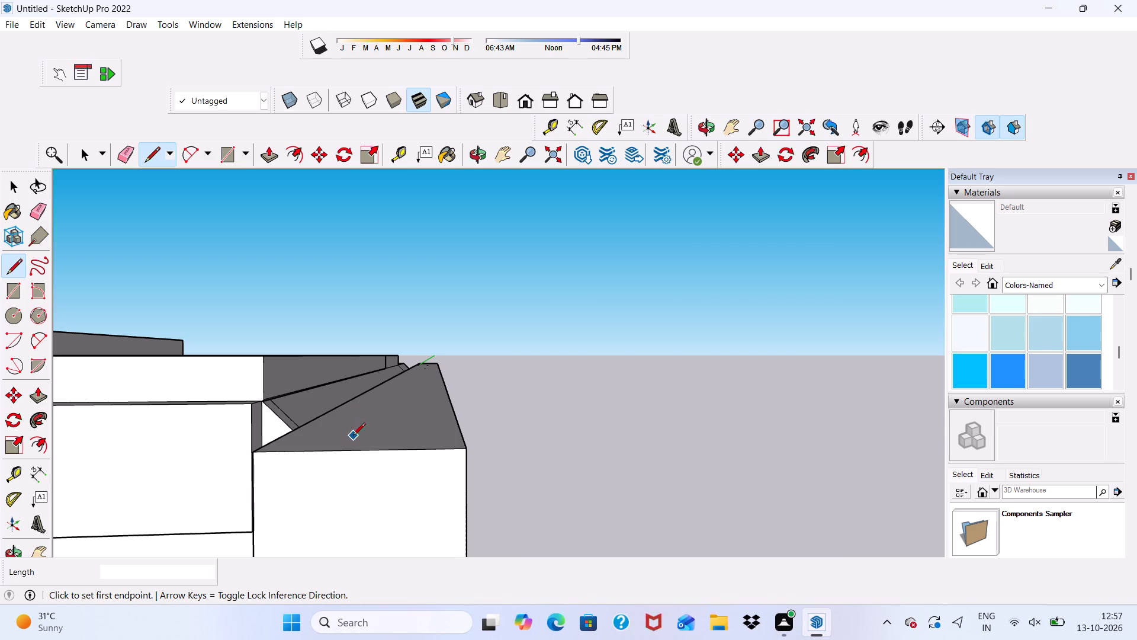
pyautogui.moveTo(353, 436); pyautogui.dragTo(377, 405, button='middle')
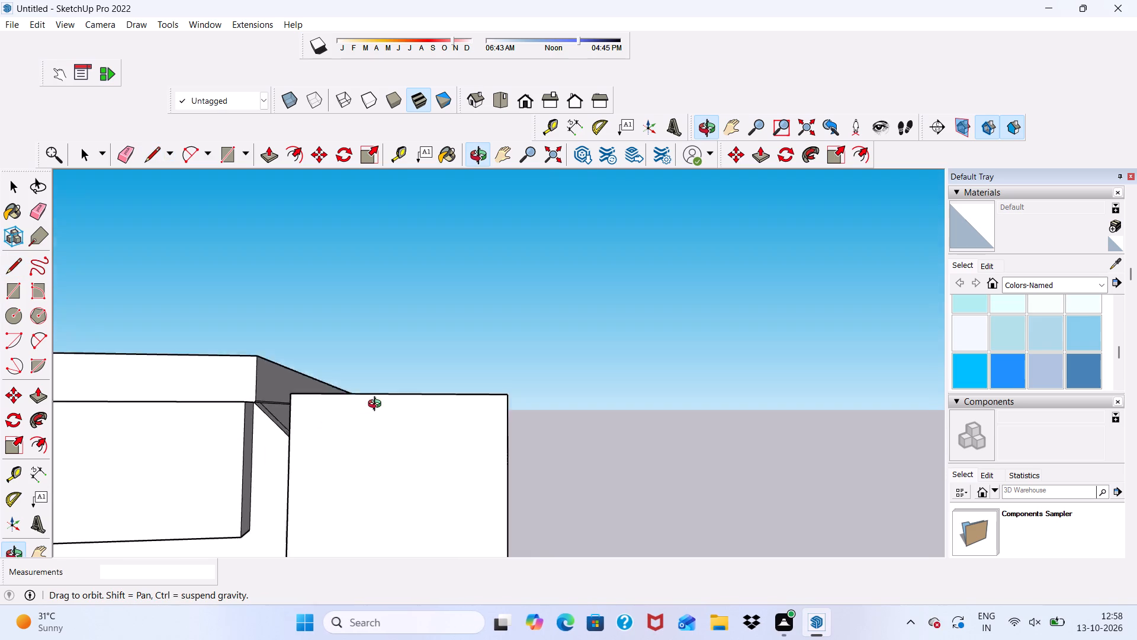
pyautogui.moveTo(377, 405); pyautogui.dragTo(394, 433, button='middle')
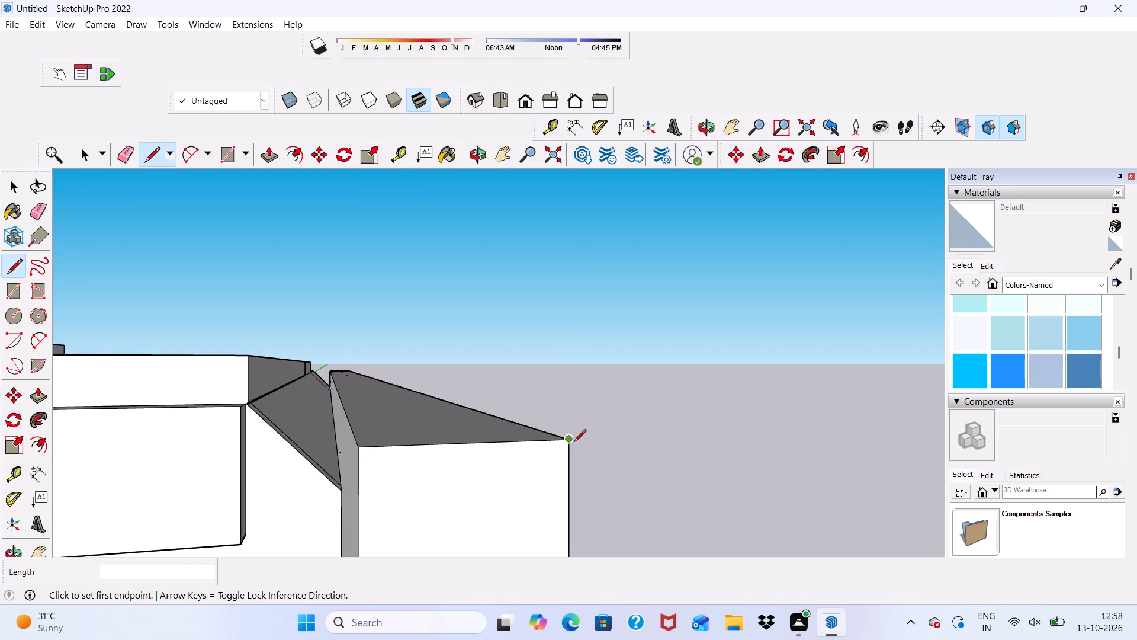
pyautogui.click(567, 443)
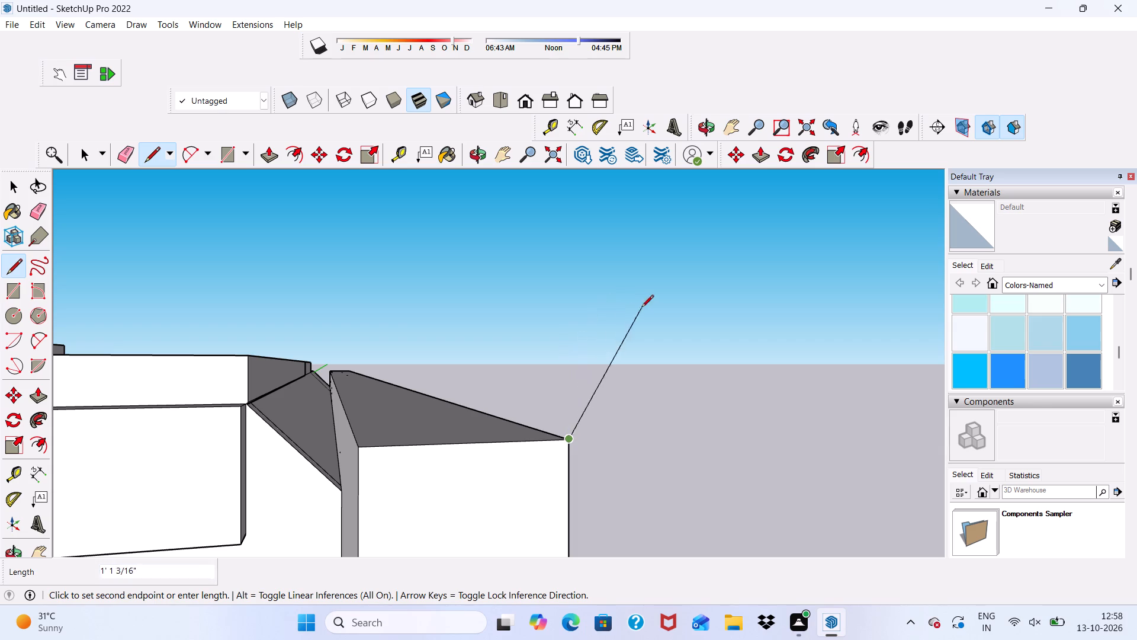
pyautogui.click(648, 353)
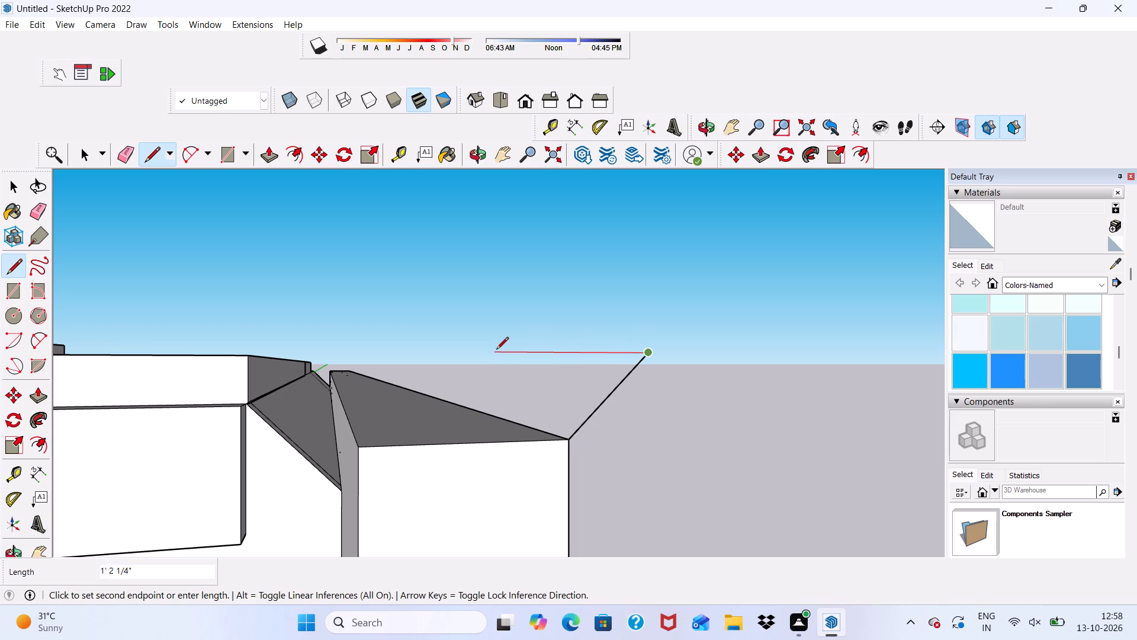
pyautogui.click(301, 351)
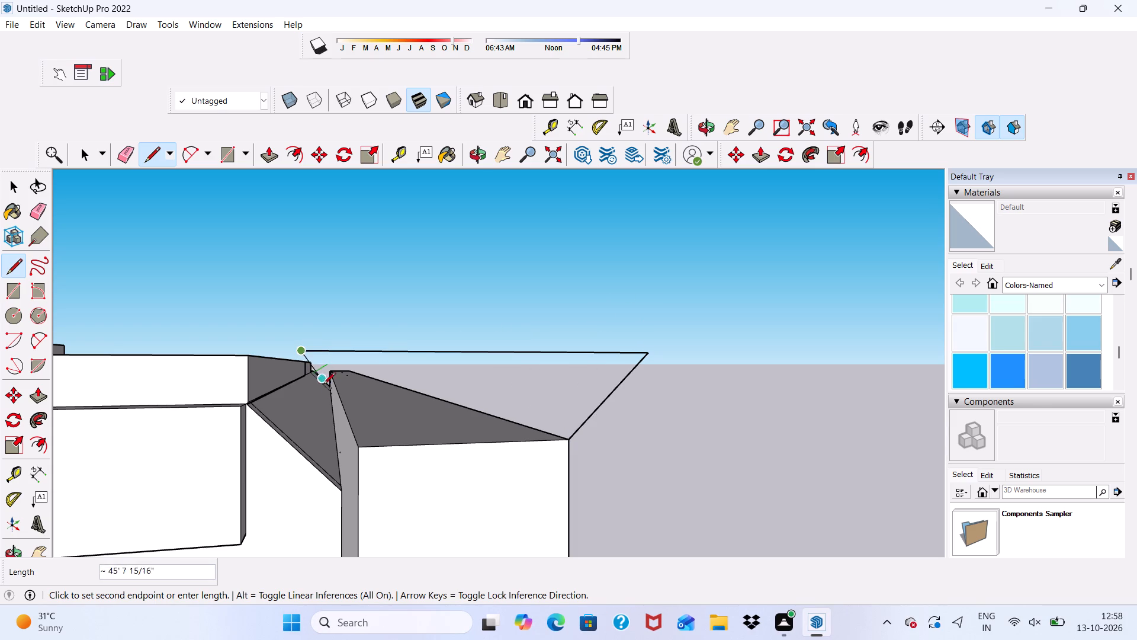
pyautogui.click(362, 449)
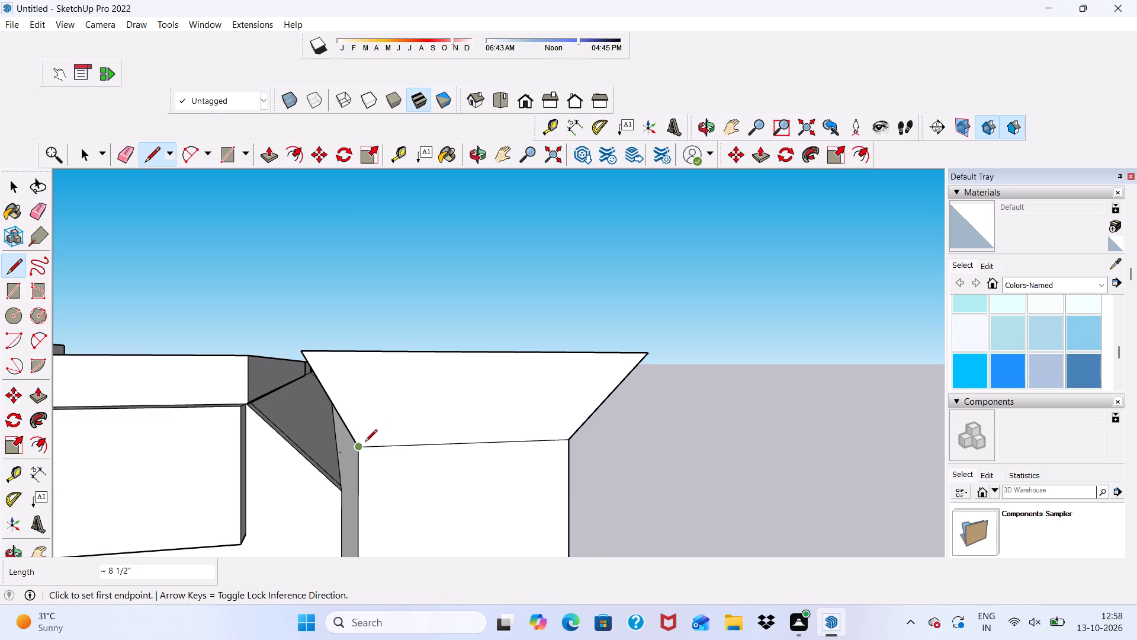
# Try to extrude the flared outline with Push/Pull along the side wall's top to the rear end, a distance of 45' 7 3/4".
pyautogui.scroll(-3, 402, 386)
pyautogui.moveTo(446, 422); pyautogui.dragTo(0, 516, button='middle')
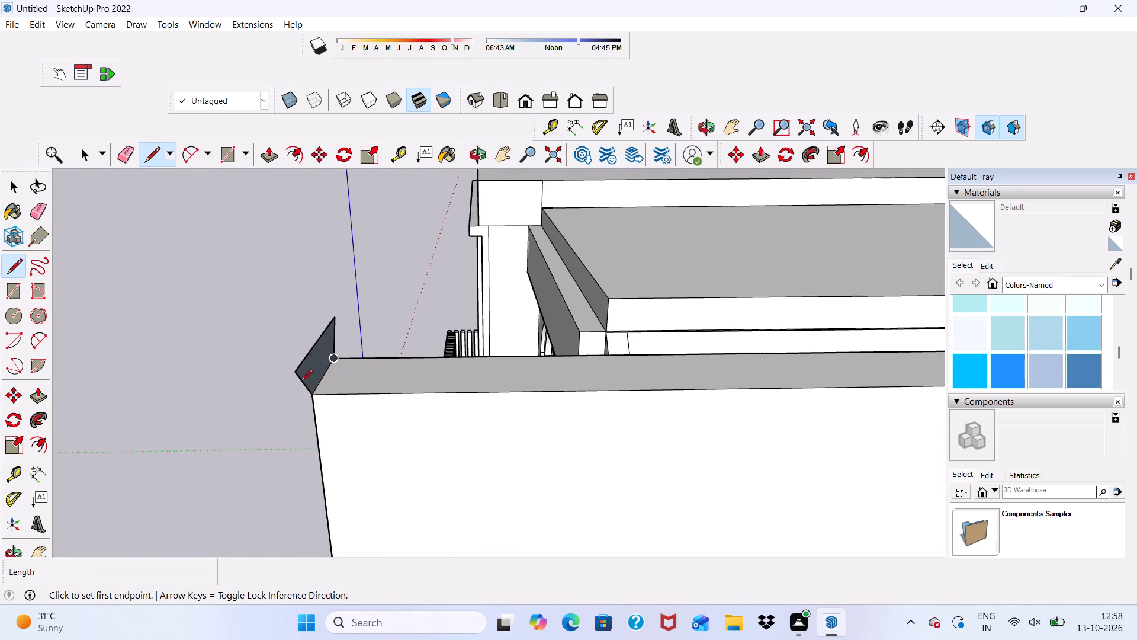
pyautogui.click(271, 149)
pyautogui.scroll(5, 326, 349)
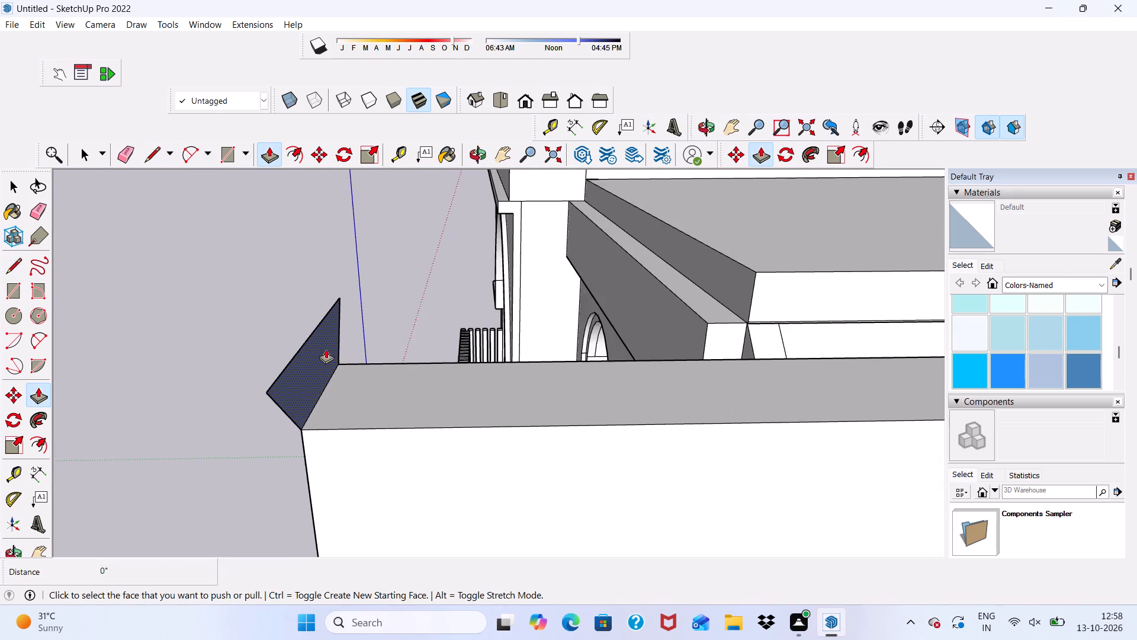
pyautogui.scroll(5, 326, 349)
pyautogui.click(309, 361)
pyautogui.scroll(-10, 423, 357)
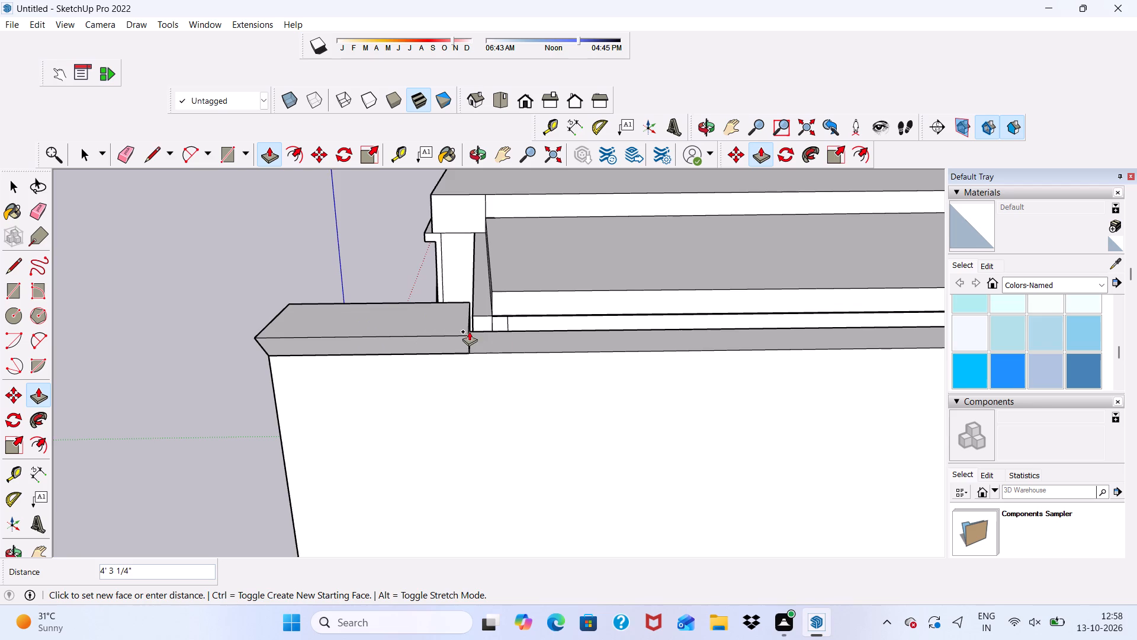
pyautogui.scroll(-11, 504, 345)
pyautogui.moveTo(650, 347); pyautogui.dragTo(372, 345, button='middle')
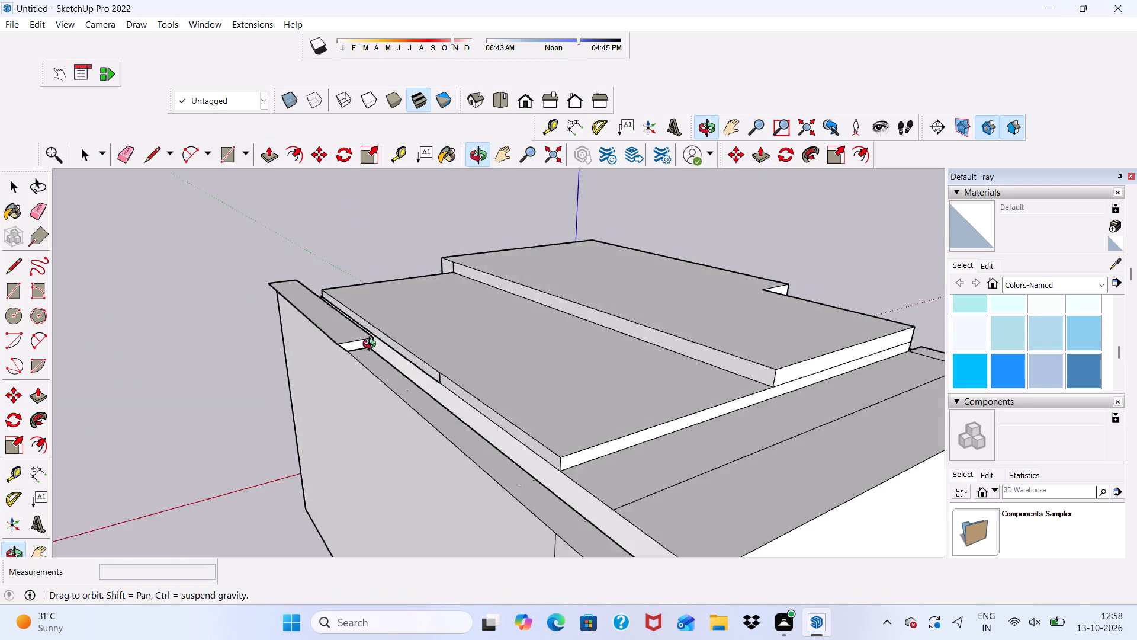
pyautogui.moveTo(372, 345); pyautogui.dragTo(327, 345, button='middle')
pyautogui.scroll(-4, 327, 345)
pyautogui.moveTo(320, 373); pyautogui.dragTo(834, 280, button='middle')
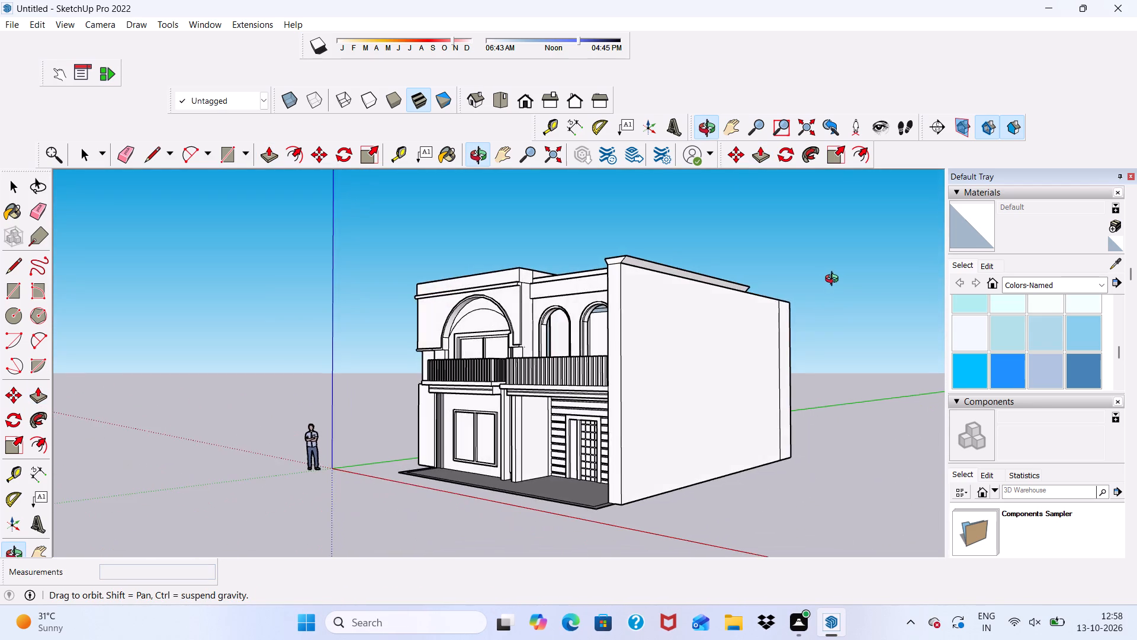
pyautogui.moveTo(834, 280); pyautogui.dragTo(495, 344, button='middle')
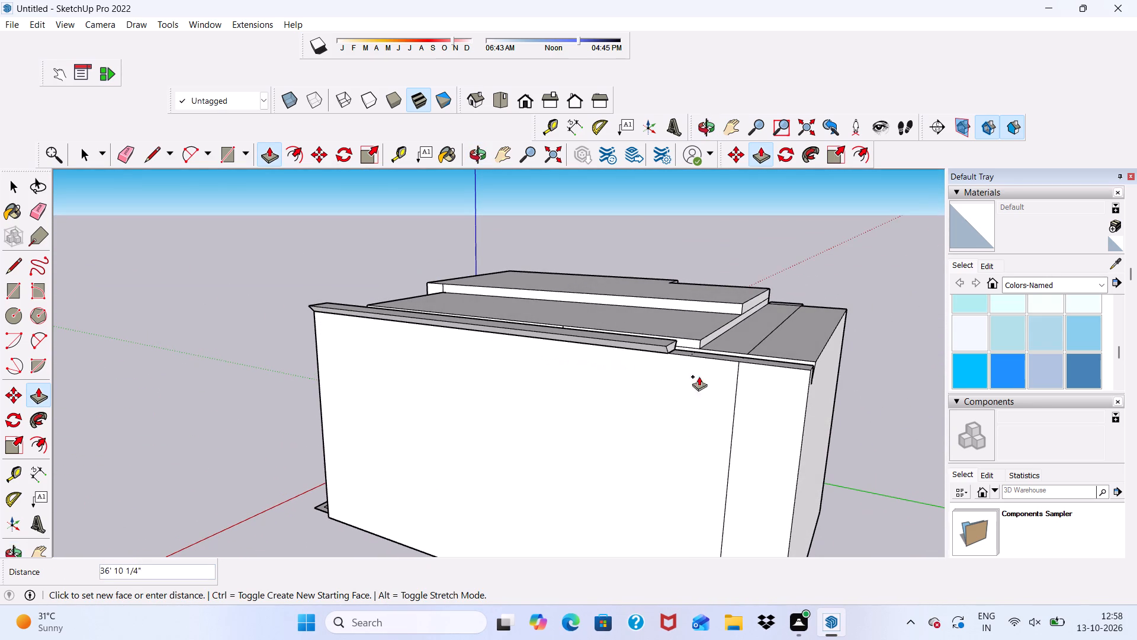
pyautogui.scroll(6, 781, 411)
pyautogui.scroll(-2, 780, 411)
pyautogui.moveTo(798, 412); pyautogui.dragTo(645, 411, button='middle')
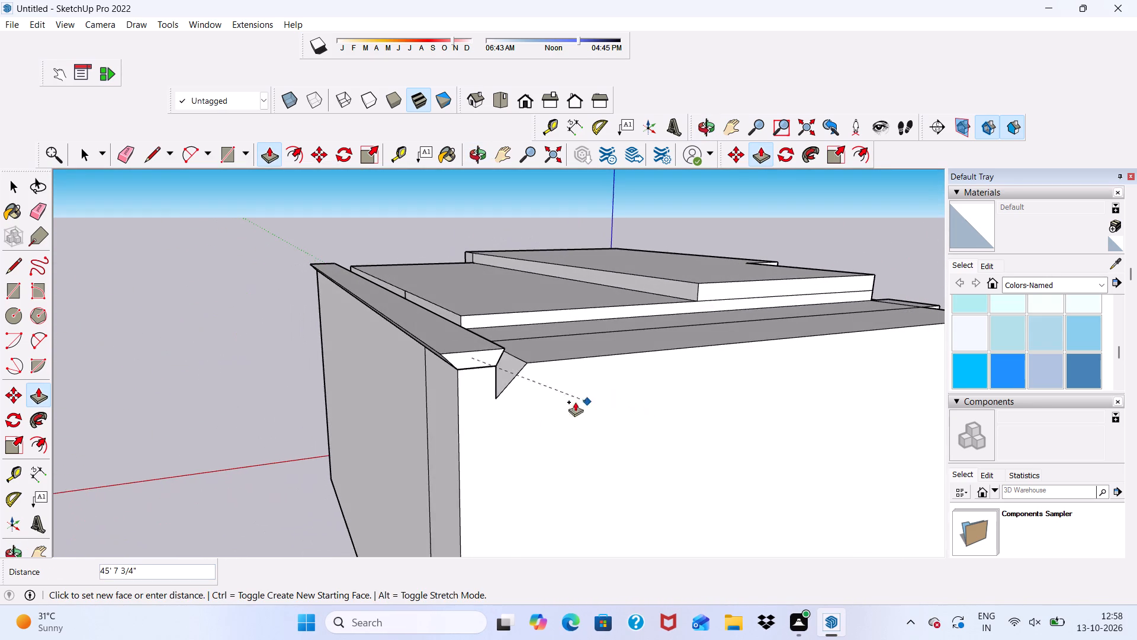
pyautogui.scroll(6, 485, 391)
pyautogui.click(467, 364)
# Inspect the extruded cap along the side wall from the rear, the roof side and the outer side.
pyautogui.scroll(-3, 520, 382)
pyautogui.moveTo(531, 392); pyautogui.dragTo(428, 425, button='middle')
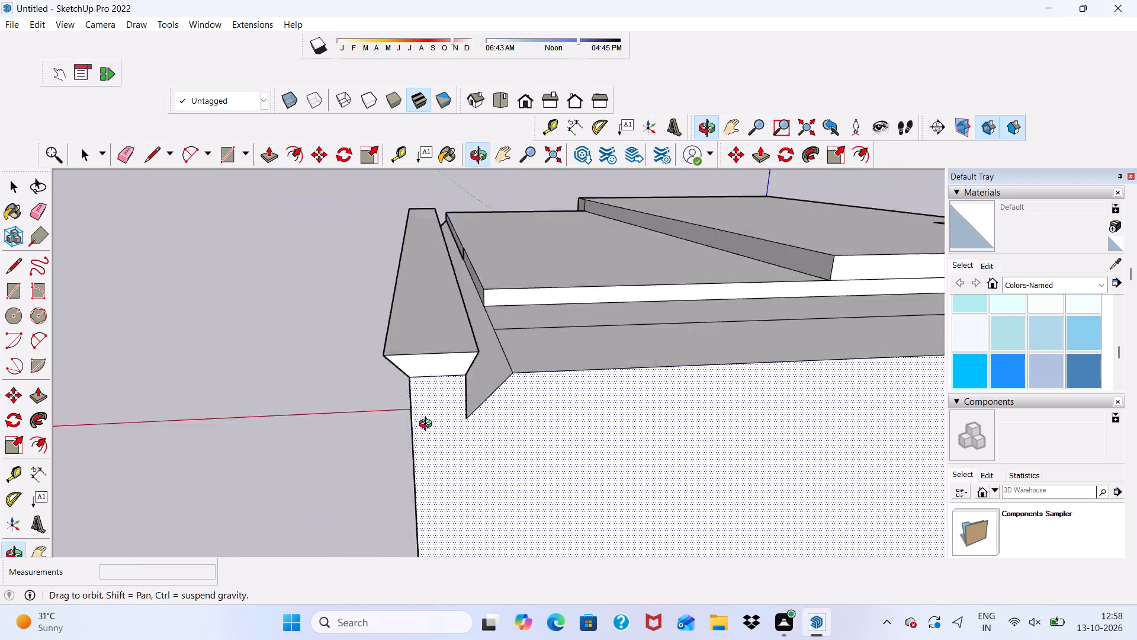
pyautogui.moveTo(428, 425); pyautogui.dragTo(220, 445, button='middle')
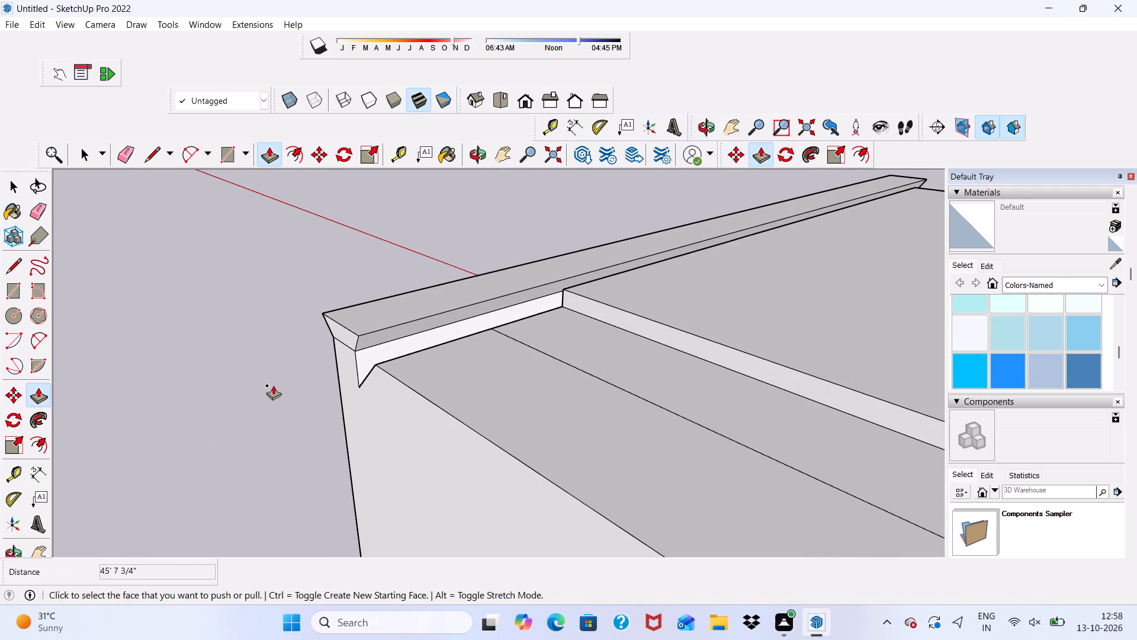
pyautogui.scroll(6, 315, 370)
pyautogui.scroll(-5, 315, 370)
pyautogui.moveTo(355, 401); pyautogui.dragTo(131, 429, button='middle')
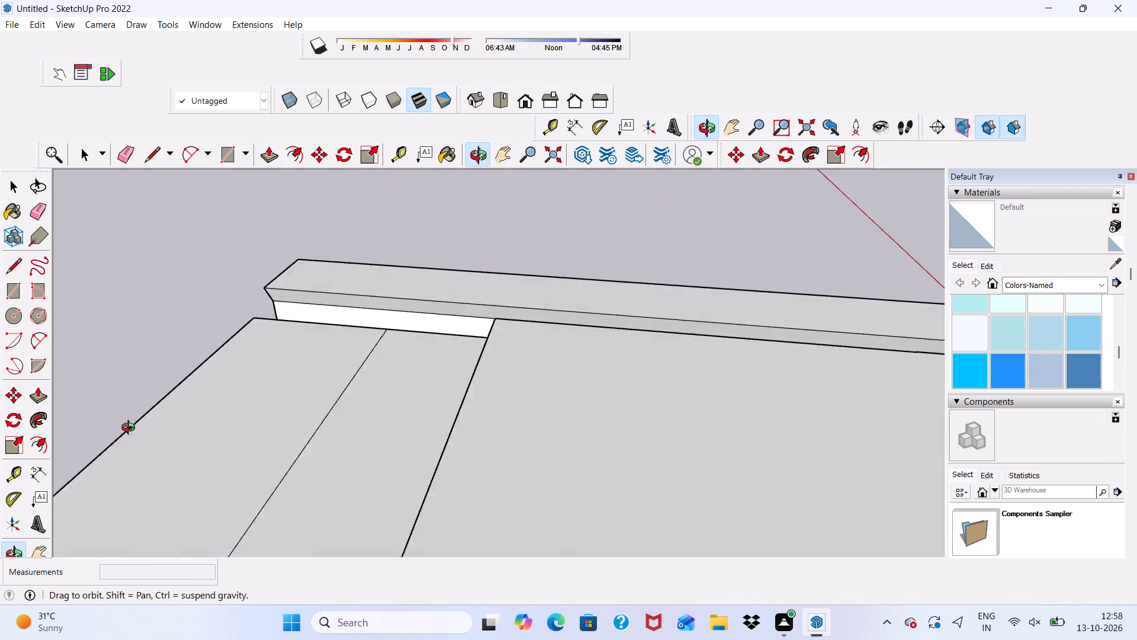
pyautogui.moveTo(131, 429); pyautogui.dragTo(0, 430, button='middle')
pyautogui.scroll(-6, 288, 354)
pyautogui.moveTo(457, 428); pyautogui.dragTo(316, 383, button='middle')
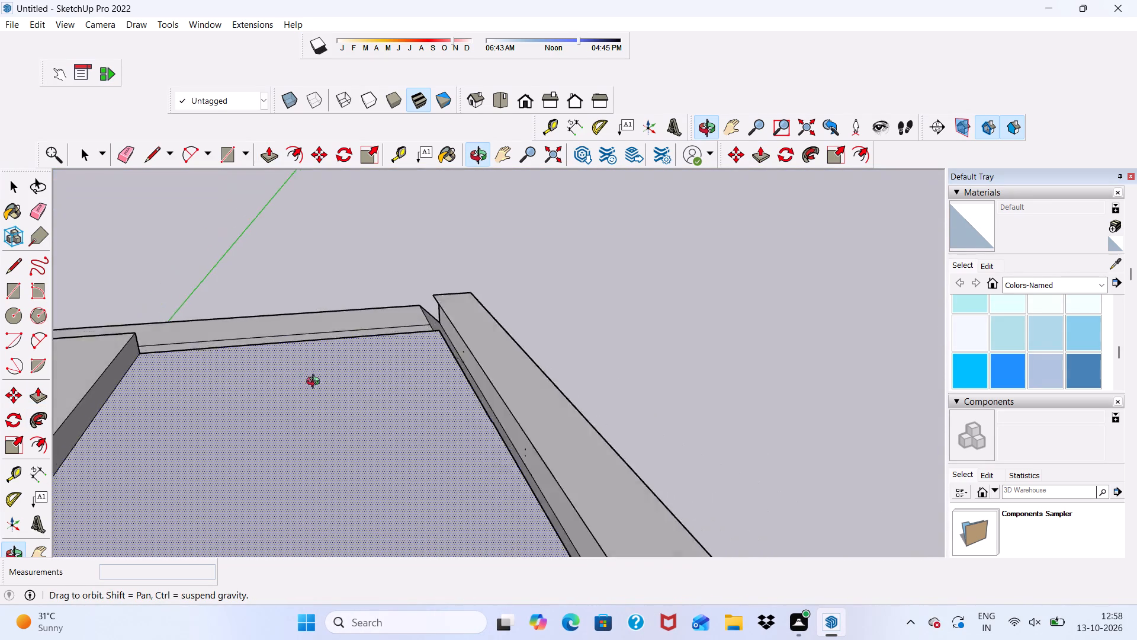
pyautogui.moveTo(316, 383); pyautogui.dragTo(287, 422, button='middle')
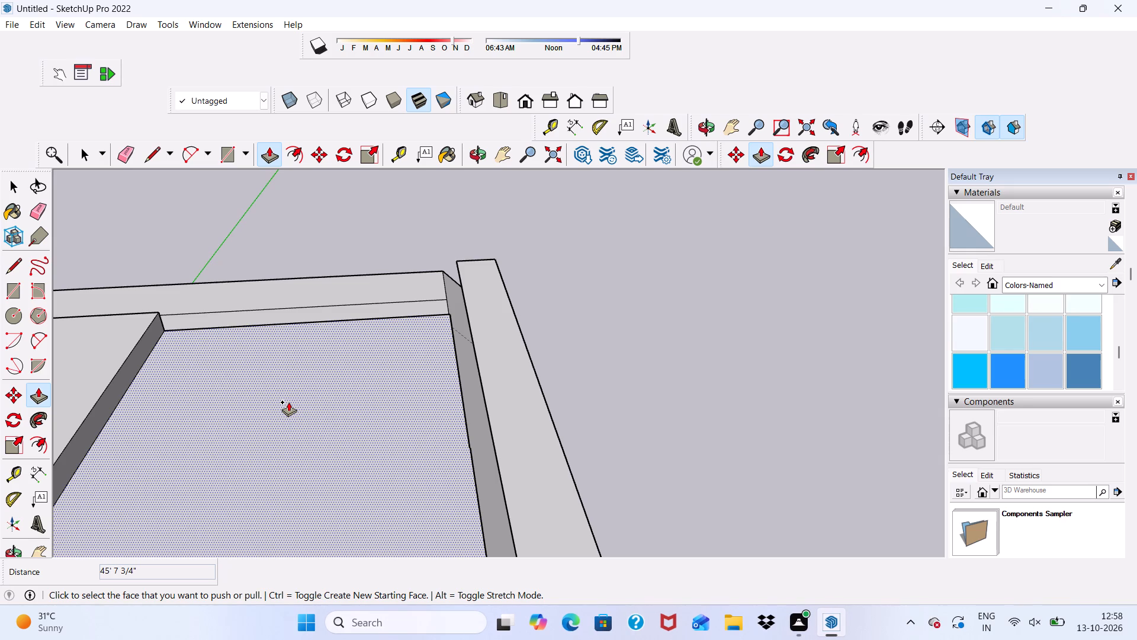
pyautogui.scroll(2, 433, 363)
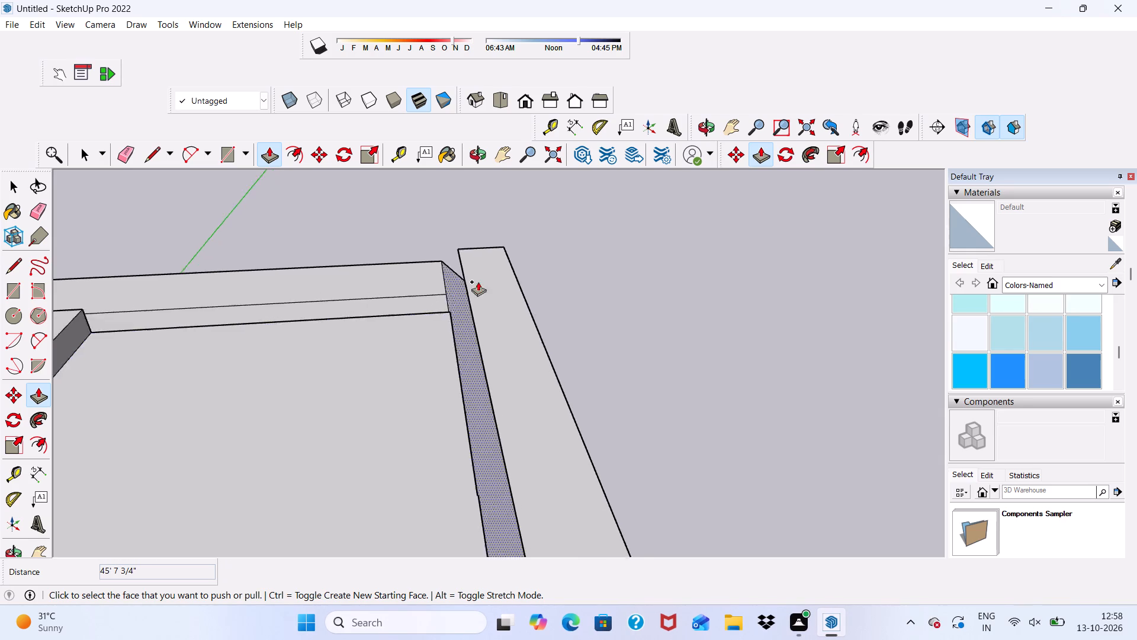
pyautogui.scroll(2, 478, 281)
pyautogui.scroll(-5, 491, 279)
pyautogui.moveTo(506, 382); pyautogui.dragTo(431, 249, button='middle')
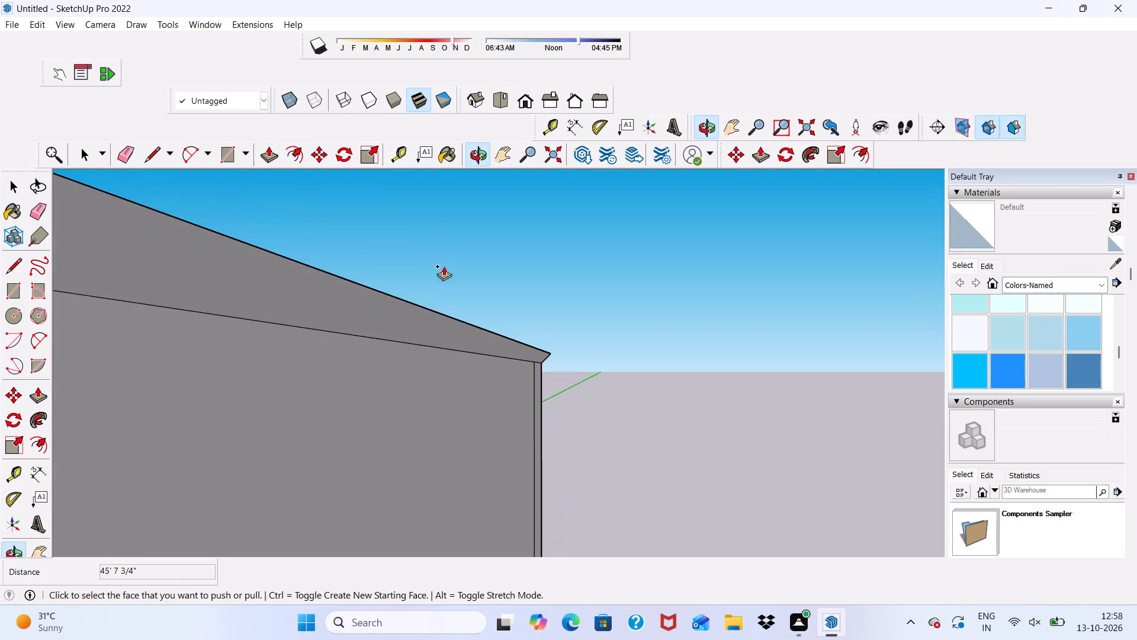
pyautogui.scroll(-9, 448, 271)
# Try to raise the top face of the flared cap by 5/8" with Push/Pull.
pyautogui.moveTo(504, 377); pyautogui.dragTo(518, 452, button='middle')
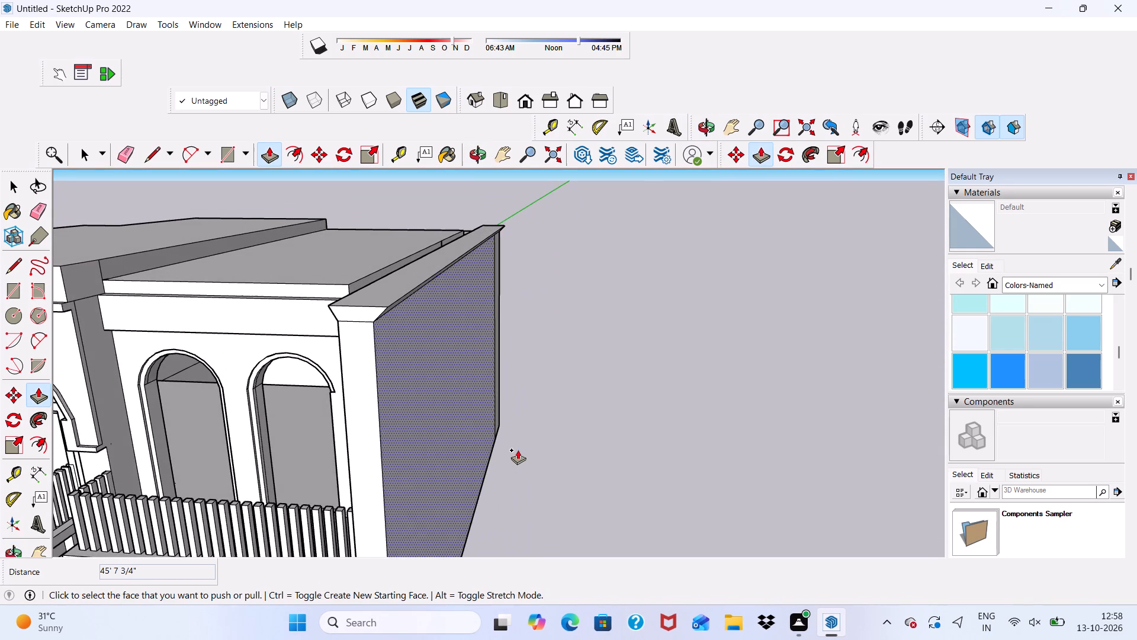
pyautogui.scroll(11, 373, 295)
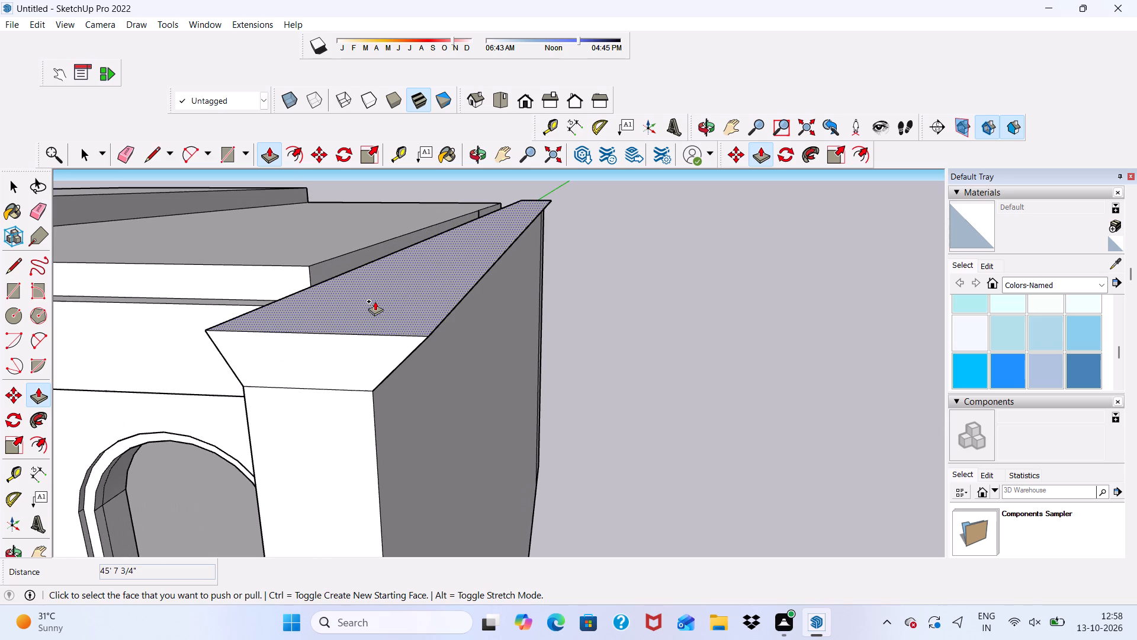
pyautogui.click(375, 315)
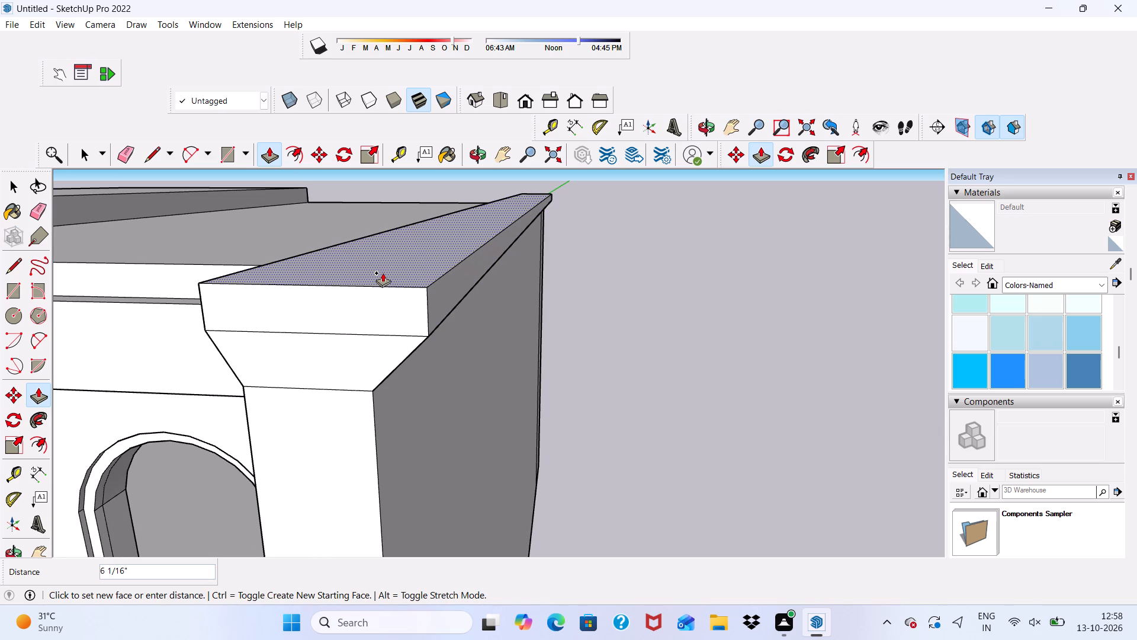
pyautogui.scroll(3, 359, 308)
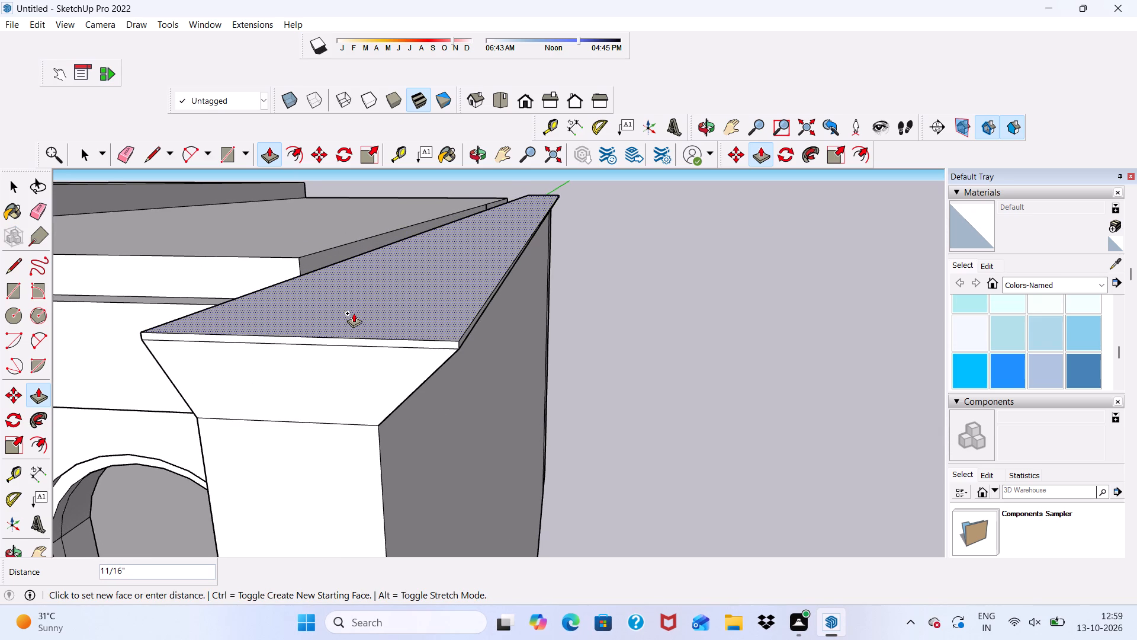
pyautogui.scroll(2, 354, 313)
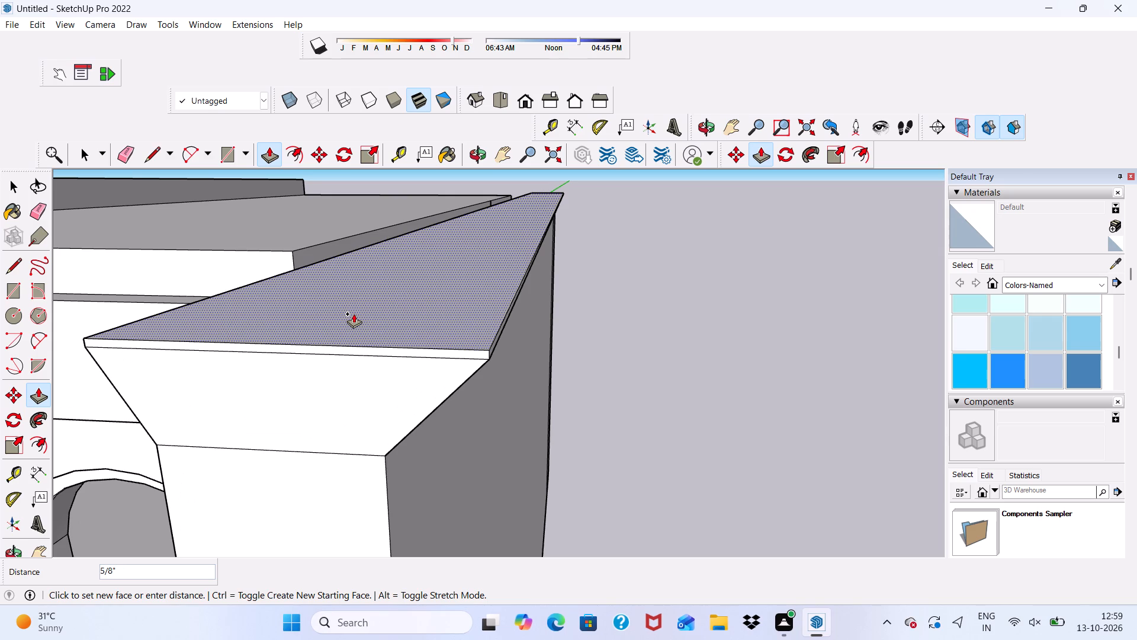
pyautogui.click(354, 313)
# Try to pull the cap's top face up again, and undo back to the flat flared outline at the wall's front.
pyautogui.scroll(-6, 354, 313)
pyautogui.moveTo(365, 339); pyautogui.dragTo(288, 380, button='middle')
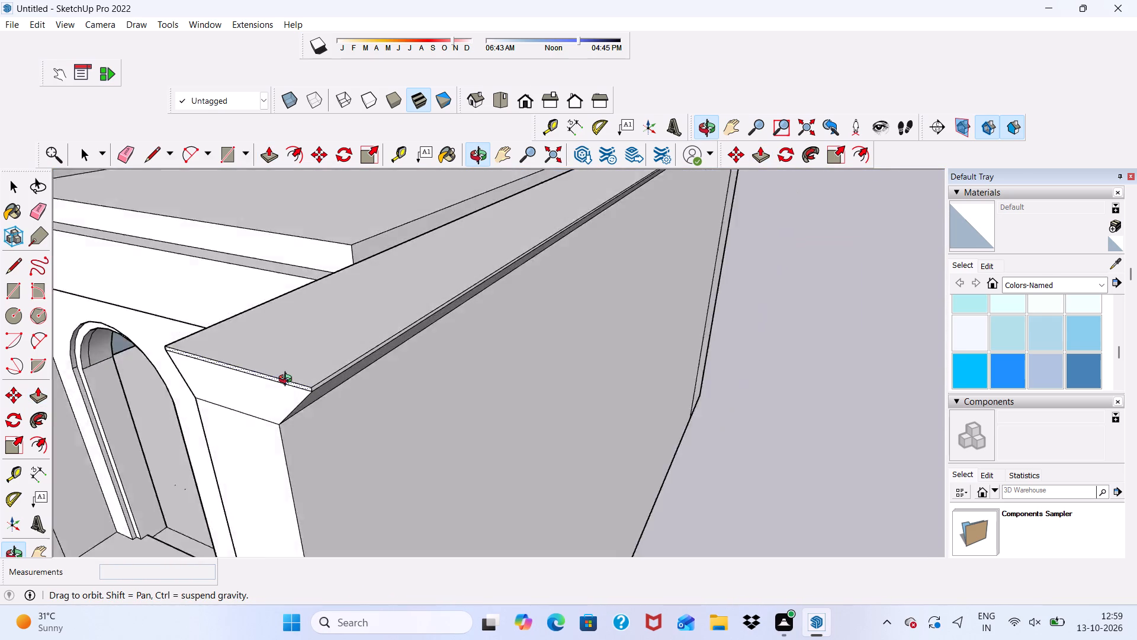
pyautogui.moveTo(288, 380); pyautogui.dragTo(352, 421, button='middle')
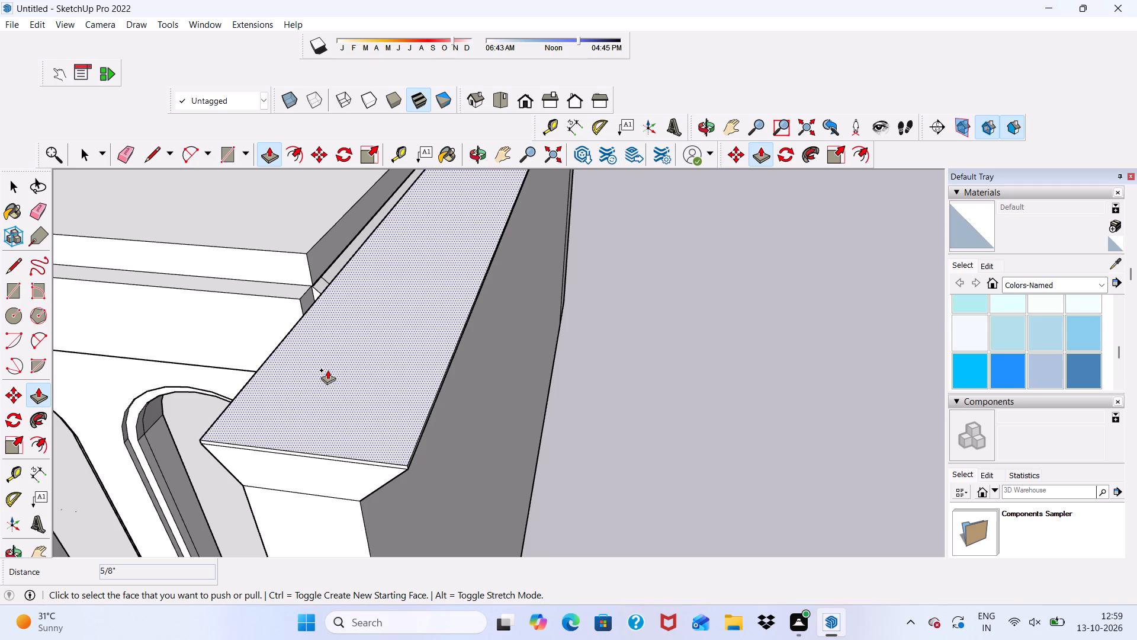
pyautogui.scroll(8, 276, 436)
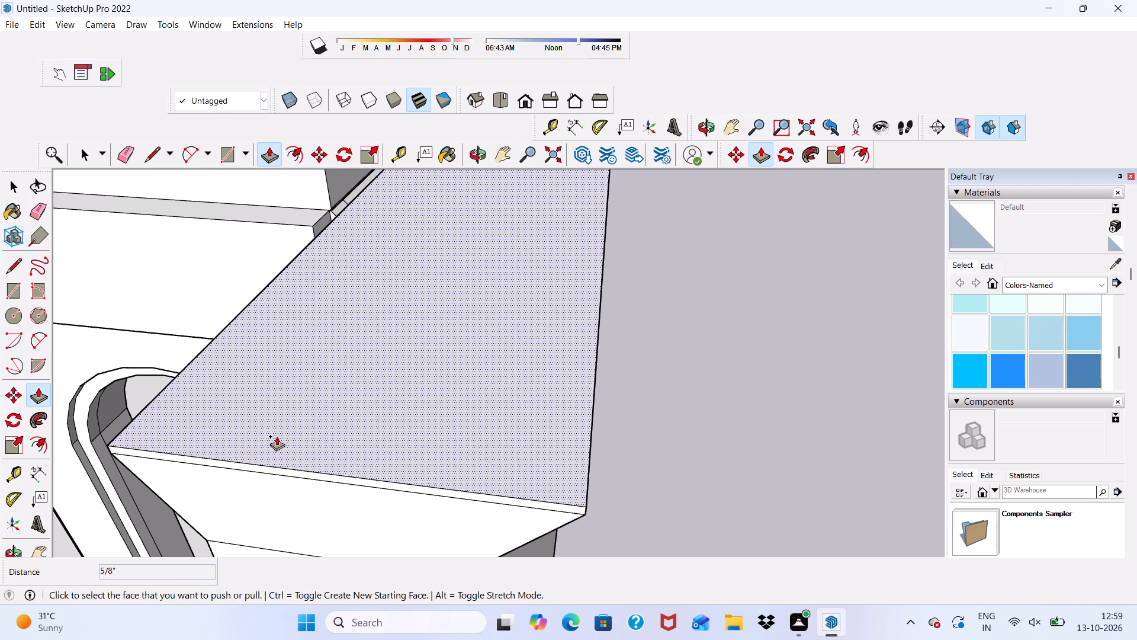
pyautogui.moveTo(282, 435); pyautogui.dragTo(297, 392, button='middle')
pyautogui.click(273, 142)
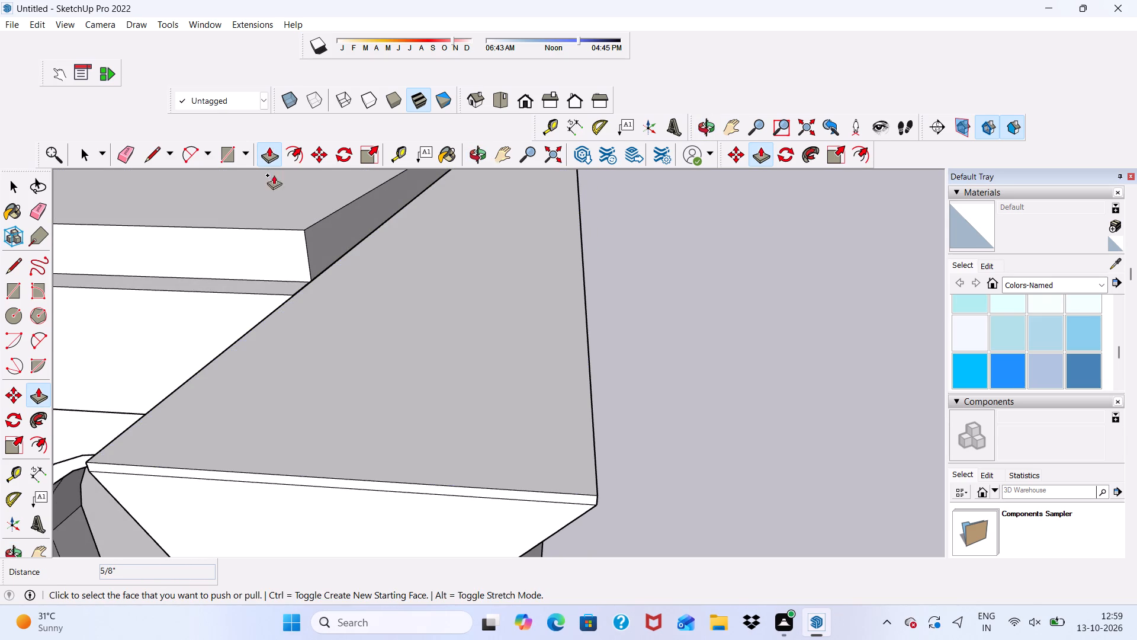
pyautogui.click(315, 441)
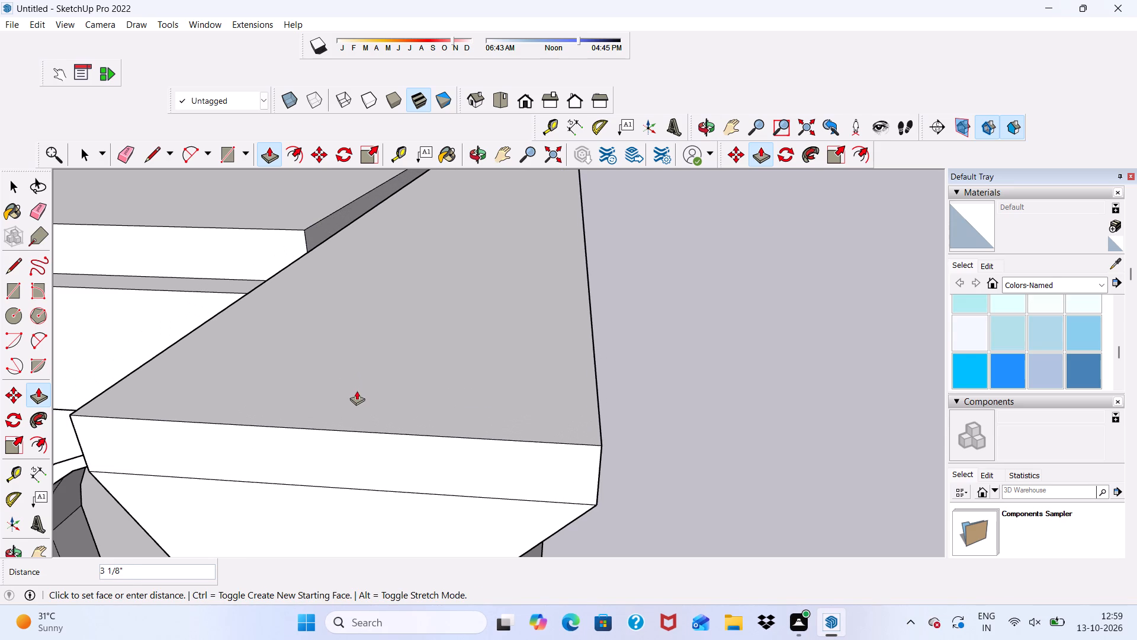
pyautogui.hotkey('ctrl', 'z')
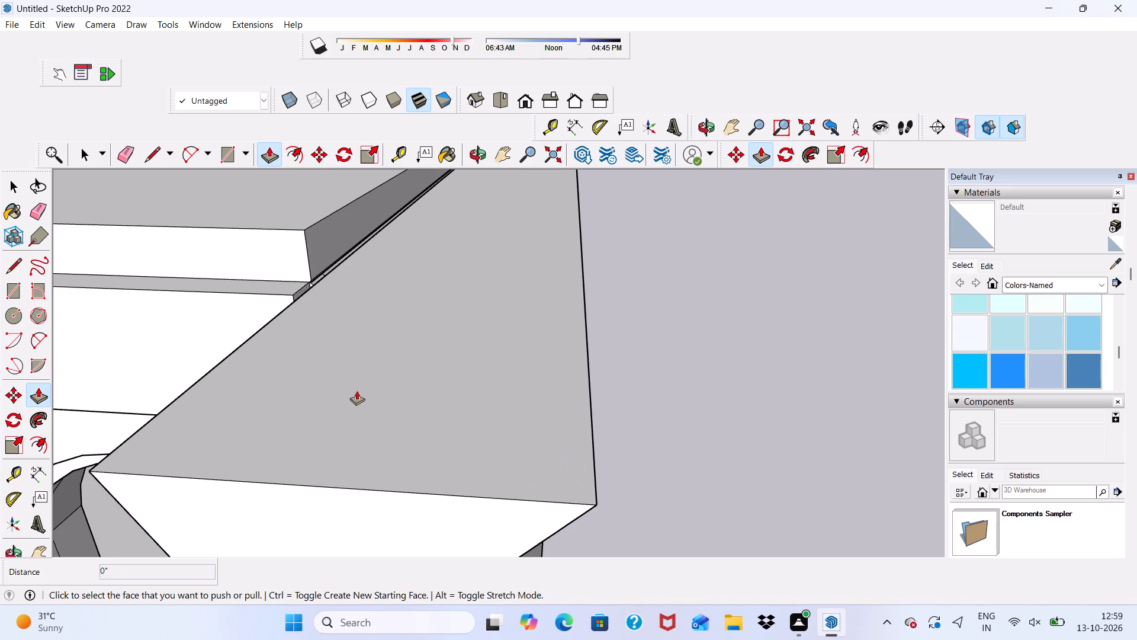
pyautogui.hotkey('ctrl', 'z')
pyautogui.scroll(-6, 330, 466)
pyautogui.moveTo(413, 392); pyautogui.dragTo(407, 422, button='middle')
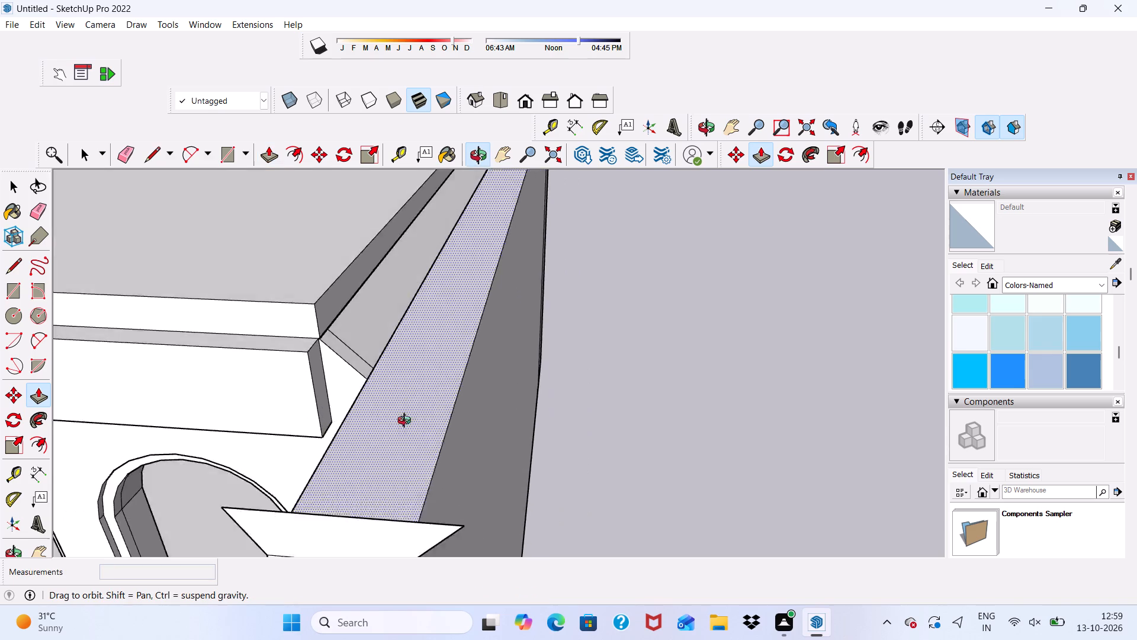
# Extrude the flared outline with Push/Pull along the top of the side wall to its rear end, a distance of 45' 7 3/4".
pyautogui.moveTo(407, 422); pyautogui.dragTo(19, 451, button='middle')
pyautogui.scroll(7, 197, 235)
pyautogui.scroll(-6, 238, 354)
pyautogui.scroll(5, 289, 354)
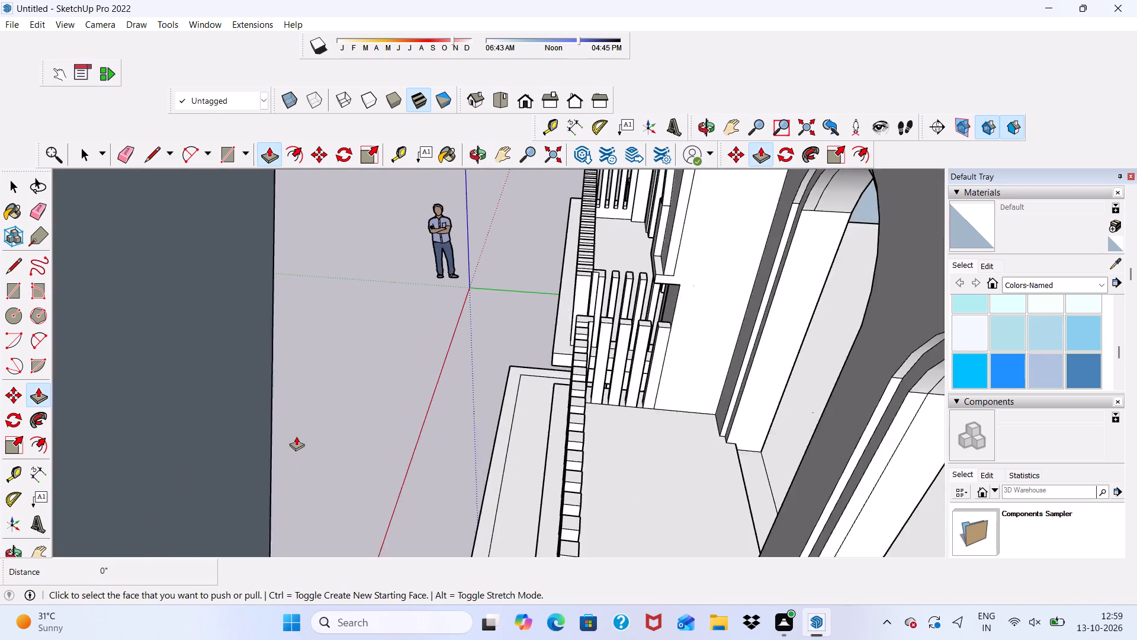
pyautogui.scroll(1, 296, 436)
pyautogui.scroll(-6, 232, 436)
pyautogui.click(216, 452)
pyautogui.scroll(-4, 303, 404)
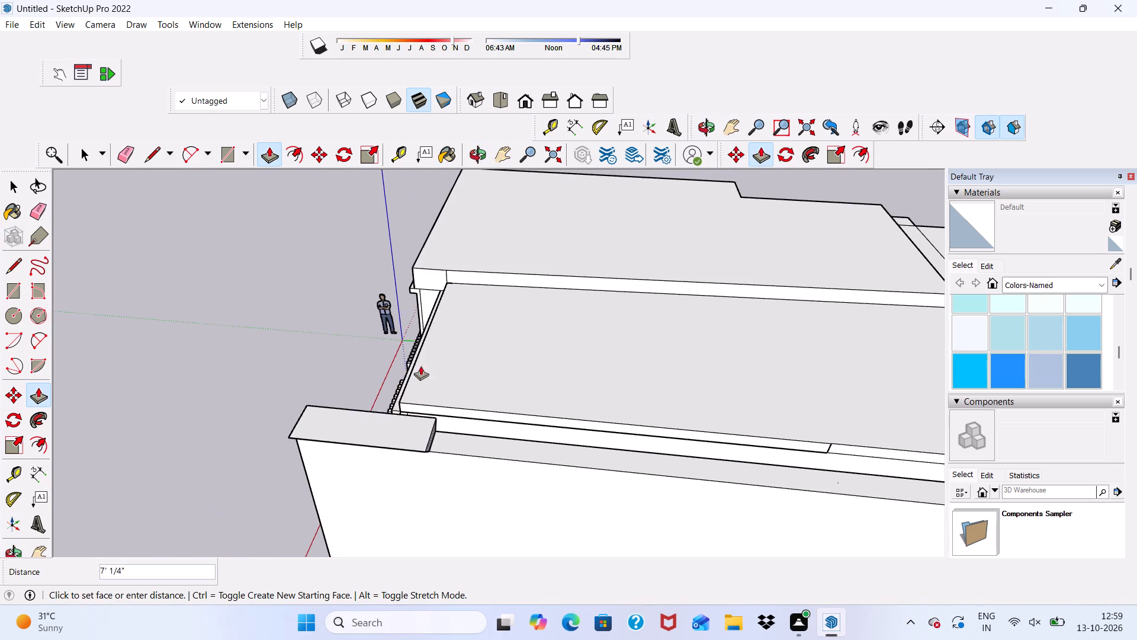
pyautogui.scroll(-14, 420, 366)
pyautogui.scroll(14, 685, 395)
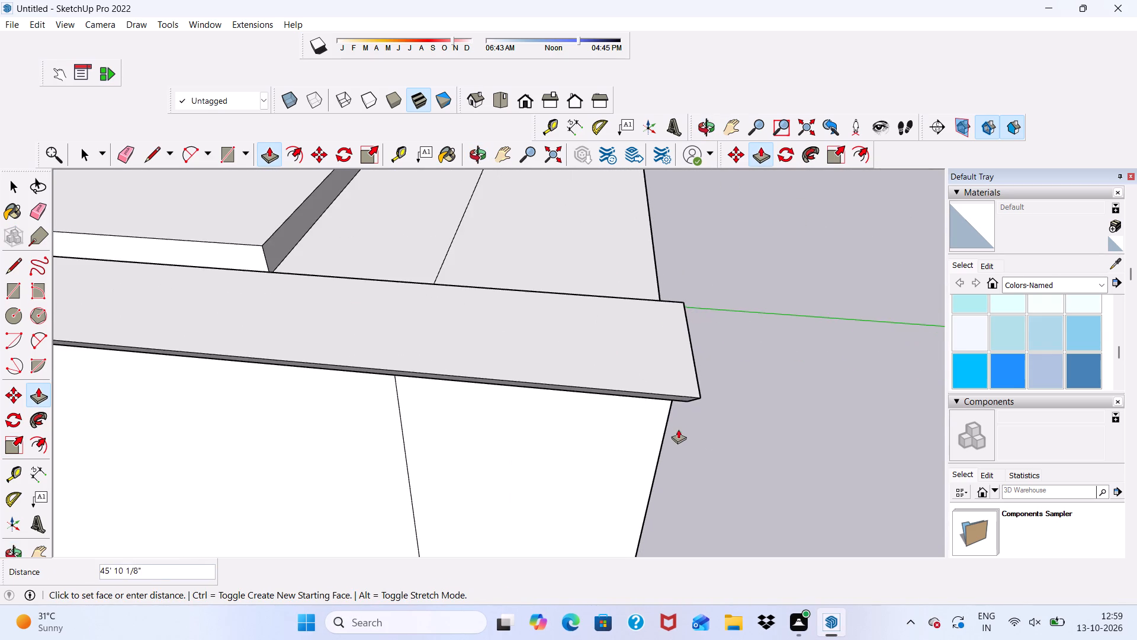
pyautogui.moveTo(678, 430); pyautogui.dragTo(434, 285, button='middle')
pyautogui.scroll(4, 504, 366)
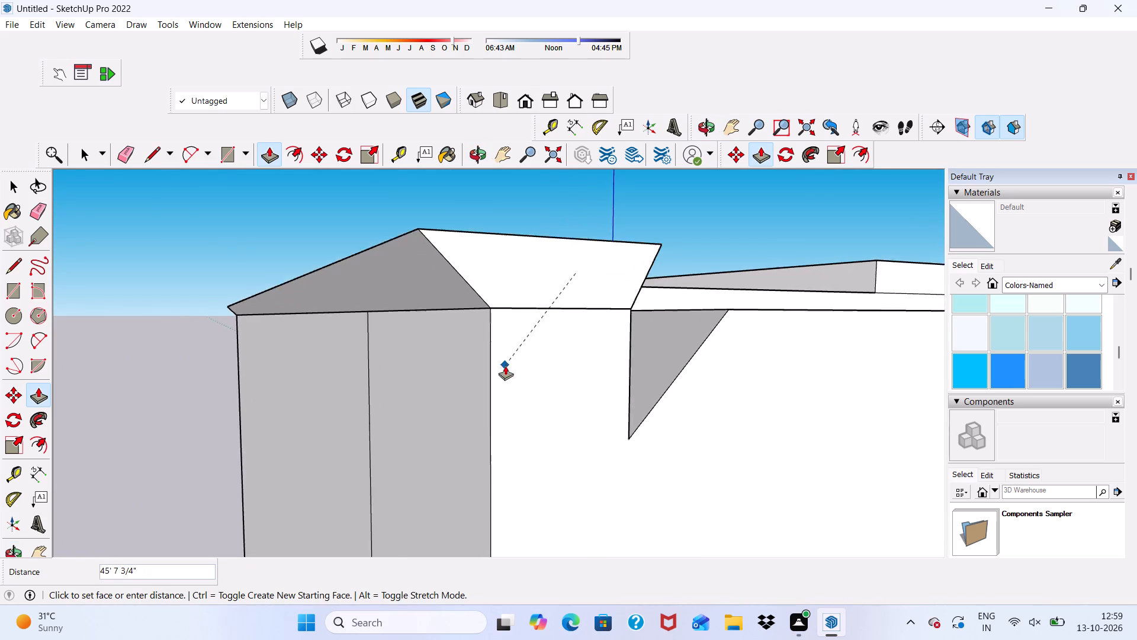
pyautogui.scroll(2, 505, 366)
pyautogui.click(487, 325)
# Inspect the extruded cap along the side wall from the rear, the outer side and the front facade.
pyautogui.scroll(-5, 494, 325)
pyautogui.moveTo(554, 376); pyautogui.dragTo(513, 479, button='middle')
pyautogui.scroll(-7, 460, 324)
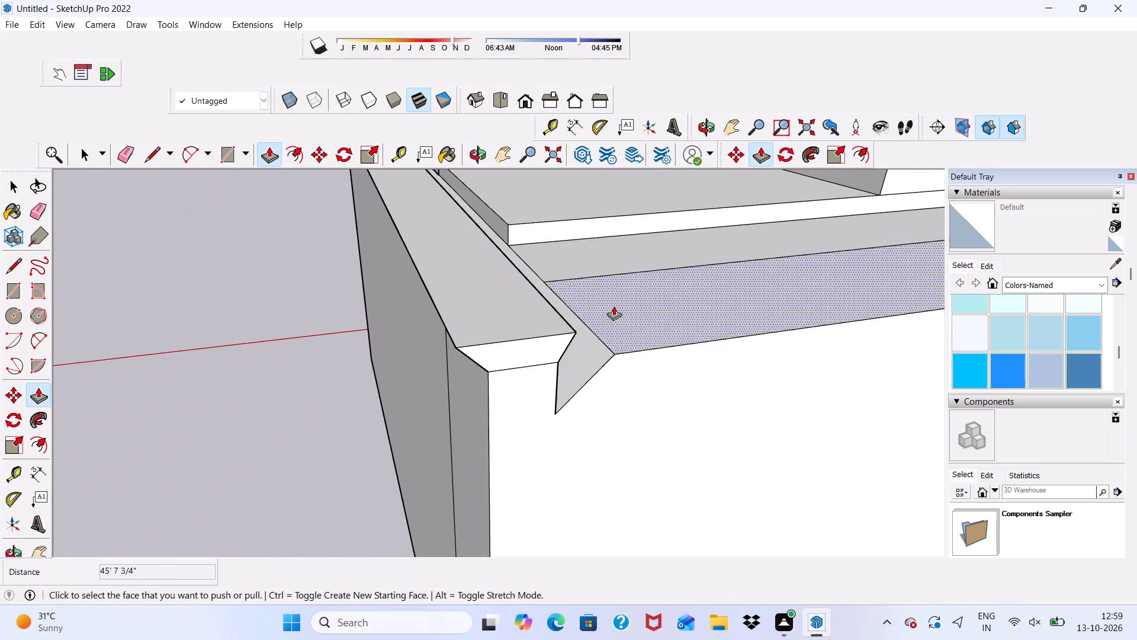
pyautogui.scroll(-6, 614, 306)
pyautogui.scroll(-2, 467, 268)
pyautogui.moveTo(485, 296); pyautogui.dragTo(757, 326, button='middle')
pyautogui.scroll(-5, 714, 284)
pyautogui.scroll(7, 346, 201)
pyautogui.scroll(-1, 327, 192)
pyautogui.scroll(6, 230, 322)
pyautogui.scroll(-2, 230, 323)
pyautogui.moveTo(231, 324); pyautogui.dragTo(492, 275, button='middle')
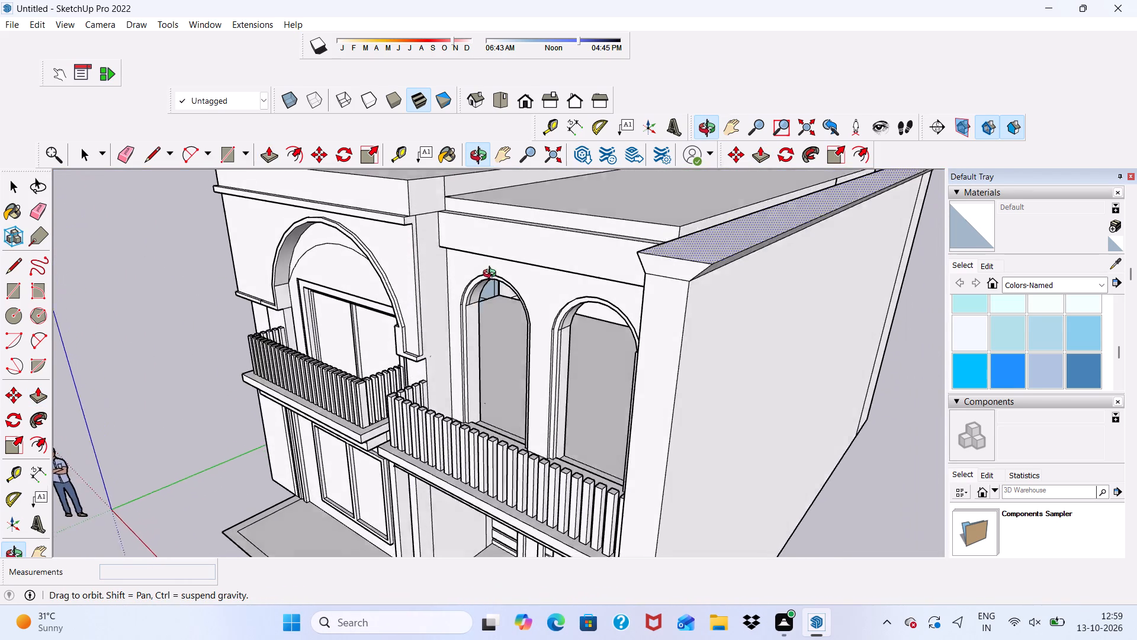
pyautogui.moveTo(492, 275); pyautogui.dragTo(661, 266, button='middle')
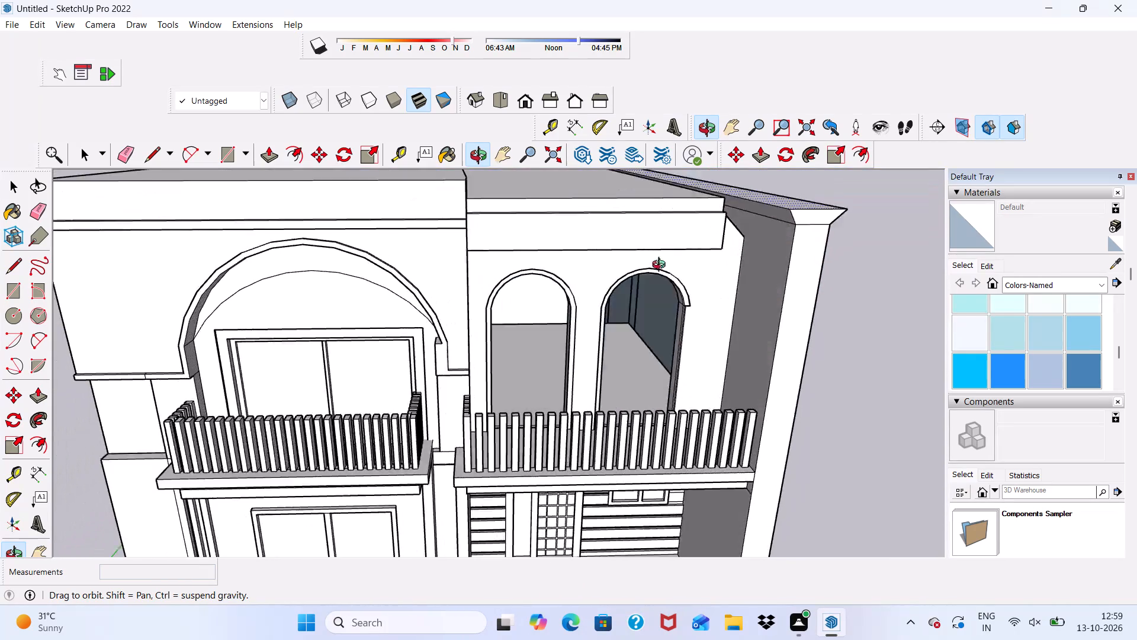
# Raise the flared cap's top face as new starting faces with Push/Pull, by 5/8" and a further 3 1/8".
pyautogui.moveTo(661, 266); pyautogui.dragTo(395, 311, button='middle')
pyautogui.scroll(6, 582, 342)
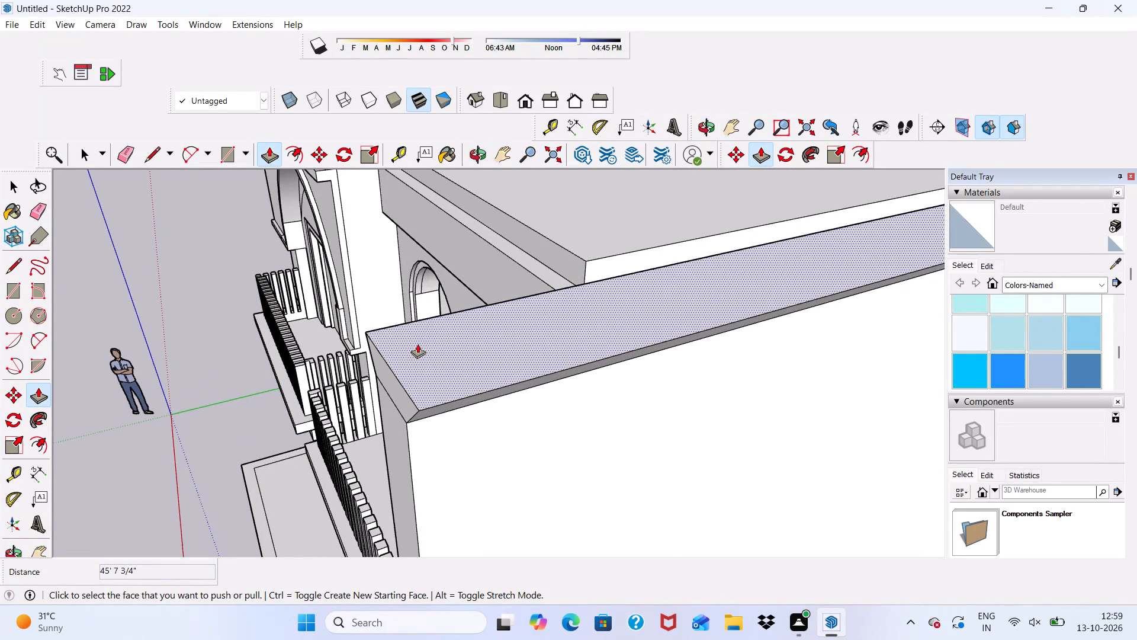
pyautogui.click(416, 345)
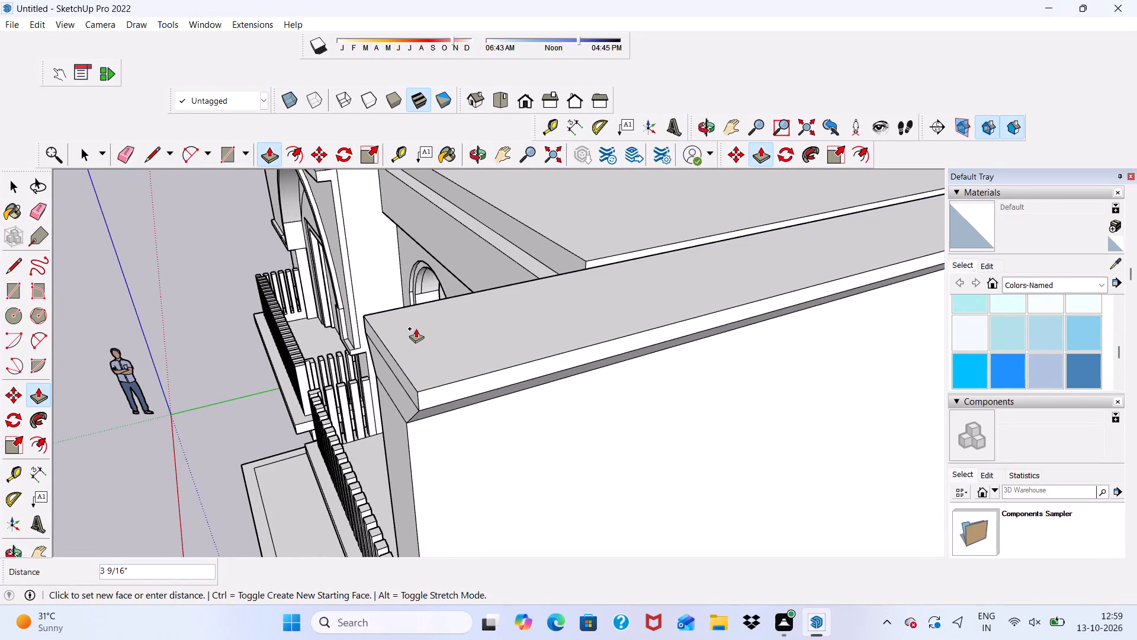
pyautogui.scroll(1, 416, 332)
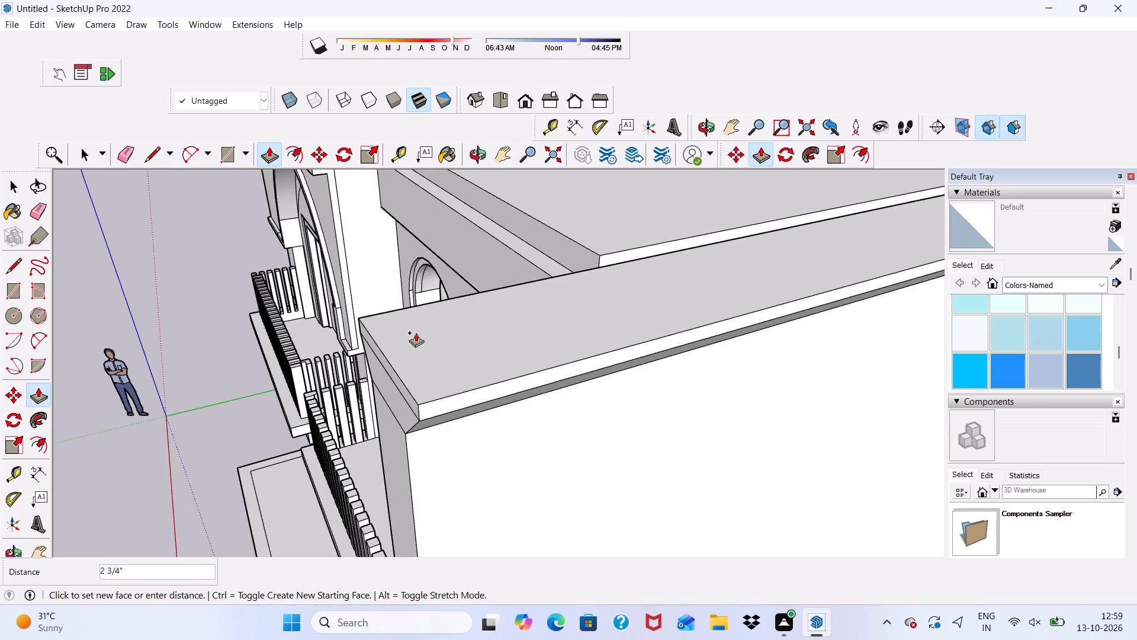
pyautogui.moveTo(416, 332); pyautogui.dragTo(561, 315, button='middle')
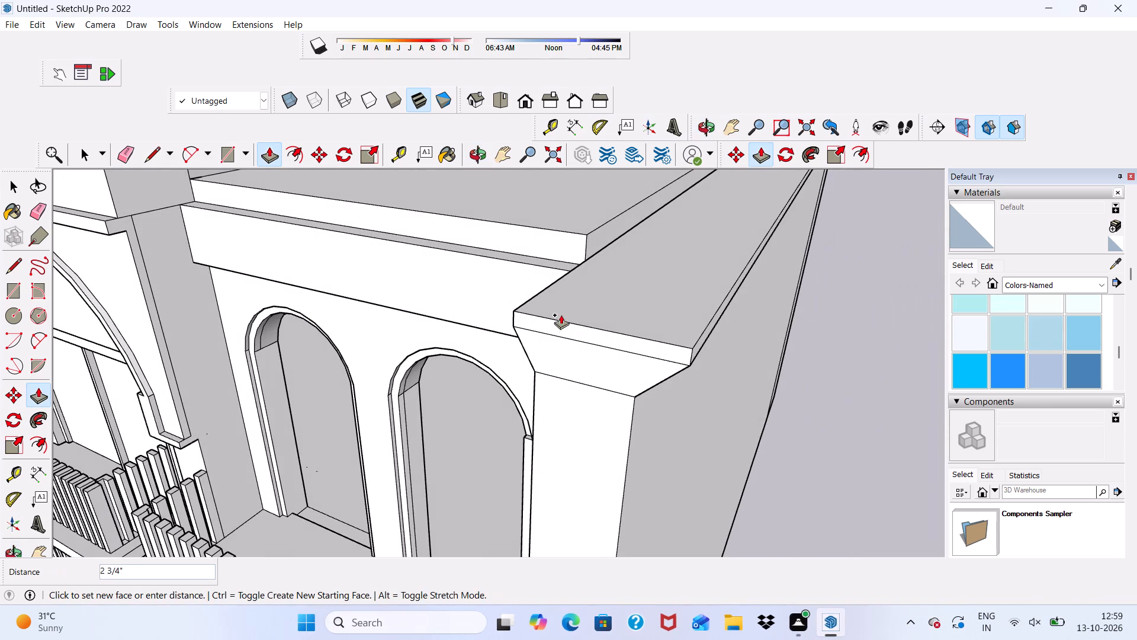
pyautogui.scroll(5, 557, 319)
pyautogui.click(557, 319)
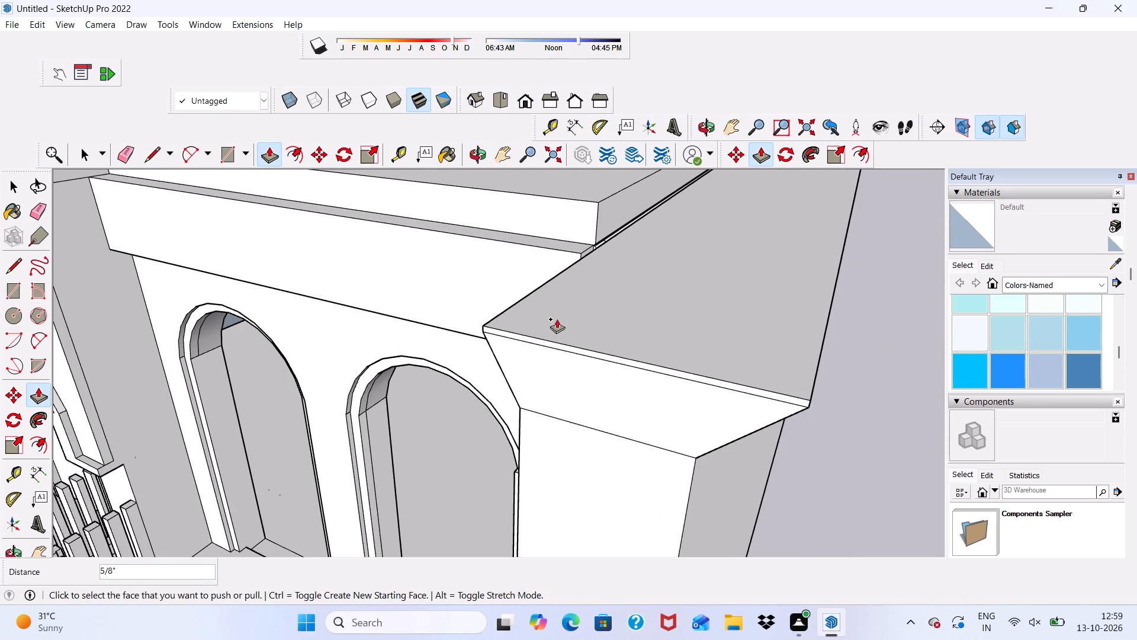
pyautogui.click(589, 315)
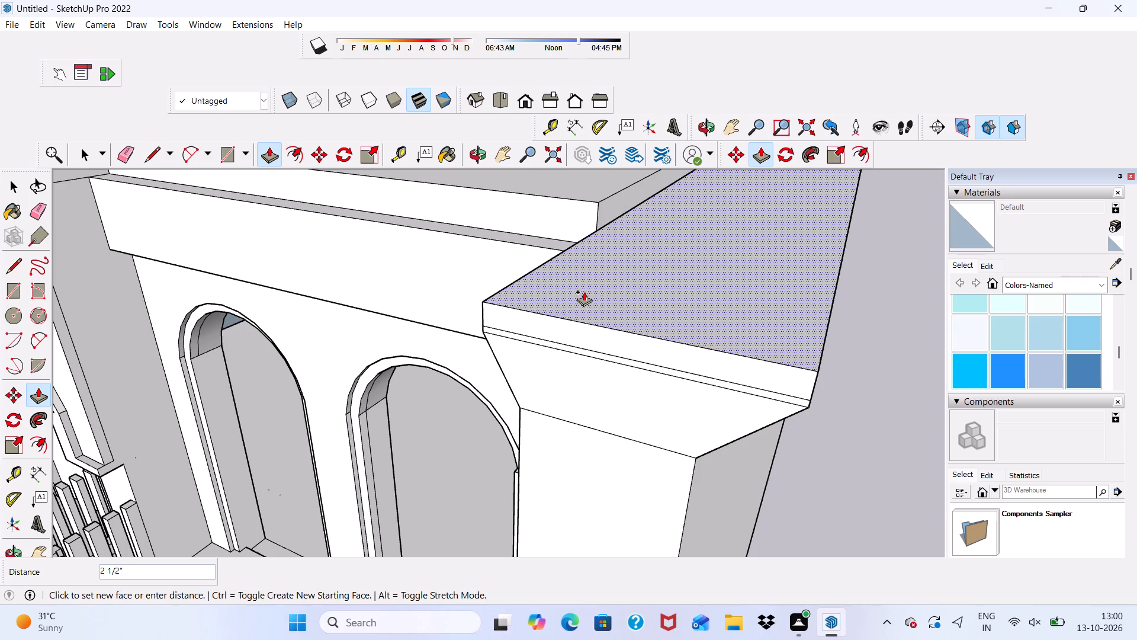
pyautogui.click(574, 285)
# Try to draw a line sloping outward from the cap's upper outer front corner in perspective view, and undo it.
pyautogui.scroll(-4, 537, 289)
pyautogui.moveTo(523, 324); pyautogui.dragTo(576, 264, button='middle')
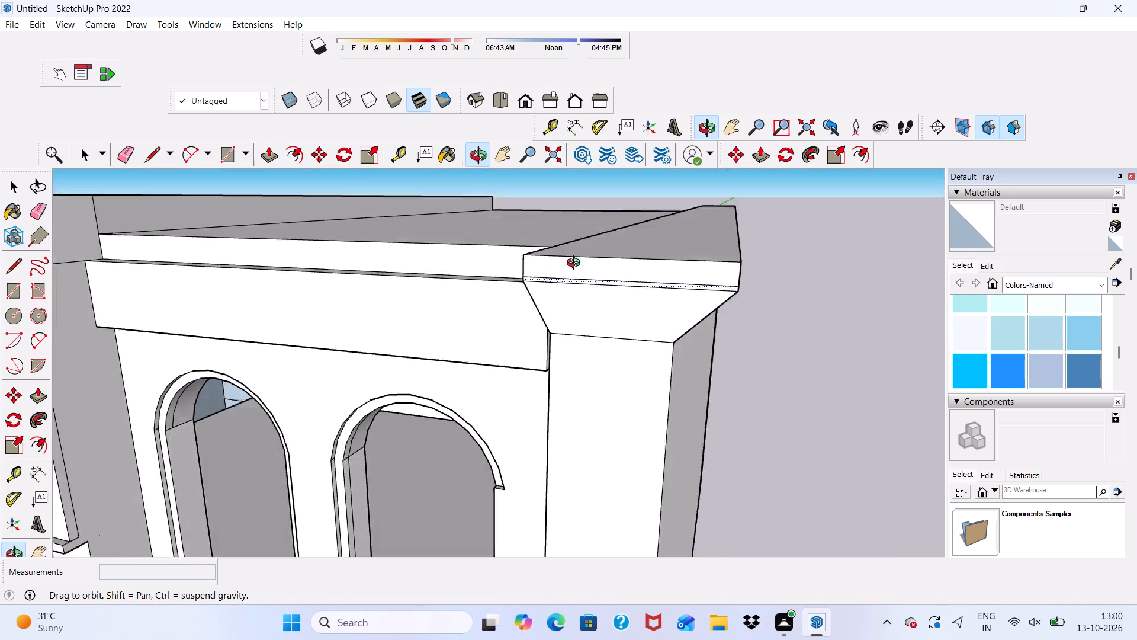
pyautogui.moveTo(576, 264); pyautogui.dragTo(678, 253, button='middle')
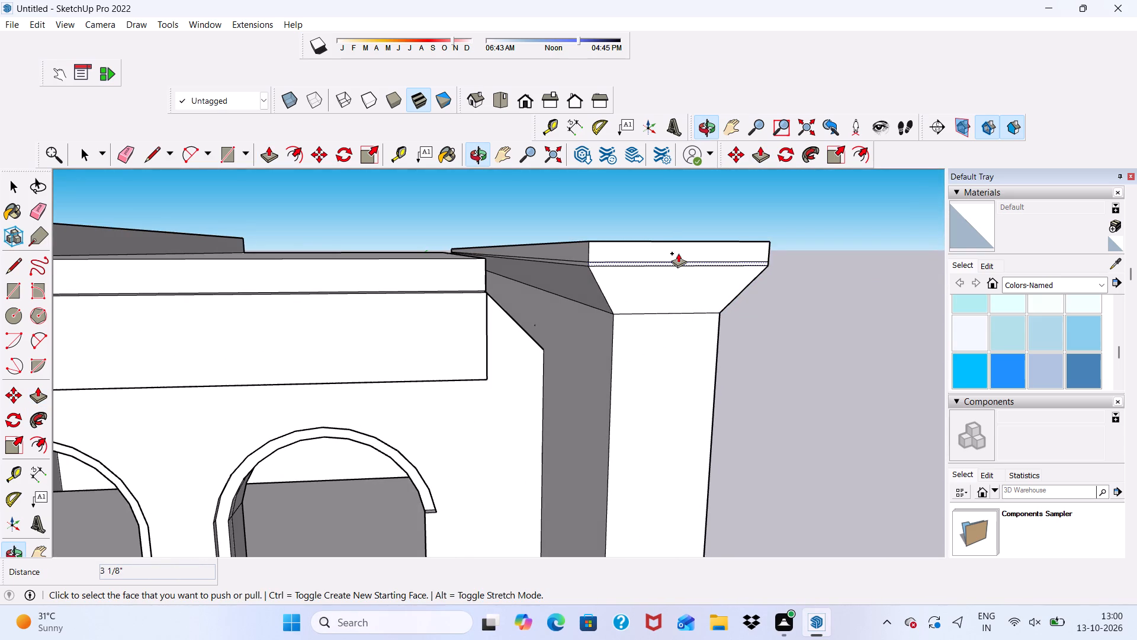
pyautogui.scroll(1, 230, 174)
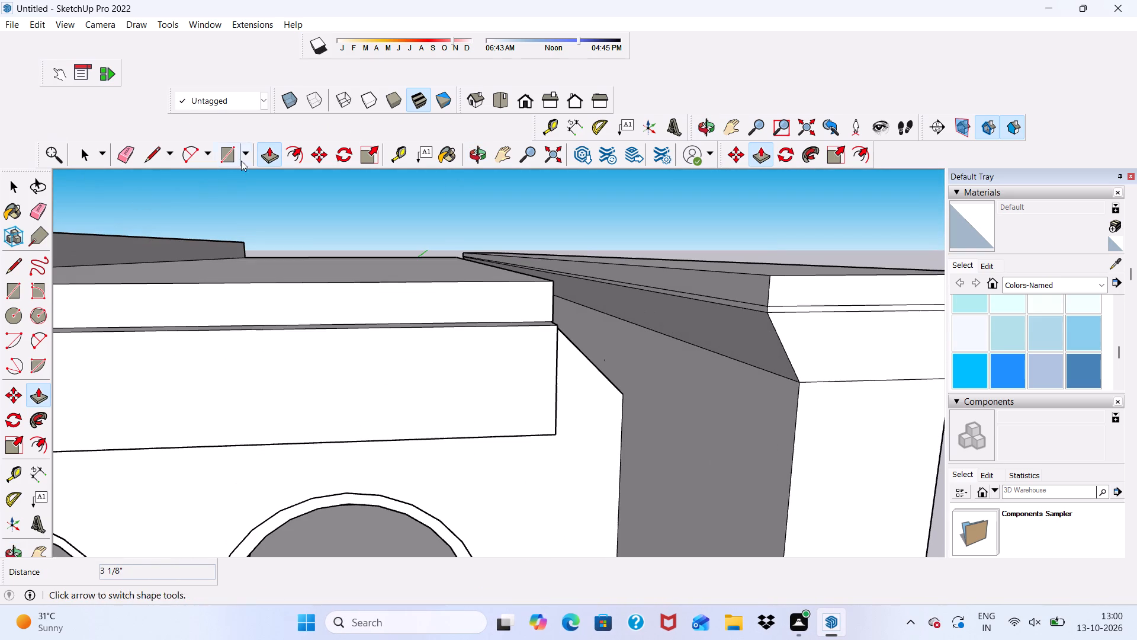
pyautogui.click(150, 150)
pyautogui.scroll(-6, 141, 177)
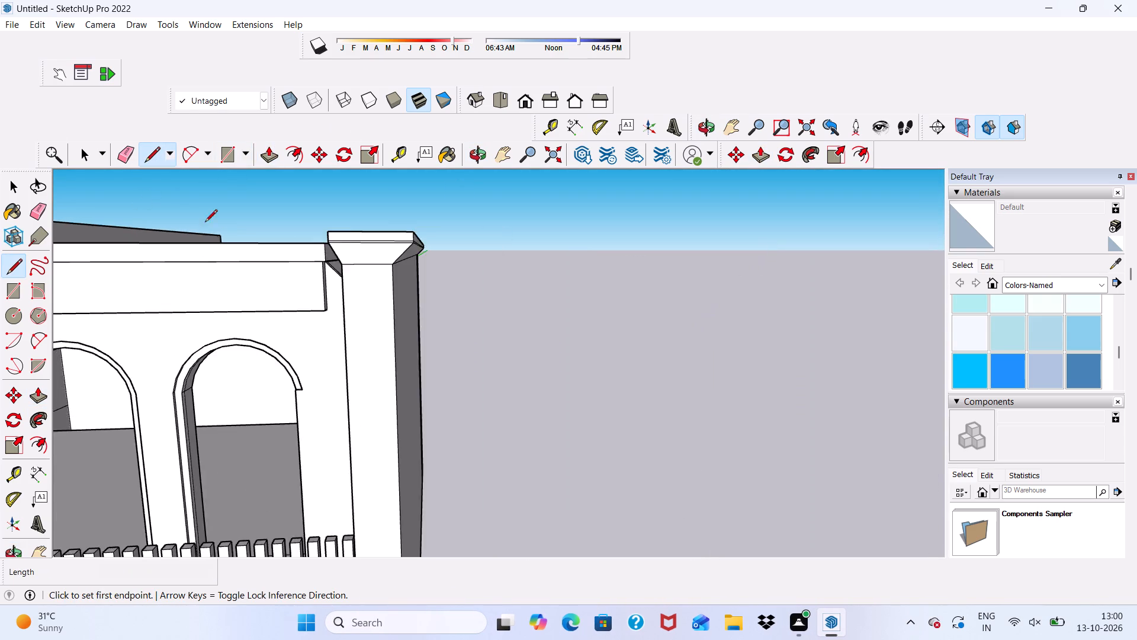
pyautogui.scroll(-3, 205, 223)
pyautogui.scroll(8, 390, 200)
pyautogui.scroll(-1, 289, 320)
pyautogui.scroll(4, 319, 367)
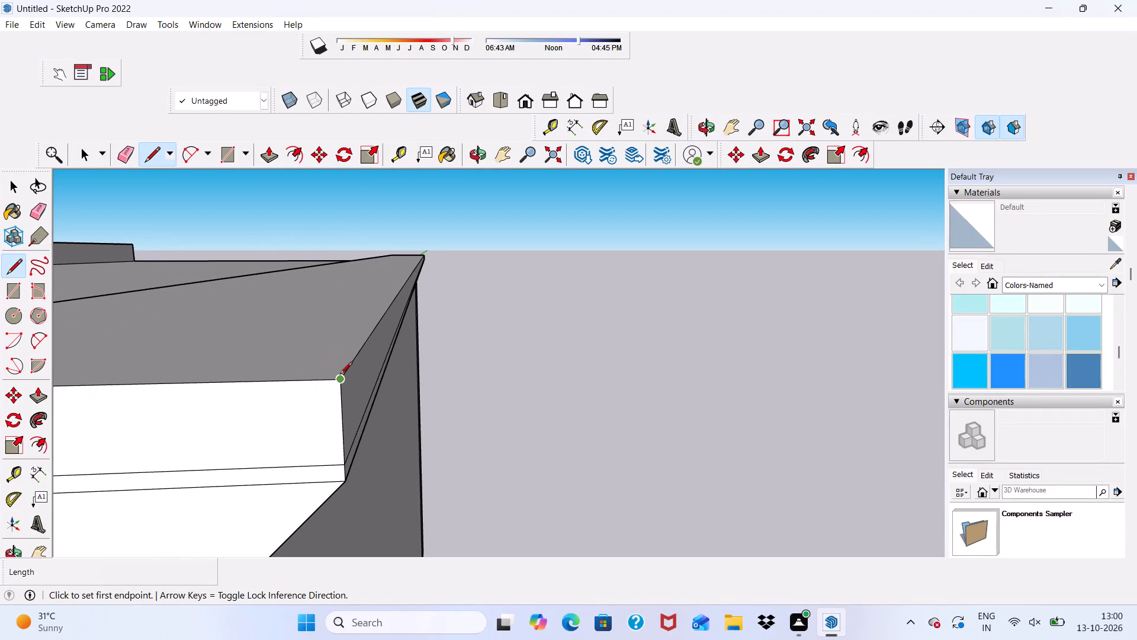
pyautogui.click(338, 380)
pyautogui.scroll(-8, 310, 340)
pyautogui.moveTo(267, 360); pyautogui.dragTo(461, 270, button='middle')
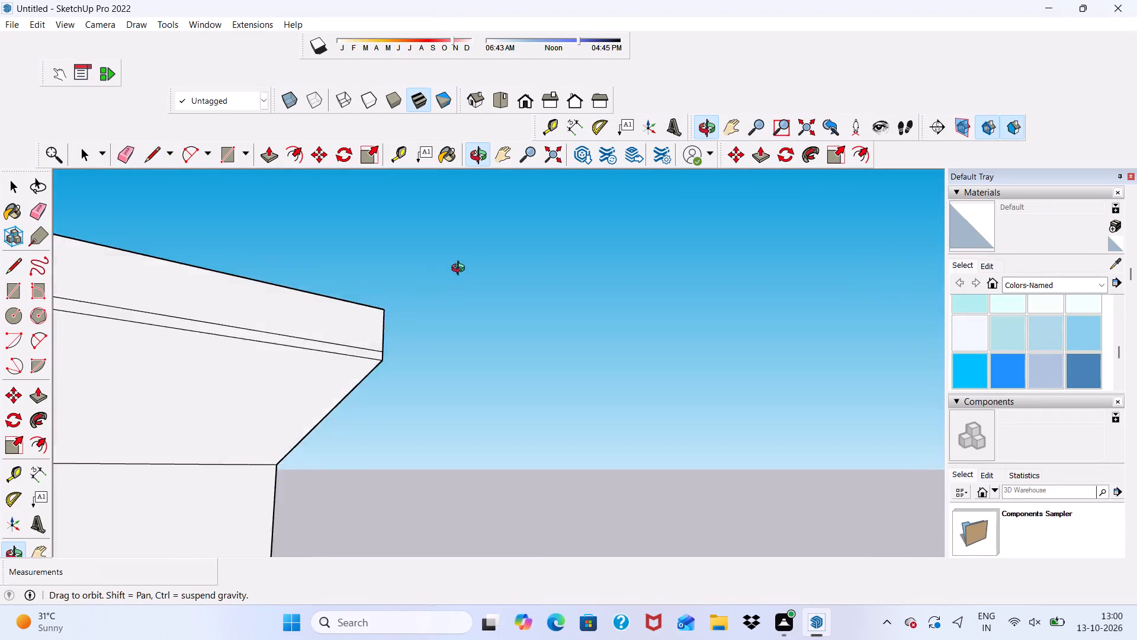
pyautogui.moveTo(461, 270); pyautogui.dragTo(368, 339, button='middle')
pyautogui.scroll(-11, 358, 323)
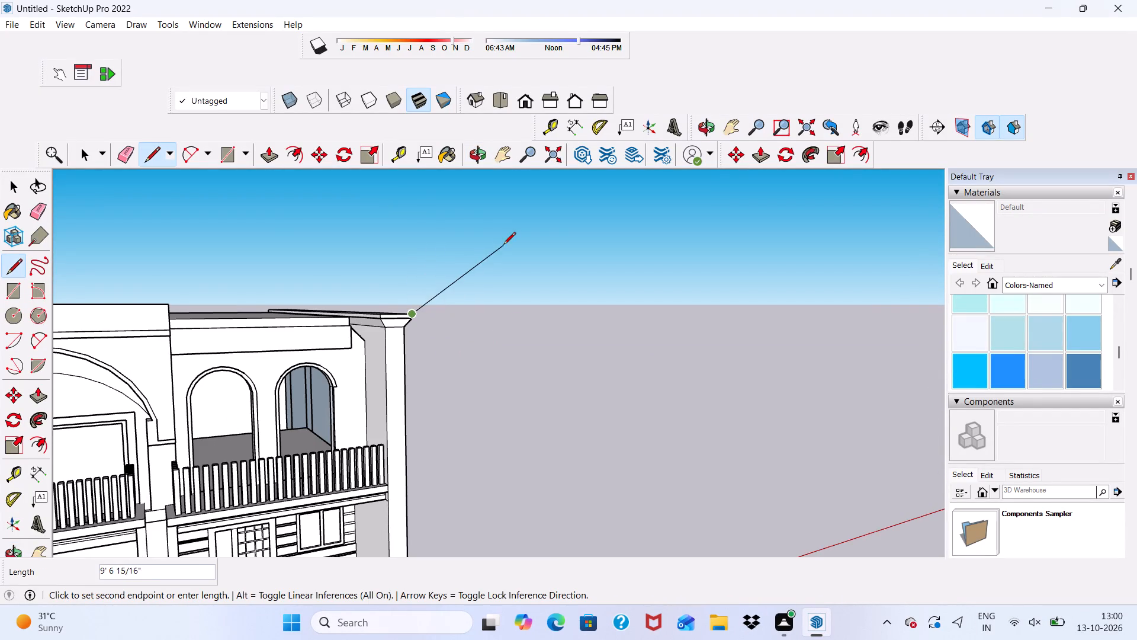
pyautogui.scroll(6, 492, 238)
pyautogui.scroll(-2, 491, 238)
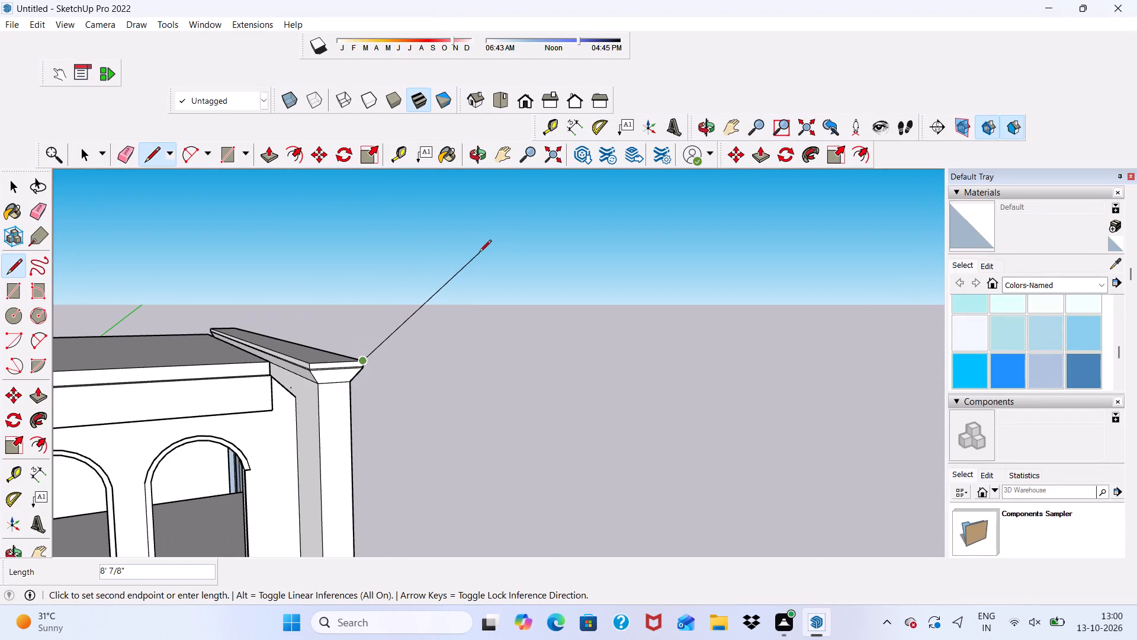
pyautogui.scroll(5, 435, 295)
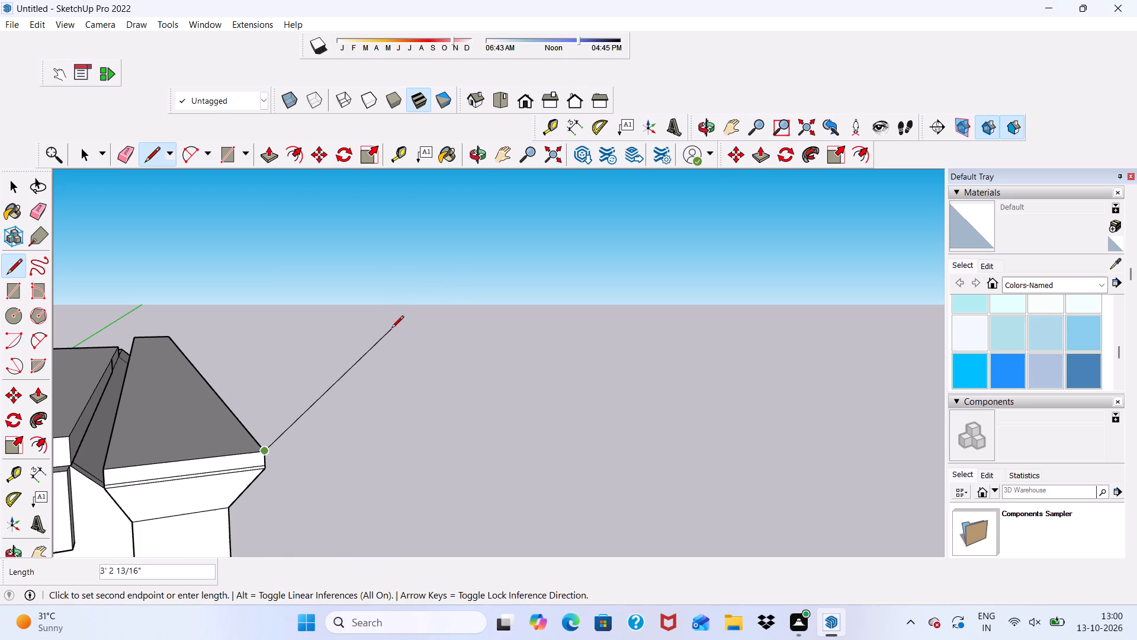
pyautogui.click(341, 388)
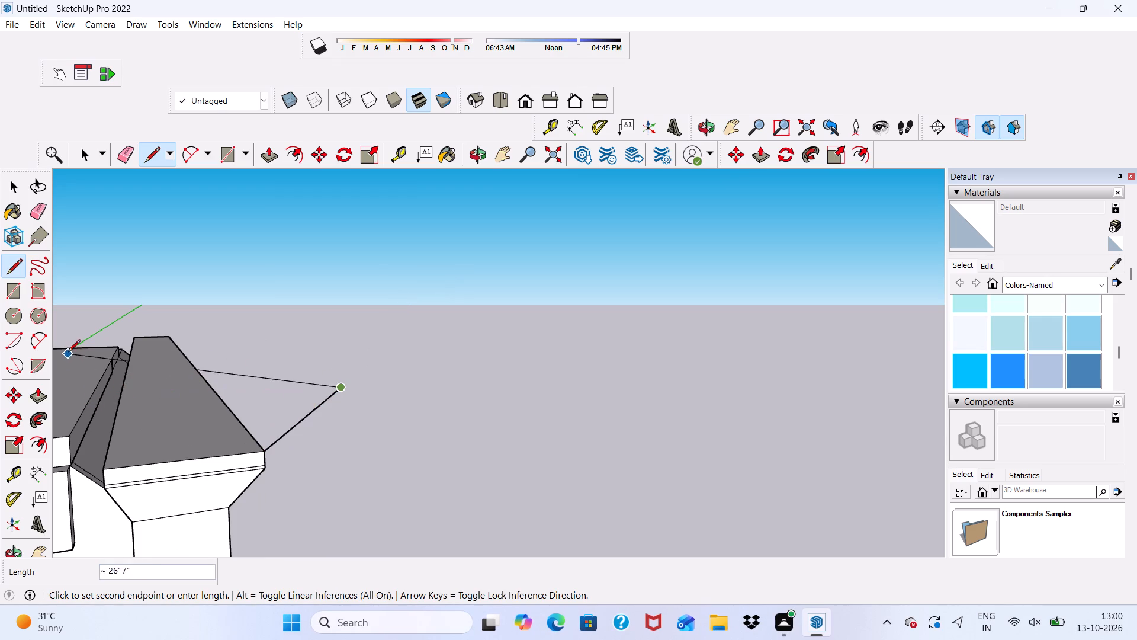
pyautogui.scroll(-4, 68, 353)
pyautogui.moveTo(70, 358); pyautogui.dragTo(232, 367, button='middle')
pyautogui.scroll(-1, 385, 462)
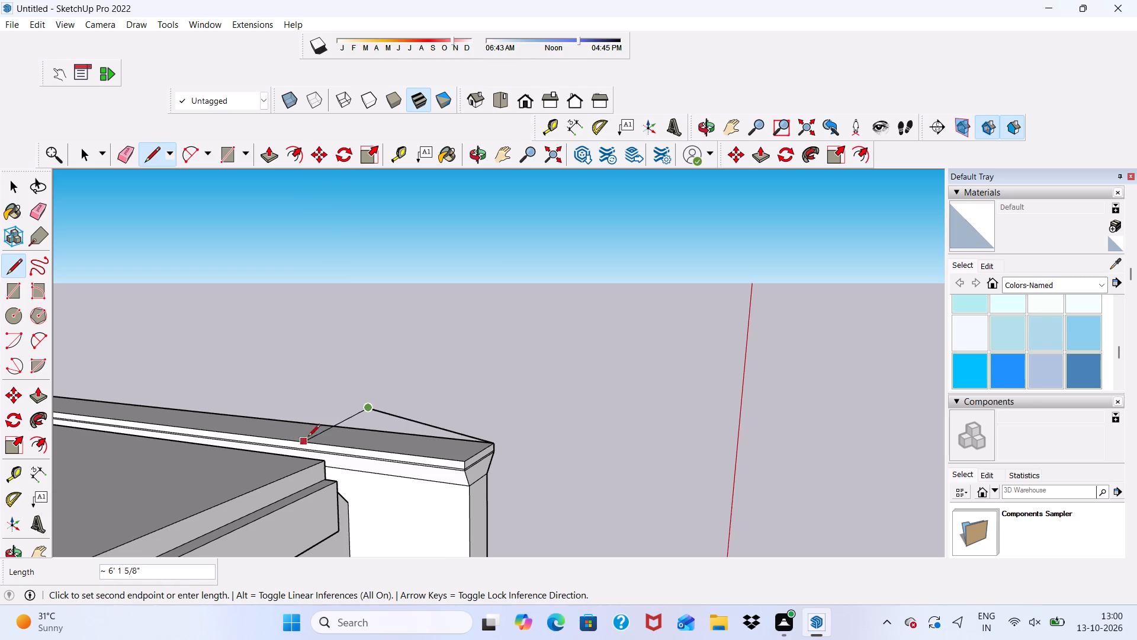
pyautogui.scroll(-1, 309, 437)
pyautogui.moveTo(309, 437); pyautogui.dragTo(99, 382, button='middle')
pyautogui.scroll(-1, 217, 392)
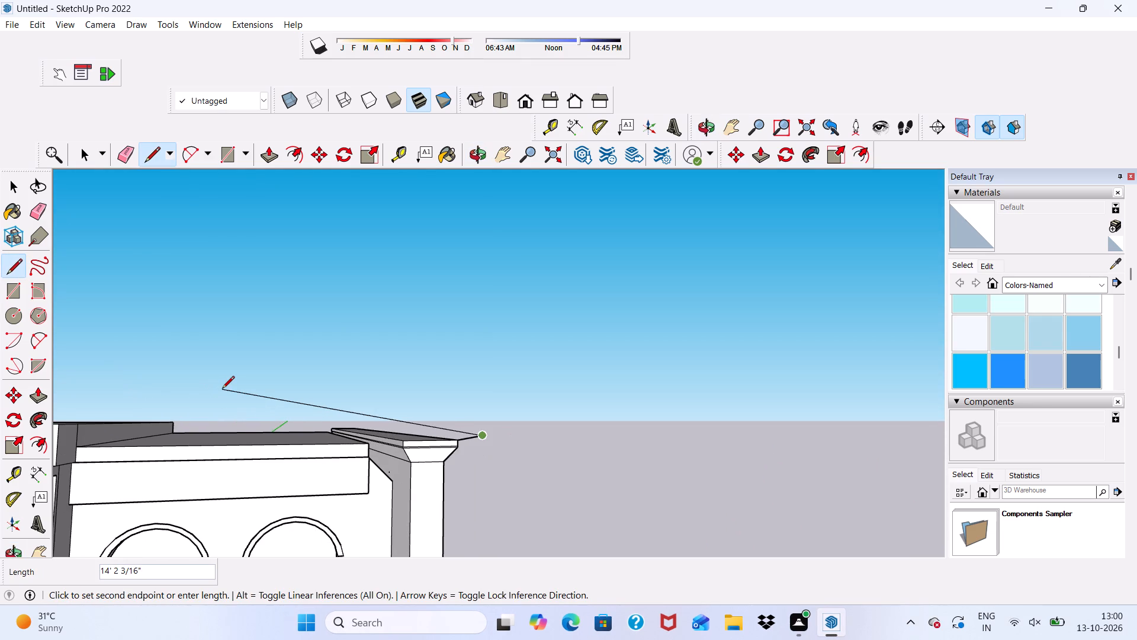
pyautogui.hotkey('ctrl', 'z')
# In front view, draw a closed flared outline on the cap's front top edge, with a top edge about 4' 2" long and sloping sides.
pyautogui.scroll(1, 226, 409)
pyautogui.scroll(-1, 226, 422)
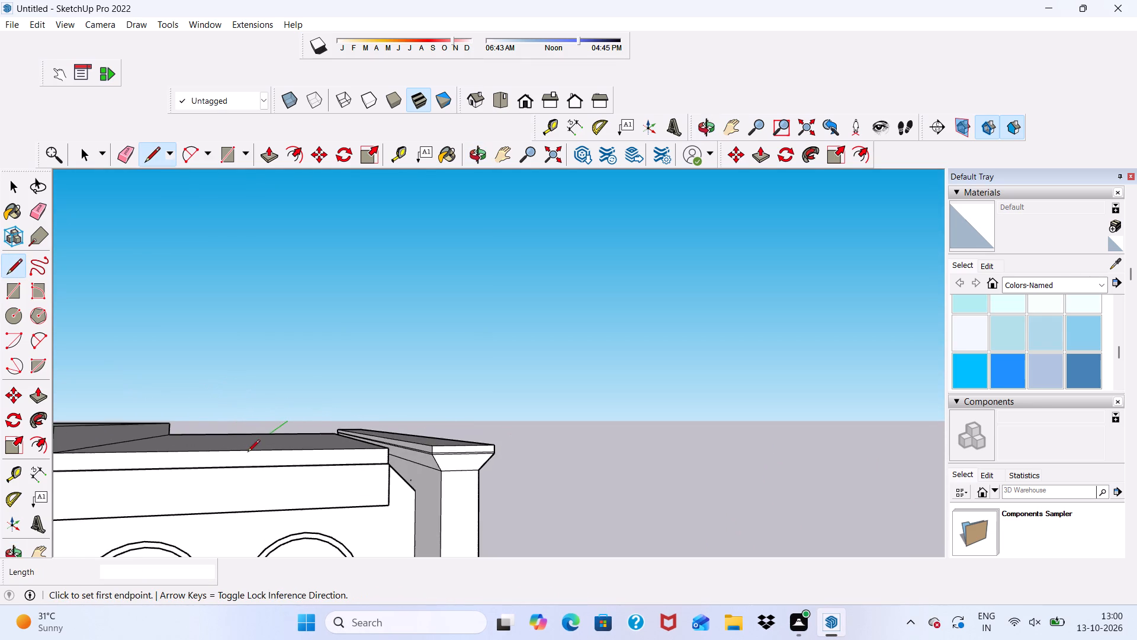
pyautogui.scroll(-5, 248, 453)
pyautogui.scroll(1, 613, 639)
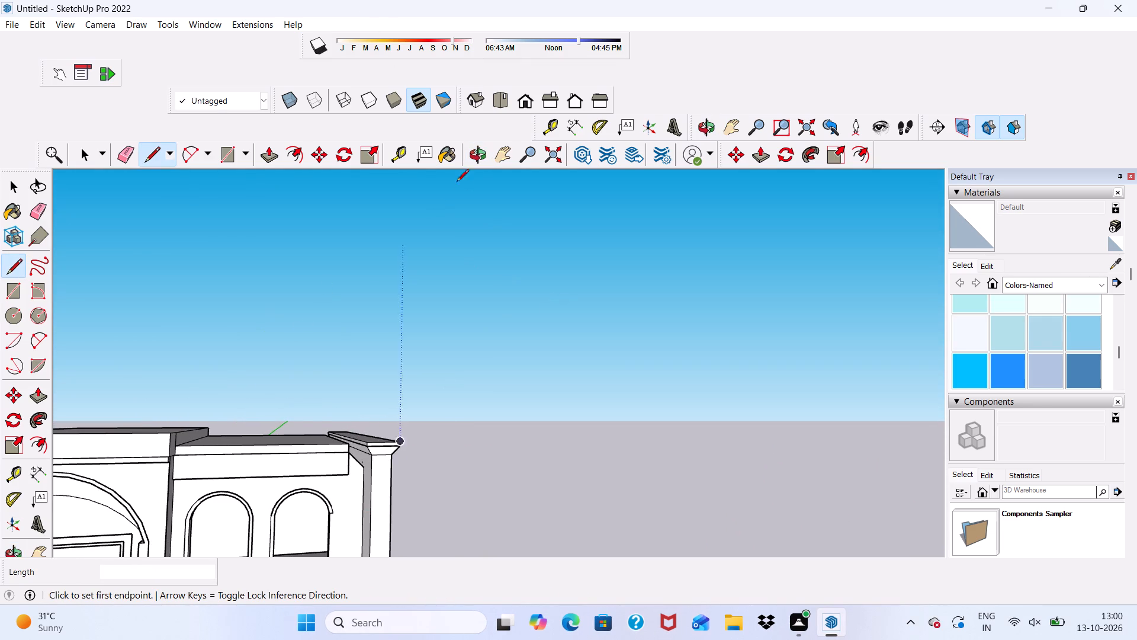
pyautogui.click(529, 98)
pyautogui.scroll(2, 679, 267)
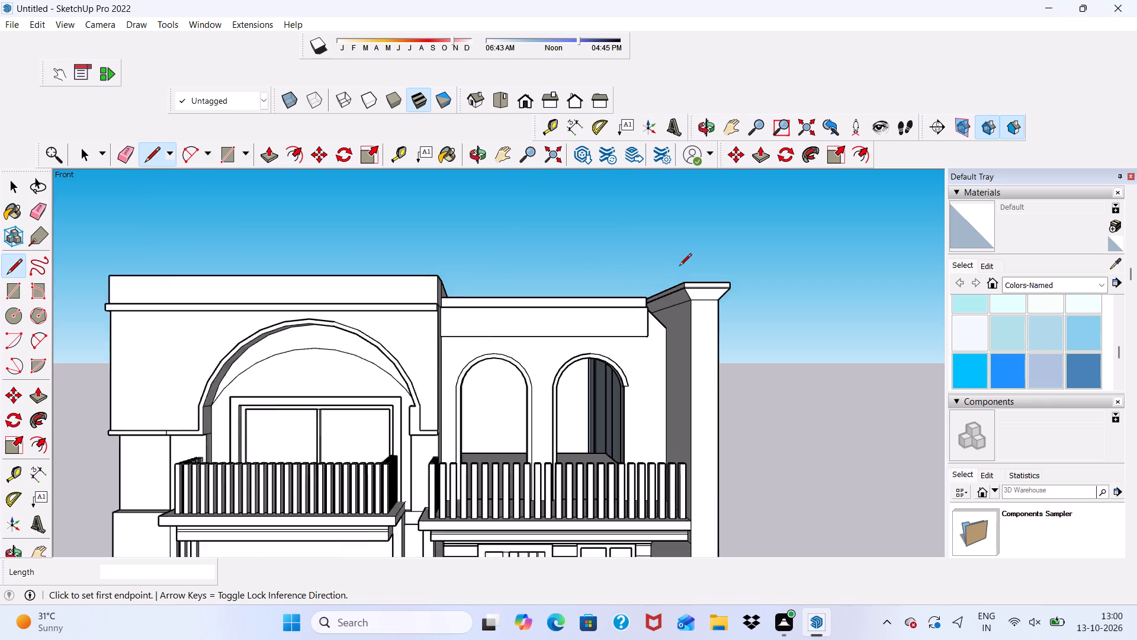
pyautogui.scroll(2, 679, 267)
pyautogui.scroll(1, 740, 280)
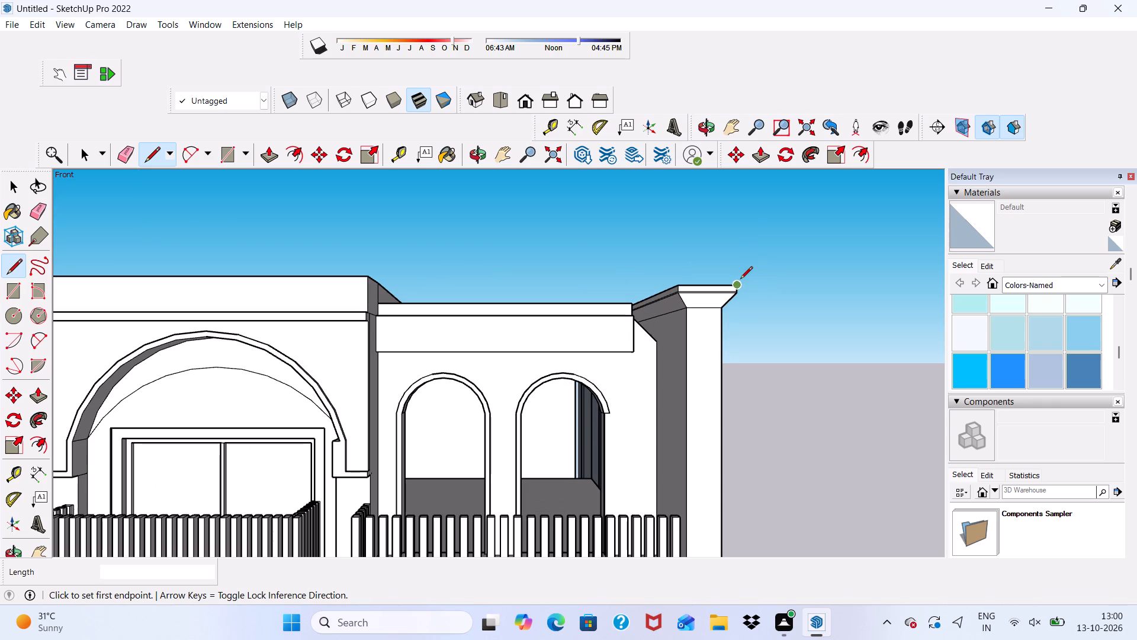
pyautogui.click(740, 280)
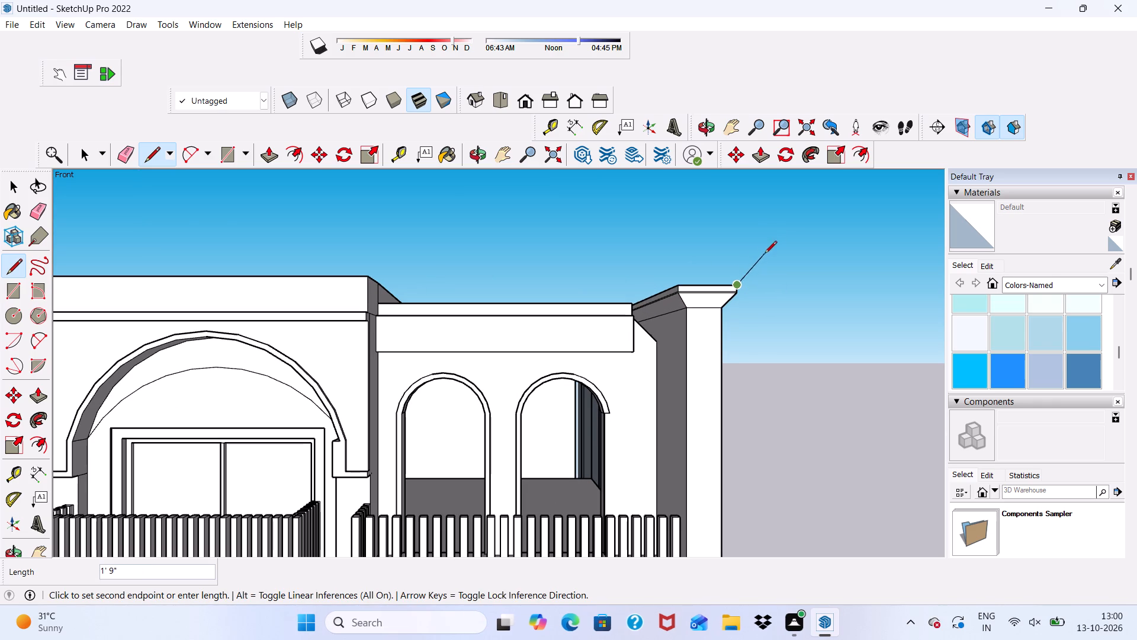
pyautogui.click(756, 265)
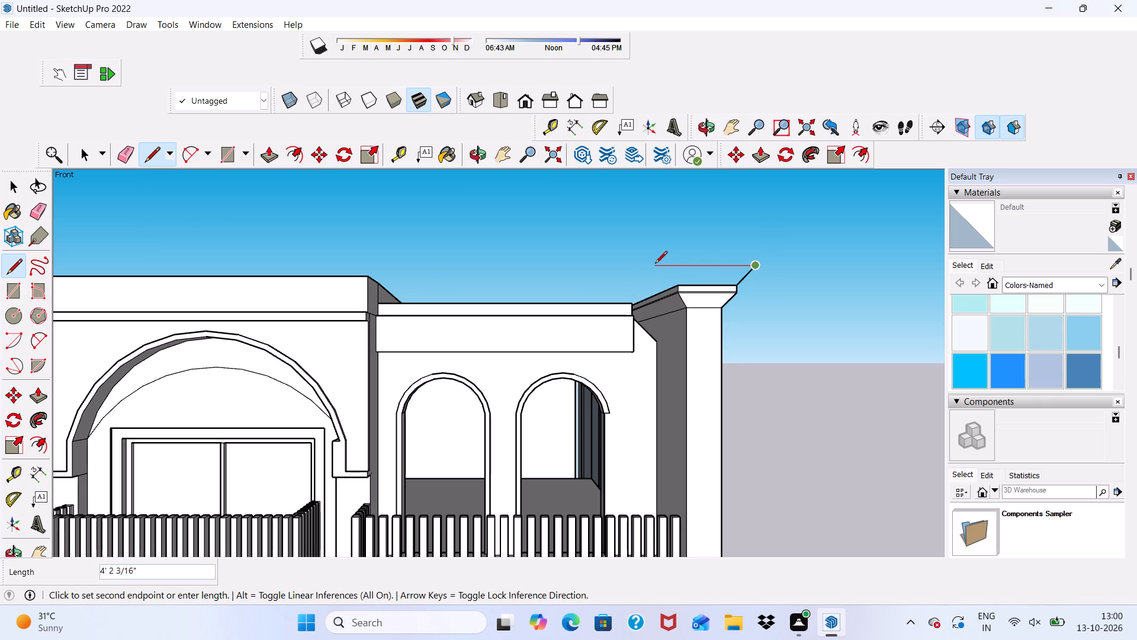
pyautogui.click(656, 266)
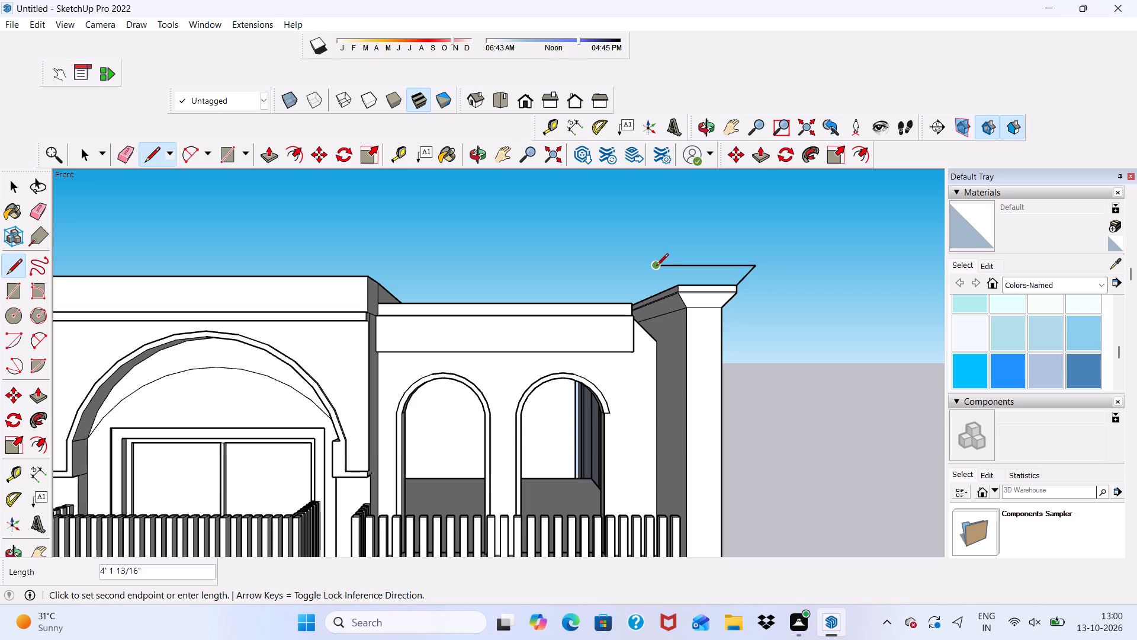
pyautogui.scroll(1, 677, 286)
pyautogui.click(677, 286)
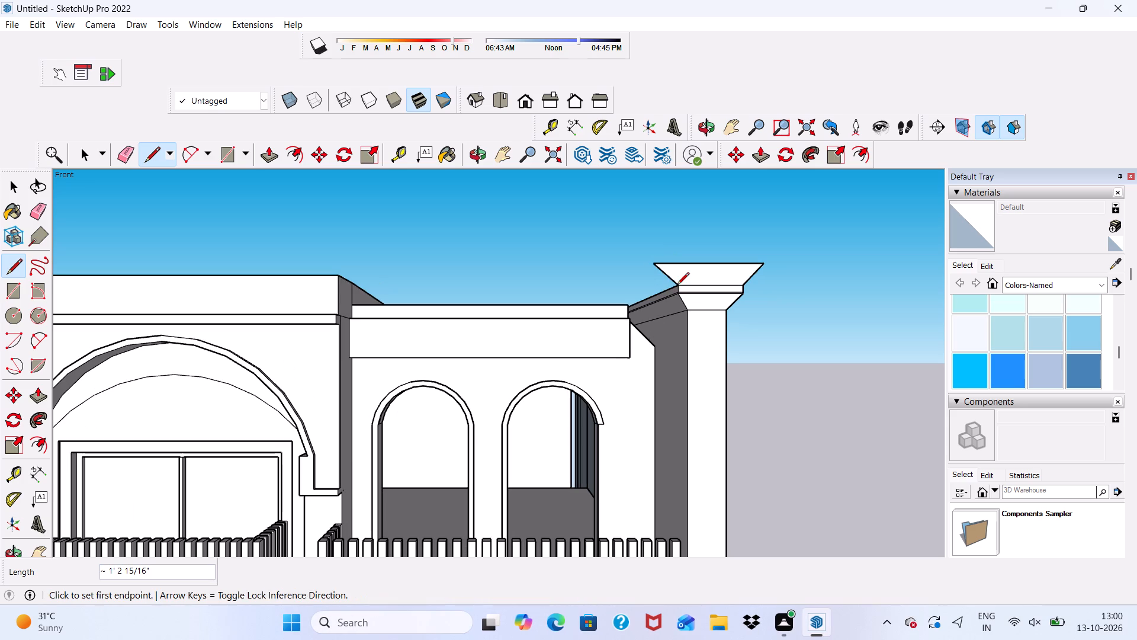
# Extrude the flared outline with Push/Pull along the full length of the side wall's cap, 45' 7 3/4" to its rear end.
pyautogui.scroll(-1, 696, 283)
pyautogui.moveTo(696, 284); pyautogui.dragTo(110, 364, button='middle')
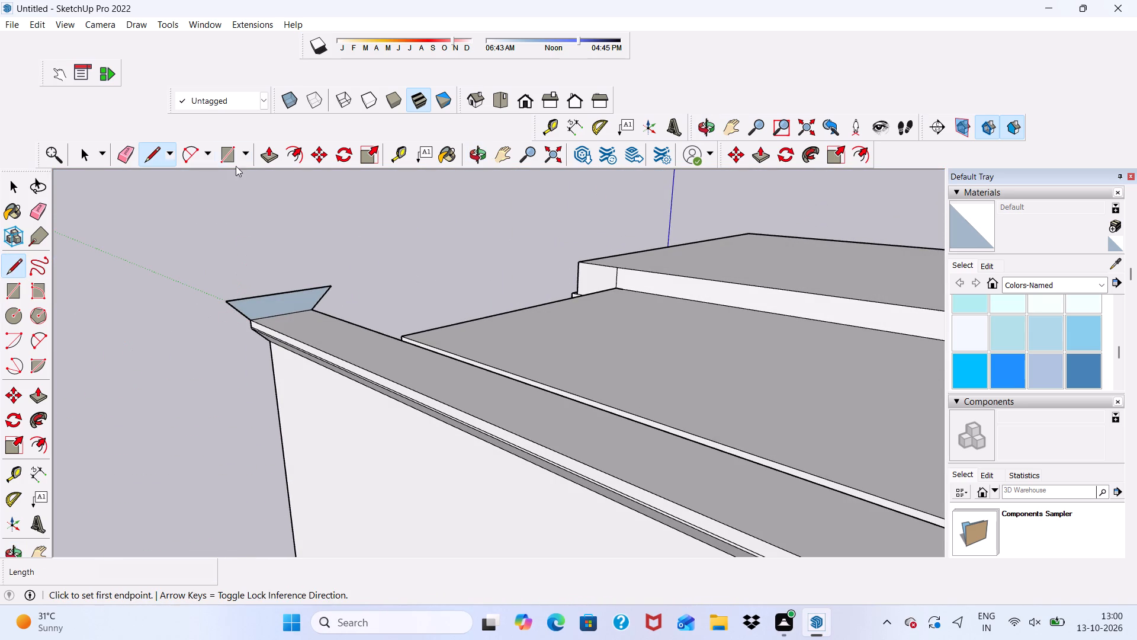
pyautogui.click(272, 148)
pyautogui.scroll(6, 293, 293)
pyautogui.click(280, 308)
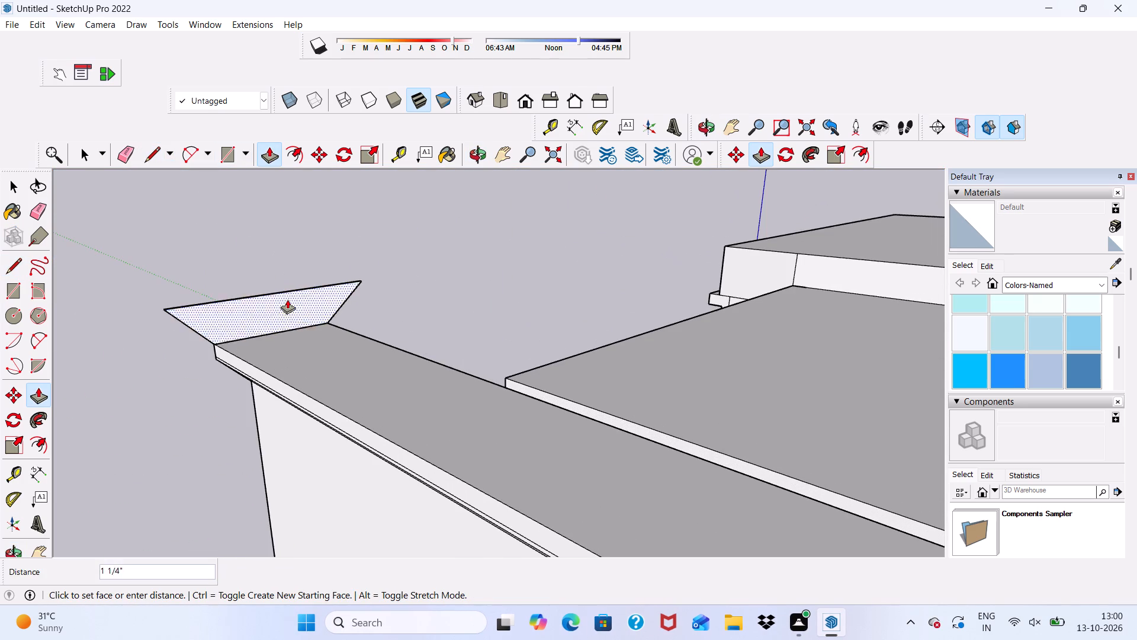
pyautogui.scroll(-6, 290, 302)
pyautogui.scroll(-18, 297, 272)
pyautogui.moveTo(487, 333); pyautogui.dragTo(525, 348, button='middle')
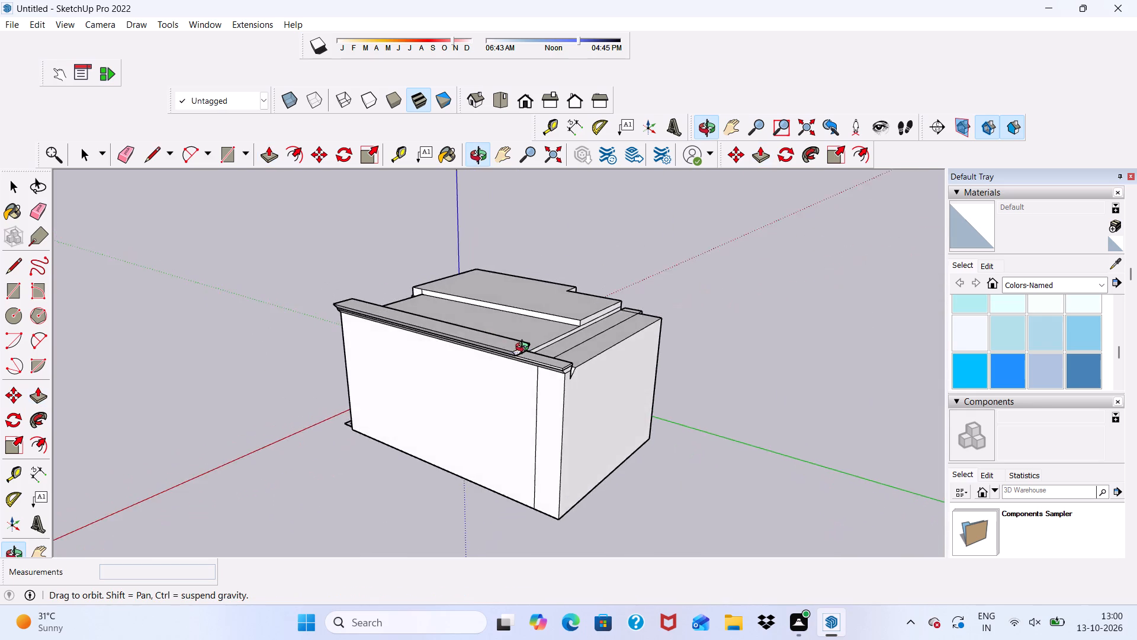
pyautogui.moveTo(525, 348); pyautogui.dragTo(346, 286, button='middle')
pyautogui.scroll(6, 378, 299)
pyautogui.scroll(-15, 450, 240)
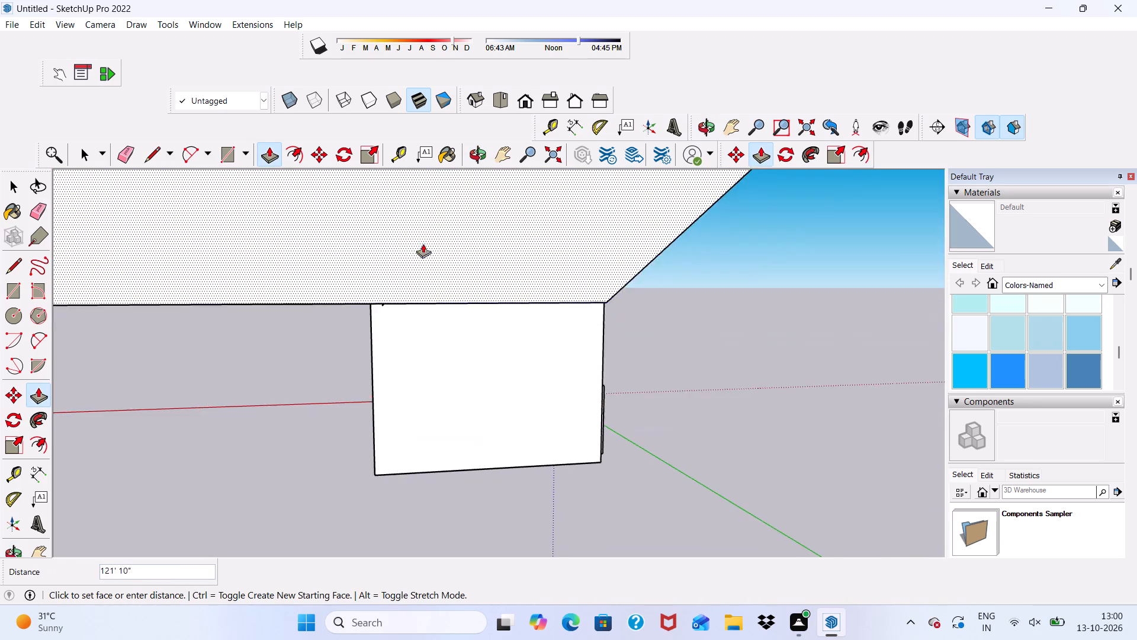
pyautogui.moveTo(423, 245); pyautogui.dragTo(388, 342, button='middle')
pyautogui.scroll(-10, 397, 273)
pyautogui.moveTo(577, 203); pyautogui.dragTo(402, 220, button='middle')
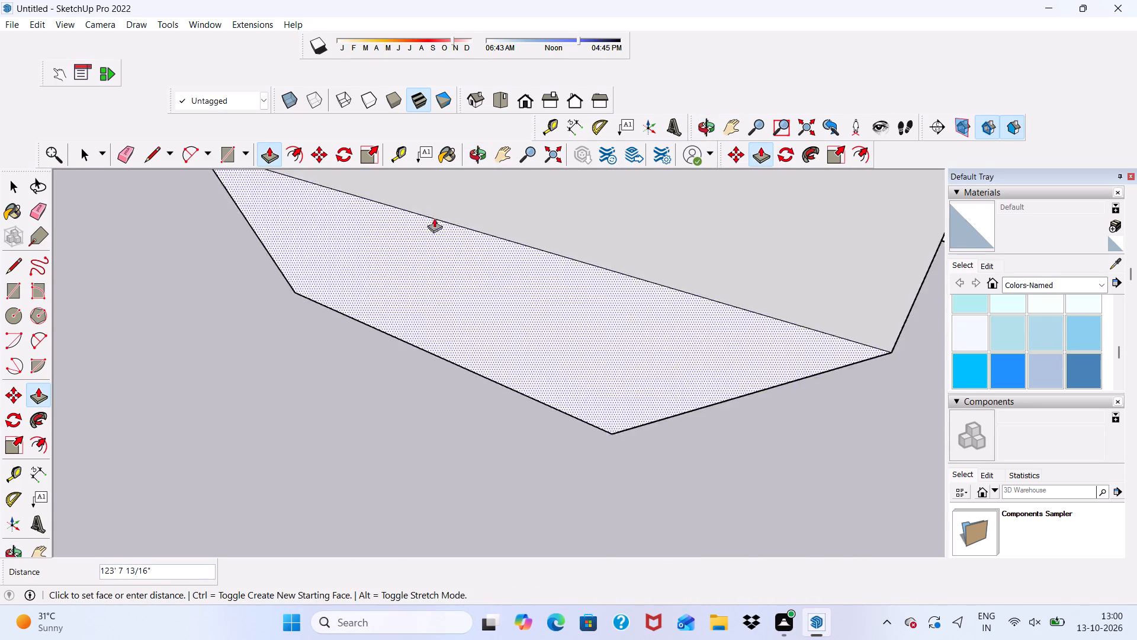
pyautogui.scroll(-20, 523, 269)
pyautogui.scroll(-10, 523, 269)
pyautogui.moveTo(821, 231); pyautogui.dragTo(815, 237, button='middle')
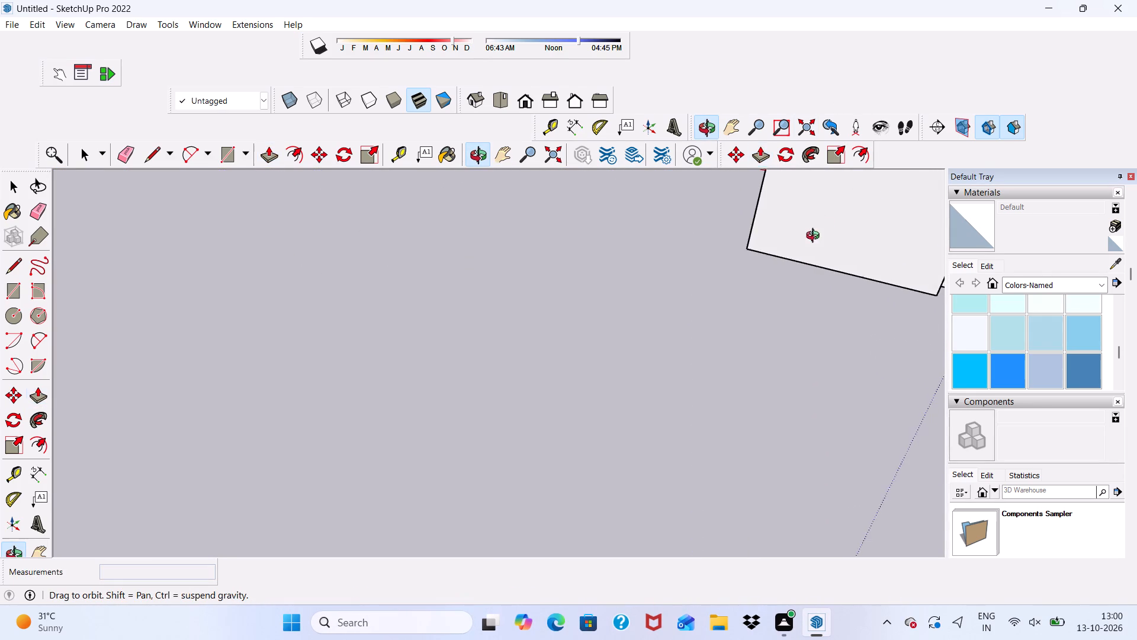
pyautogui.moveTo(815, 237); pyautogui.dragTo(635, 317, button='middle')
pyautogui.scroll(1, 630, 309)
pyautogui.scroll(-5, 621, 300)
pyautogui.scroll(7, 773, 334)
pyautogui.scroll(-1, 756, 335)
pyautogui.scroll(10, 699, 330)
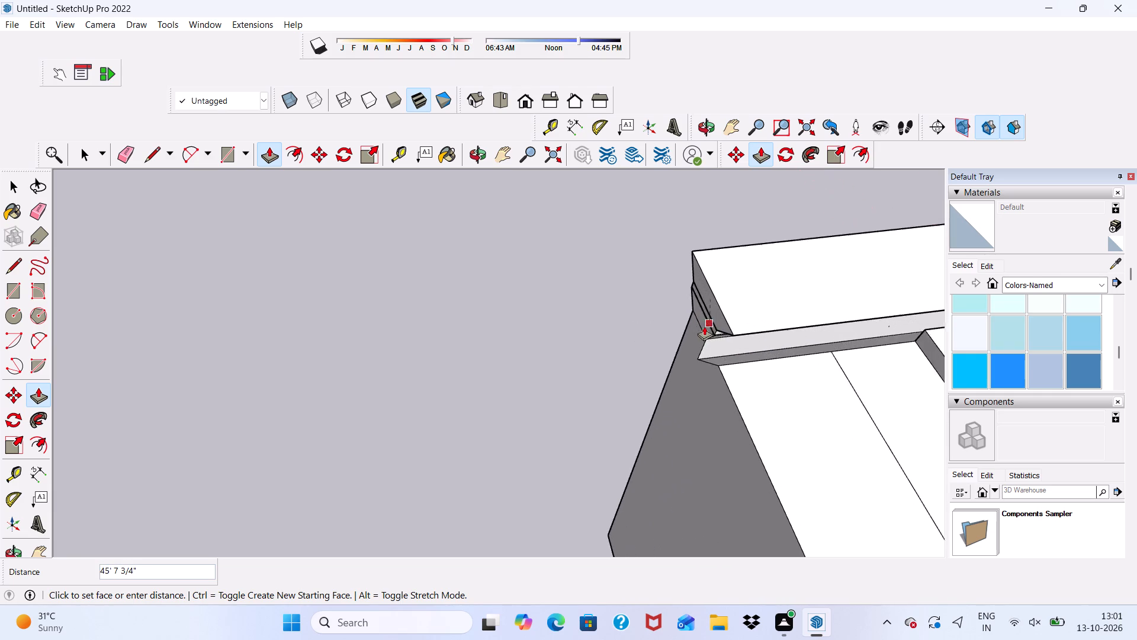
pyautogui.scroll(11, 704, 326)
pyautogui.click(717, 319)
# Inspect the extended flared cap from the rear, the outer side and the front facade.
pyautogui.scroll(-4, 699, 324)
pyautogui.moveTo(583, 350); pyautogui.dragTo(713, 246, button='middle')
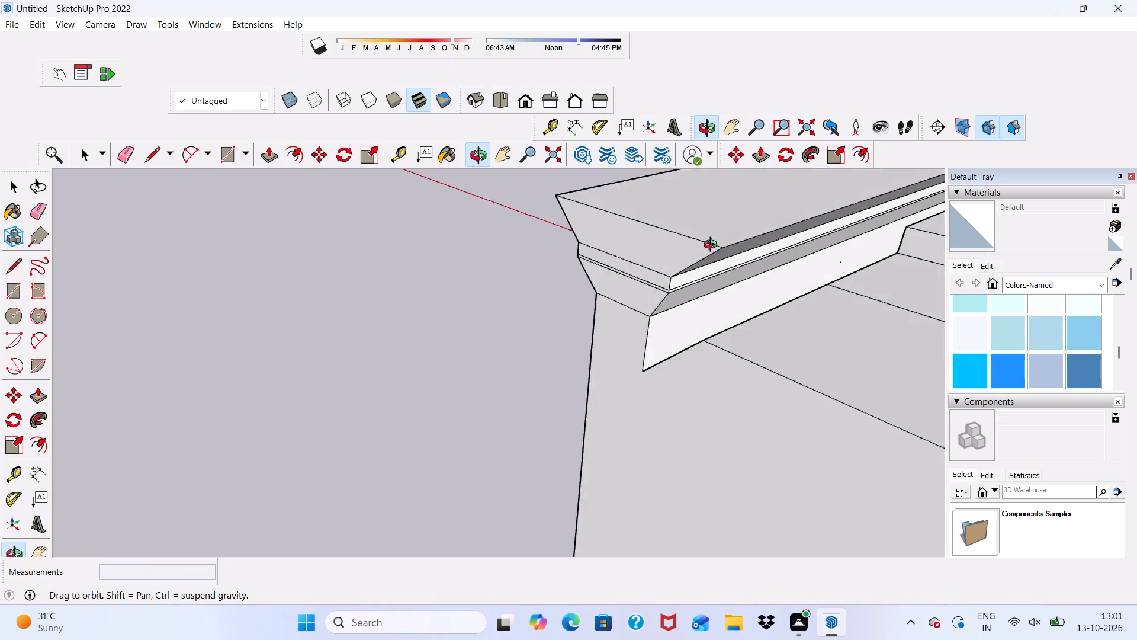
pyautogui.moveTo(713, 246); pyautogui.dragTo(756, 189, button='middle')
pyautogui.scroll(-8, 509, 268)
pyautogui.moveTo(483, 307); pyautogui.dragTo(749, 243, button='middle')
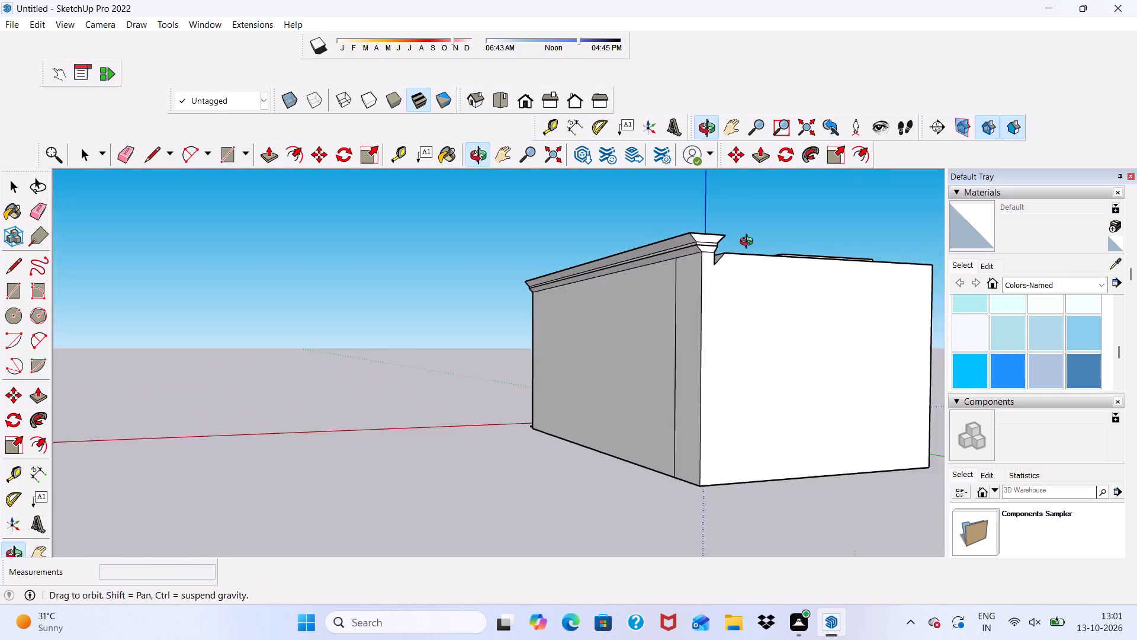
pyautogui.moveTo(749, 243); pyautogui.dragTo(969, 242, button='middle')
pyautogui.scroll(6, 458, 232)
pyautogui.moveTo(294, 311); pyautogui.dragTo(587, 272, button='middle')
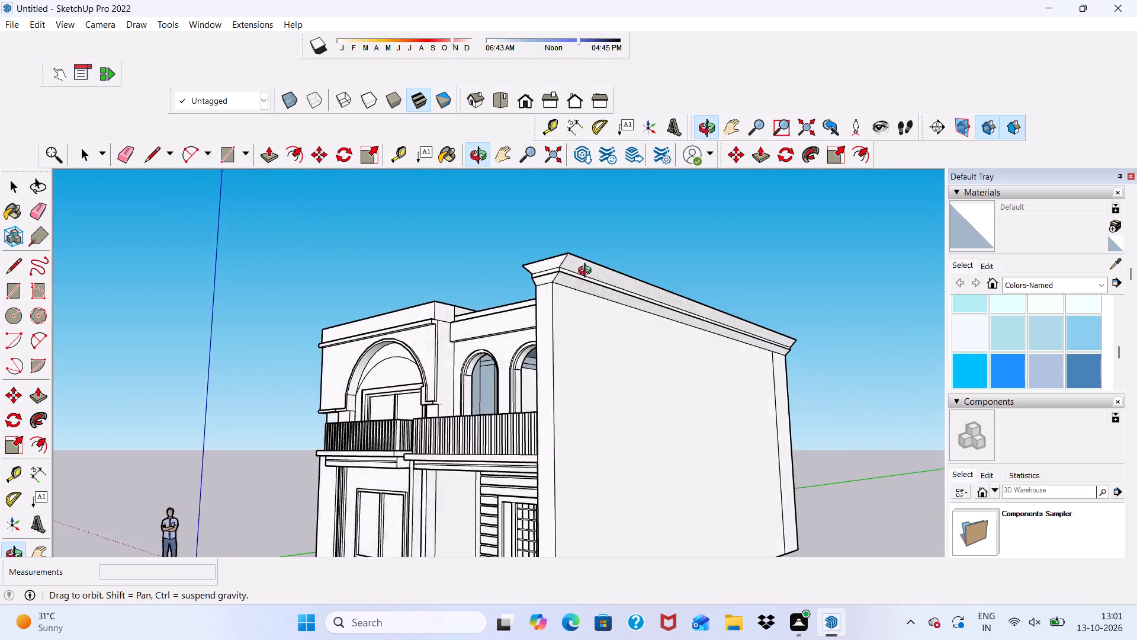
pyautogui.moveTo(587, 272); pyautogui.dragTo(644, 267, button='middle')
pyautogui.scroll(14, 655, 265)
pyautogui.scroll(8, 656, 265)
pyautogui.scroll(-7, 616, 251)
pyautogui.moveTo(416, 290); pyautogui.dragTo(618, 270, button='middle')
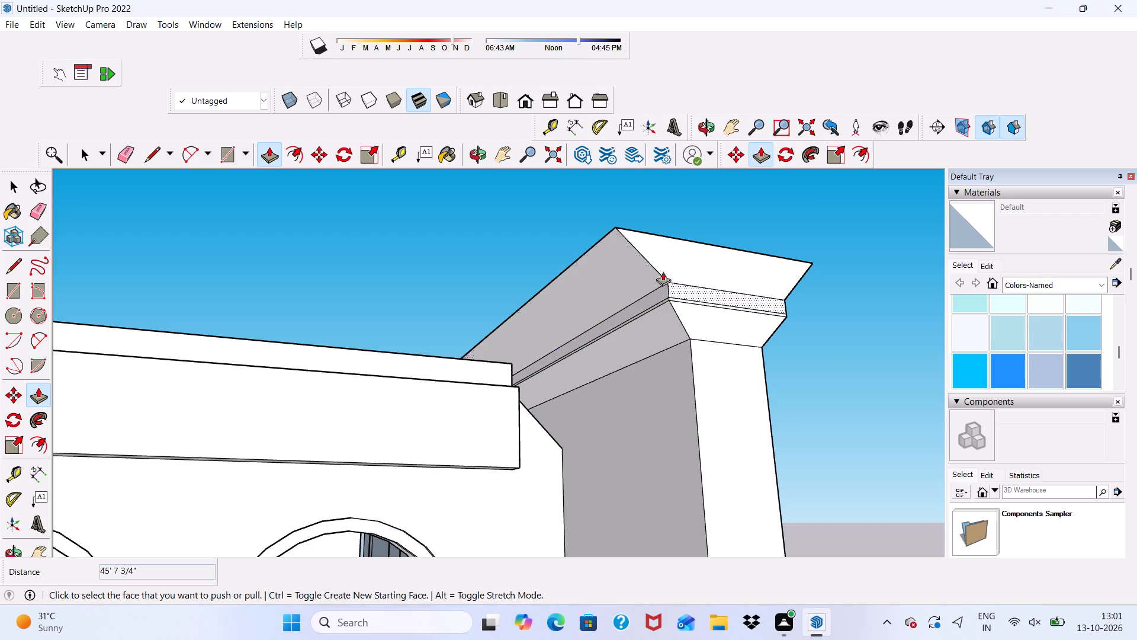
pyautogui.scroll(-4, 598, 270)
pyautogui.moveTo(738, 268); pyautogui.dragTo(627, 277, button='middle')
pyautogui.scroll(-7, 640, 279)
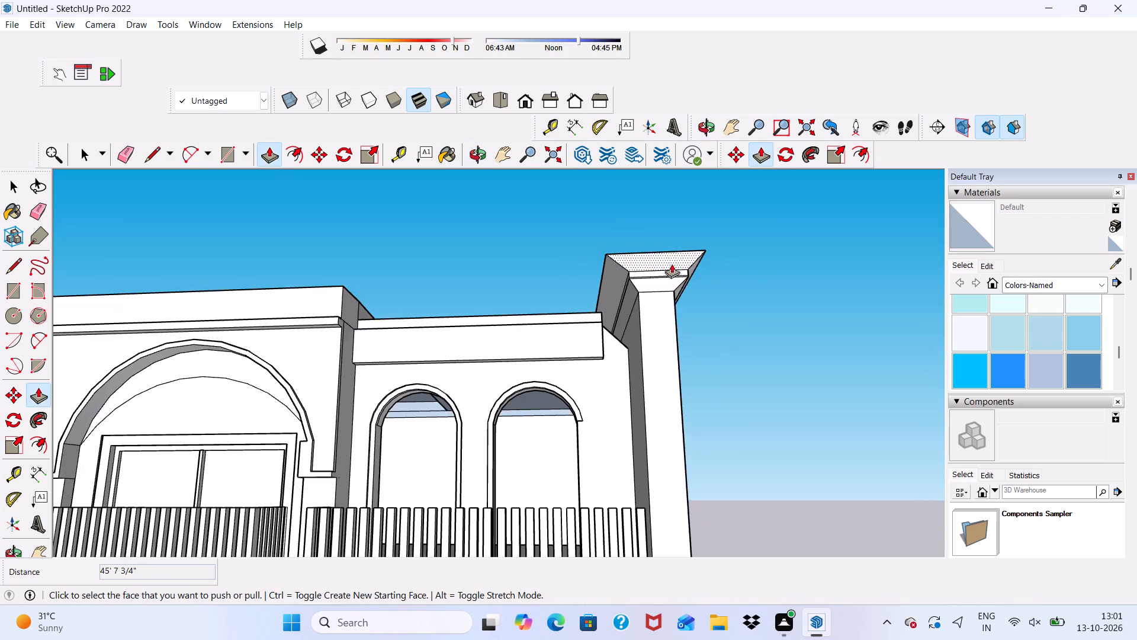
pyautogui.moveTo(671, 271); pyautogui.dragTo(621, 308, button='middle')
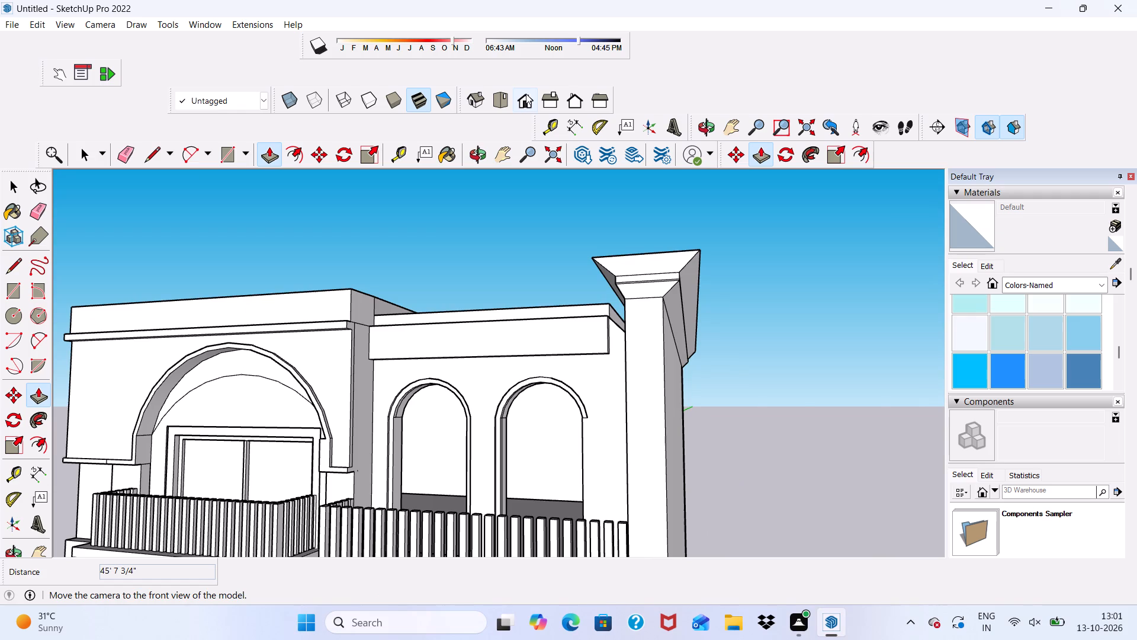
pyautogui.click(526, 94)
pyautogui.scroll(-1, 823, 265)
pyautogui.scroll(-6, 746, 201)
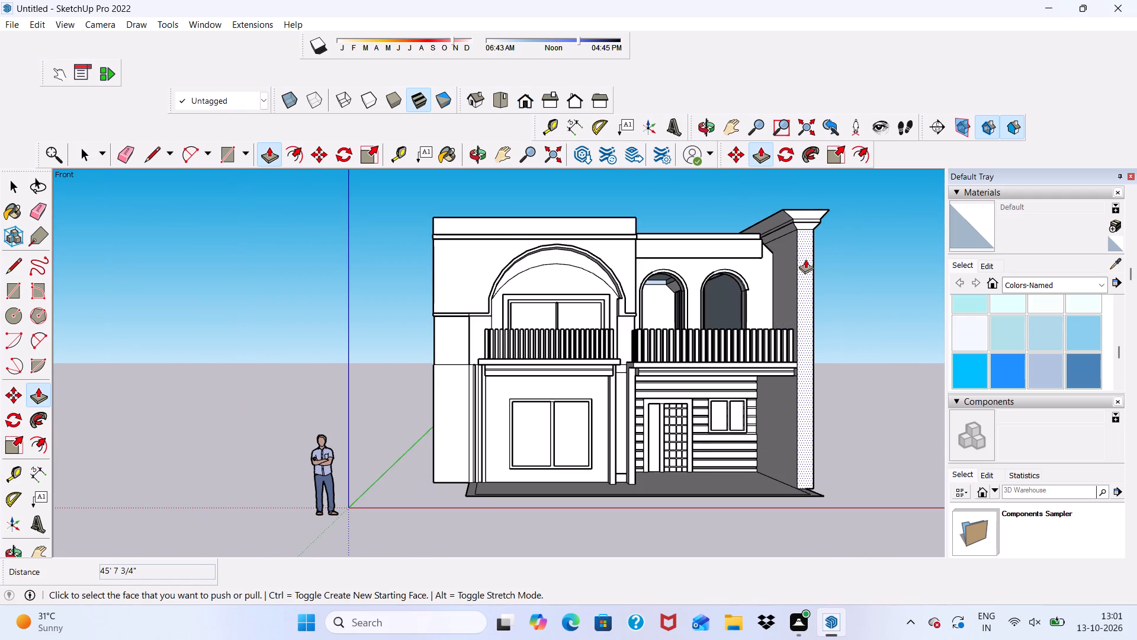
pyautogui.scroll(5, 805, 259)
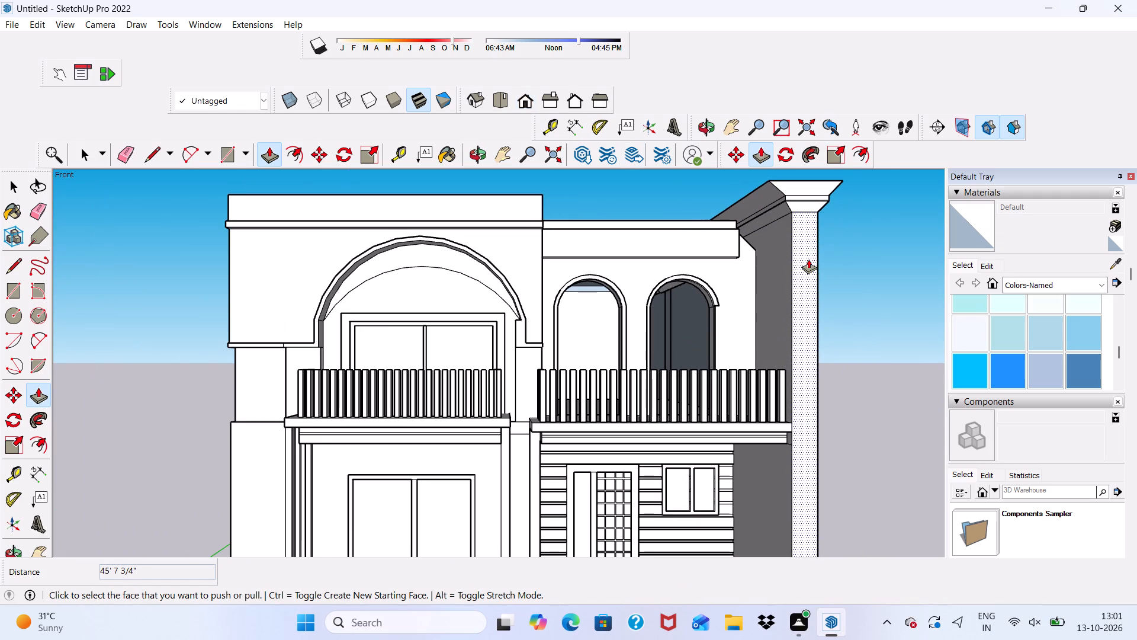
# Examine the front facade's balcony railings, arched openings and the roof edges of the projecting arched block.
pyautogui.press('space')
pyautogui.scroll(-10, 777, 231)
pyautogui.scroll(5, 699, 420)
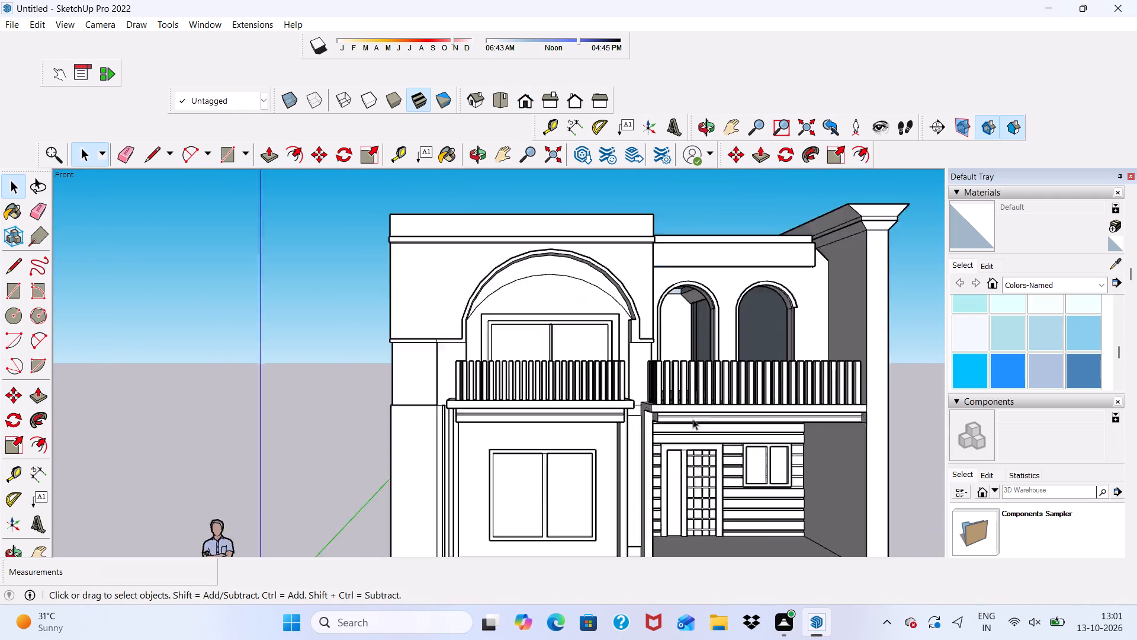
pyautogui.scroll(3, 693, 419)
pyautogui.scroll(5, 632, 292)
pyautogui.scroll(-7, 645, 284)
pyautogui.moveTo(692, 368); pyautogui.dragTo(499, 471, button='middle')
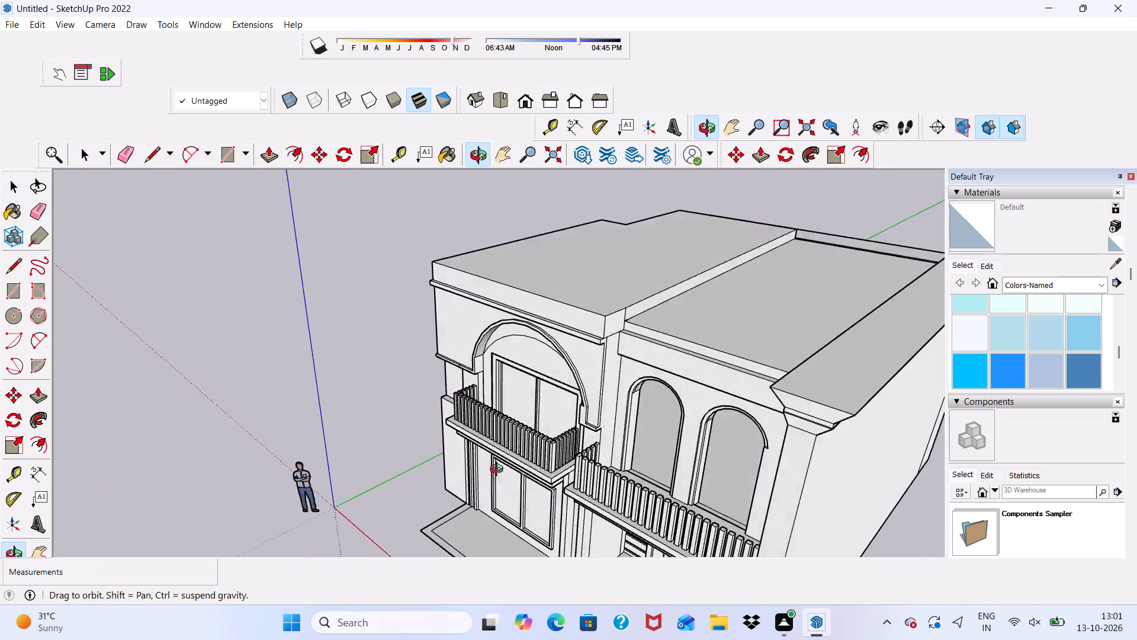
pyautogui.moveTo(499, 471); pyautogui.dragTo(765, 424, button='middle')
pyautogui.scroll(6, 770, 422)
pyautogui.scroll(6, 635, 357)
pyautogui.scroll(4, 502, 408)
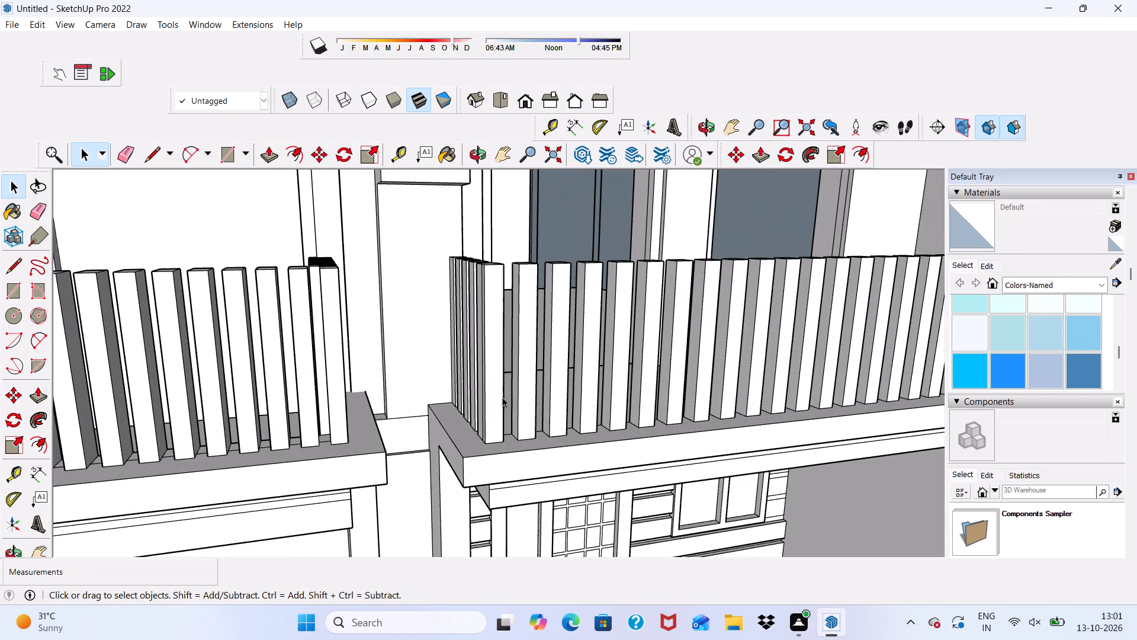
pyautogui.scroll(-12, 503, 395)
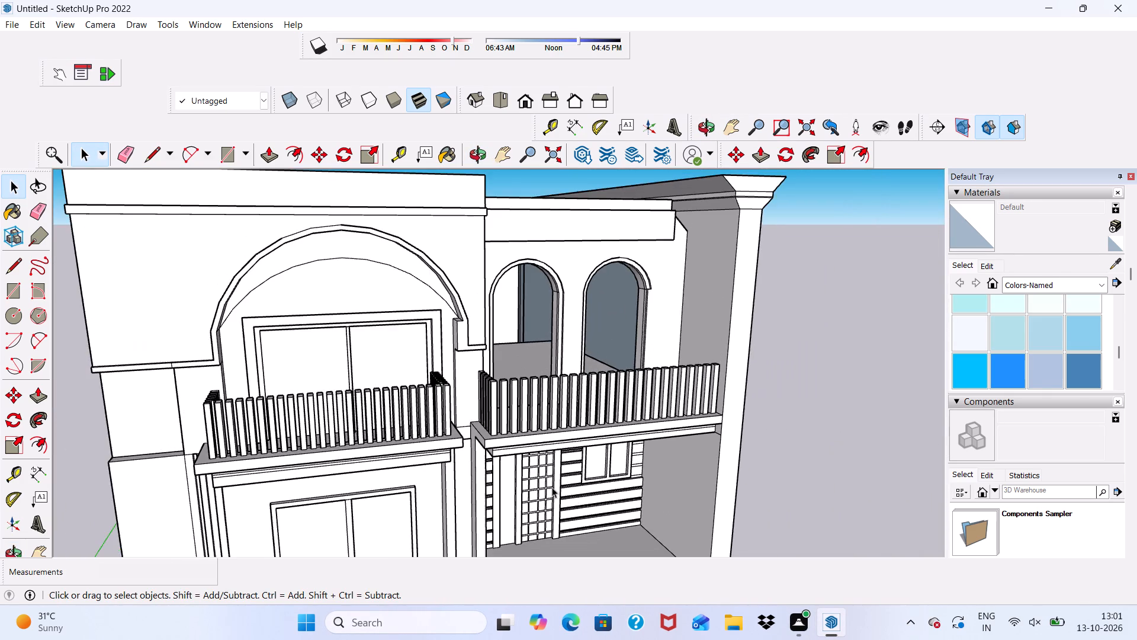
pyautogui.moveTo(571, 496); pyautogui.dragTo(566, 464, button='middle')
pyautogui.scroll(1, 595, 424)
pyautogui.scroll(-5, 630, 528)
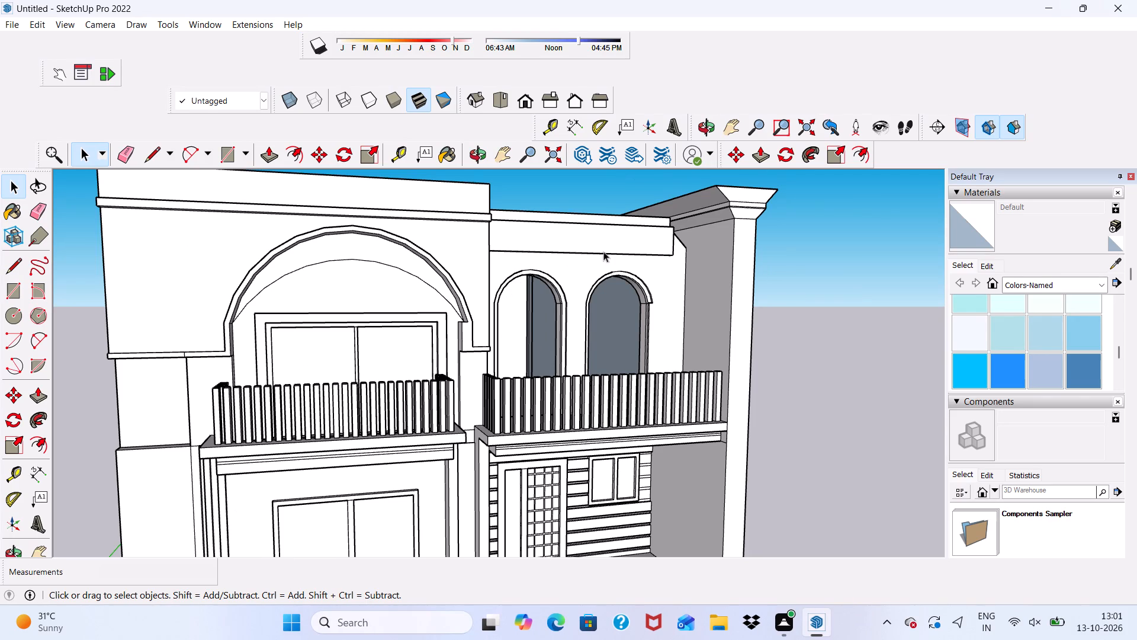
pyautogui.scroll(1, 589, 248)
pyautogui.scroll(-5, 589, 356)
pyautogui.scroll(6, 506, 319)
pyautogui.scroll(-6, 496, 310)
pyautogui.moveTo(496, 315); pyautogui.dragTo(470, 385, button='middle')
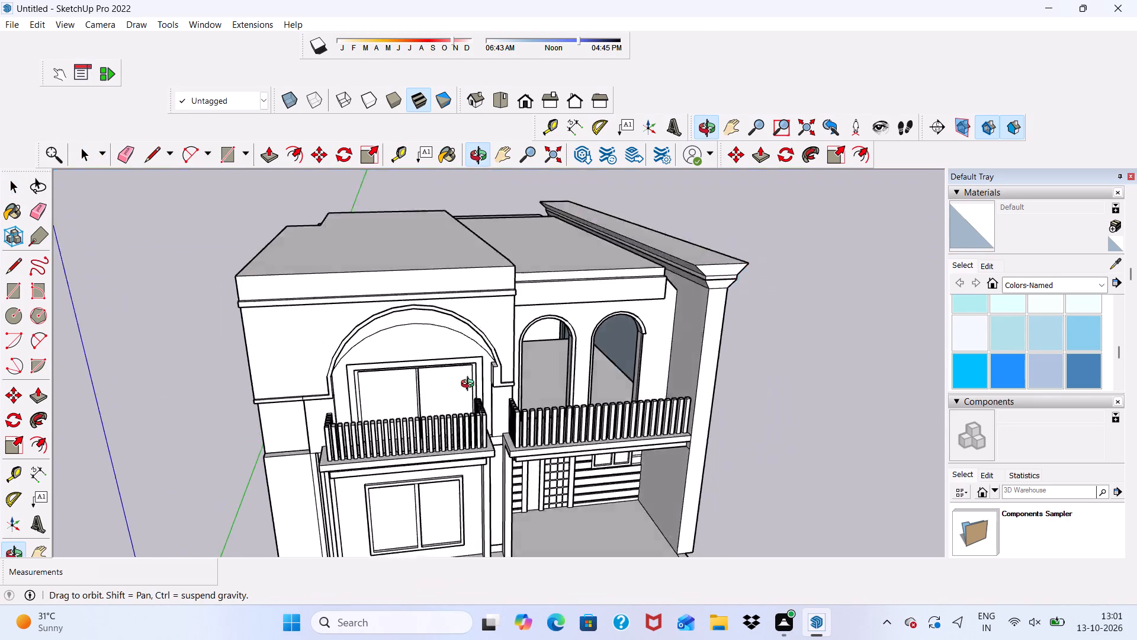
pyautogui.moveTo(470, 385); pyautogui.dragTo(431, 425, button='middle')
pyautogui.scroll(6, 313, 234)
pyautogui.scroll(-1, 314, 280)
pyautogui.moveTo(314, 284); pyautogui.dragTo(311, 225, button='middle')
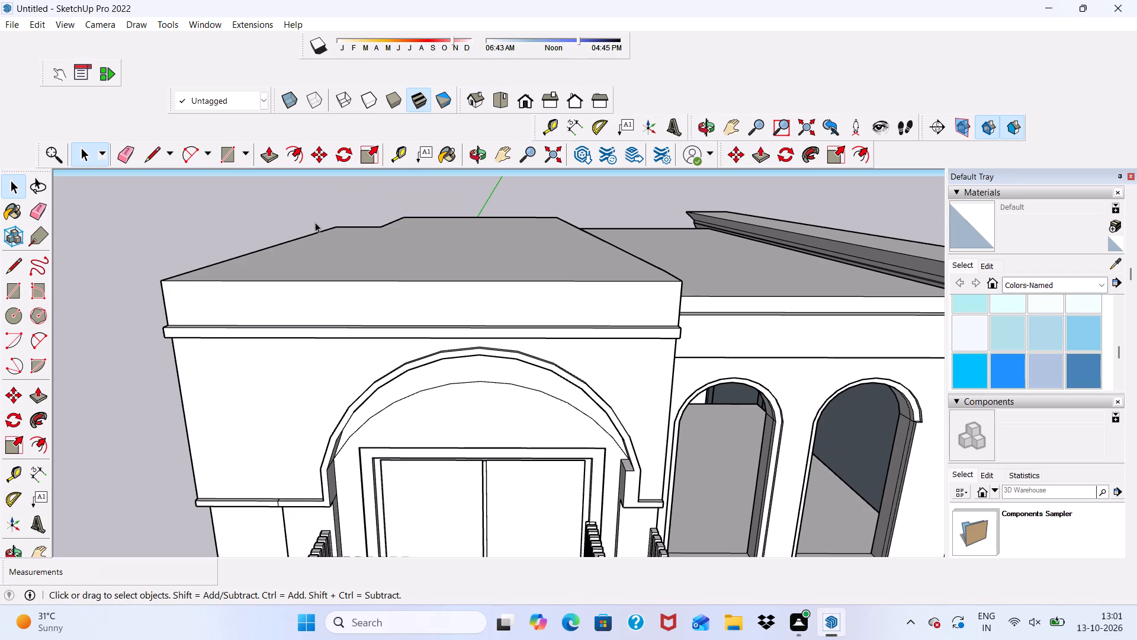
pyautogui.scroll(5, 321, 222)
pyautogui.scroll(-3, 321, 222)
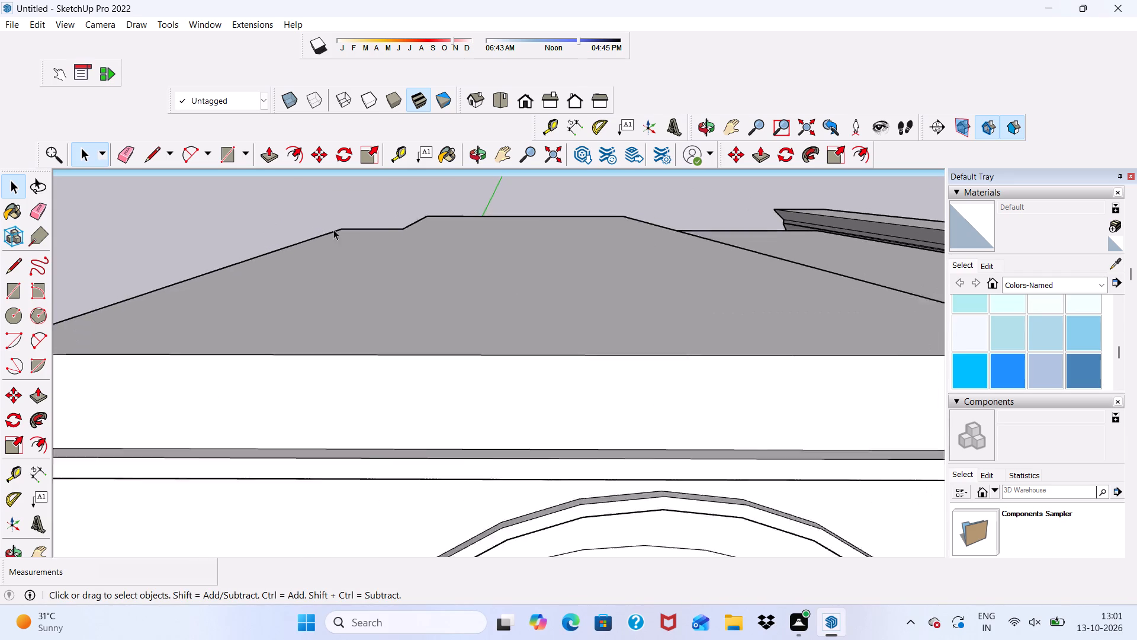
pyautogui.scroll(-2, 333, 229)
pyautogui.moveTo(359, 260); pyautogui.dragTo(315, 326, button='middle')
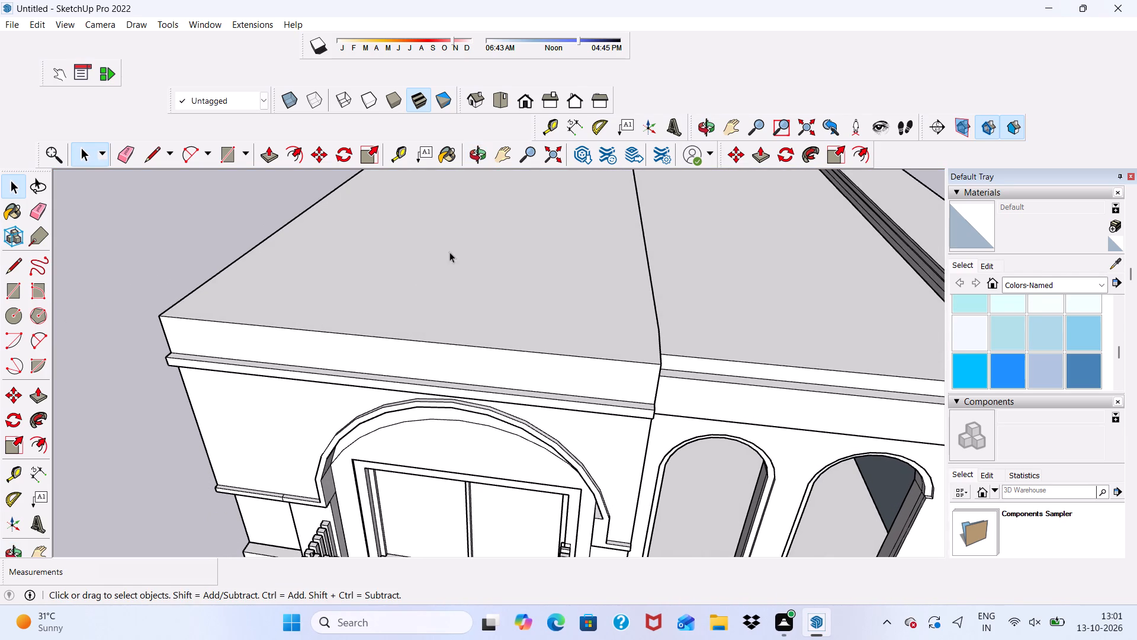
pyautogui.scroll(-3, 519, 412)
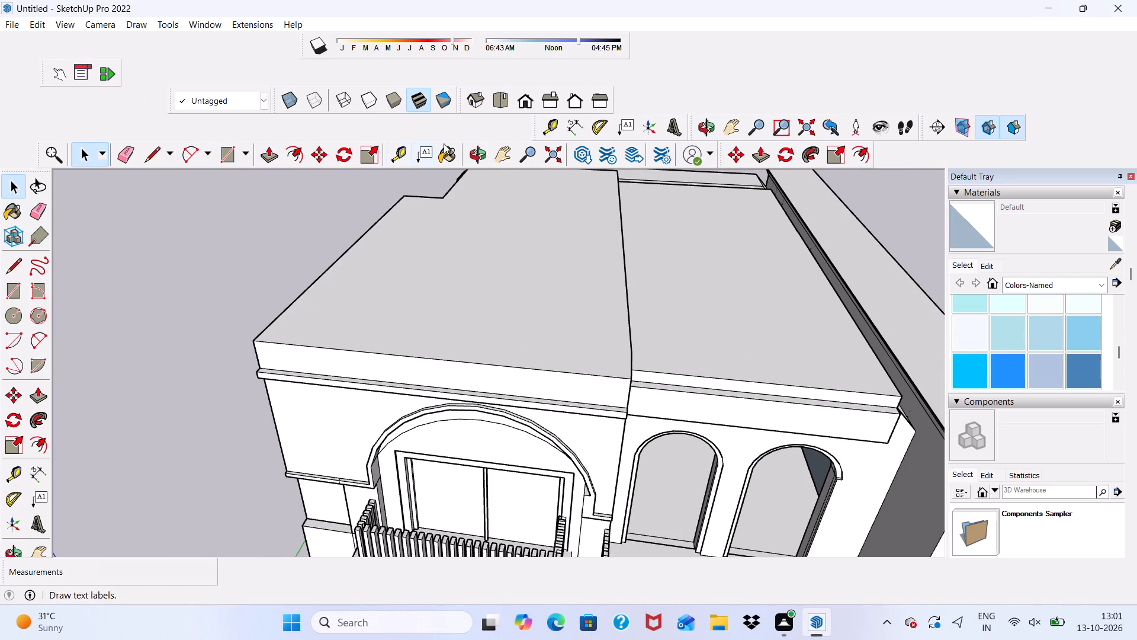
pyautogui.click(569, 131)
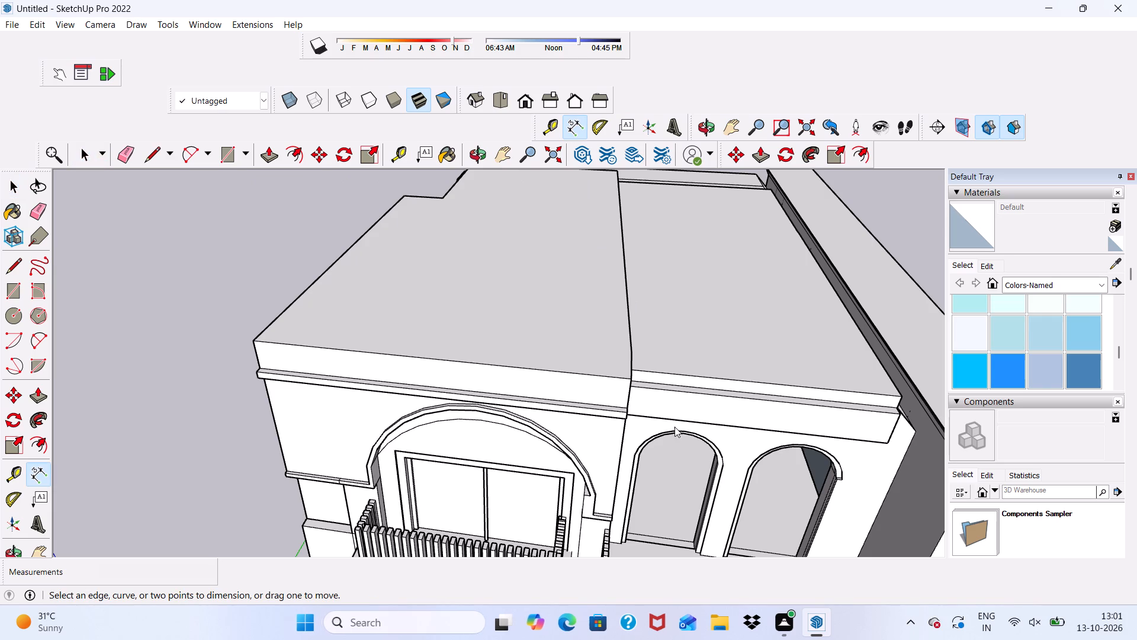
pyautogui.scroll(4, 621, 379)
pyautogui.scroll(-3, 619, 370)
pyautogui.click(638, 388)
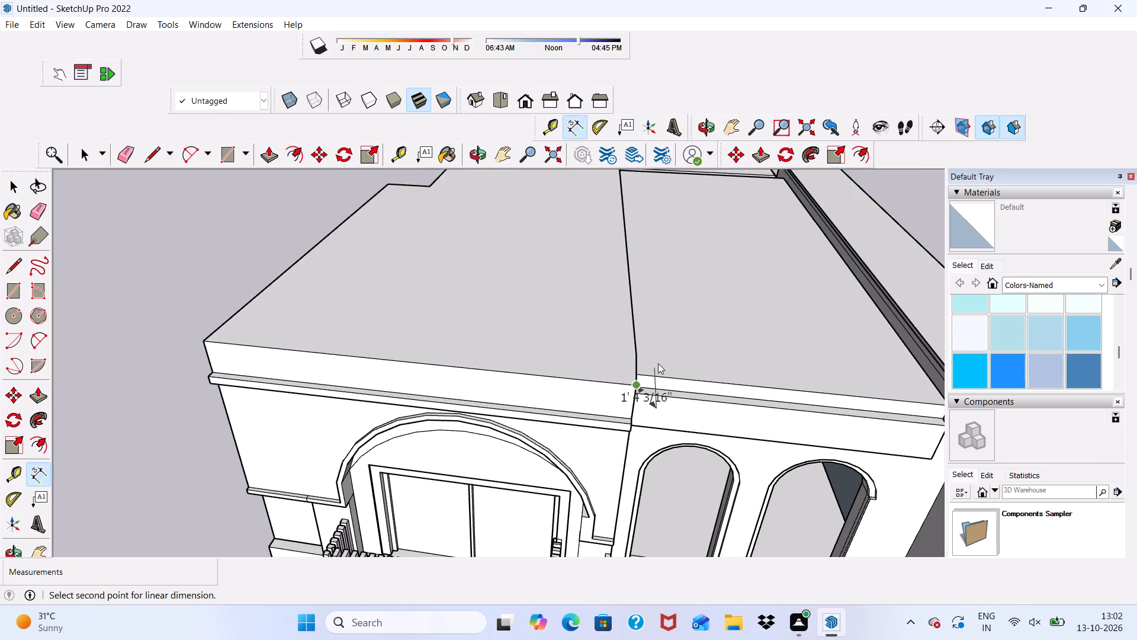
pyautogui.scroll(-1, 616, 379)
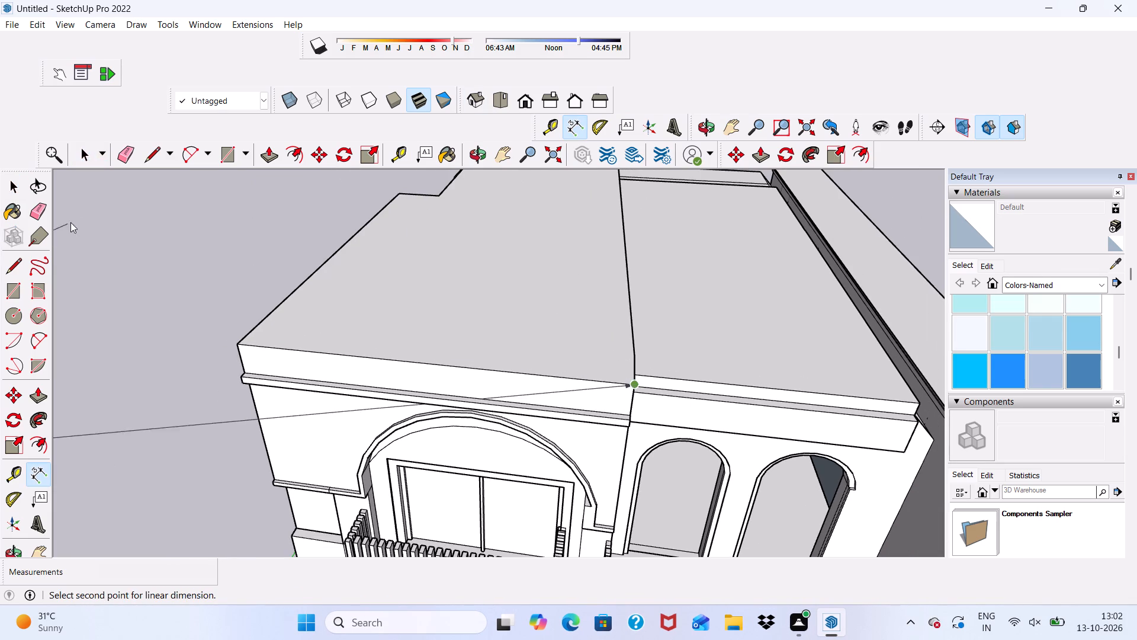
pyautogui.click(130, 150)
# Draw a closed flared outline on the arched block's roof edge at its inner front corner, with one sloping side about 1' 8 1/2" long.
pyautogui.click(150, 149)
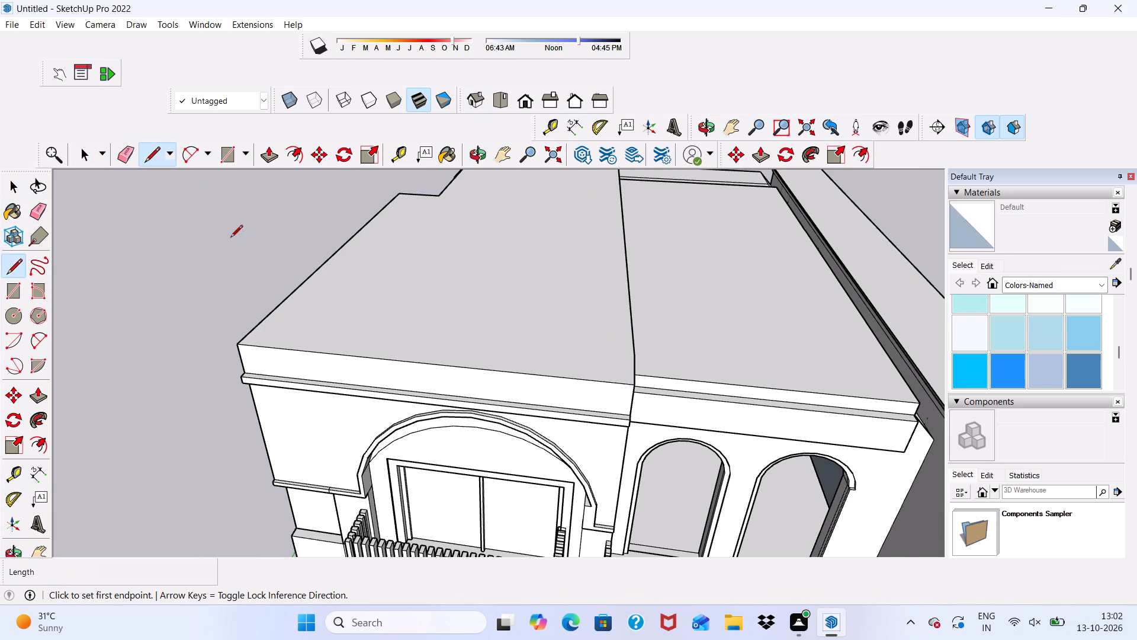
pyautogui.scroll(6, 631, 408)
pyautogui.scroll(-2, 607, 407)
pyautogui.moveTo(611, 399); pyautogui.dragTo(688, 287, button='middle')
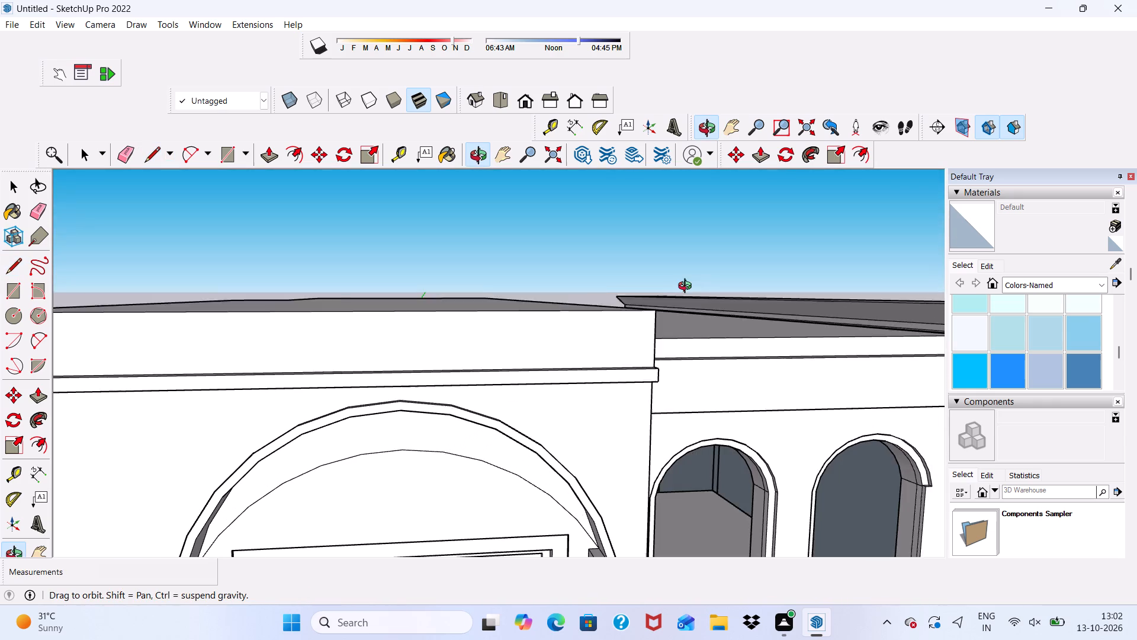
pyautogui.moveTo(688, 287); pyautogui.dragTo(693, 285, button='middle')
pyautogui.click(656, 308)
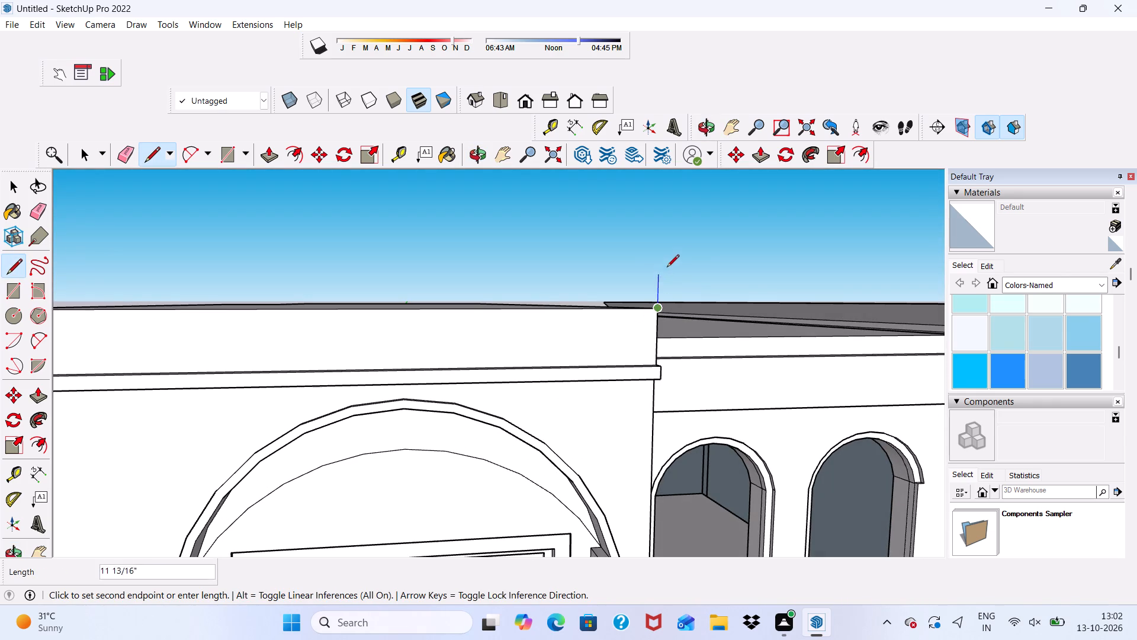
pyautogui.click(700, 265)
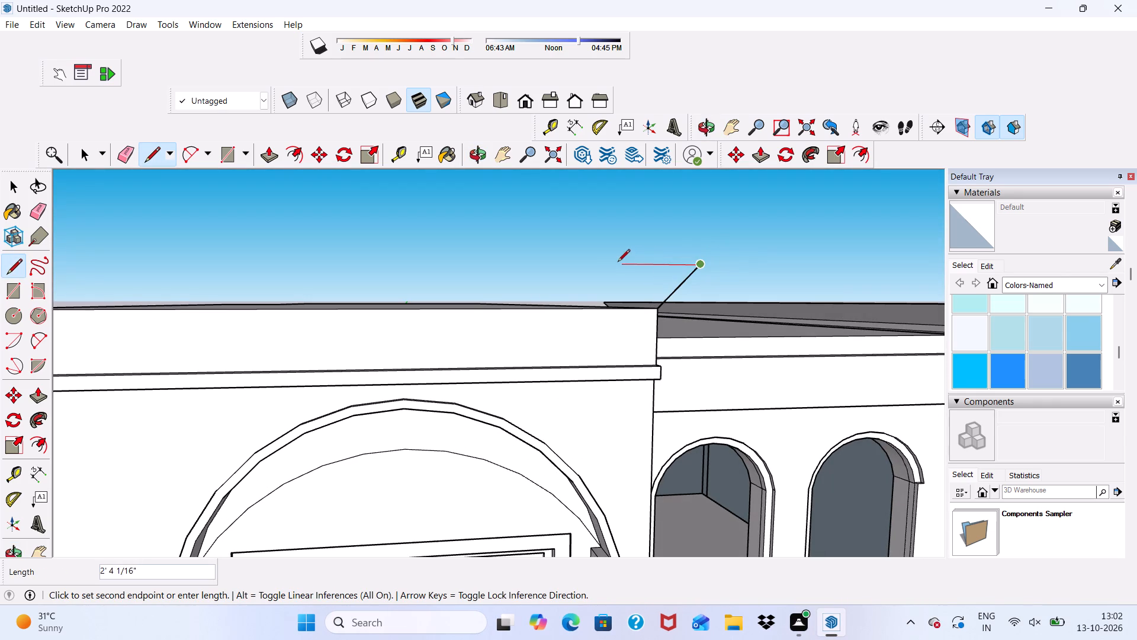
pyautogui.click(602, 267)
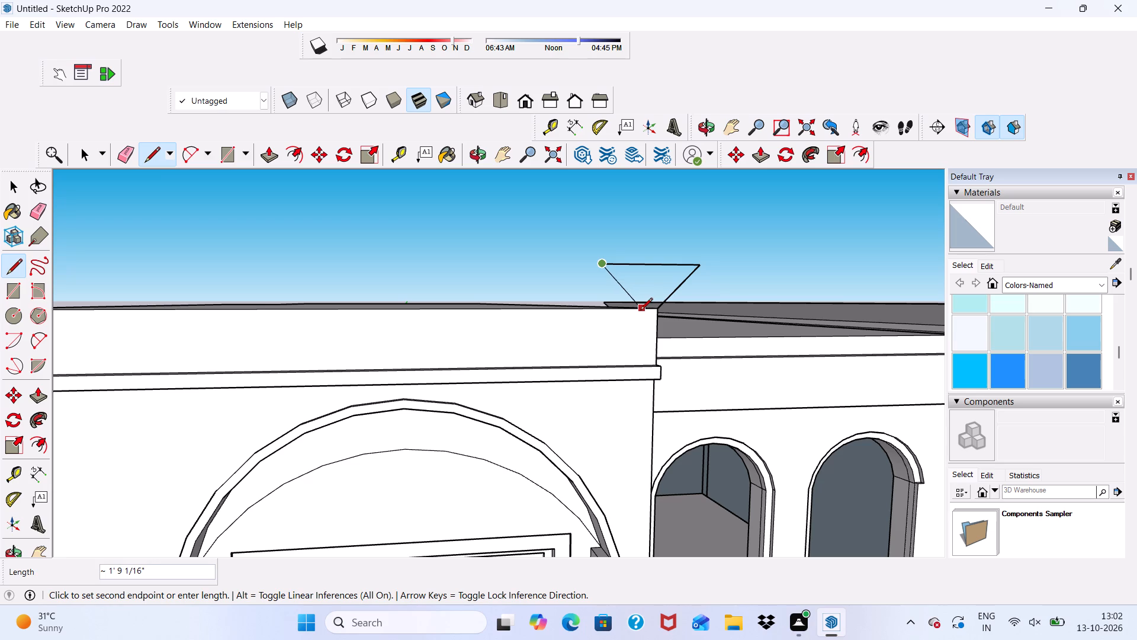
pyautogui.scroll(7, 635, 310)
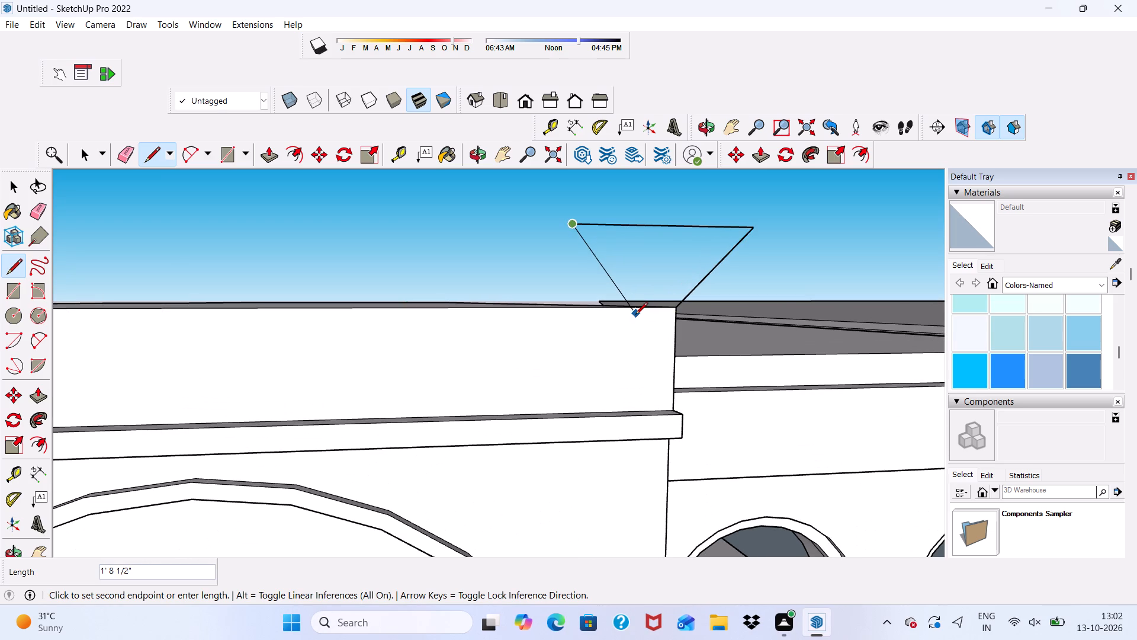
pyautogui.click(634, 311)
pyautogui.scroll(-6, 645, 309)
pyautogui.moveTo(718, 316); pyautogui.dragTo(631, 372, button='middle')
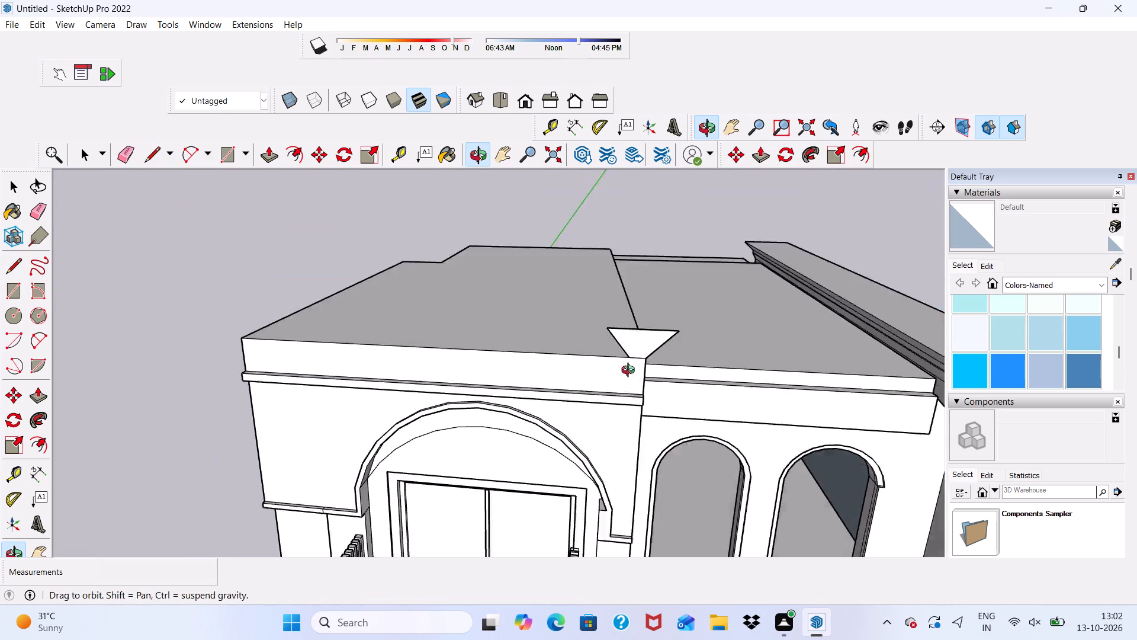
# Undo the flared outline drawn on the arched block's roof edge at its inner front corner.
pyautogui.moveTo(631, 372); pyautogui.dragTo(396, 413, button='middle')
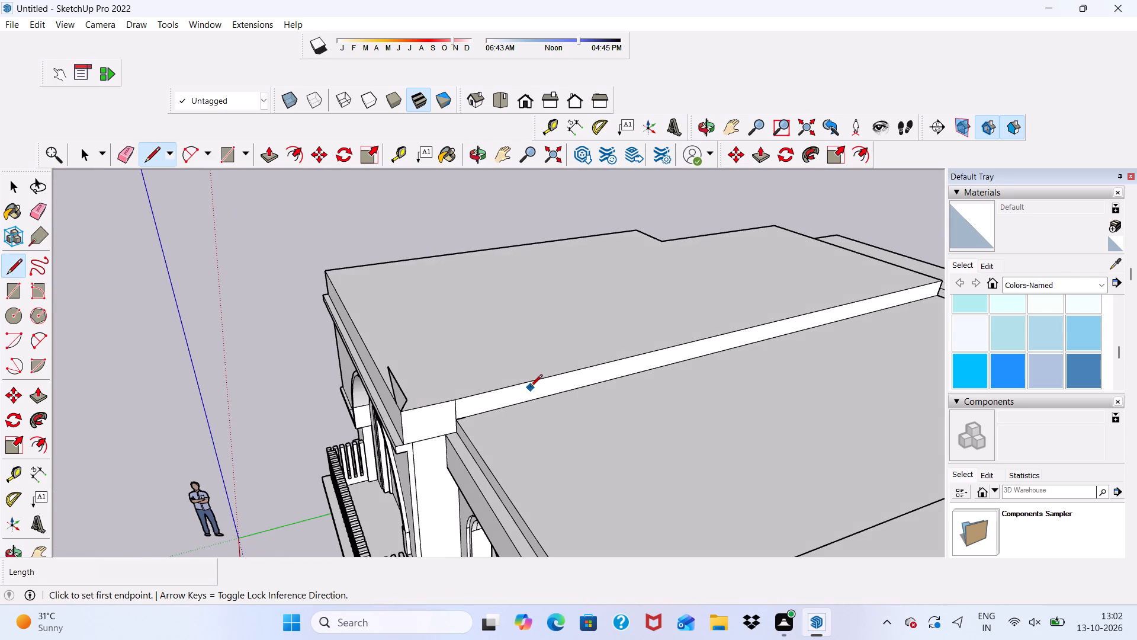
pyautogui.hotkey('ctrl', 'z')
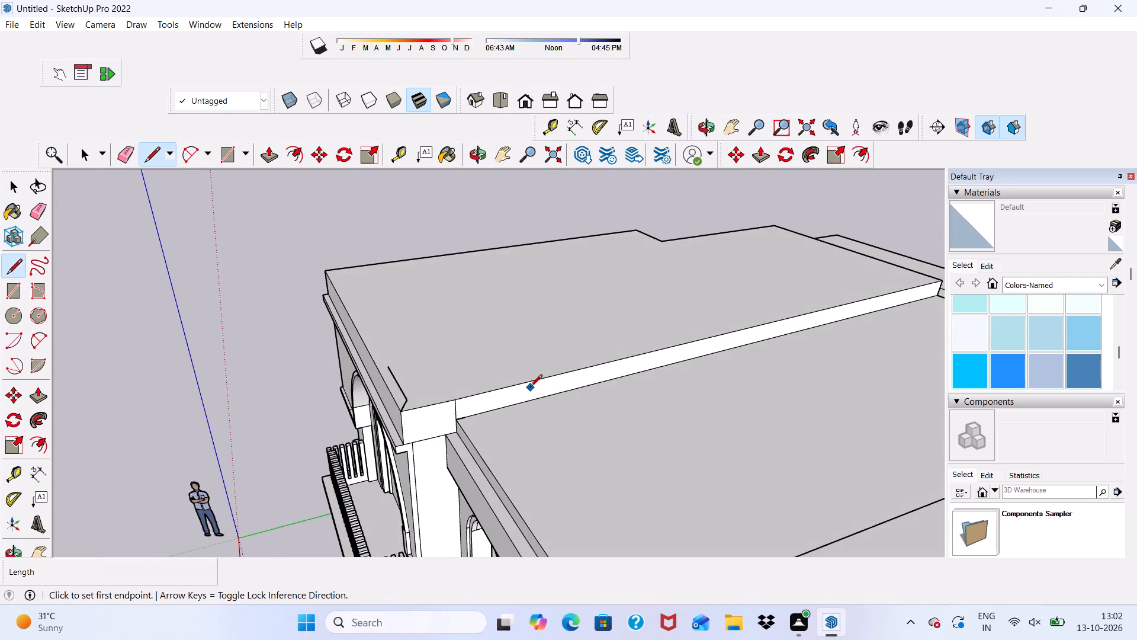
pyautogui.hotkey('ctrl', 'z')
pyautogui.hotkey('ctrl', 'z')
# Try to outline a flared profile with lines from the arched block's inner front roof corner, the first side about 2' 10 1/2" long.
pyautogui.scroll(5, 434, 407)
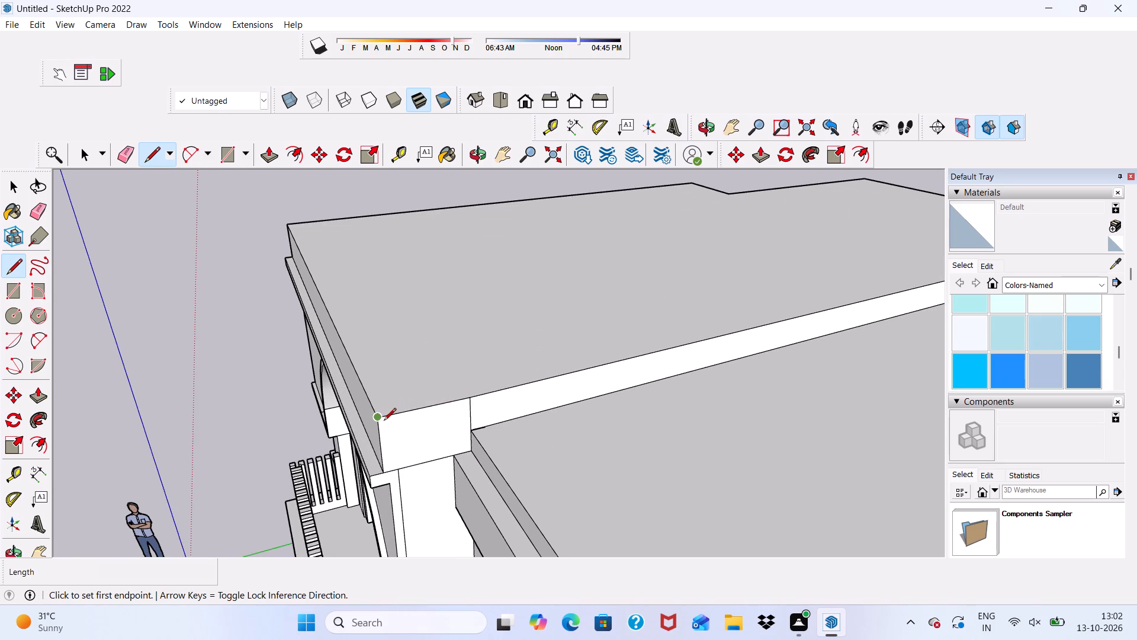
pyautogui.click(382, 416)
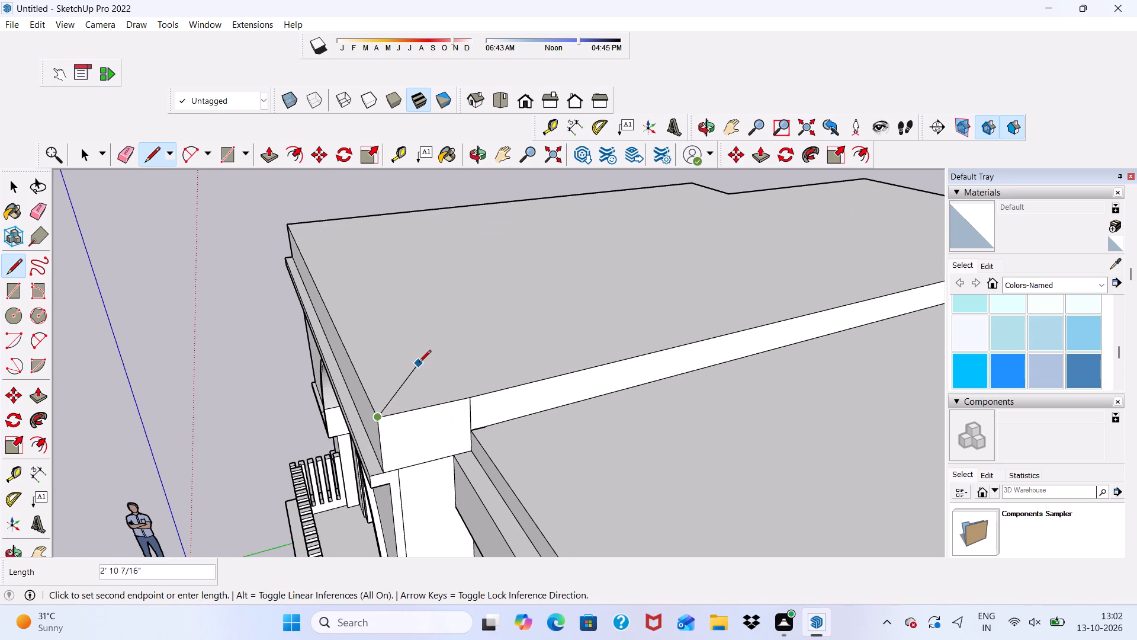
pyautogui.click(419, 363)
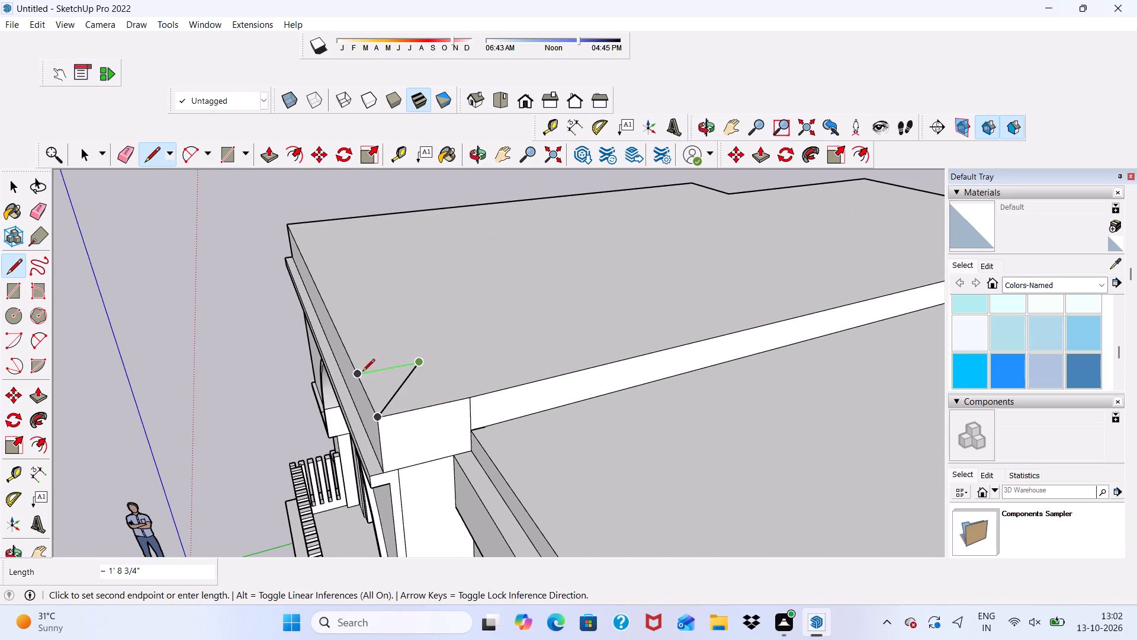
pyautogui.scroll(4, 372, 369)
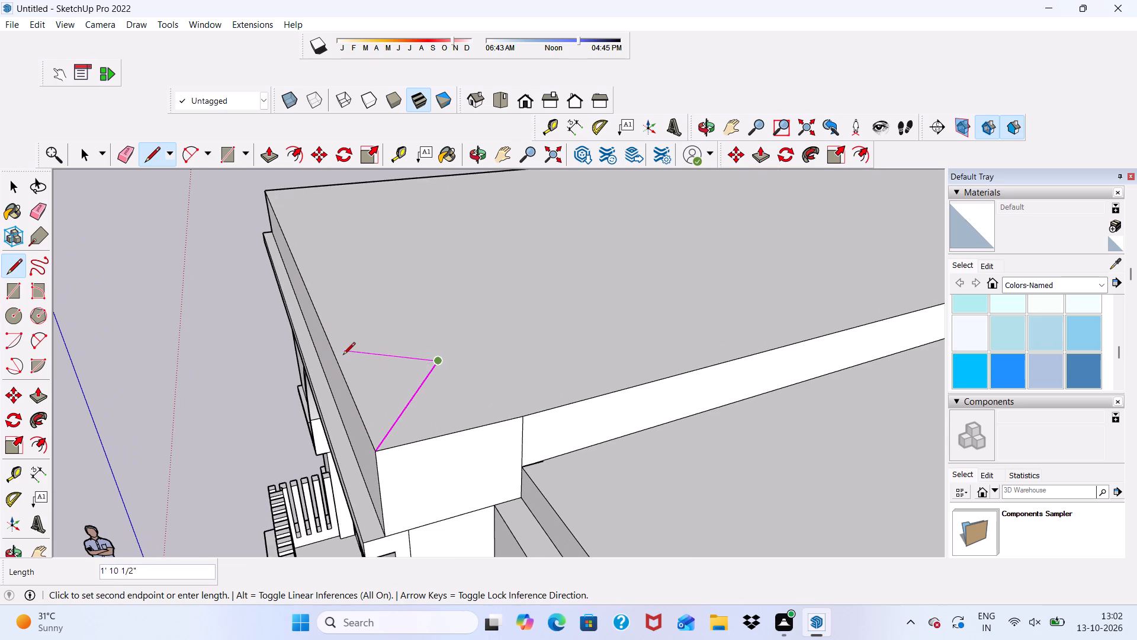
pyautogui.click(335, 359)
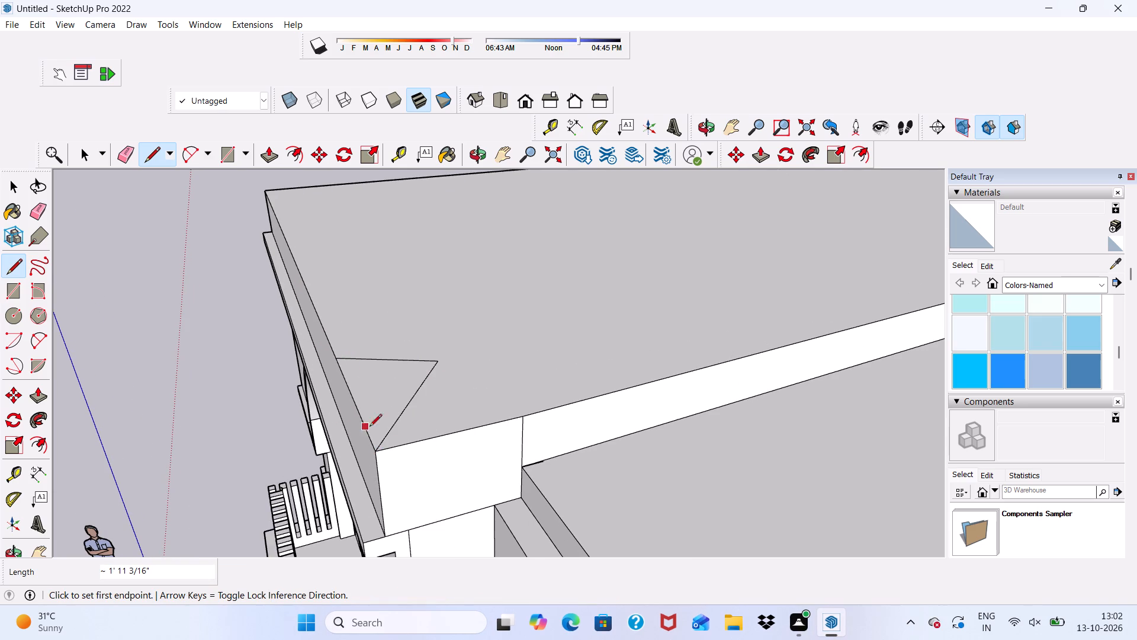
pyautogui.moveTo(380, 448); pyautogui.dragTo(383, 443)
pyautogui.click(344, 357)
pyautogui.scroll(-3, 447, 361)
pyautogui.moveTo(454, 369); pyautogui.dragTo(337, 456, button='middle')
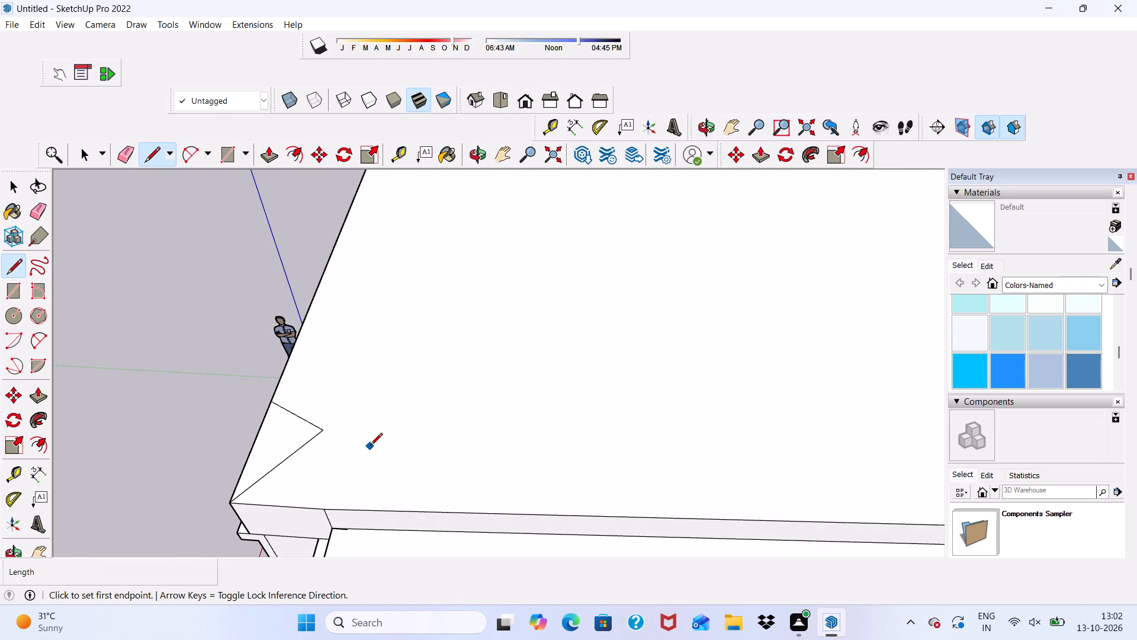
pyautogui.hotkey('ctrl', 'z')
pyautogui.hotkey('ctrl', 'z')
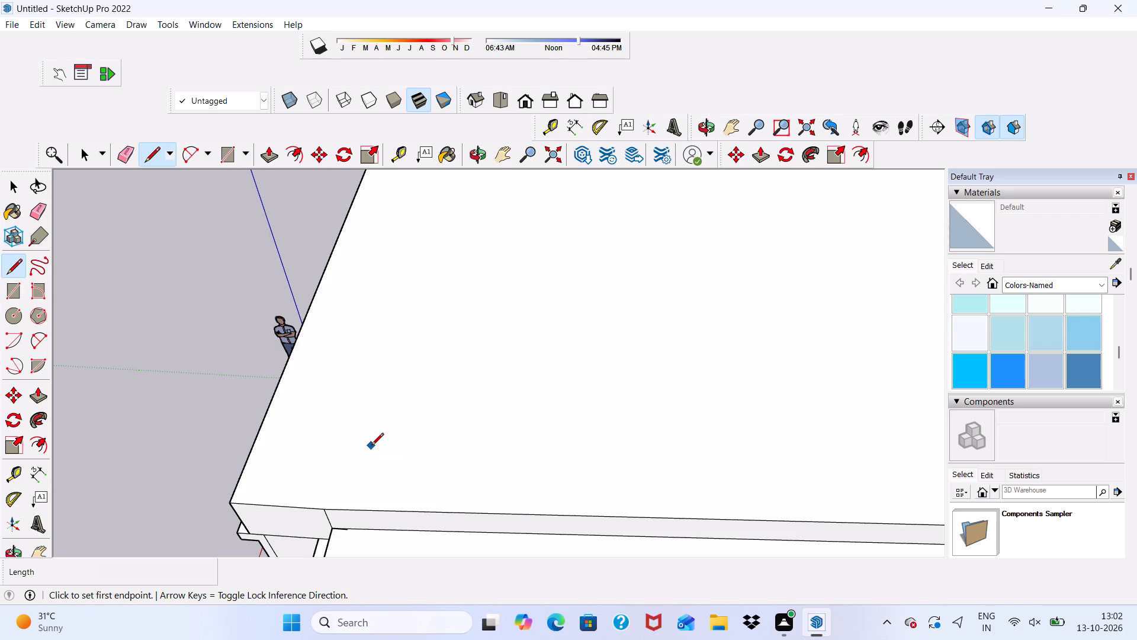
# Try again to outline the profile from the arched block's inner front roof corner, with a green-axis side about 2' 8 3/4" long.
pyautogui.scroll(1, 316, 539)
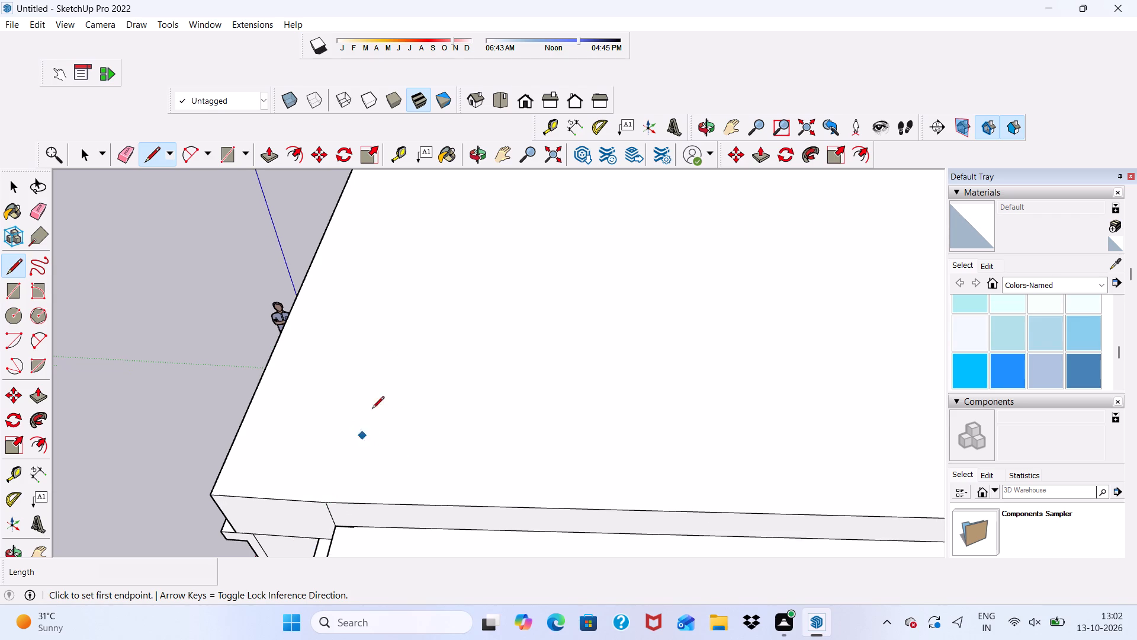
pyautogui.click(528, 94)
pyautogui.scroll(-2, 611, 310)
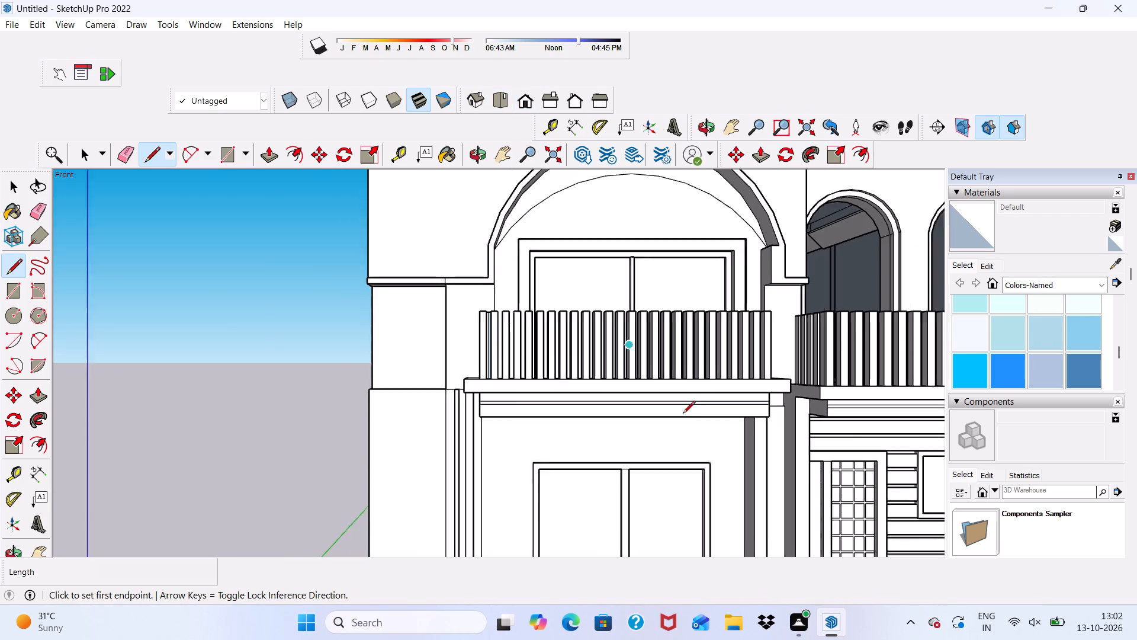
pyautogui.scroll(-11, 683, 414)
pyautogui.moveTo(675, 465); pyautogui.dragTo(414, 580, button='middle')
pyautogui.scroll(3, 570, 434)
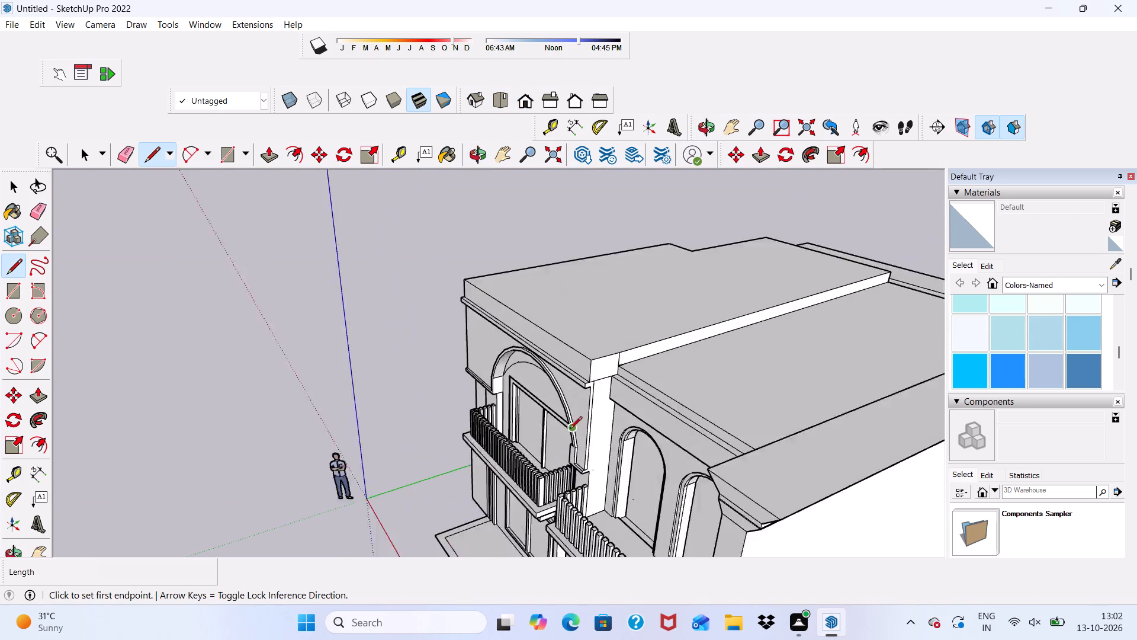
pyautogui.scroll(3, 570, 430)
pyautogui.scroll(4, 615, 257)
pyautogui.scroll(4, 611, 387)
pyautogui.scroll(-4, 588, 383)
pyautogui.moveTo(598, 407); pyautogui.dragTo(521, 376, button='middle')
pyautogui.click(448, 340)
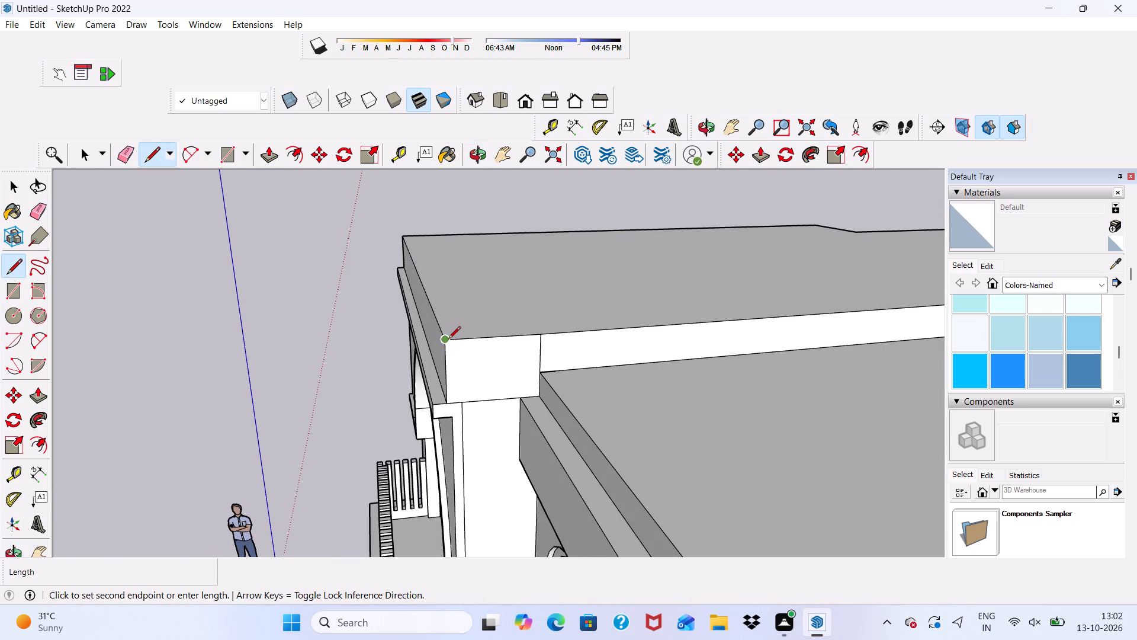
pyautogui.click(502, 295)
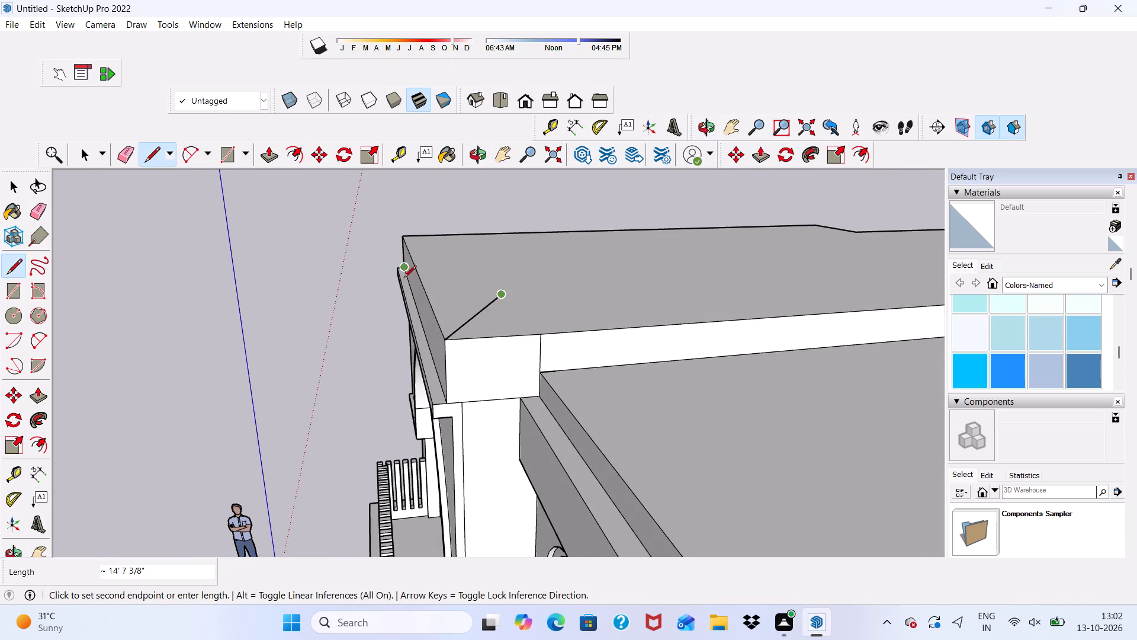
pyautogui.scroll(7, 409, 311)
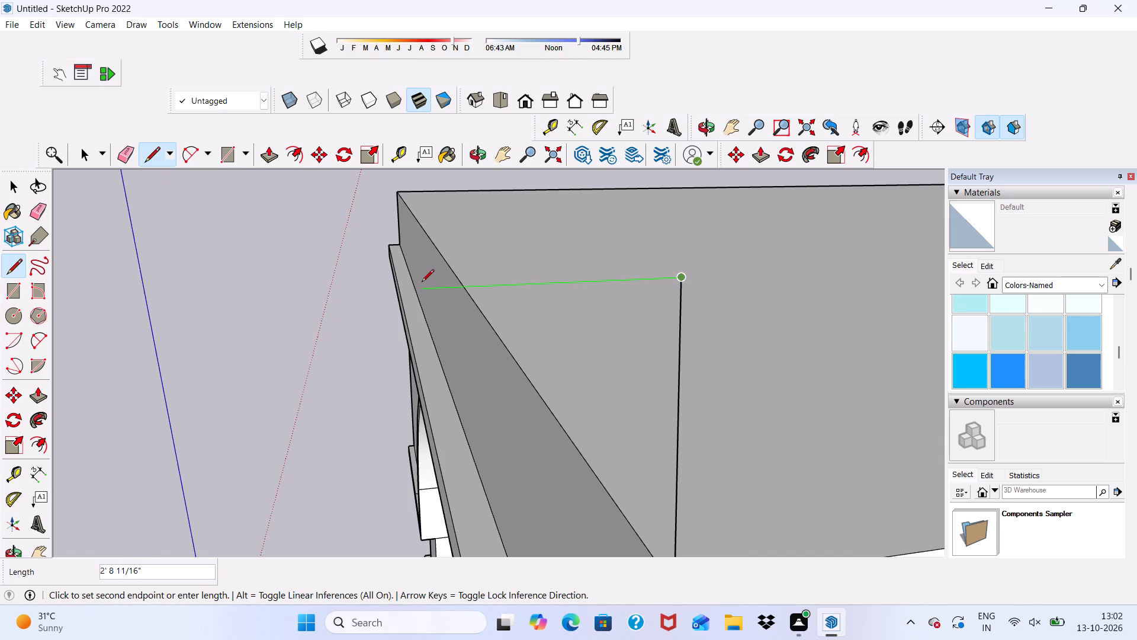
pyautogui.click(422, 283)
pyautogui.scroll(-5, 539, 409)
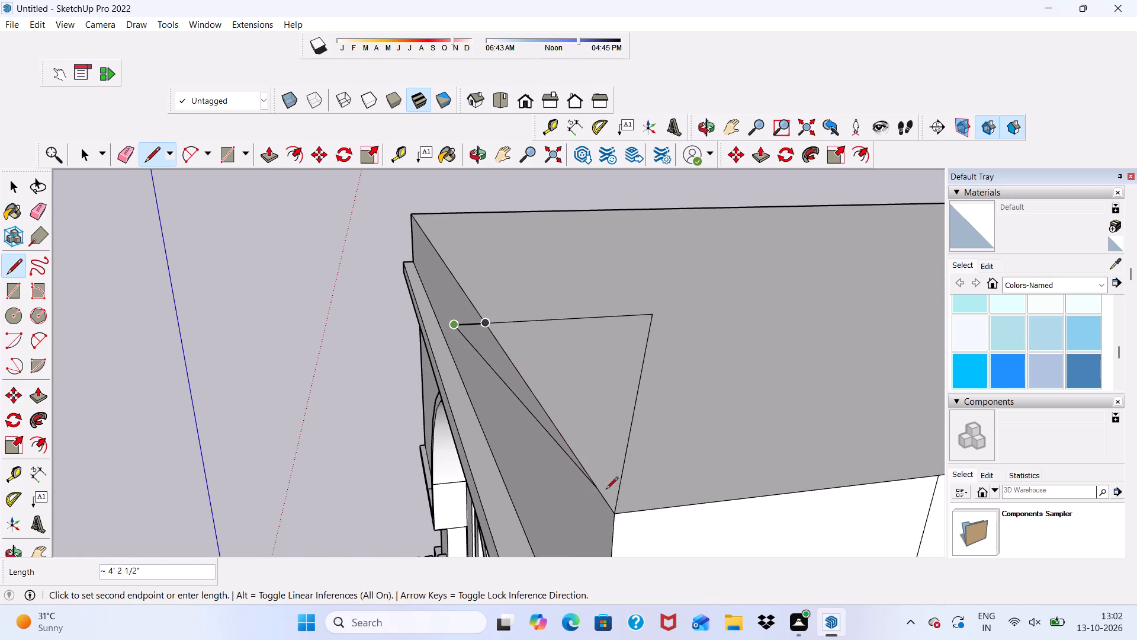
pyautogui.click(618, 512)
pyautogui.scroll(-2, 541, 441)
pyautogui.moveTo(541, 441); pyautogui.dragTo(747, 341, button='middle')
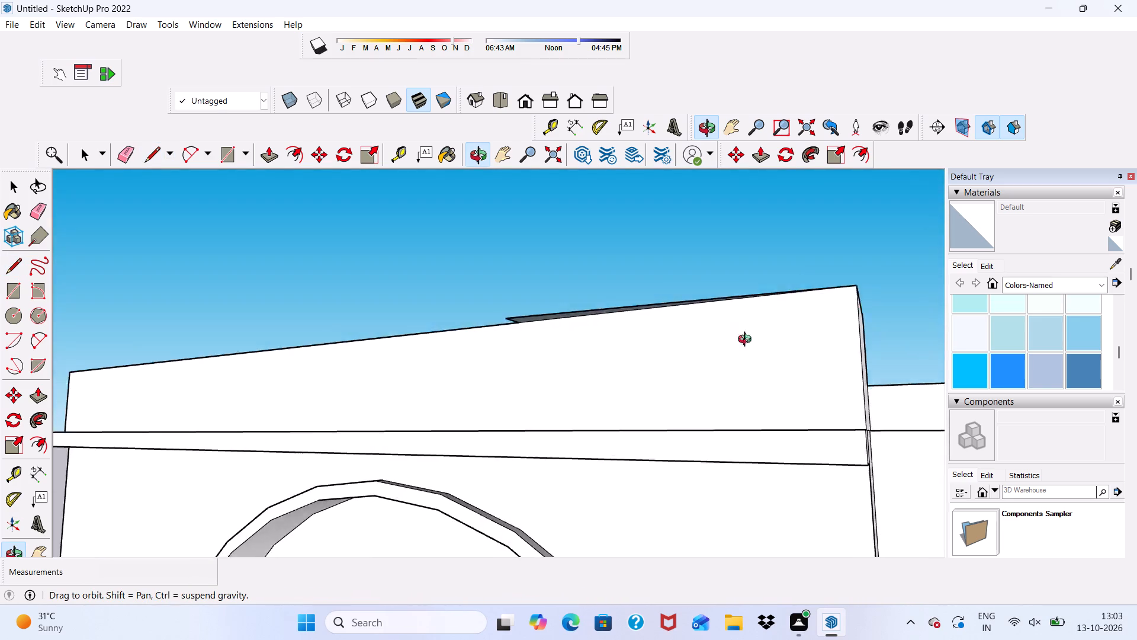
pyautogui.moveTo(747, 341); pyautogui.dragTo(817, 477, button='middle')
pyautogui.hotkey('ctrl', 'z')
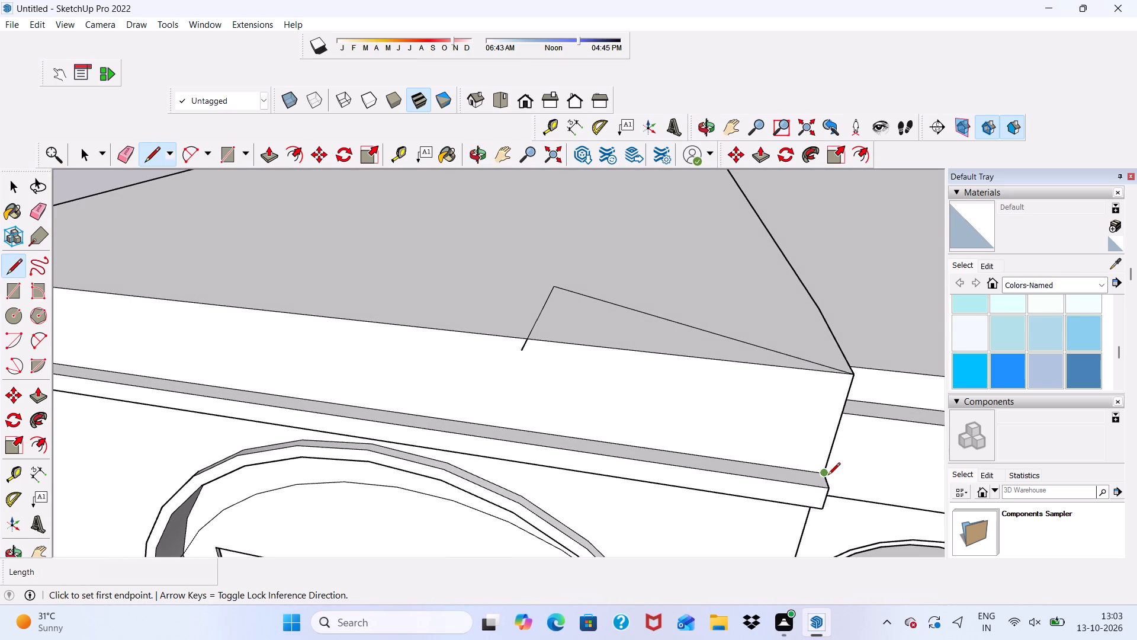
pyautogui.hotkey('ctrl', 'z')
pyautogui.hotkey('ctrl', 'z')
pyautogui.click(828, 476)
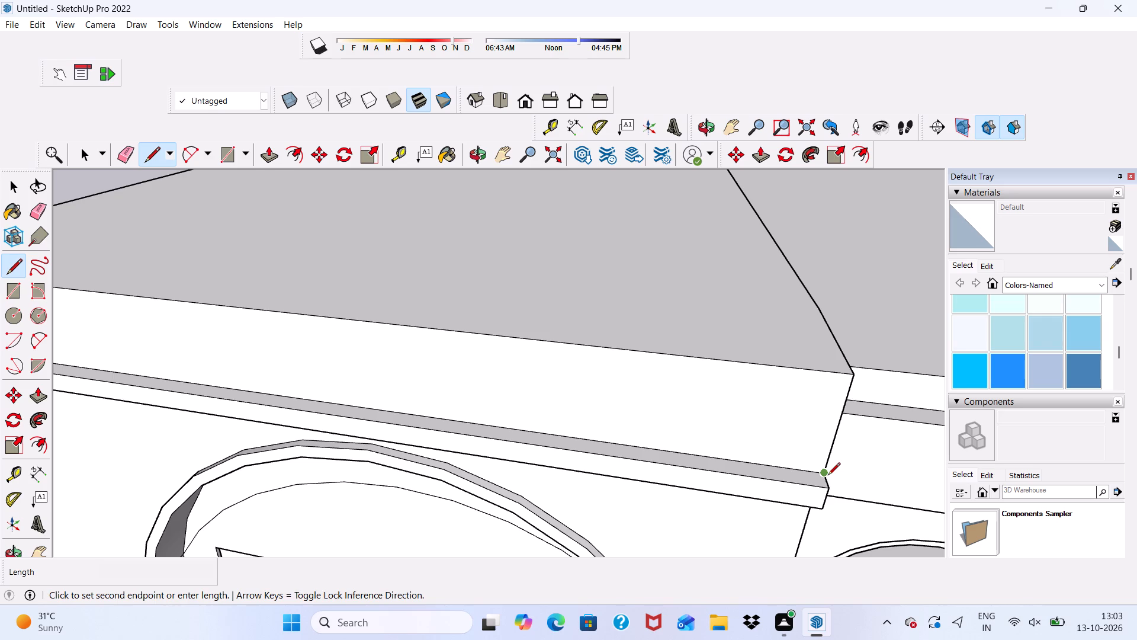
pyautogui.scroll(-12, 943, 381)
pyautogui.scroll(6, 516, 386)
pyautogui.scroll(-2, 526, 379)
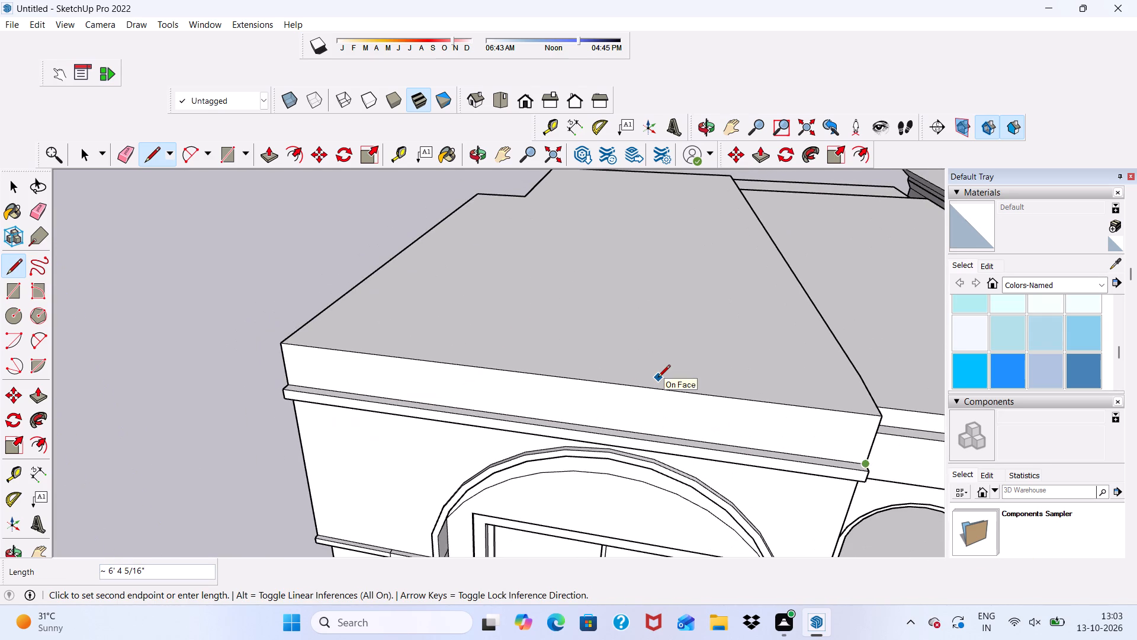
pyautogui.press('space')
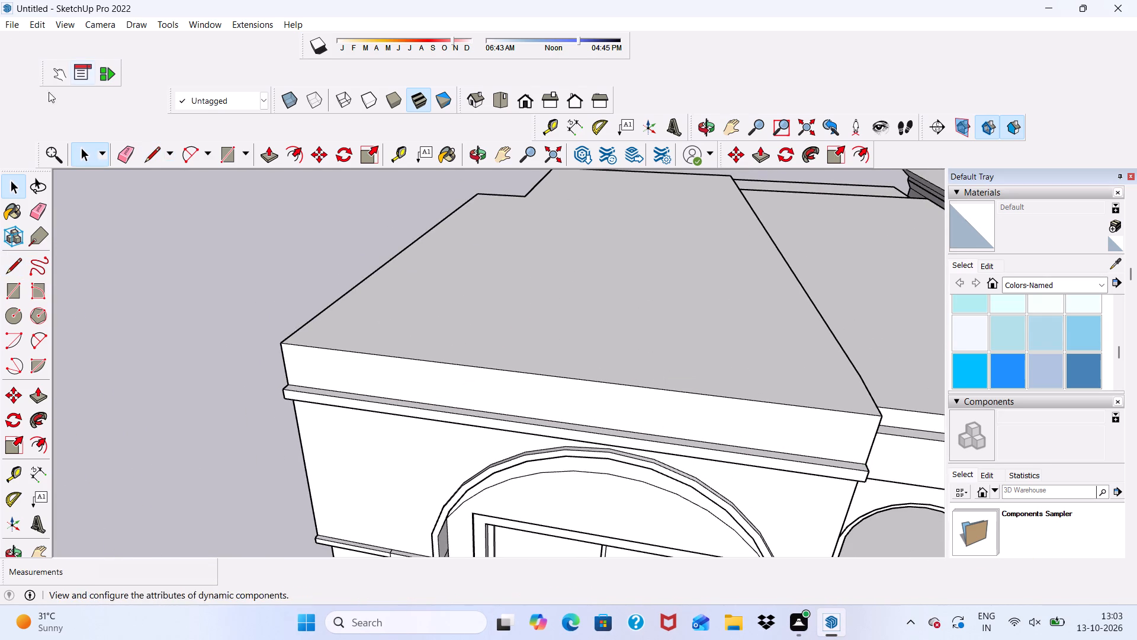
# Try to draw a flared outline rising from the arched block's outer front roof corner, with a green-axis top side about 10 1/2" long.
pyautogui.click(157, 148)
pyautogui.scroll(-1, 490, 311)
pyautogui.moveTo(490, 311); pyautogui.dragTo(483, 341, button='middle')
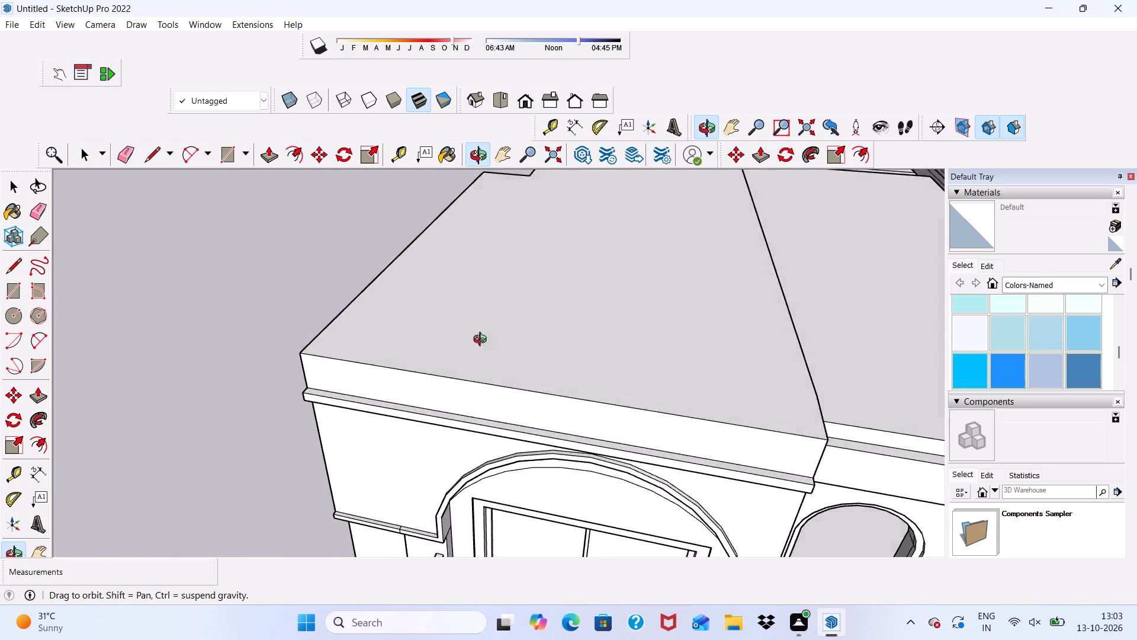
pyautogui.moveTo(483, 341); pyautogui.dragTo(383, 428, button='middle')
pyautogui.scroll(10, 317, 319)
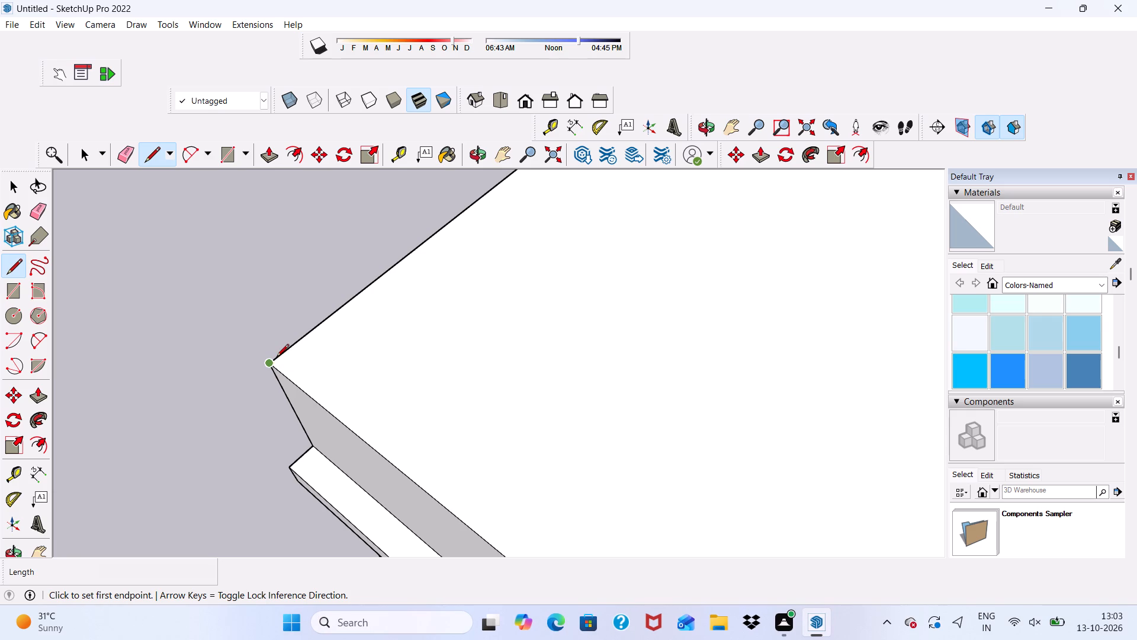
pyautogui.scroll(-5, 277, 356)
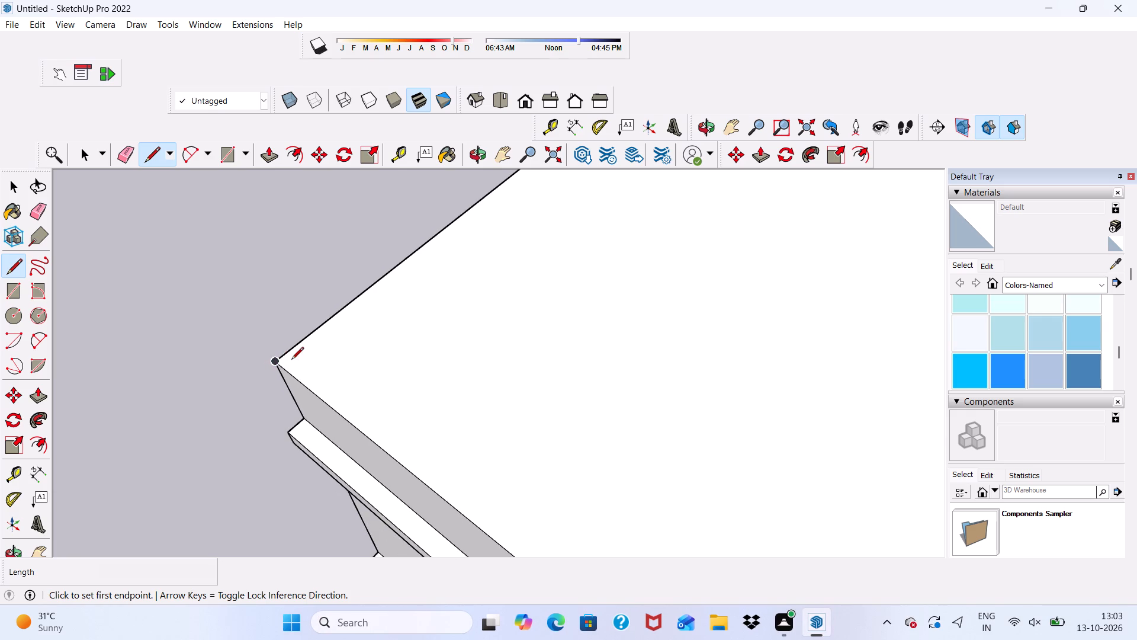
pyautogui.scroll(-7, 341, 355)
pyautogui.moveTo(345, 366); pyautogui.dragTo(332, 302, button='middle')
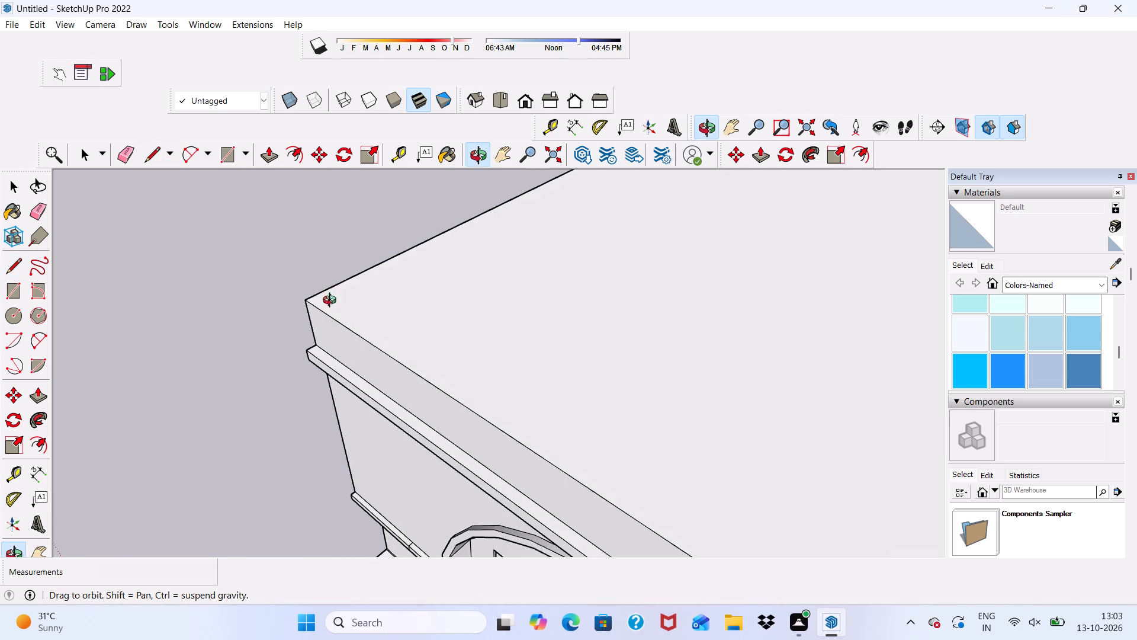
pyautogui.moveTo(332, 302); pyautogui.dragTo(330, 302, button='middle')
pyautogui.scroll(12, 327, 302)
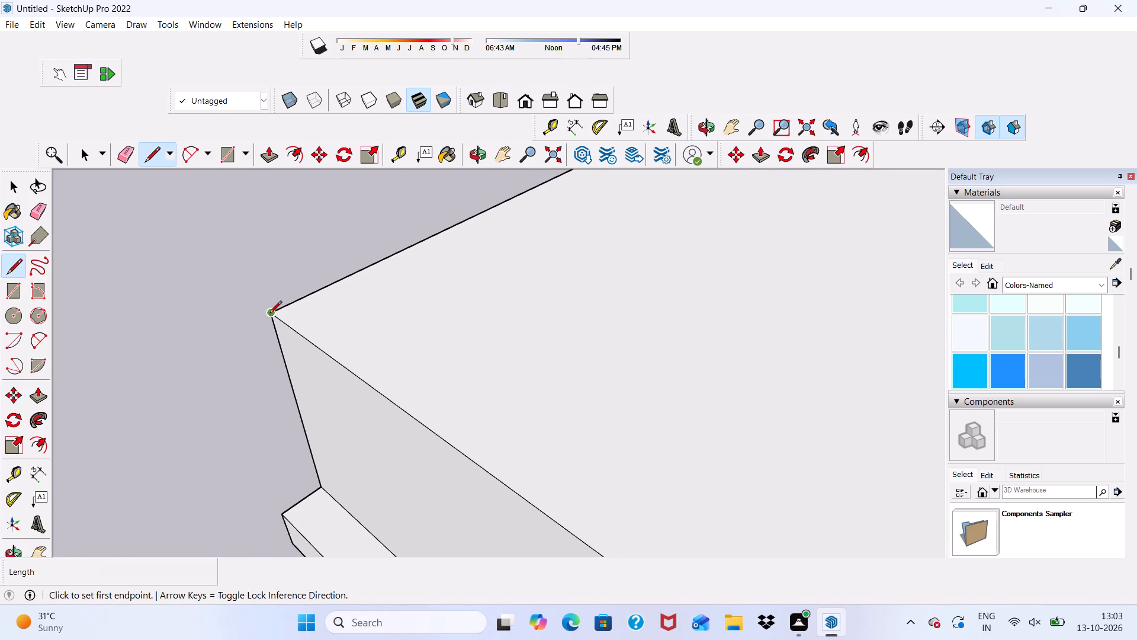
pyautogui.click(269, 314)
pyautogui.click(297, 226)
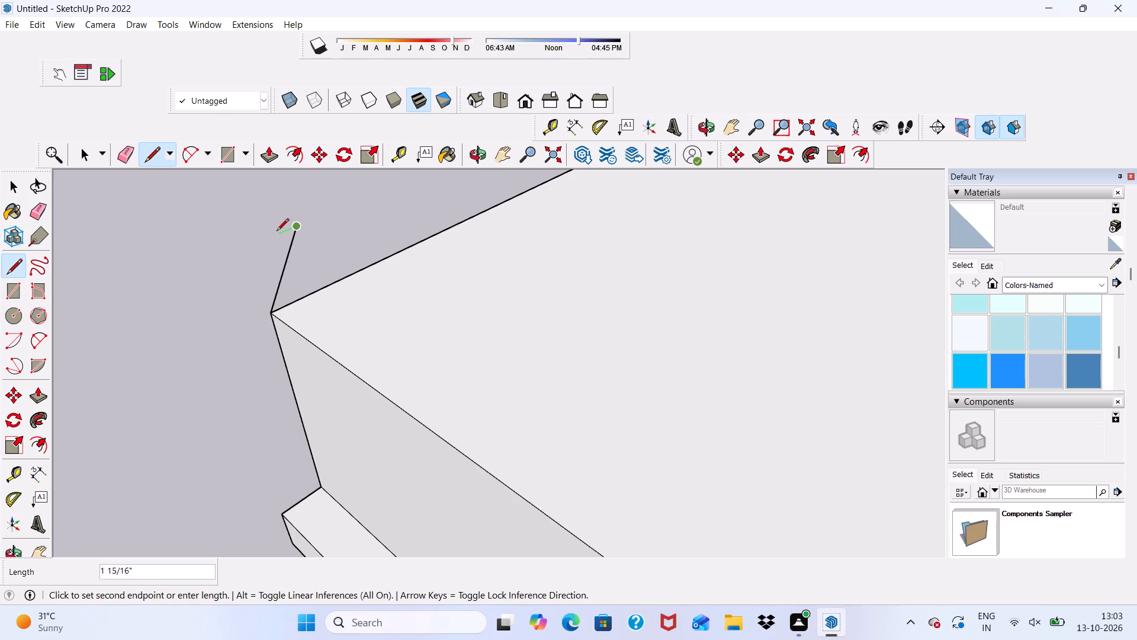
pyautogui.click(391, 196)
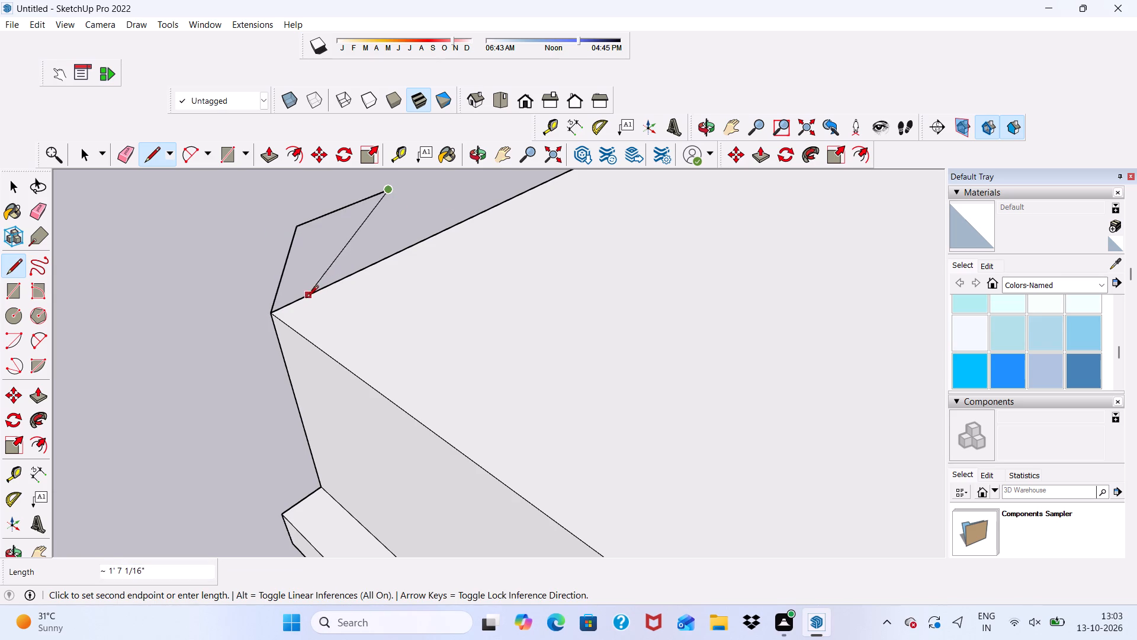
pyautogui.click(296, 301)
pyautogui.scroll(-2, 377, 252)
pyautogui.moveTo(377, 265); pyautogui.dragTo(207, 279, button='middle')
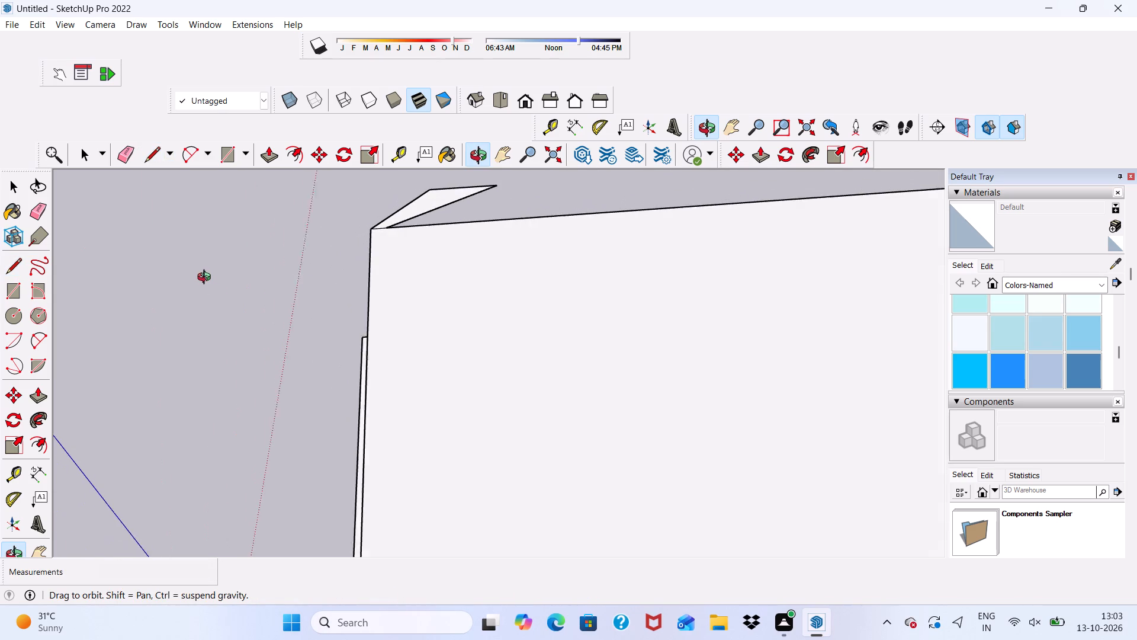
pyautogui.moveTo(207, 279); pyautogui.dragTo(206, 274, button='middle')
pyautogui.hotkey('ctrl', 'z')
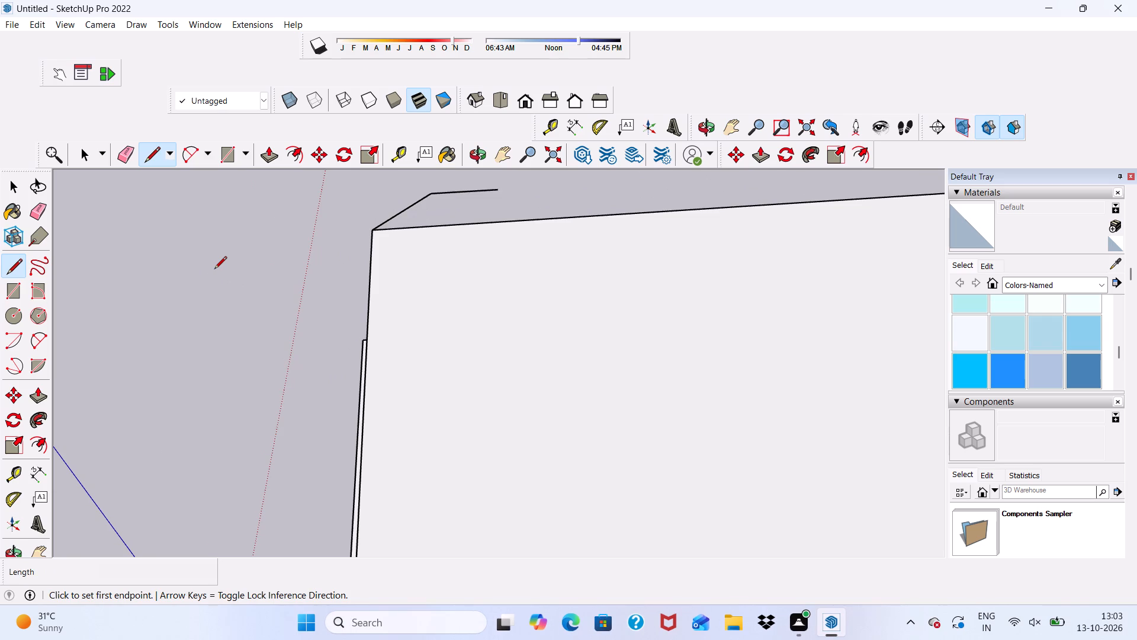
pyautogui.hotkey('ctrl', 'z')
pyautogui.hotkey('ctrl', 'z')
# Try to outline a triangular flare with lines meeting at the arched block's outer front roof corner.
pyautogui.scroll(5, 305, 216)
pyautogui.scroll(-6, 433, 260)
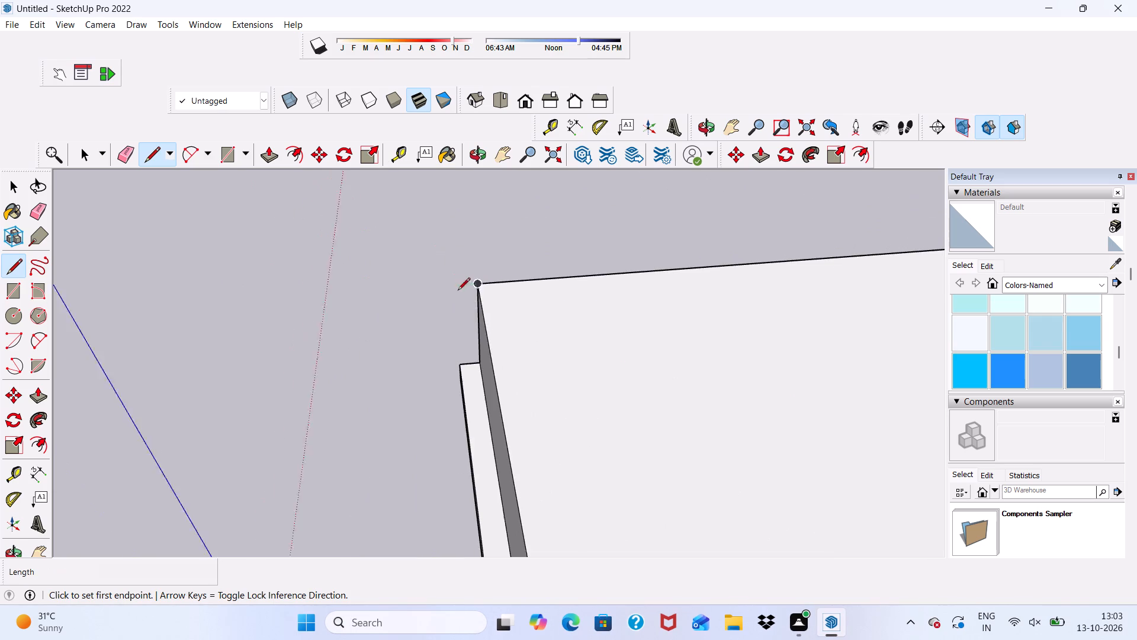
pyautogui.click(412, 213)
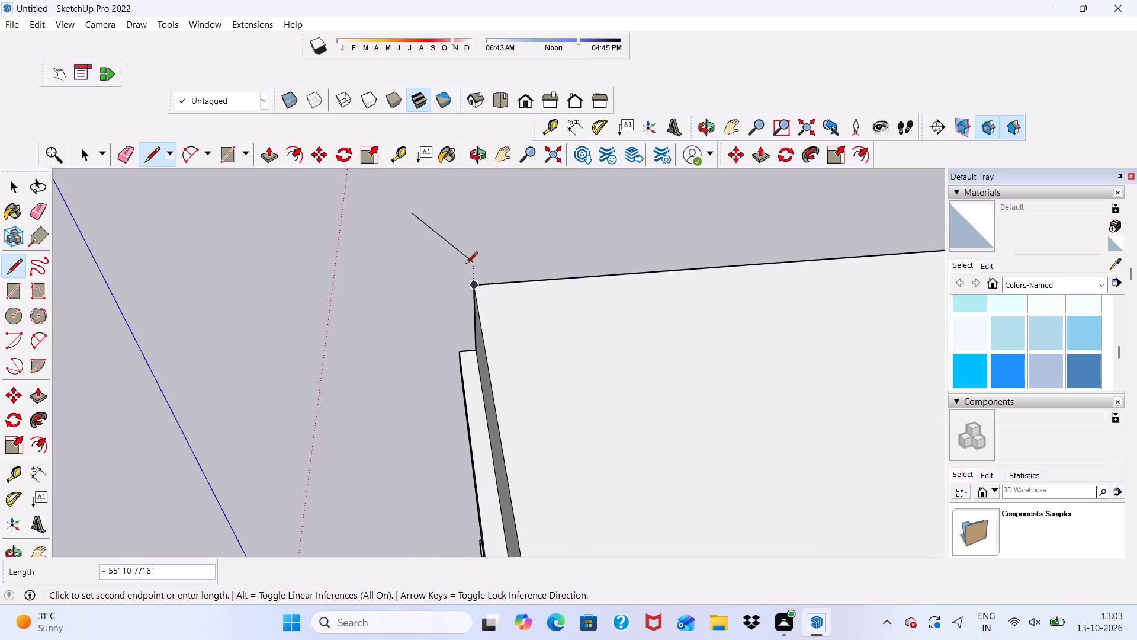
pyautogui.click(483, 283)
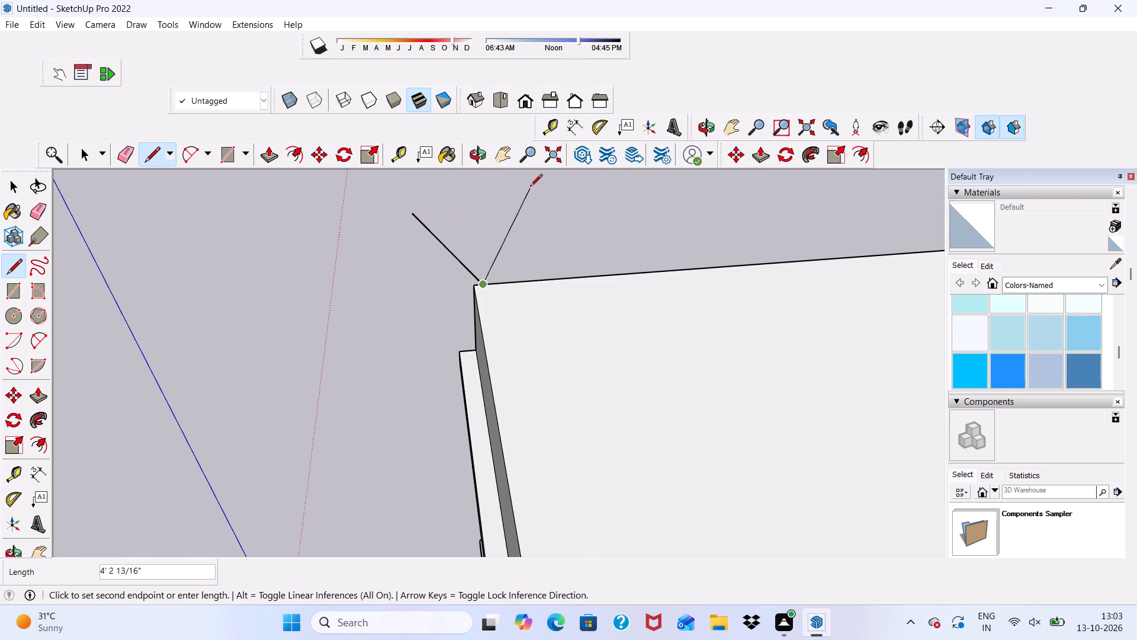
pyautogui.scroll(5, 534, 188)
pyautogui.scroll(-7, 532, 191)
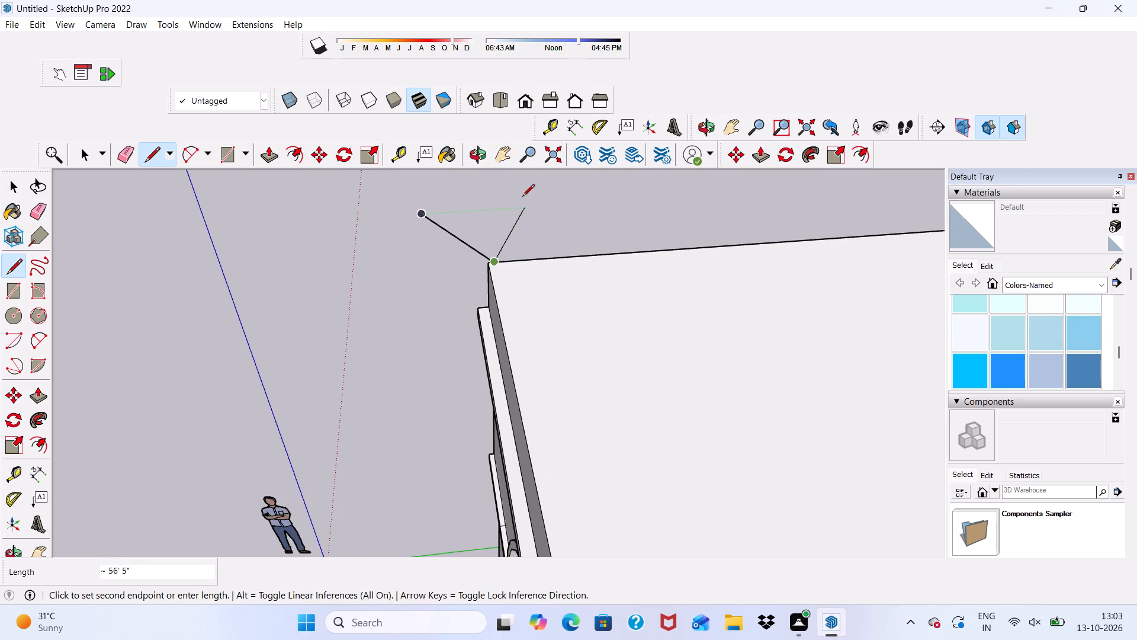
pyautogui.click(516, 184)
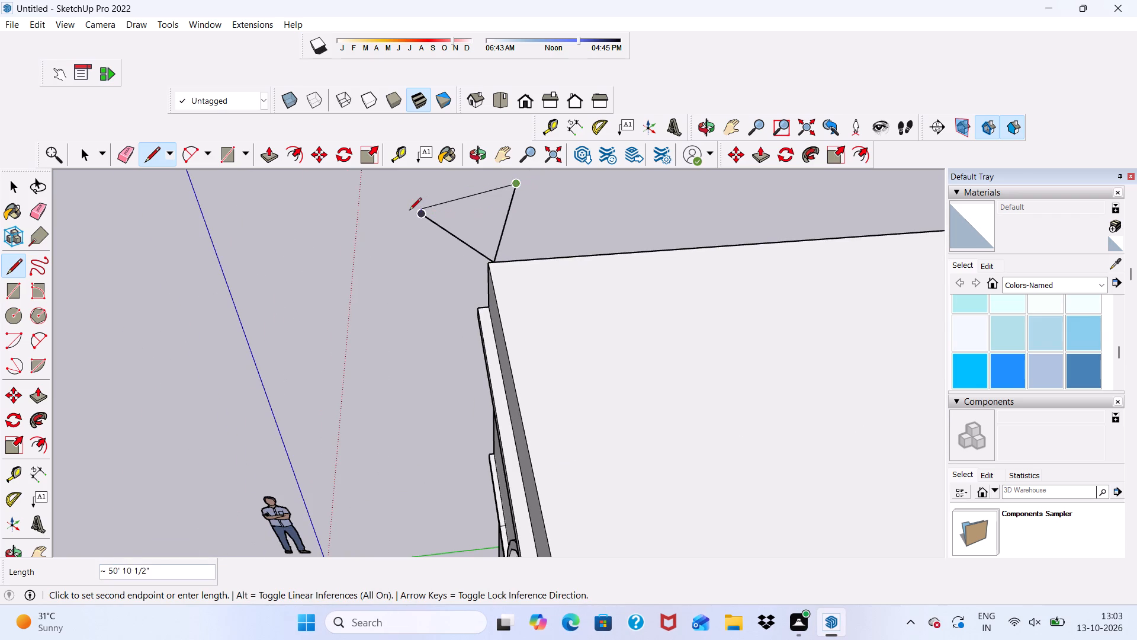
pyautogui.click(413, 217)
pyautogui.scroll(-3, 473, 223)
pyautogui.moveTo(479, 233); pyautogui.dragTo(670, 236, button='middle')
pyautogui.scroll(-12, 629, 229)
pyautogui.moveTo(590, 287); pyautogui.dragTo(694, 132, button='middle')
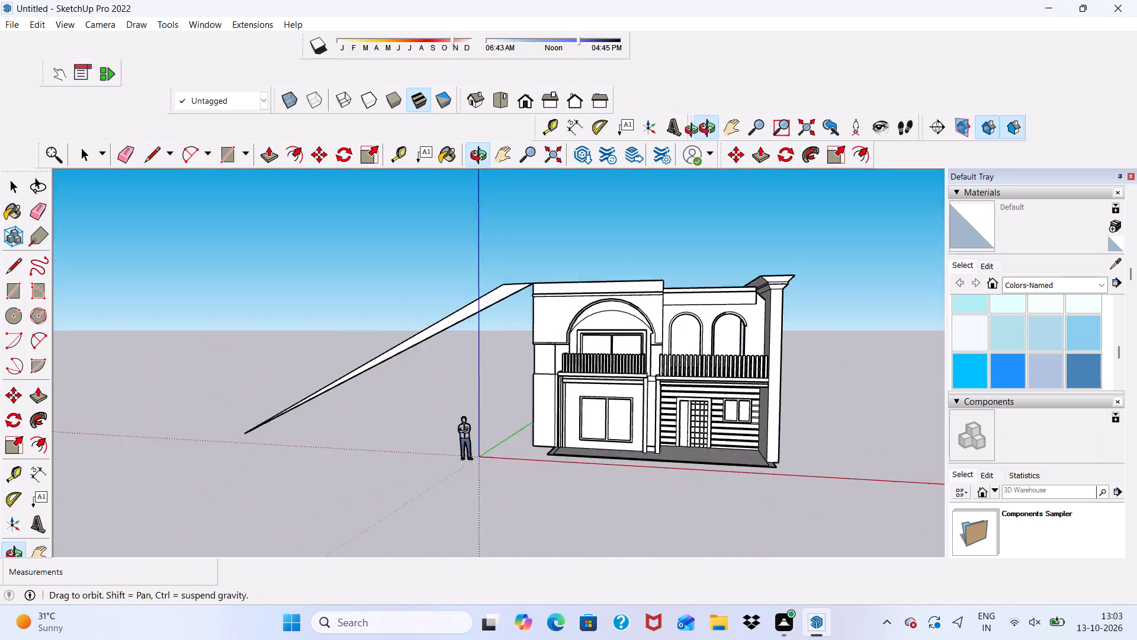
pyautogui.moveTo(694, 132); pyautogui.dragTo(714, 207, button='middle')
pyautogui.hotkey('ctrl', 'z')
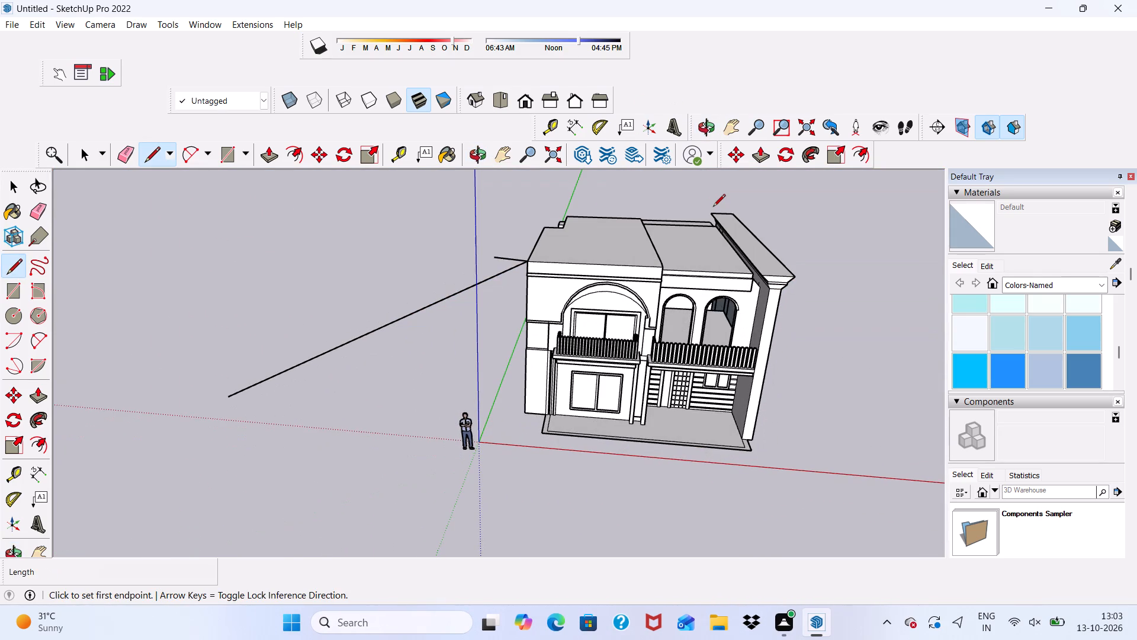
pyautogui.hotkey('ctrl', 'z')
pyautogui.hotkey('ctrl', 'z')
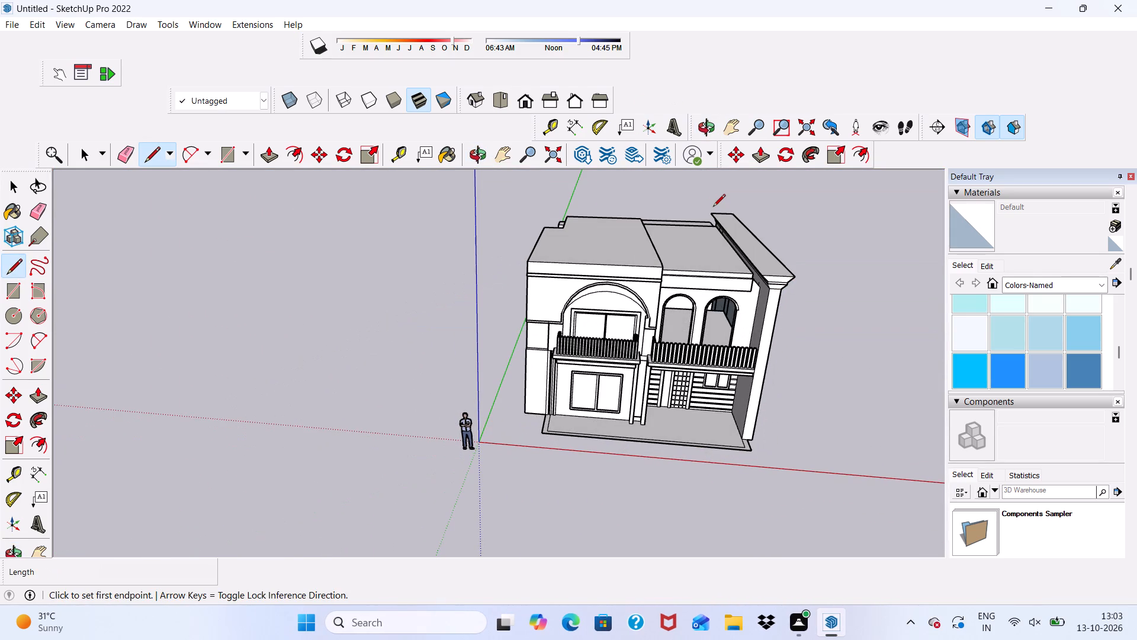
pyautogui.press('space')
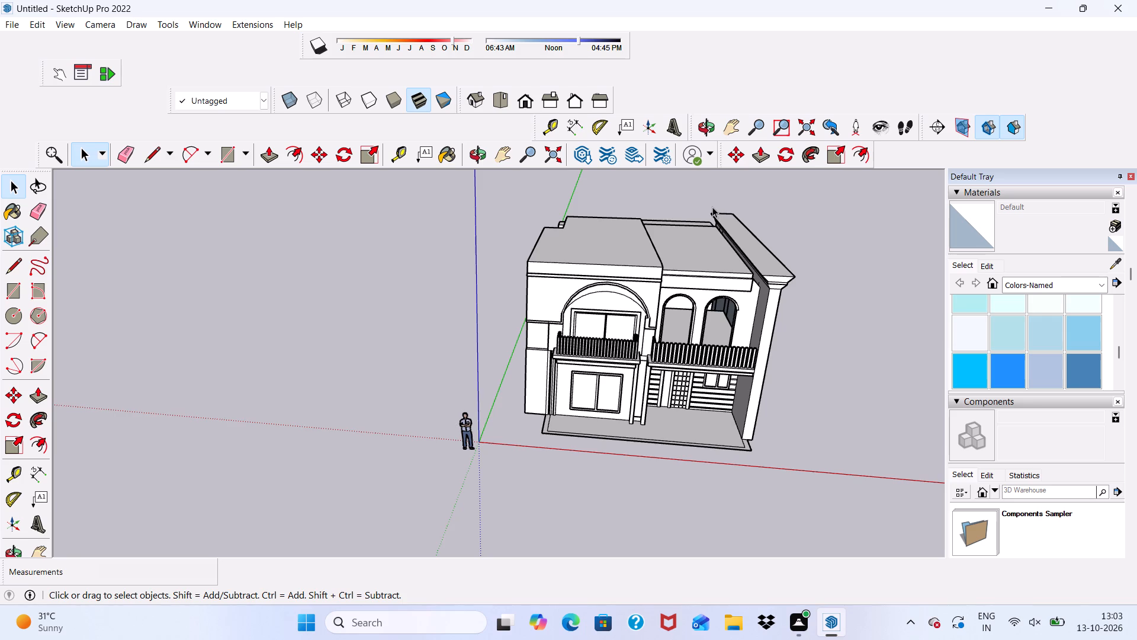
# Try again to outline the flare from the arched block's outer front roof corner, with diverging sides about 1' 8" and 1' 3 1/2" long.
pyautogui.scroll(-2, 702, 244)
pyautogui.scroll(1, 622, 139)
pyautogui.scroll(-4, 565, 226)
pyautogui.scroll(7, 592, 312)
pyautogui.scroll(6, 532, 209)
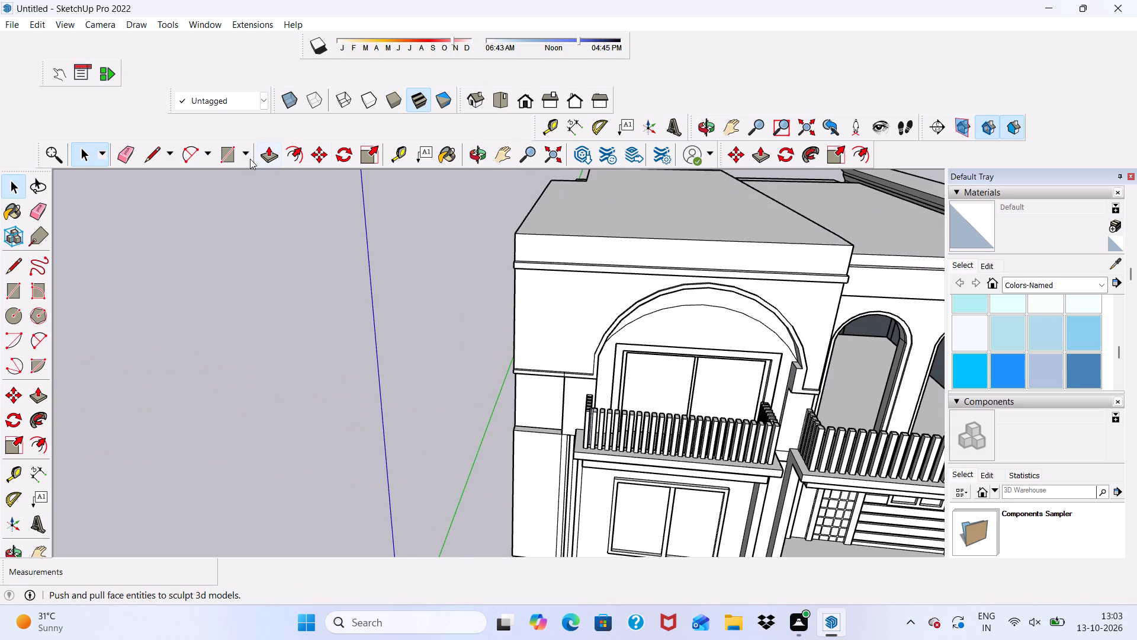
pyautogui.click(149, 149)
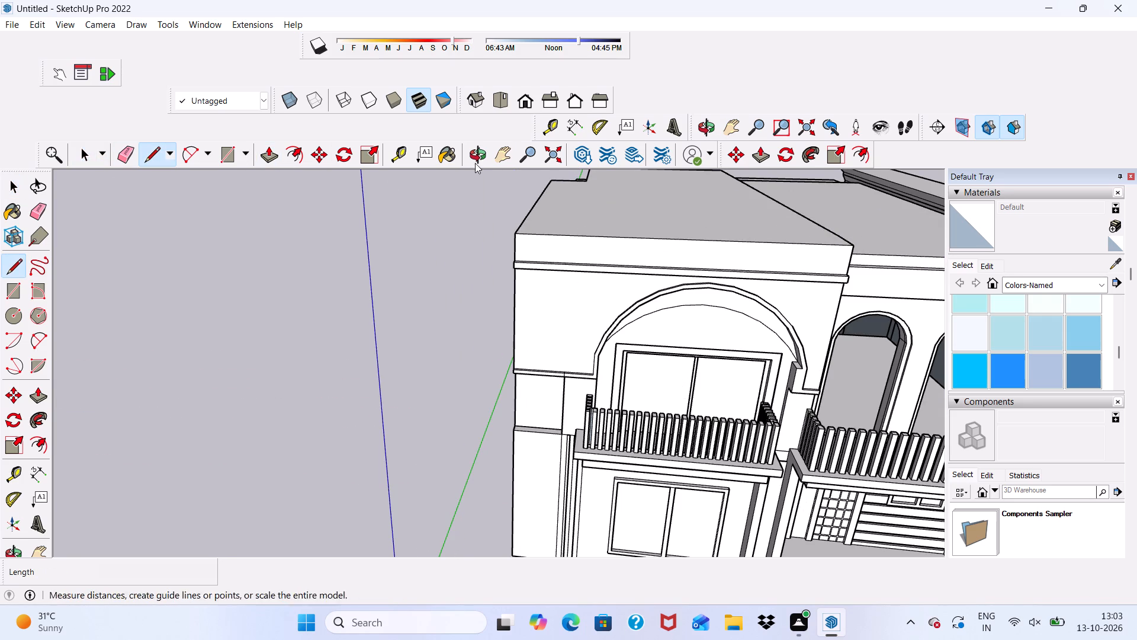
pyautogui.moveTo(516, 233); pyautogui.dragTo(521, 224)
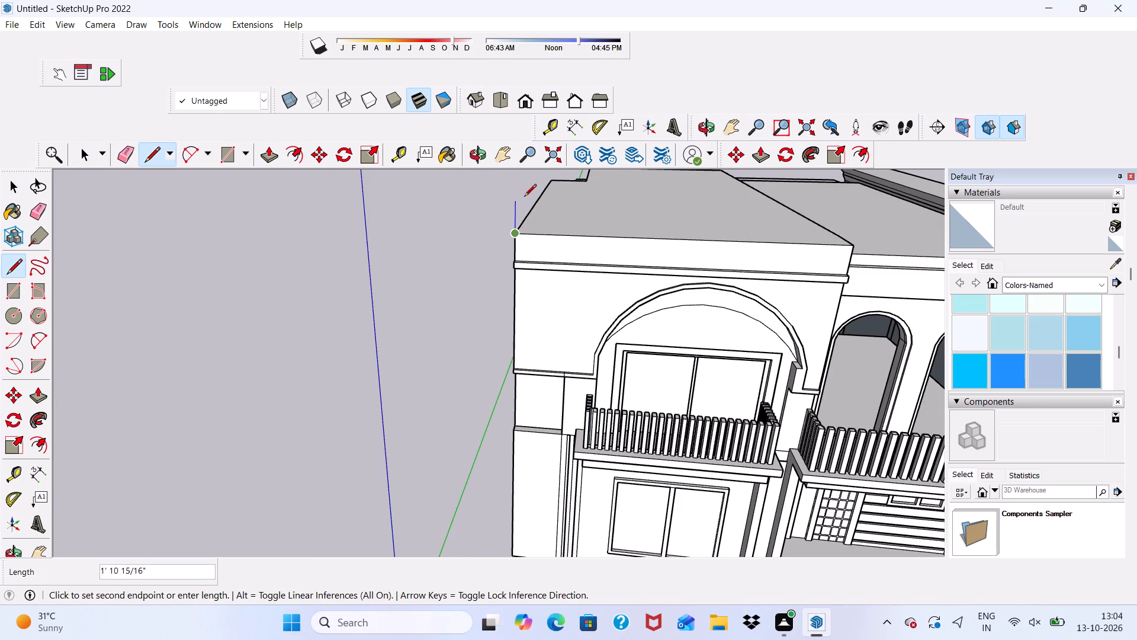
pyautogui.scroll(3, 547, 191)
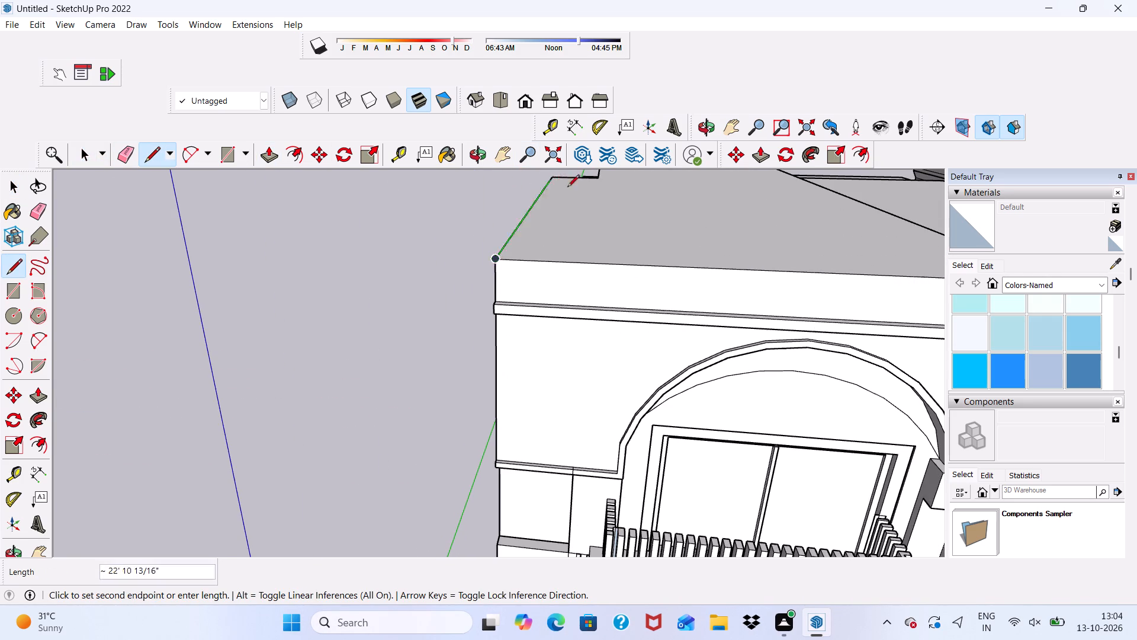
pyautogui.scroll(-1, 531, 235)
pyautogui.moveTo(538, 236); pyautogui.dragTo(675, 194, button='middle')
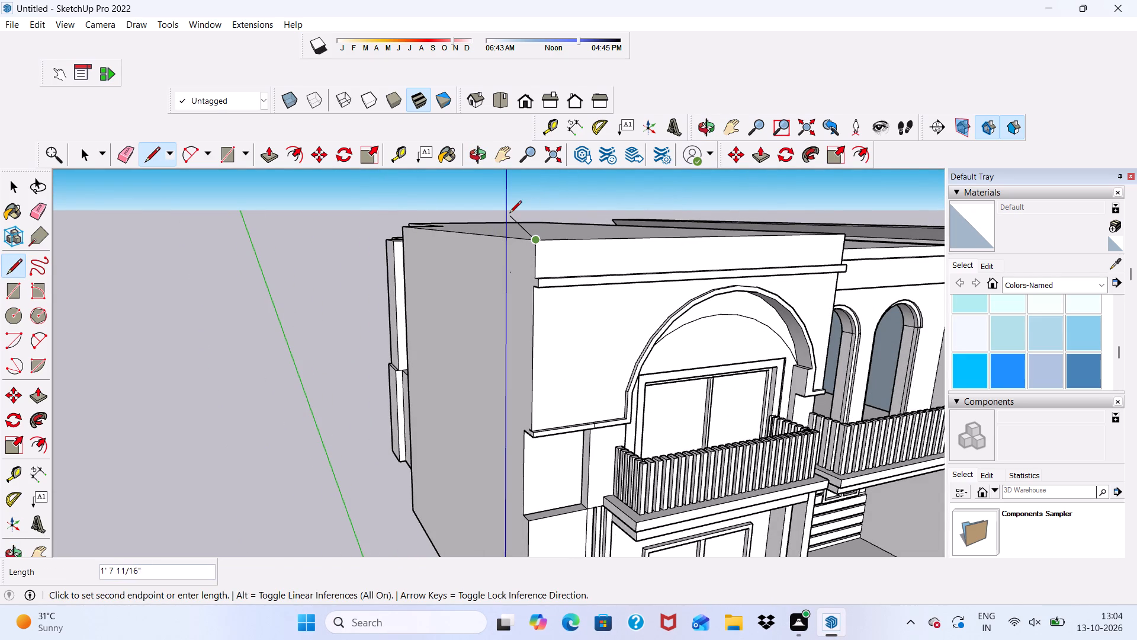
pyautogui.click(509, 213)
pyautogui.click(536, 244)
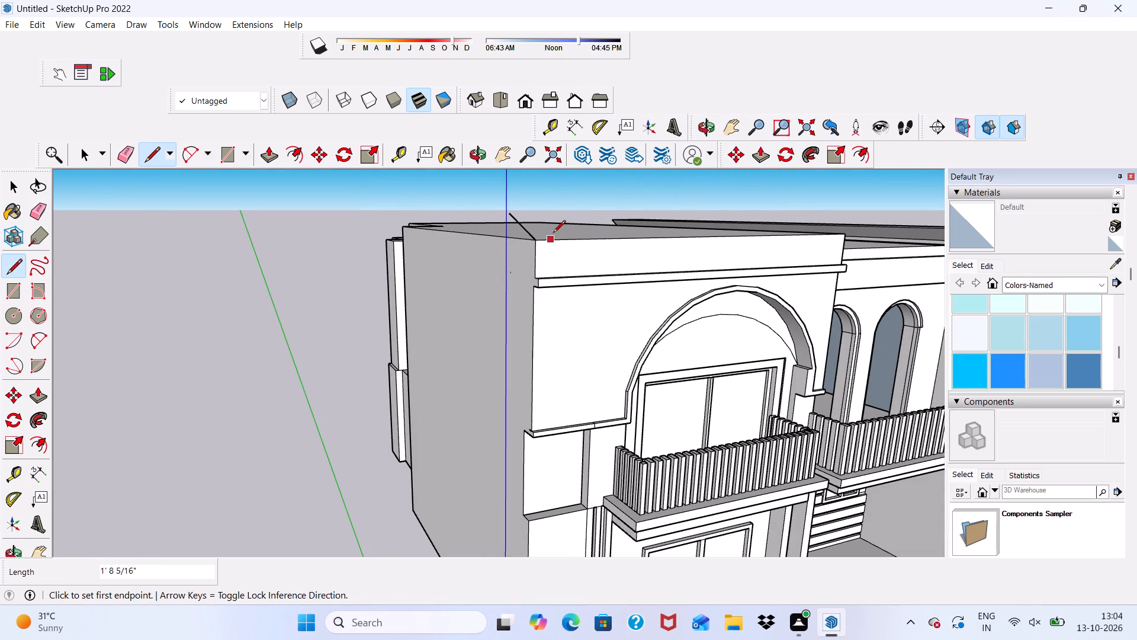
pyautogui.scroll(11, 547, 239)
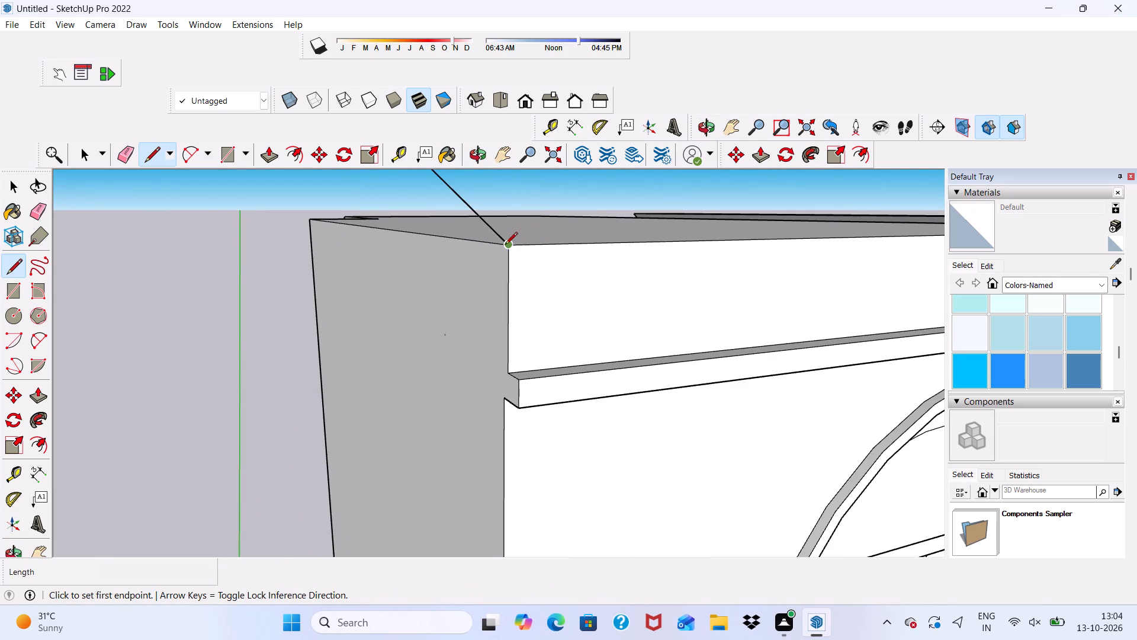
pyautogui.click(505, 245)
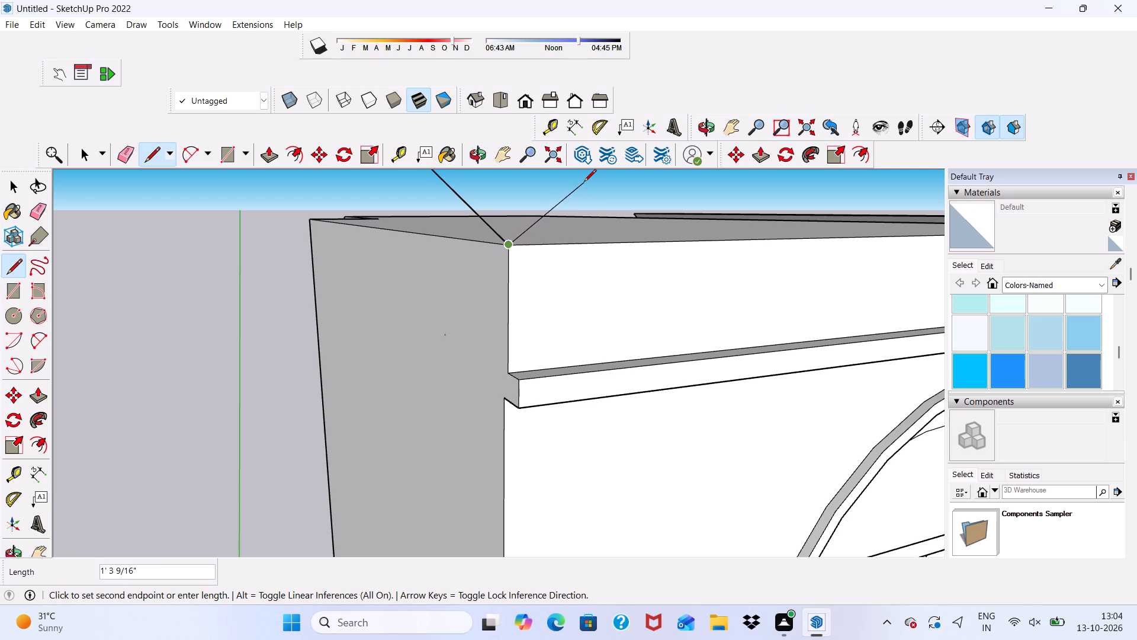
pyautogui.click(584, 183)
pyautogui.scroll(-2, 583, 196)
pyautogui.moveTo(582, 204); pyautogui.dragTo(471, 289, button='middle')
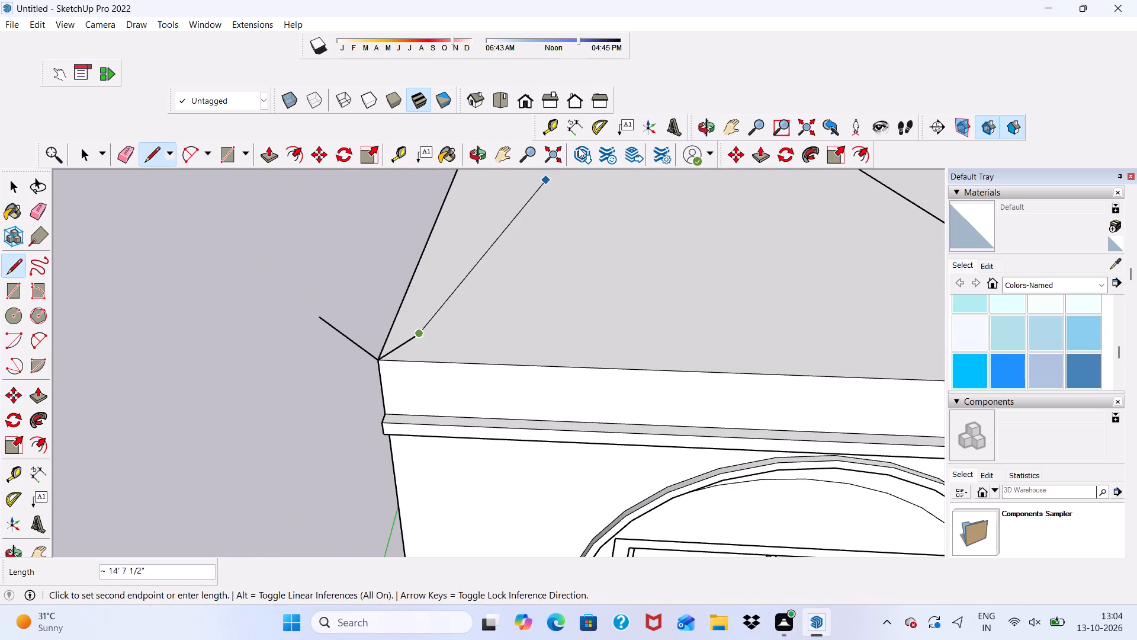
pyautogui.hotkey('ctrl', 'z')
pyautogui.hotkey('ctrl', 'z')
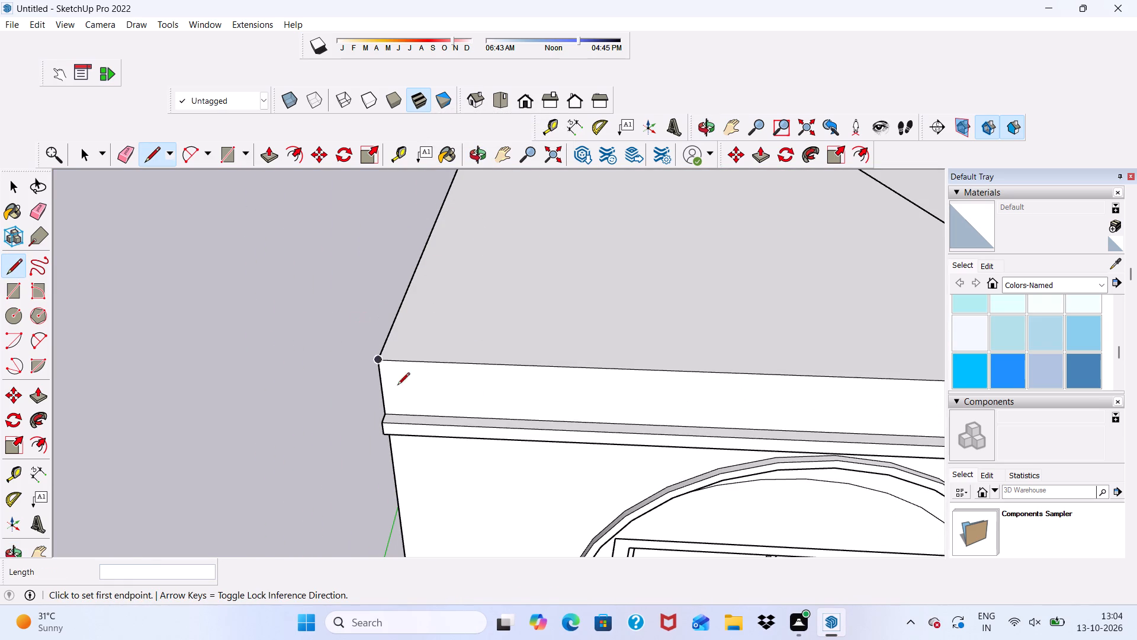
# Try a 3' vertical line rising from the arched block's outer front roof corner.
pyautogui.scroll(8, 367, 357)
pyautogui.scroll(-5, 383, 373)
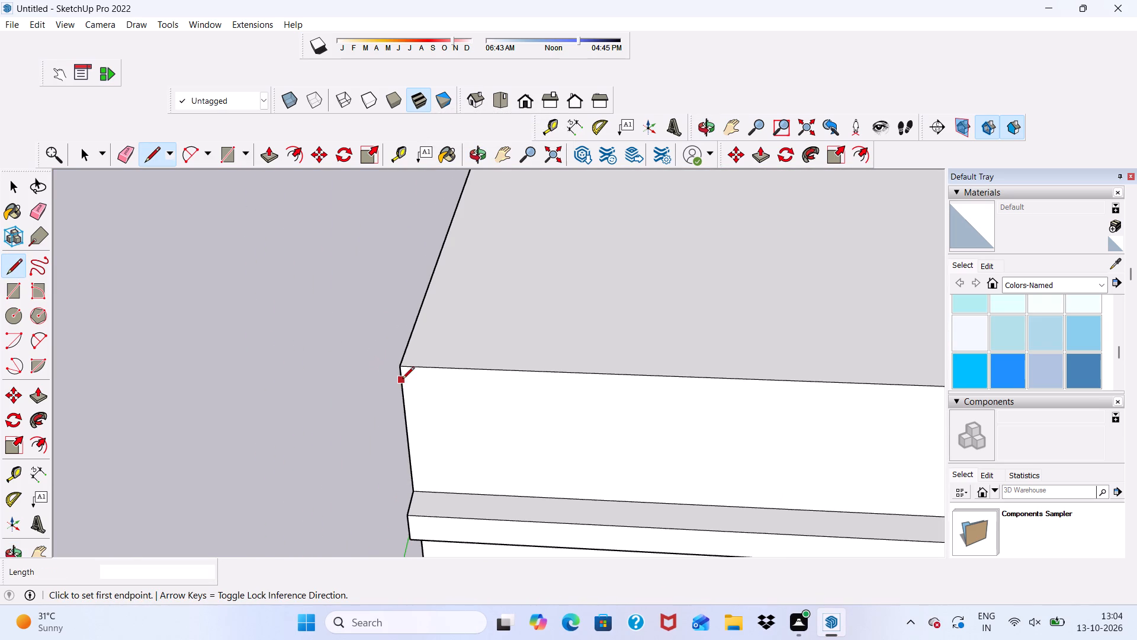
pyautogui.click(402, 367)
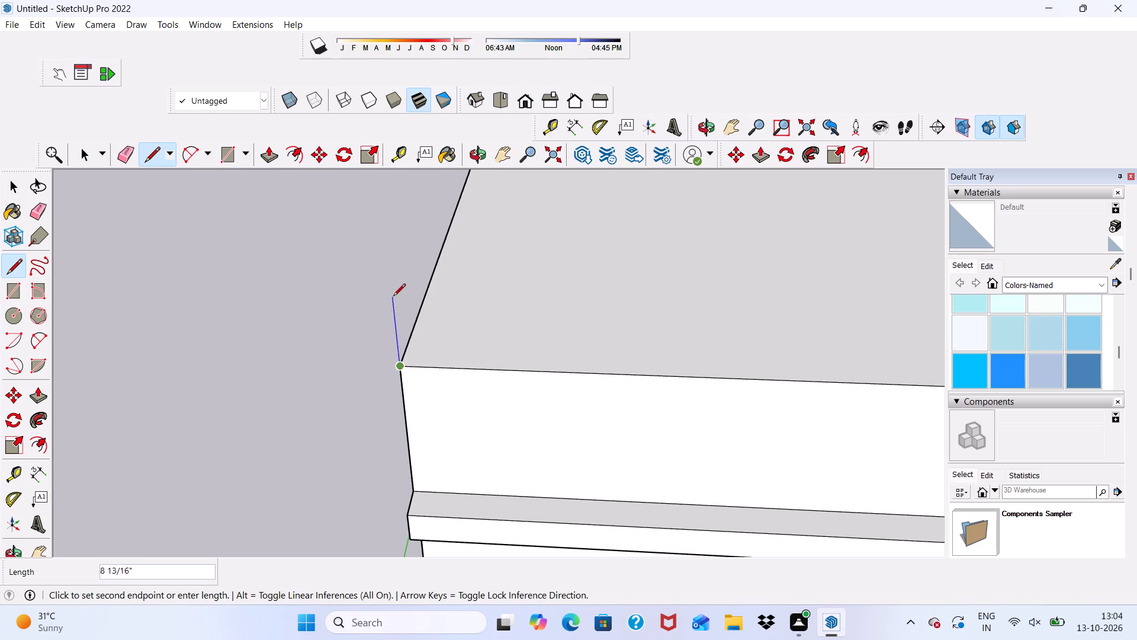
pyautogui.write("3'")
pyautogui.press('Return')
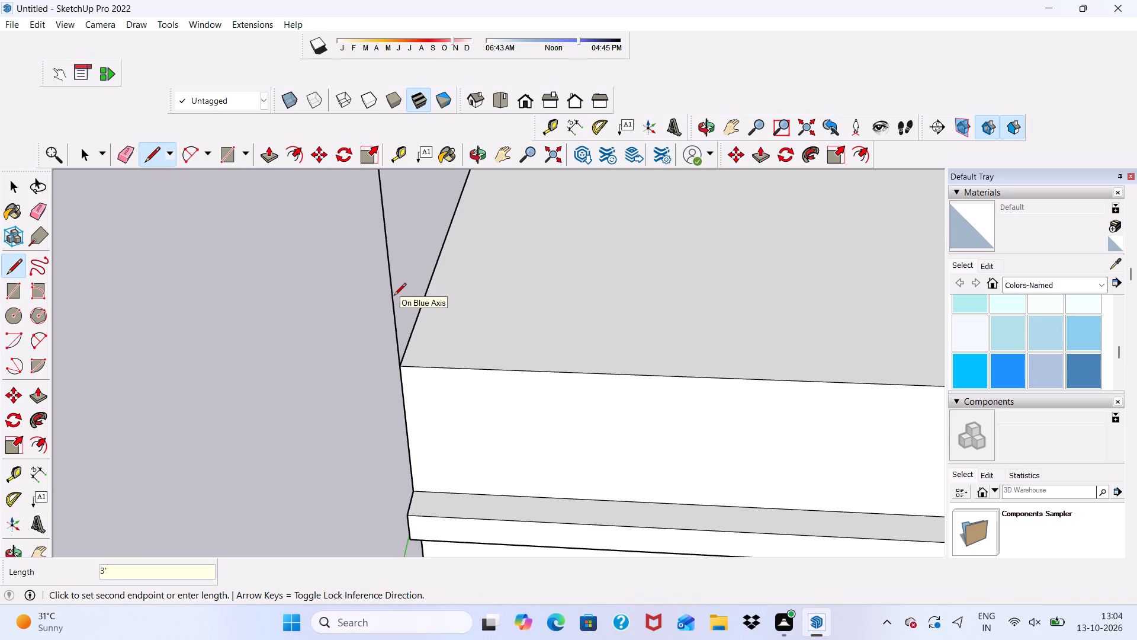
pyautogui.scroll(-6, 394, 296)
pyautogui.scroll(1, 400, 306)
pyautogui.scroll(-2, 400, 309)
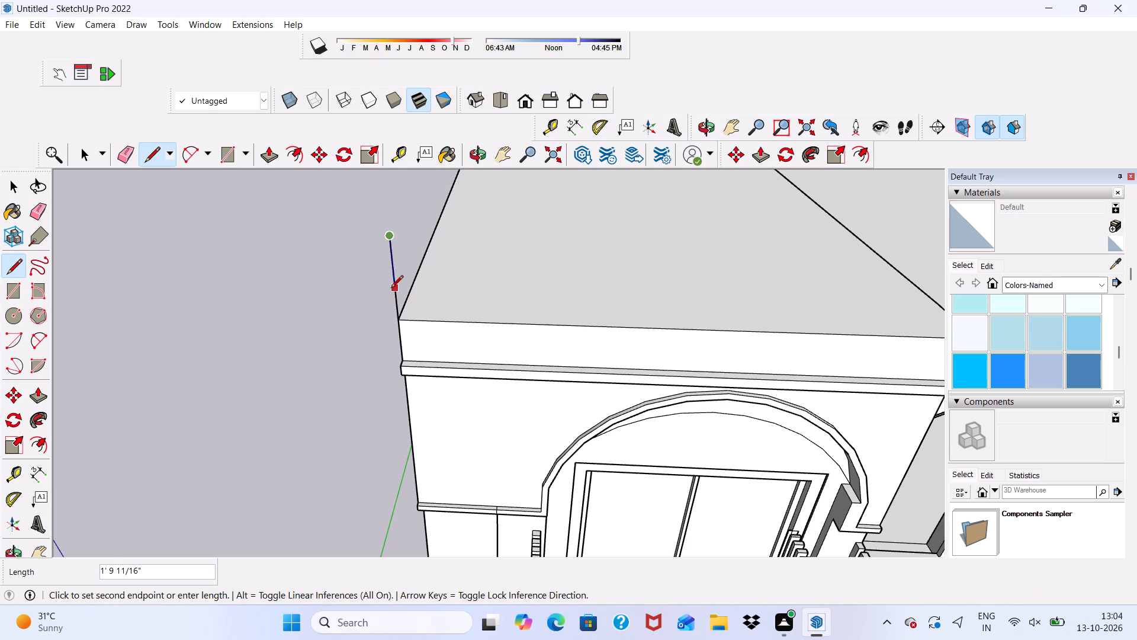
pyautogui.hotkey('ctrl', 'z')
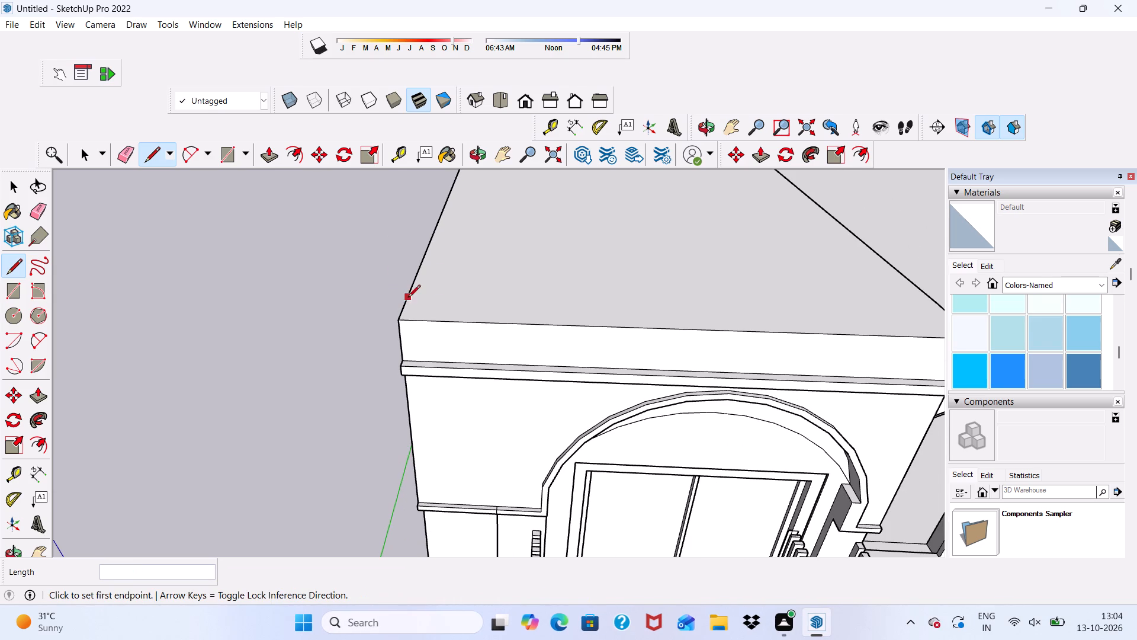
# Draw a small triangular flare profile rising from the arched block's outer front roof corner, with a sloping side about 4 3/4" long.
pyautogui.scroll(14, 409, 300)
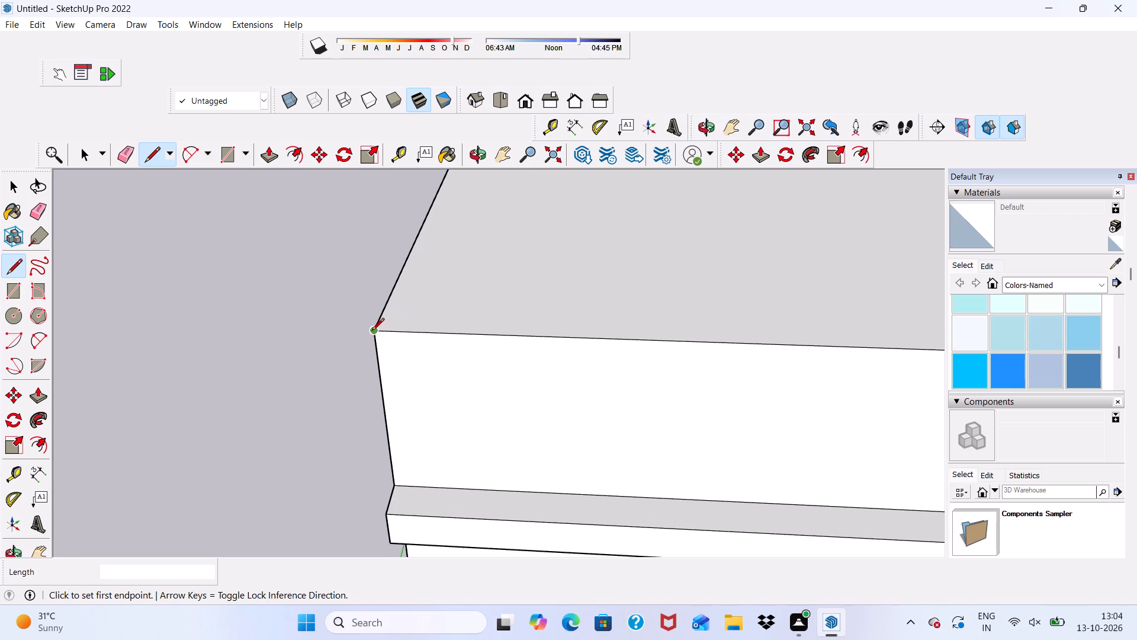
pyautogui.click(371, 331)
pyautogui.click(368, 299)
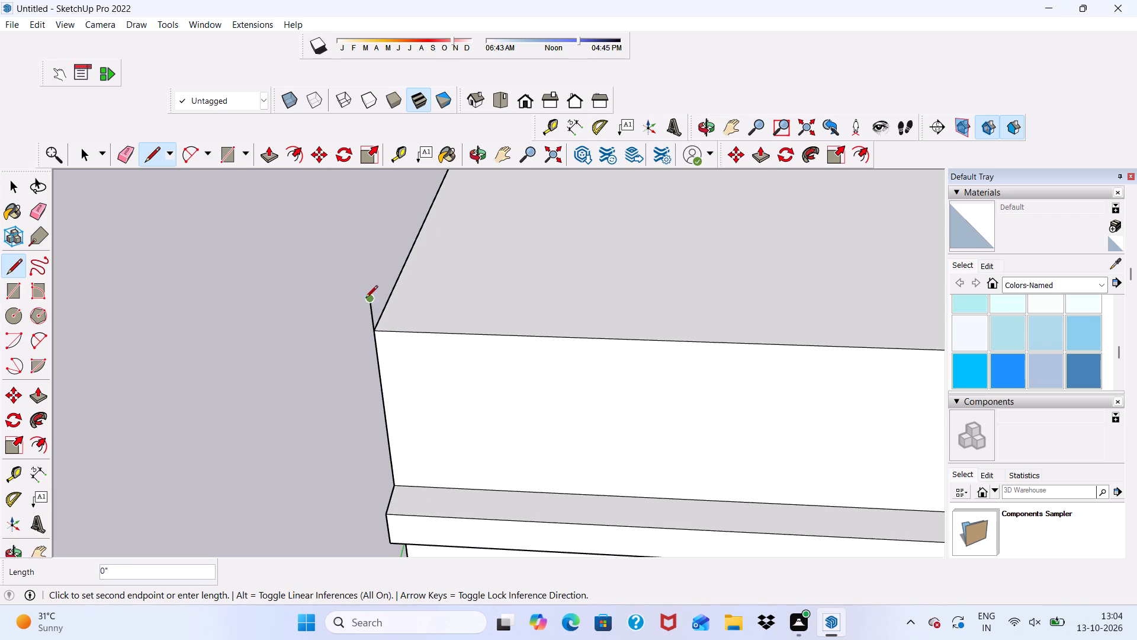
pyautogui.click(332, 303)
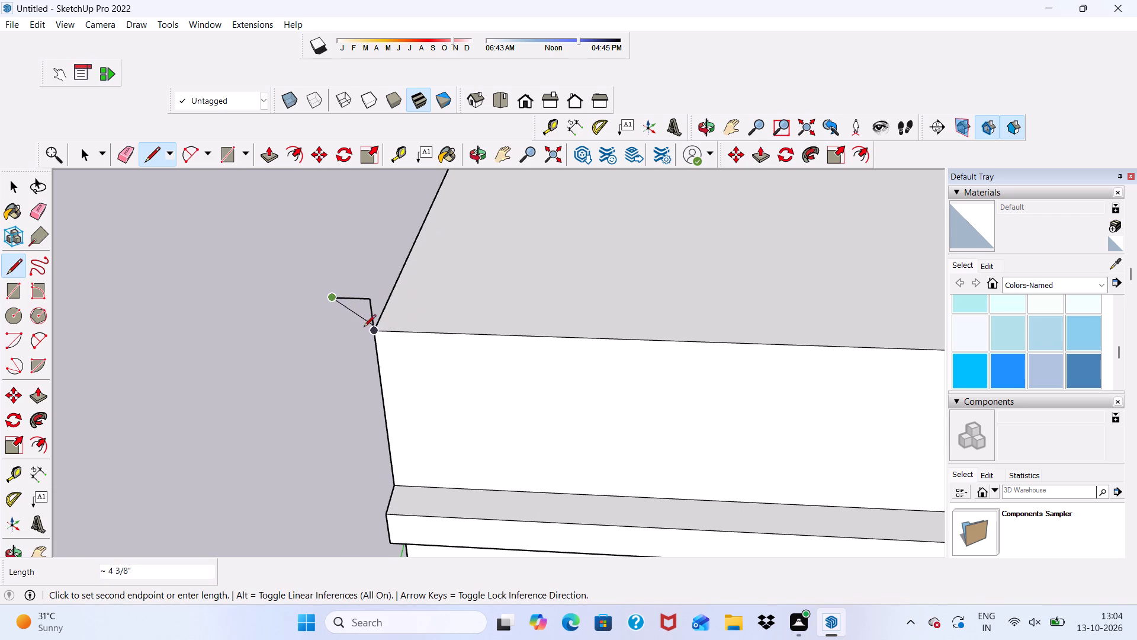
pyautogui.click(371, 332)
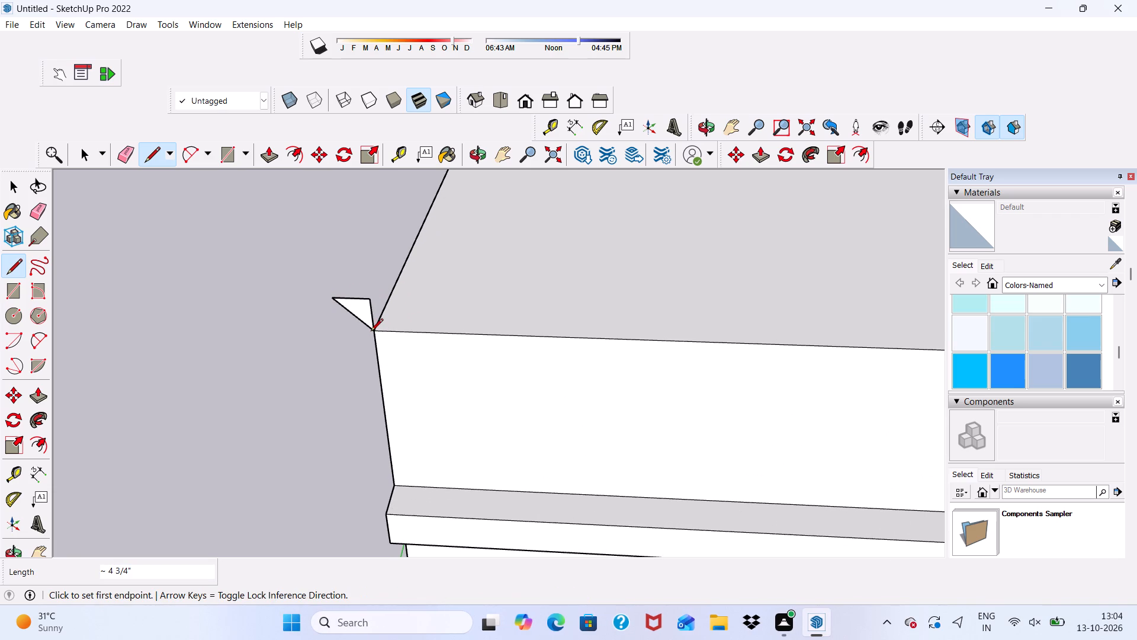
# Push/Pull the triangular profile about 24' 5" along the arched block's outer side roof edge to the rear corner.
pyautogui.press('o')
pyautogui.scroll(-5, 322, 317)
pyautogui.moveTo(316, 340); pyautogui.dragTo(577, 331)
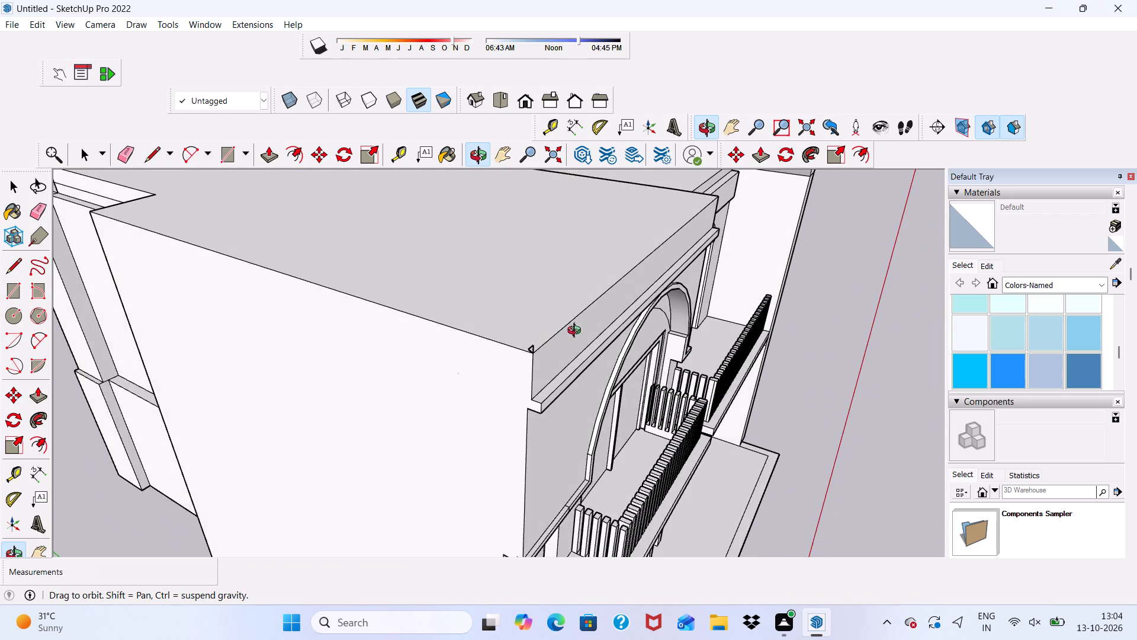
pyautogui.scroll(5, 547, 350)
pyautogui.scroll(-1, 549, 359)
pyautogui.scroll(8, 537, 355)
pyautogui.scroll(-7, 515, 349)
pyautogui.scroll(2, 515, 344)
pyautogui.scroll(-5, 515, 344)
pyautogui.moveTo(414, 367); pyautogui.dragTo(450, 369)
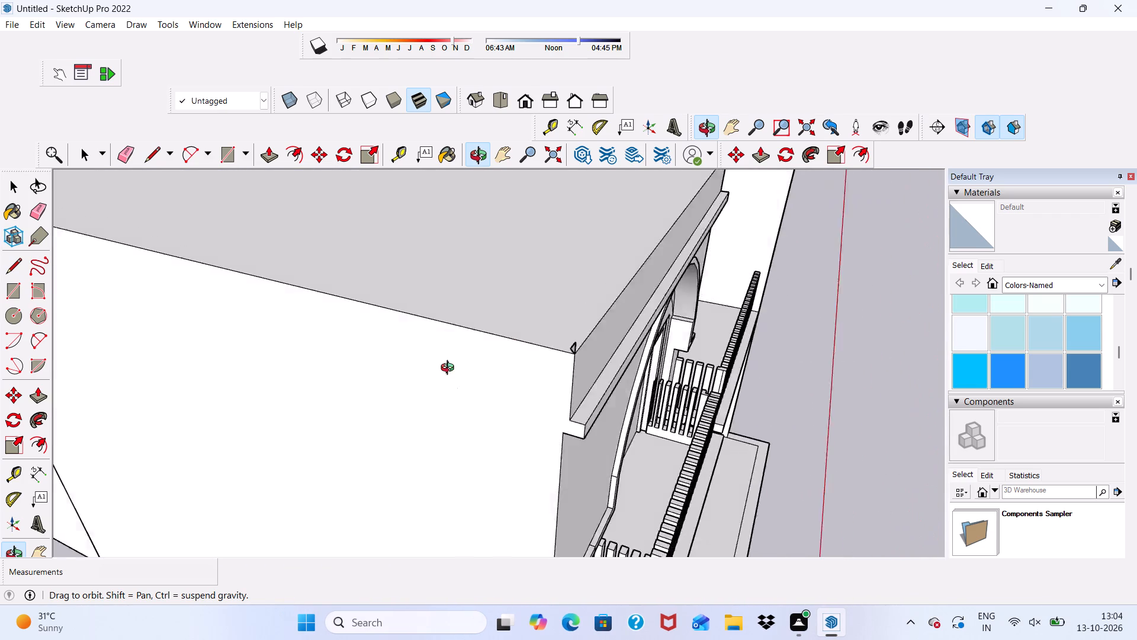
pyautogui.moveTo(450, 369); pyautogui.dragTo(528, 360)
pyautogui.scroll(8, 731, 308)
pyautogui.scroll(-4, 730, 306)
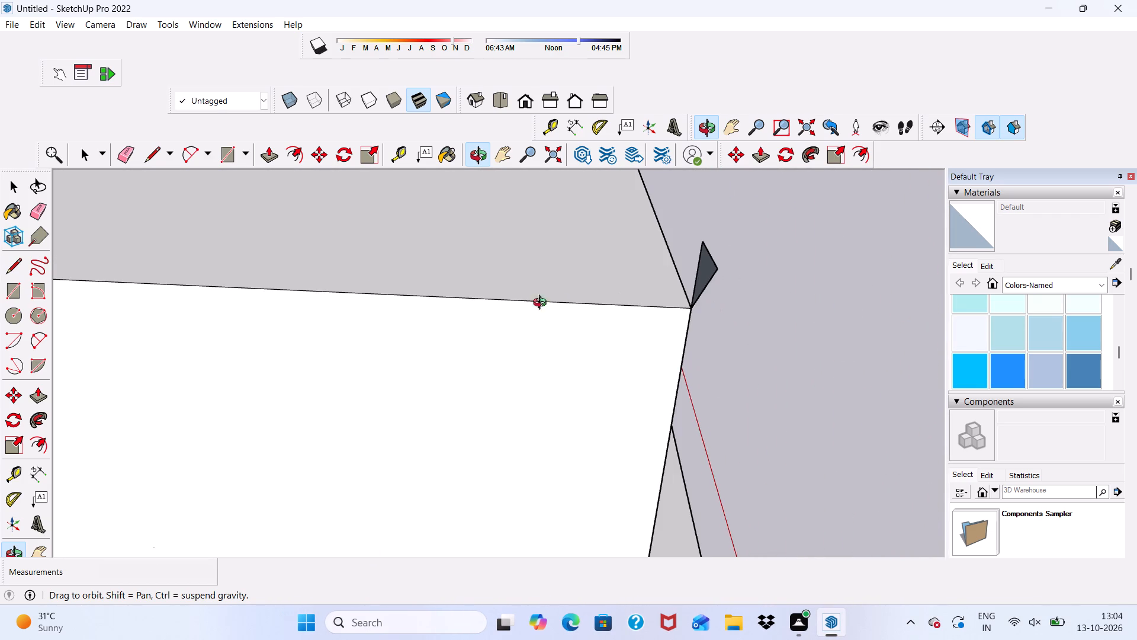
pyautogui.click(44, 400)
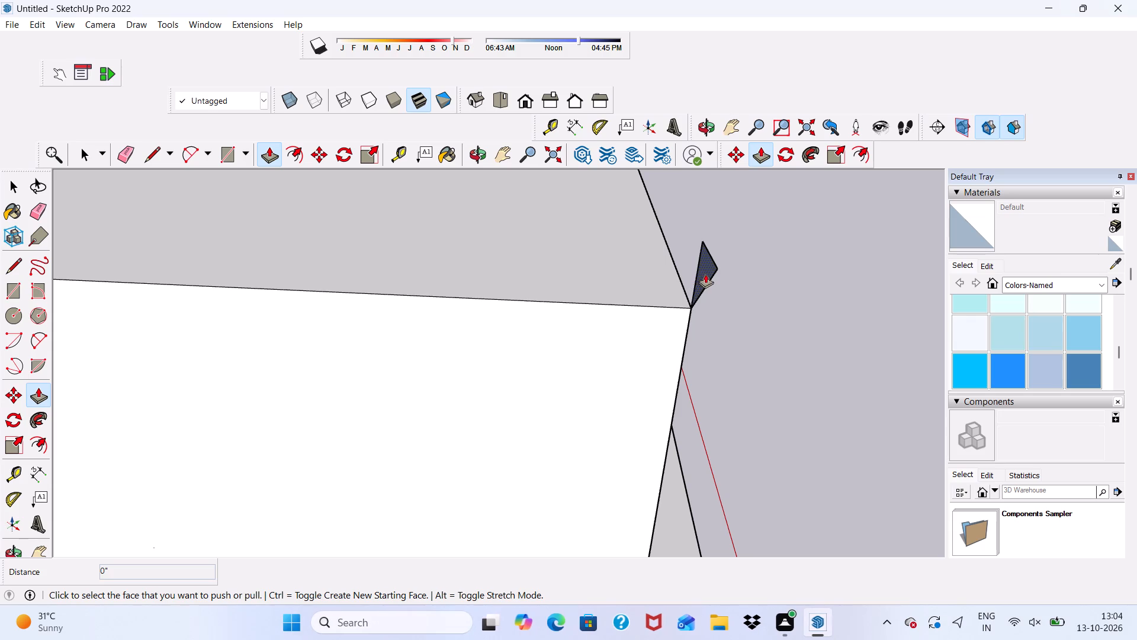
pyautogui.click(705, 274)
pyautogui.scroll(-18, 675, 279)
pyautogui.scroll(1, 675, 279)
pyautogui.scroll(-8, 675, 279)
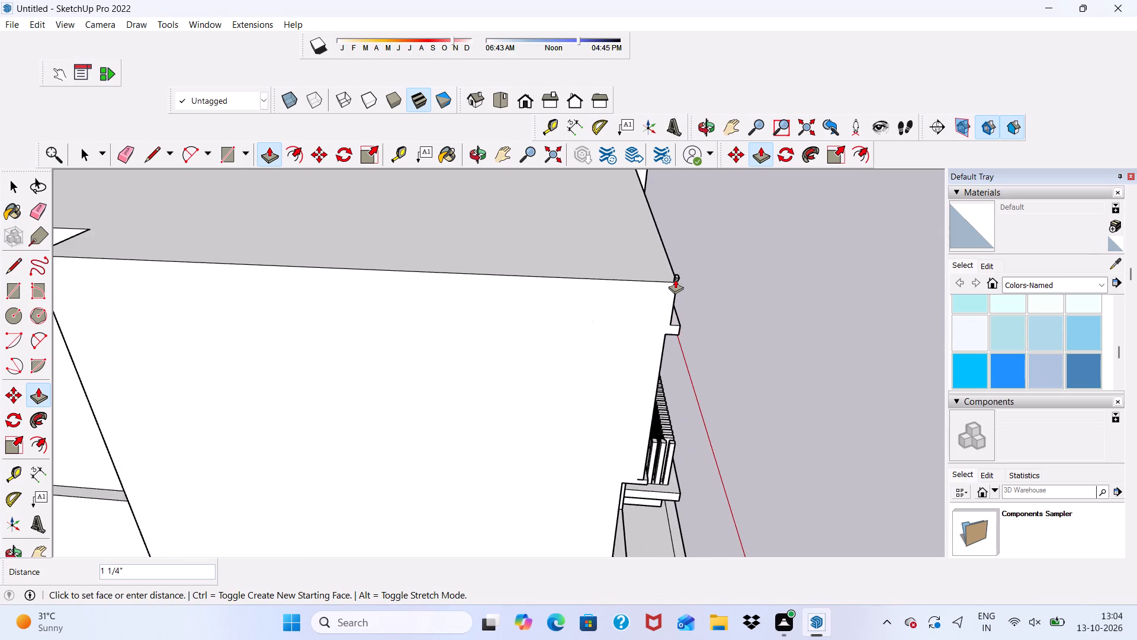
pyautogui.scroll(-4, 675, 279)
pyautogui.scroll(10, 256, 235)
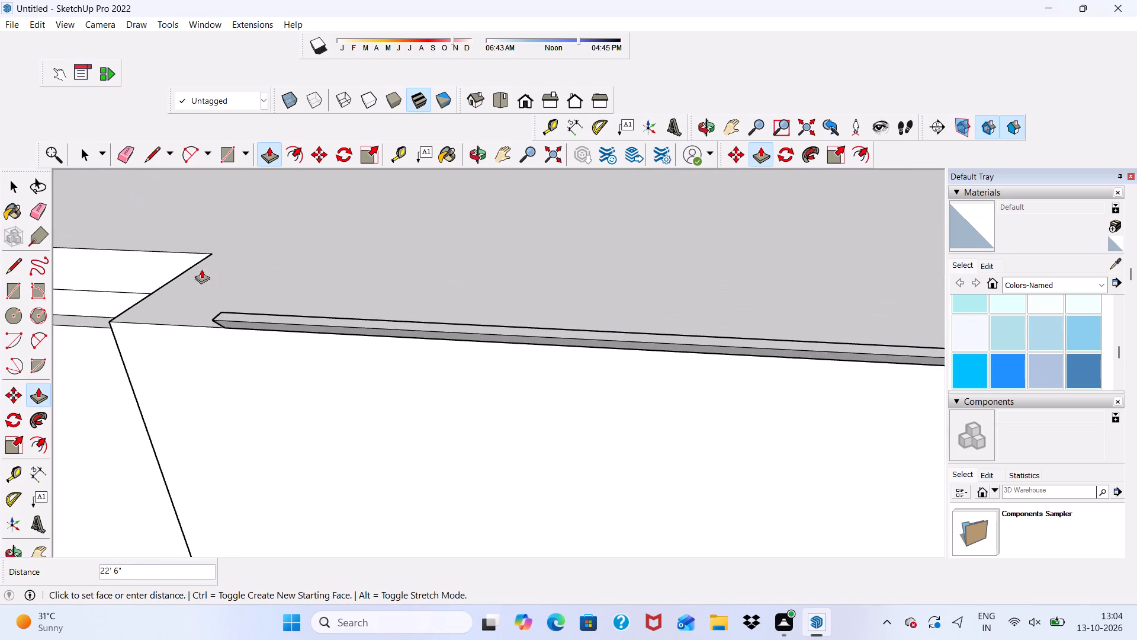
pyautogui.scroll(11, 110, 325)
pyautogui.click(110, 325)
pyautogui.scroll(-12, 123, 355)
pyautogui.scroll(1, 127, 357)
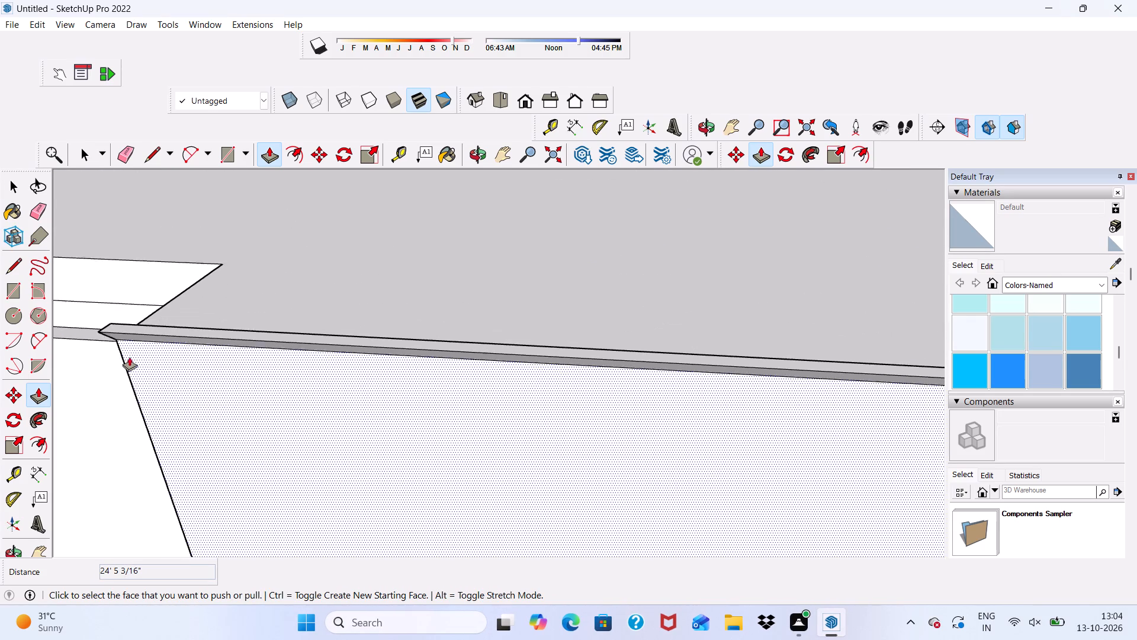
# Draw a triangular flare profile at the front end of the arched block's outer roof corner, with a sloping side about 4 9/16" long.
pyautogui.scroll(-5, 131, 356)
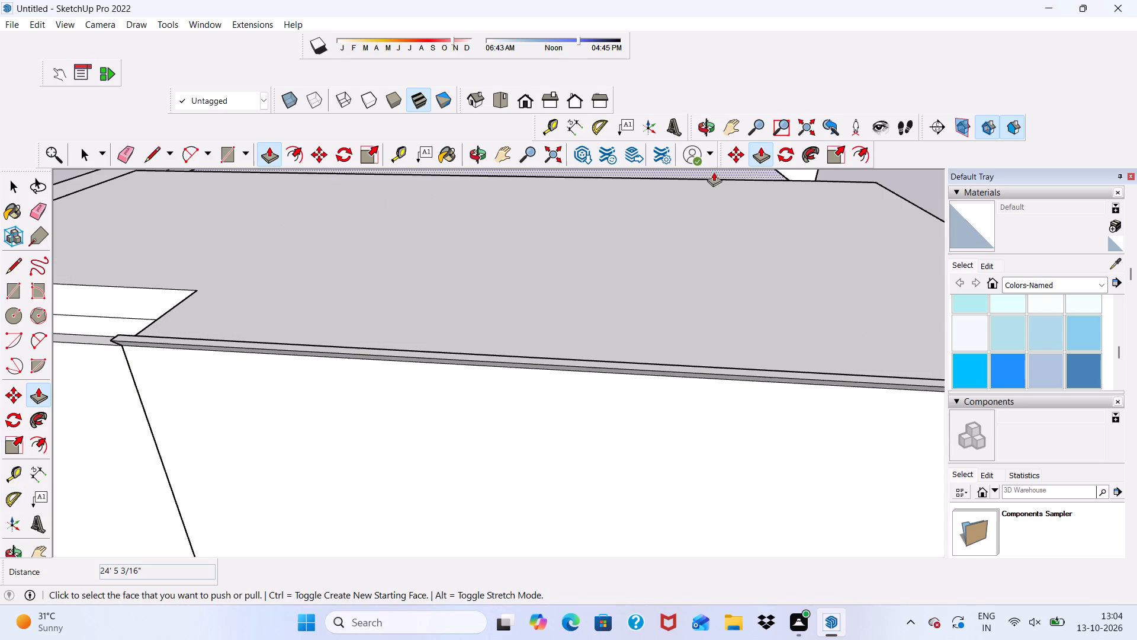
pyautogui.click(473, 155)
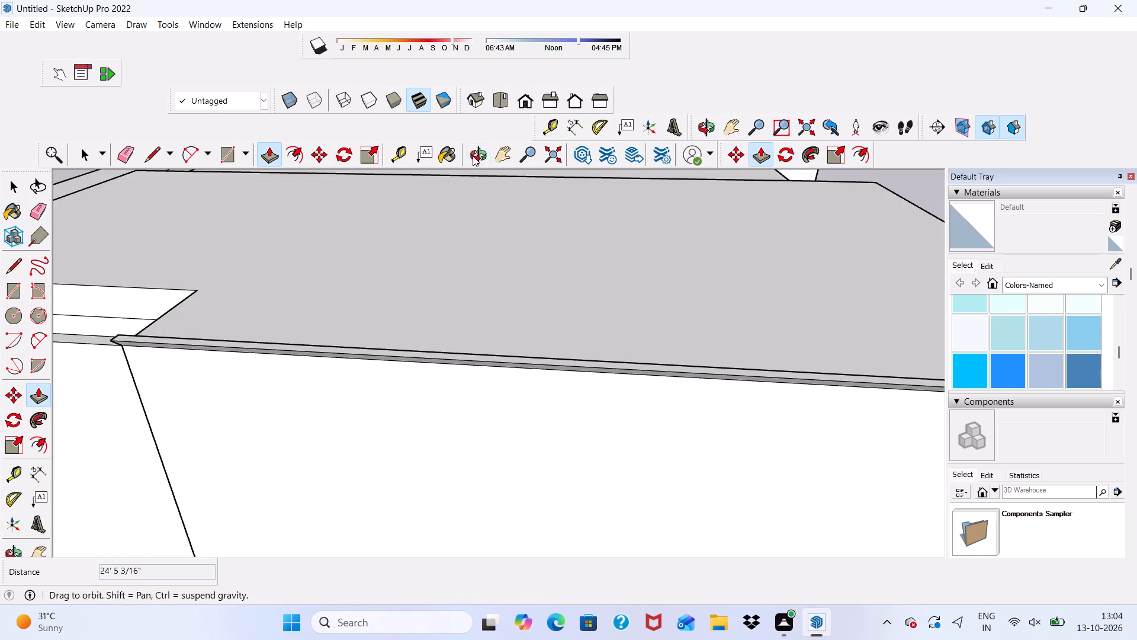
pyautogui.scroll(-11, 502, 296)
pyautogui.moveTo(601, 348); pyautogui.dragTo(174, 340)
pyautogui.scroll(7, 214, 276)
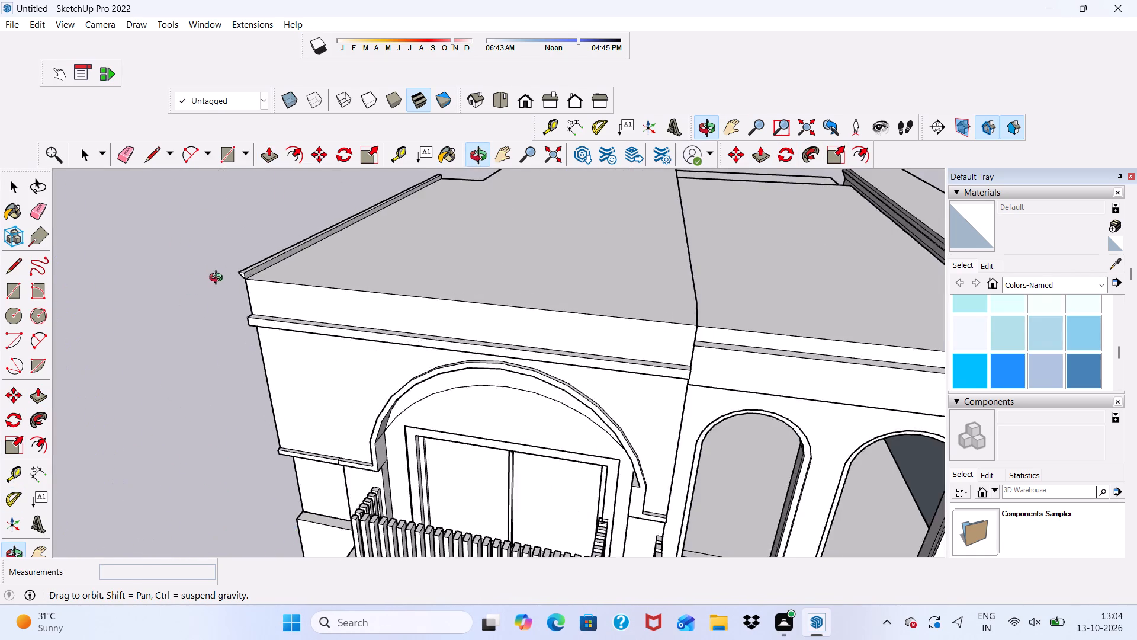
pyautogui.scroll(9, 219, 279)
pyautogui.scroll(-6, 297, 290)
pyautogui.moveTo(357, 300); pyautogui.dragTo(103, 370)
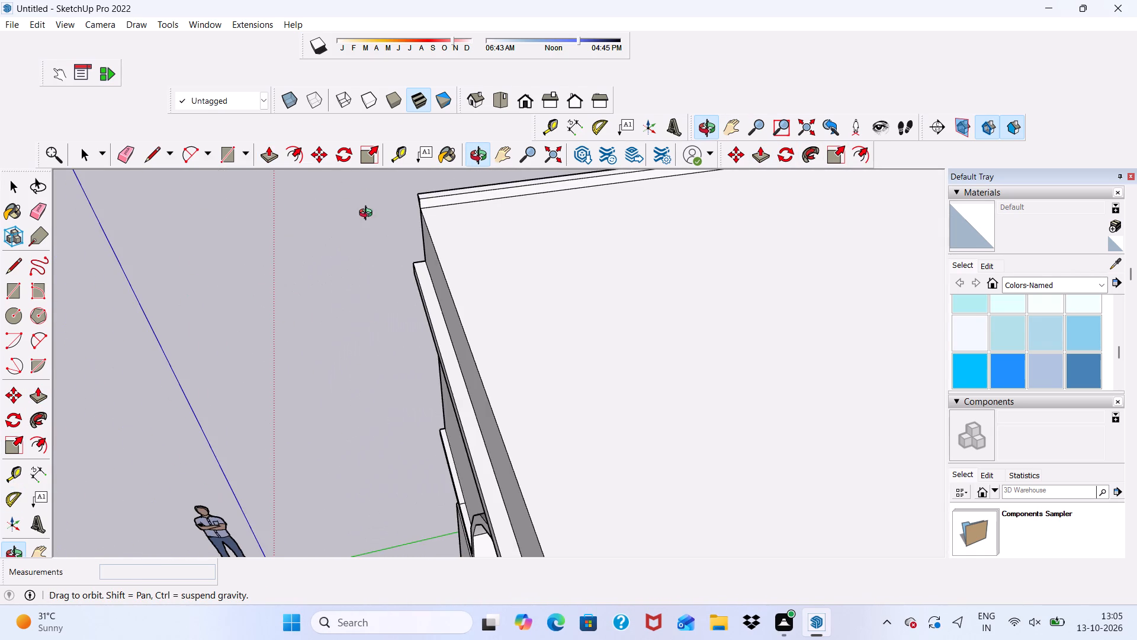
pyautogui.scroll(9, 436, 199)
pyautogui.moveTo(453, 236); pyautogui.dragTo(456, 252)
pyautogui.scroll(5, 423, 231)
pyautogui.scroll(-6, 422, 231)
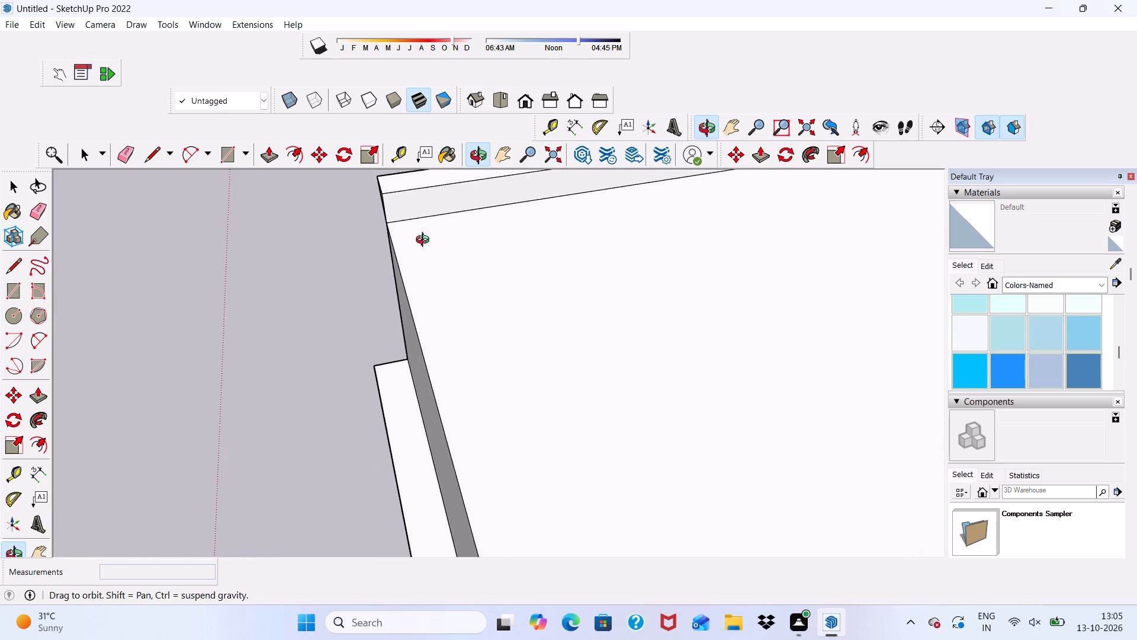
pyautogui.scroll(-3, 425, 241)
pyautogui.moveTo(403, 320); pyautogui.dragTo(404, 294)
pyautogui.scroll(6, 398, 201)
pyautogui.scroll(-5, 407, 201)
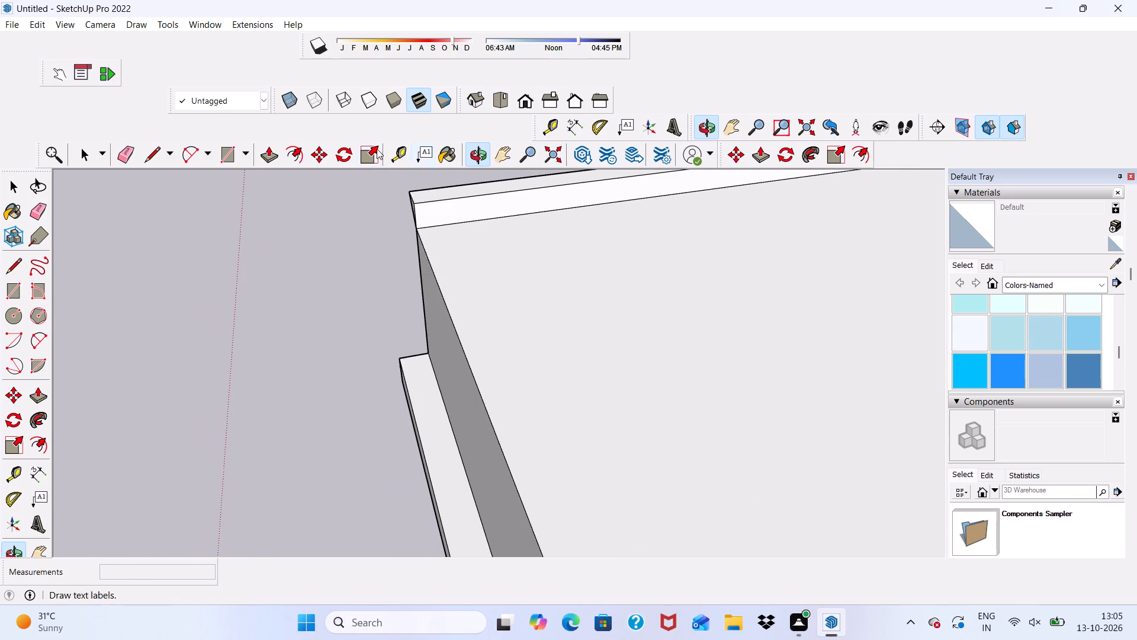
pyautogui.click(144, 160)
pyautogui.scroll(2, 410, 204)
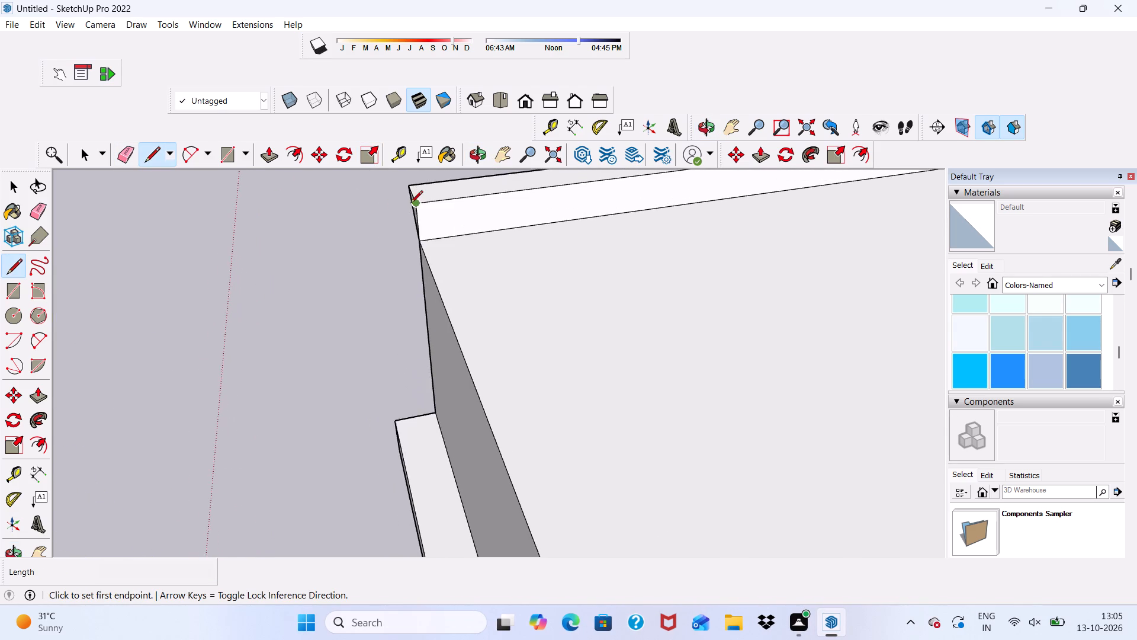
pyautogui.scroll(5, 410, 204)
pyautogui.click(416, 208)
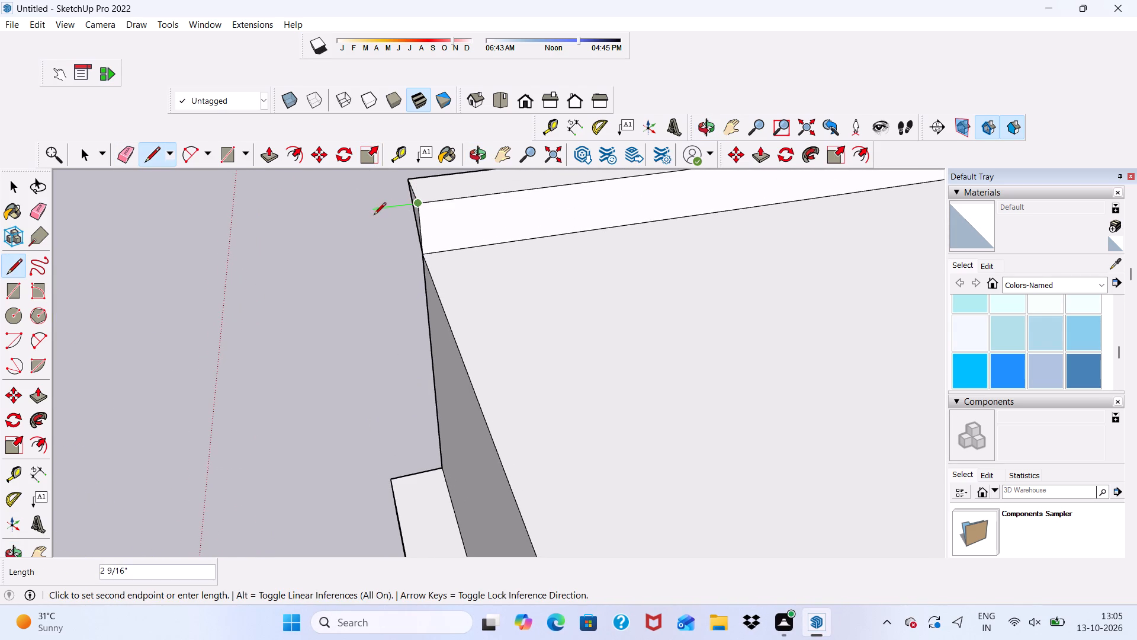
pyautogui.click(364, 216)
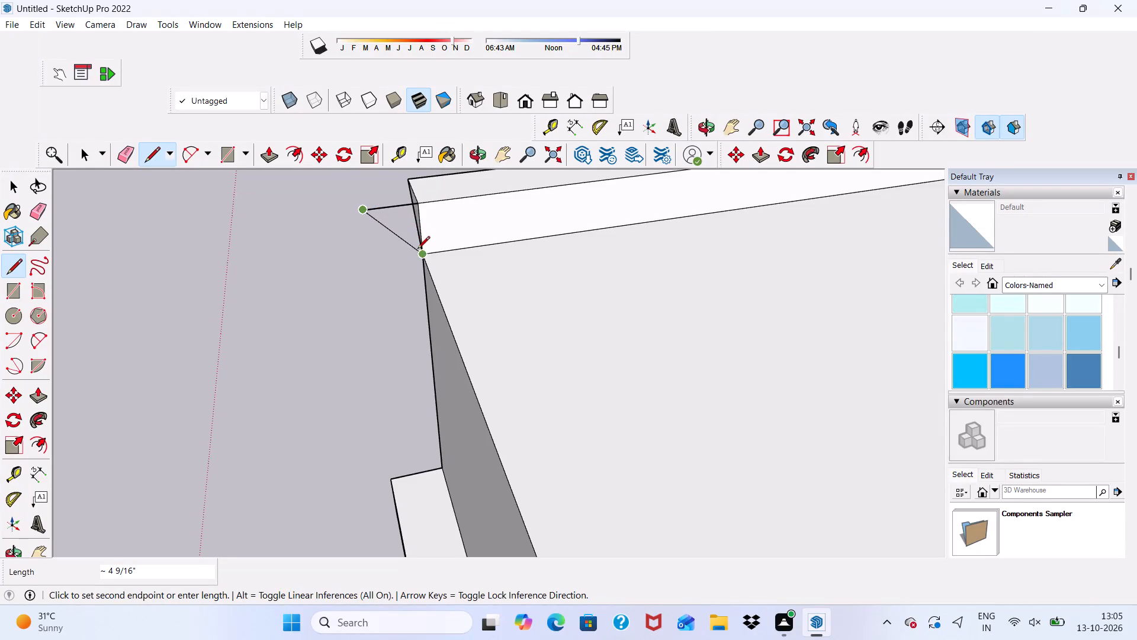
pyautogui.click(420, 254)
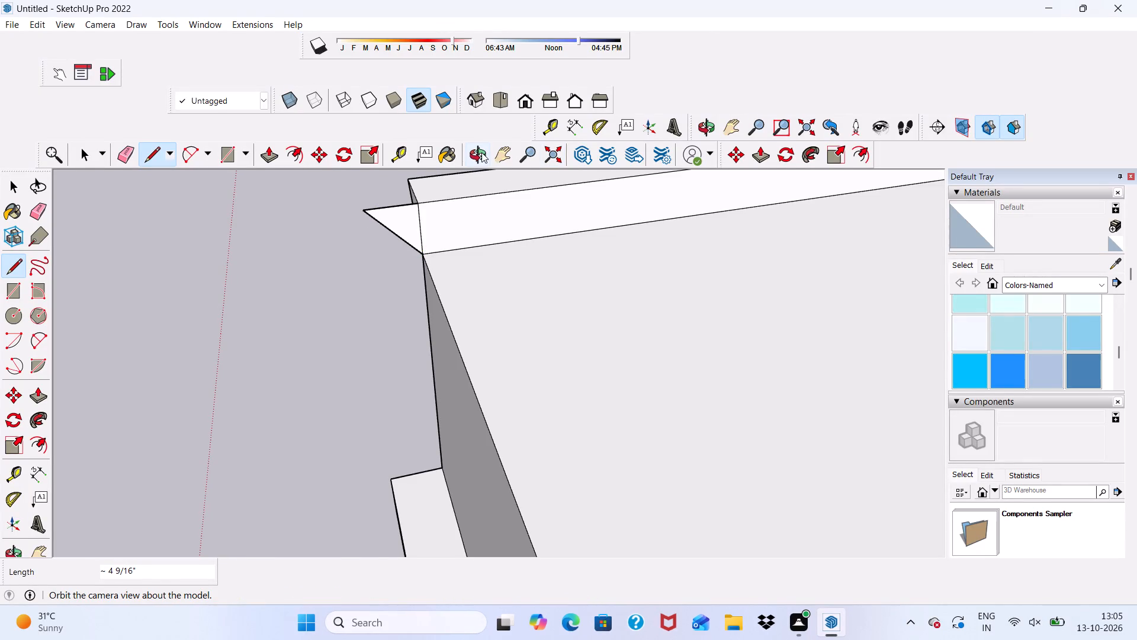
# Push/Pull the new triangular profile about 18' 9 3/4" along the arched block's front roof edge to its inner end.
pyautogui.click(481, 153)
pyautogui.scroll(-6, 306, 225)
pyautogui.moveTo(261, 247); pyautogui.dragTo(423, 201)
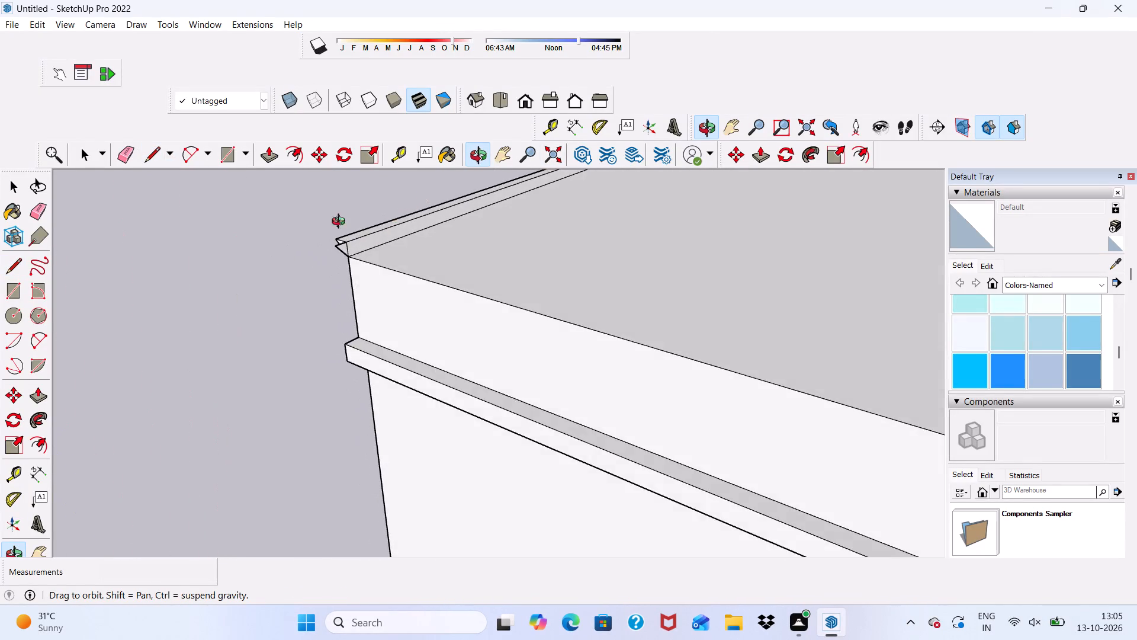
pyautogui.scroll(-5, 310, 228)
pyautogui.moveTo(289, 251); pyautogui.dragTo(344, 259)
pyautogui.scroll(8, 322, 250)
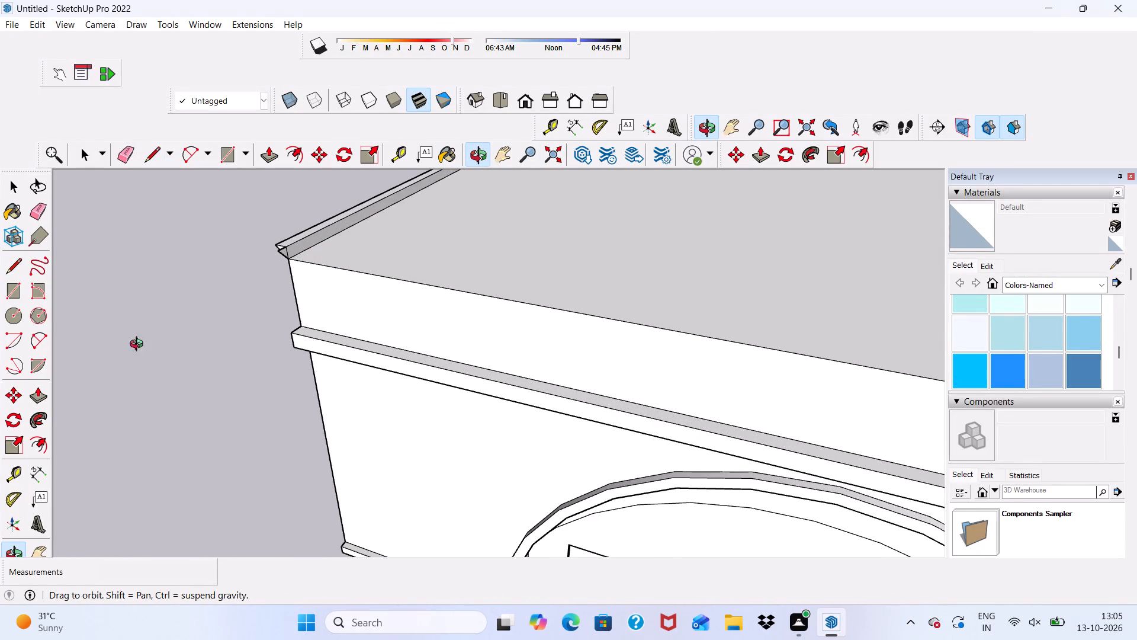
pyautogui.click(41, 397)
pyautogui.scroll(8, 276, 258)
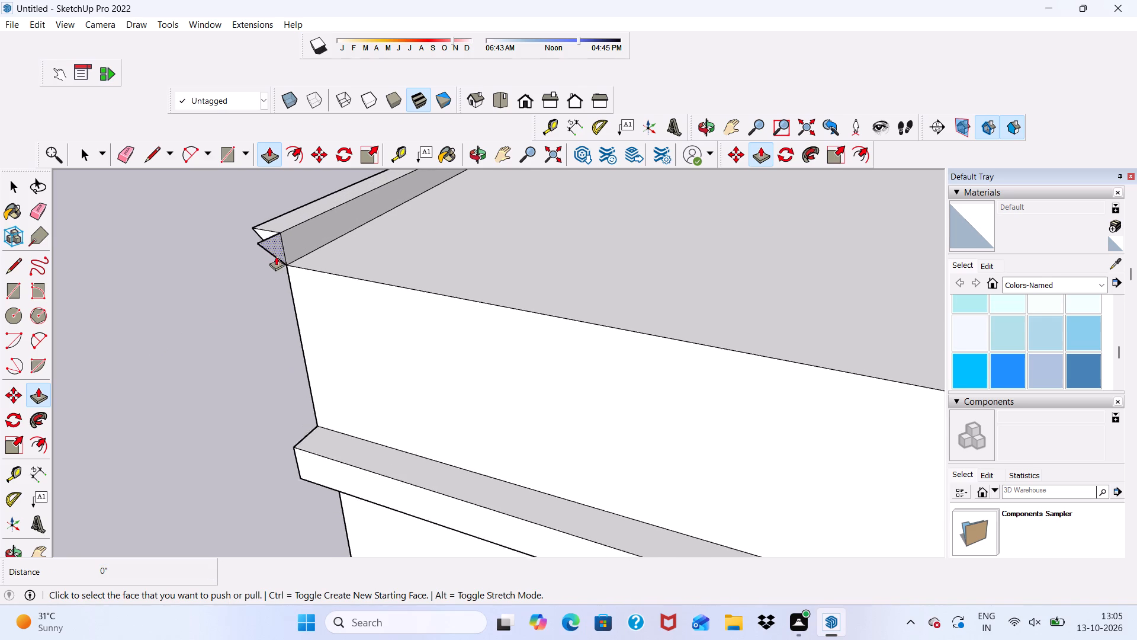
pyautogui.scroll(1, 276, 256)
pyautogui.click(270, 243)
pyautogui.scroll(-7, 303, 248)
pyautogui.scroll(1, 299, 245)
pyautogui.scroll(-6, 298, 244)
pyautogui.scroll(1, 298, 244)
pyautogui.scroll(-5, 294, 240)
pyautogui.scroll(2, 294, 240)
pyautogui.scroll(-10, 294, 240)
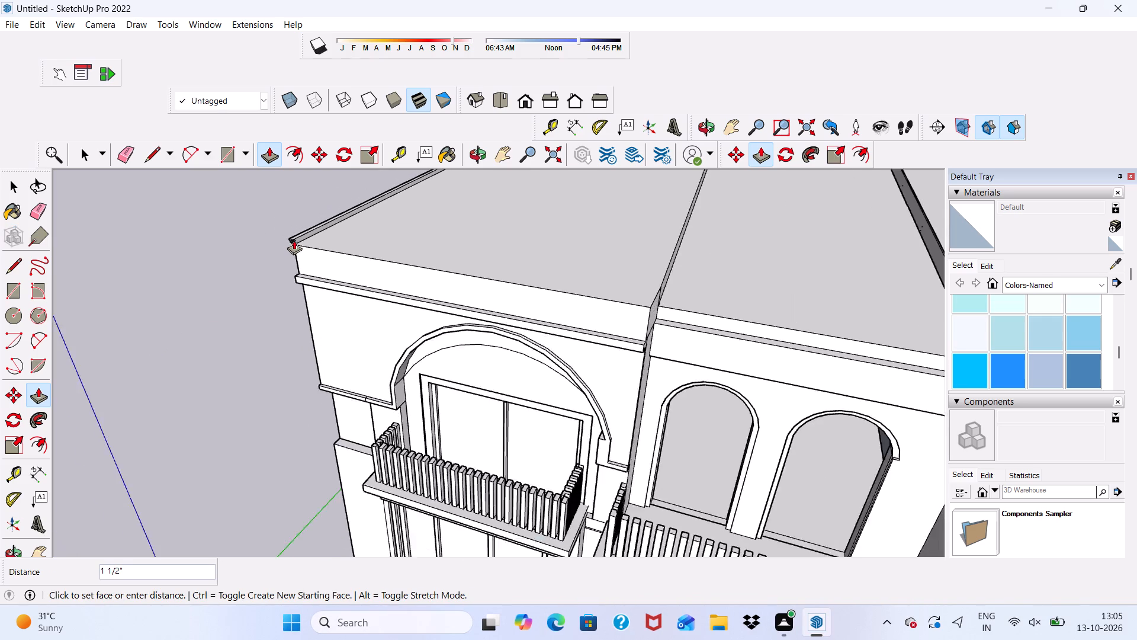
pyautogui.scroll(1, 294, 240)
pyautogui.scroll(-2, 294, 240)
pyautogui.scroll(10, 611, 292)
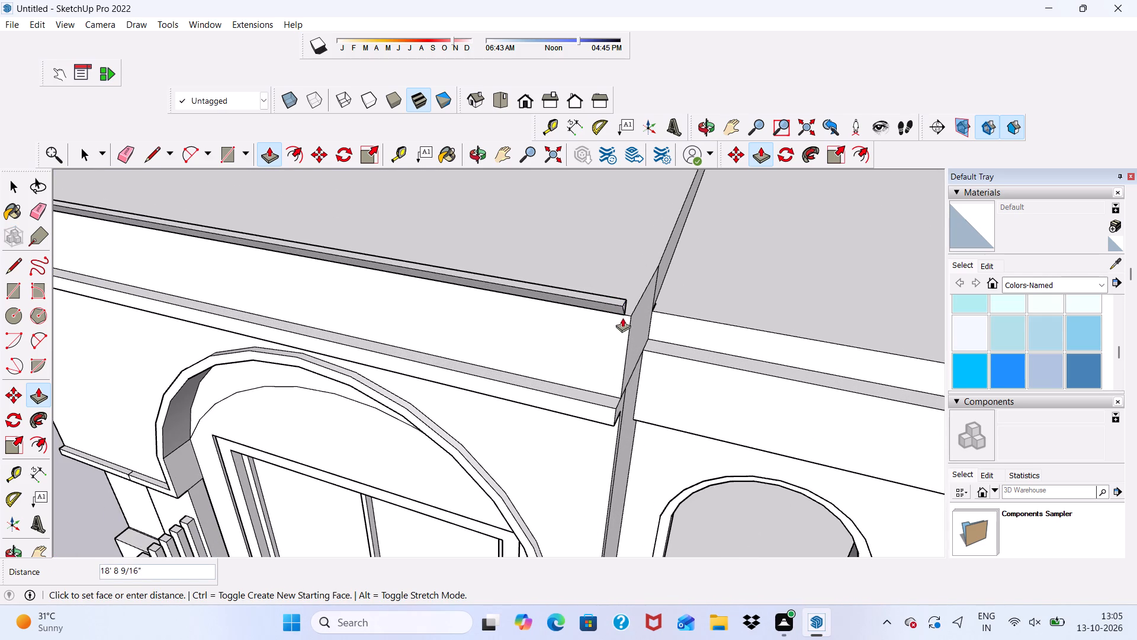
pyautogui.click(629, 318)
pyautogui.scroll(-5, 628, 328)
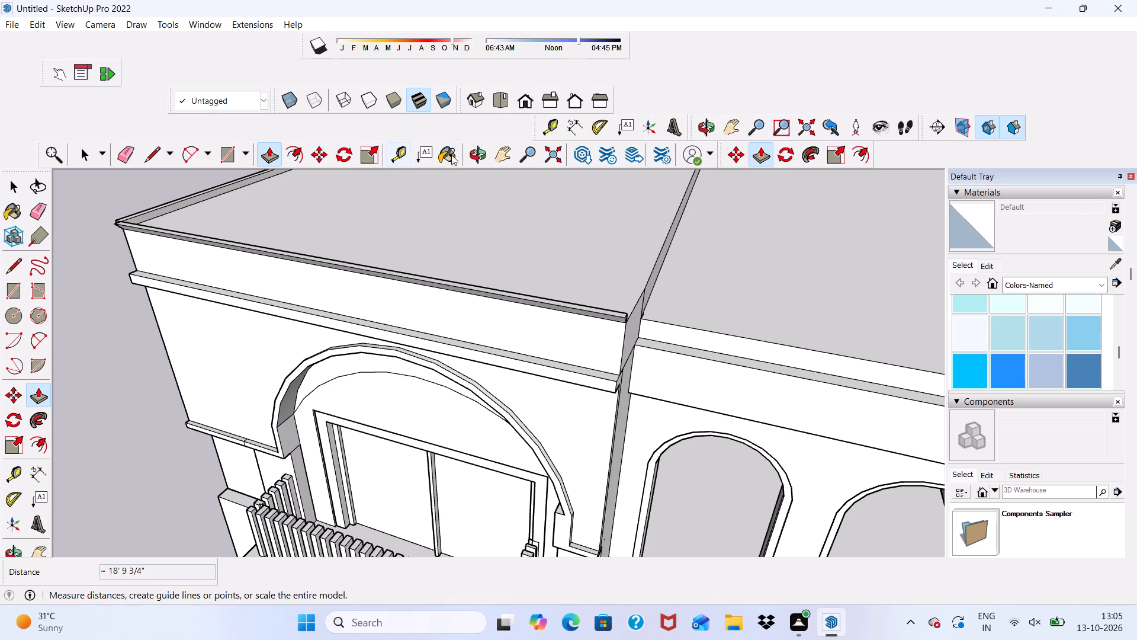
# Close the top of the gap between the two flares at the outer front corner with two lines, the second about 2 1/2" long.
pyautogui.click(474, 153)
pyautogui.scroll(8, 125, 215)
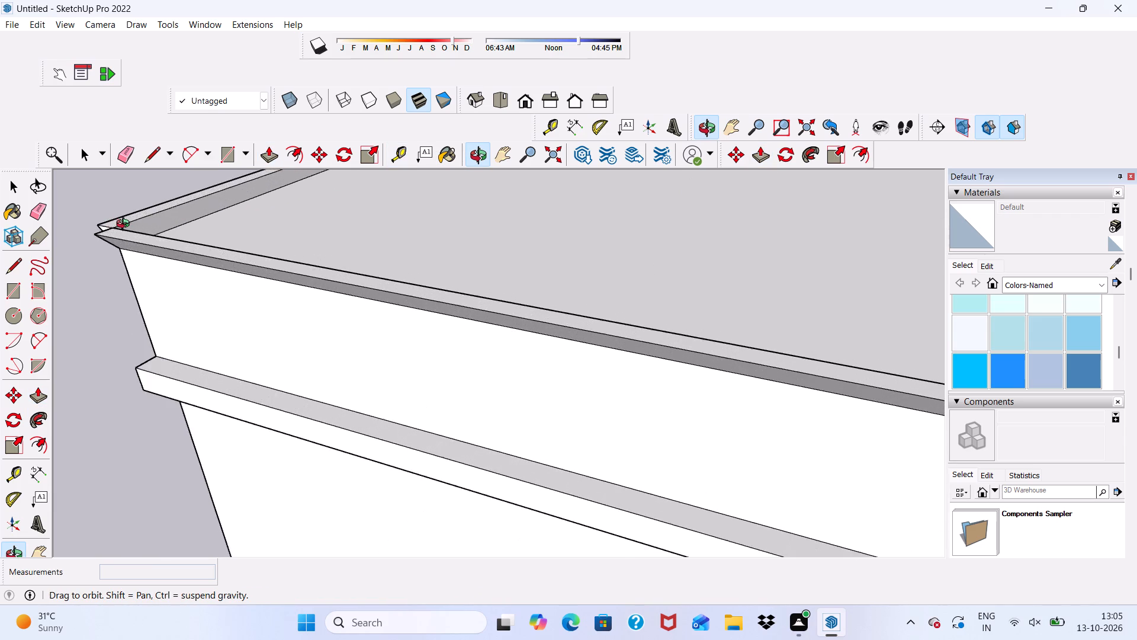
pyautogui.scroll(6, 126, 225)
pyautogui.moveTo(88, 241); pyautogui.dragTo(178, 262)
pyautogui.scroll(-6, 206, 251)
pyautogui.scroll(-6, 131, 238)
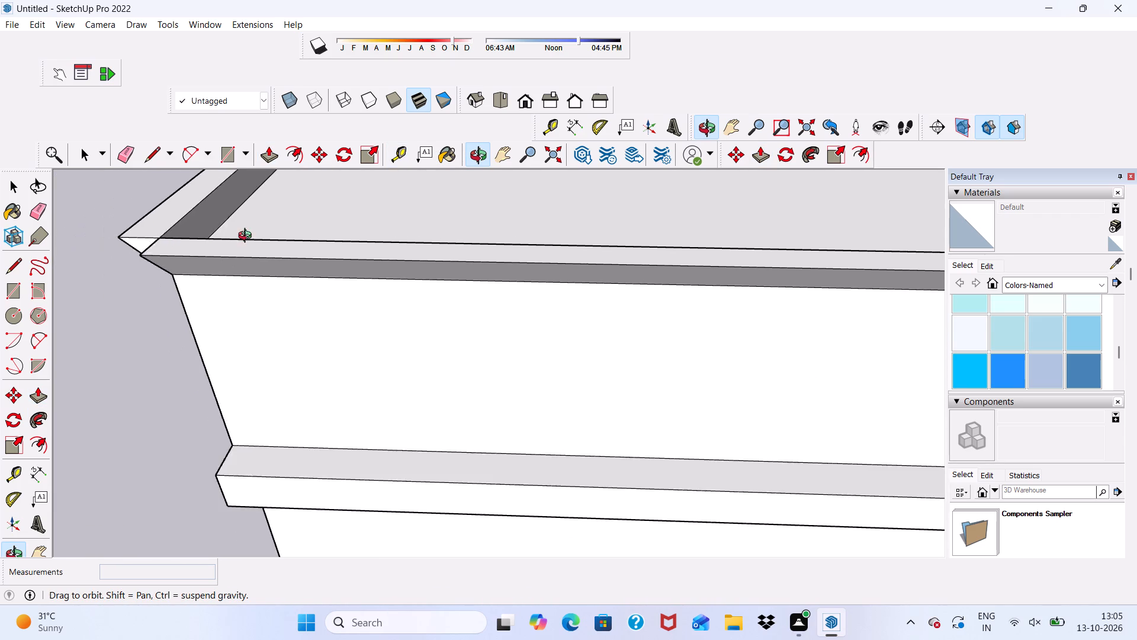
pyautogui.scroll(-5, 248, 237)
pyautogui.scroll(6, 143, 241)
pyautogui.scroll(-5, 159, 238)
pyautogui.scroll(4, 192, 233)
pyautogui.scroll(-3, 192, 233)
pyautogui.click(148, 163)
pyautogui.scroll(3, 192, 246)
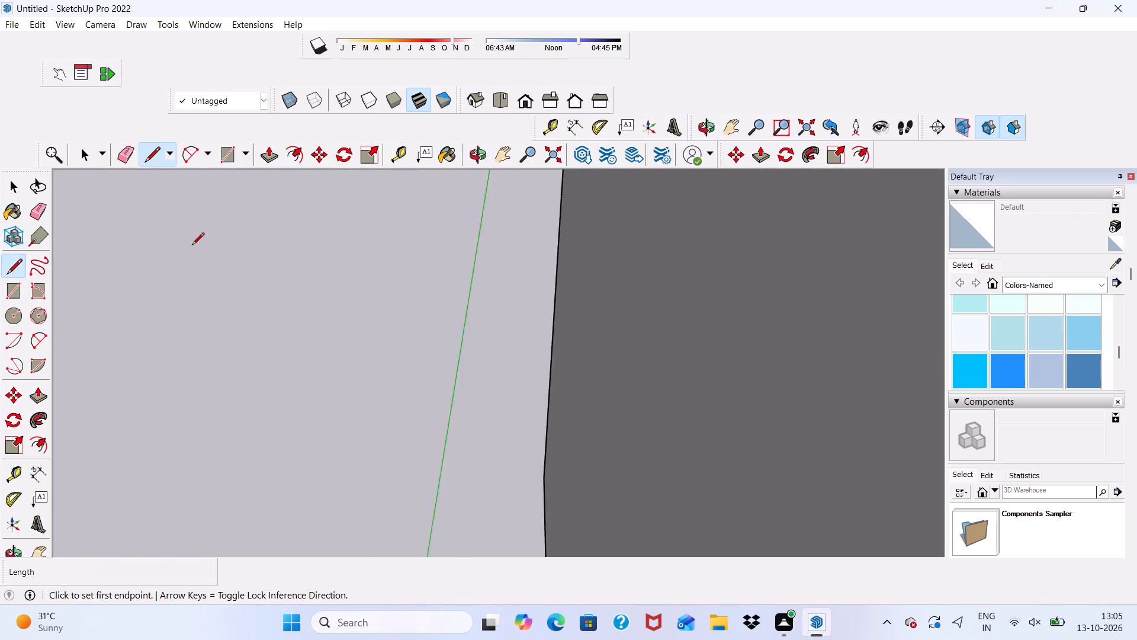
pyautogui.scroll(-4, 192, 240)
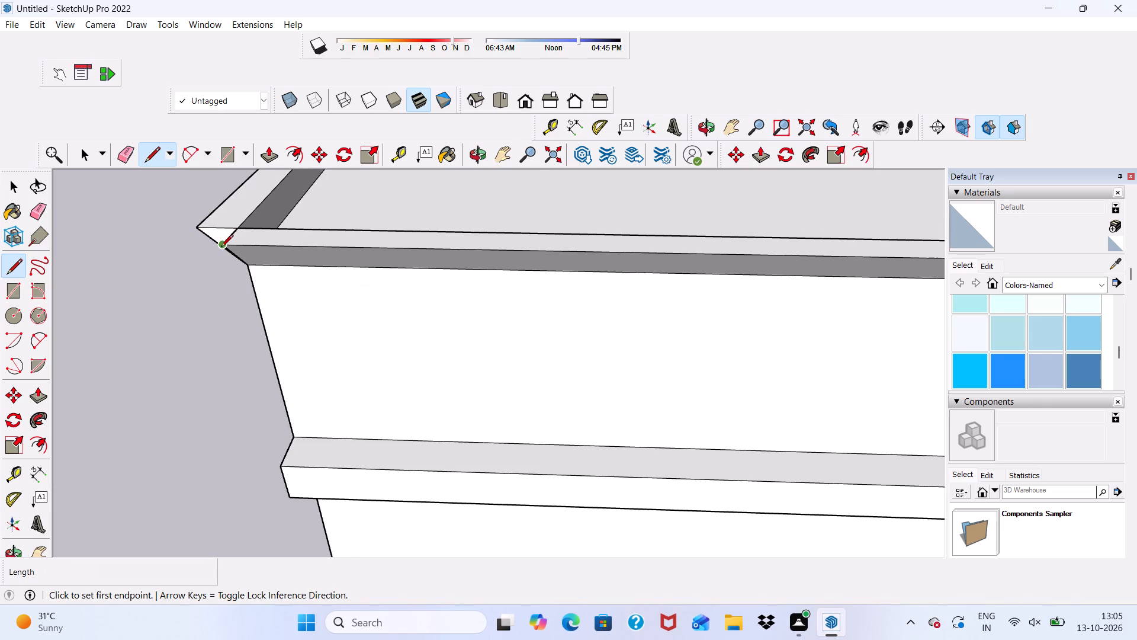
pyautogui.click(221, 248)
pyautogui.scroll(5, 187, 238)
pyautogui.scroll(-5, 187, 238)
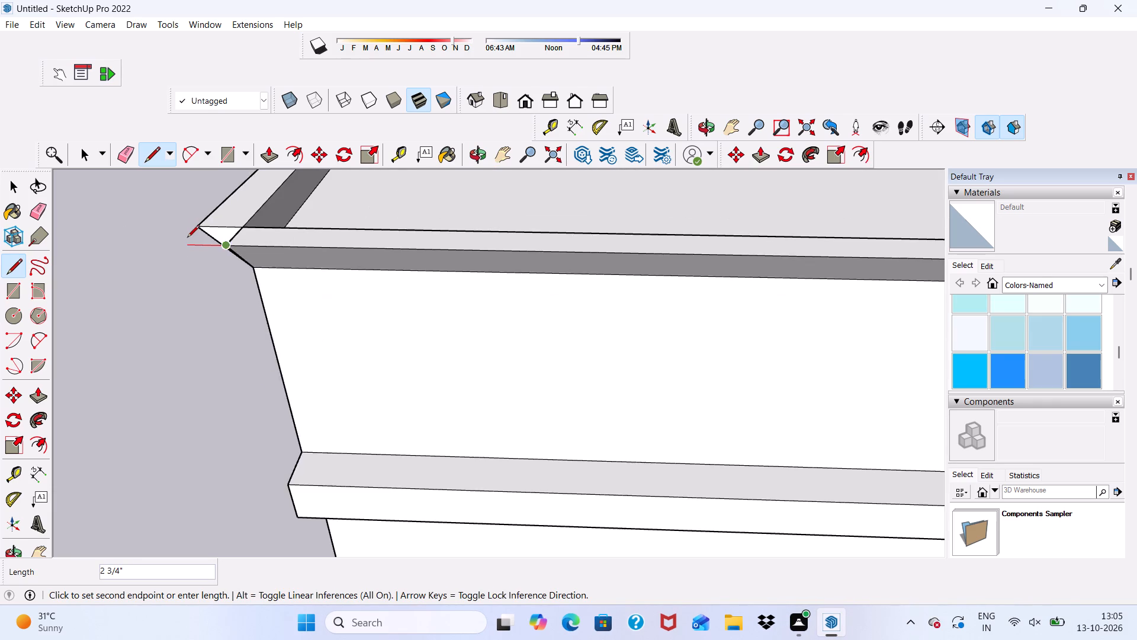
pyautogui.scroll(1, 186, 236)
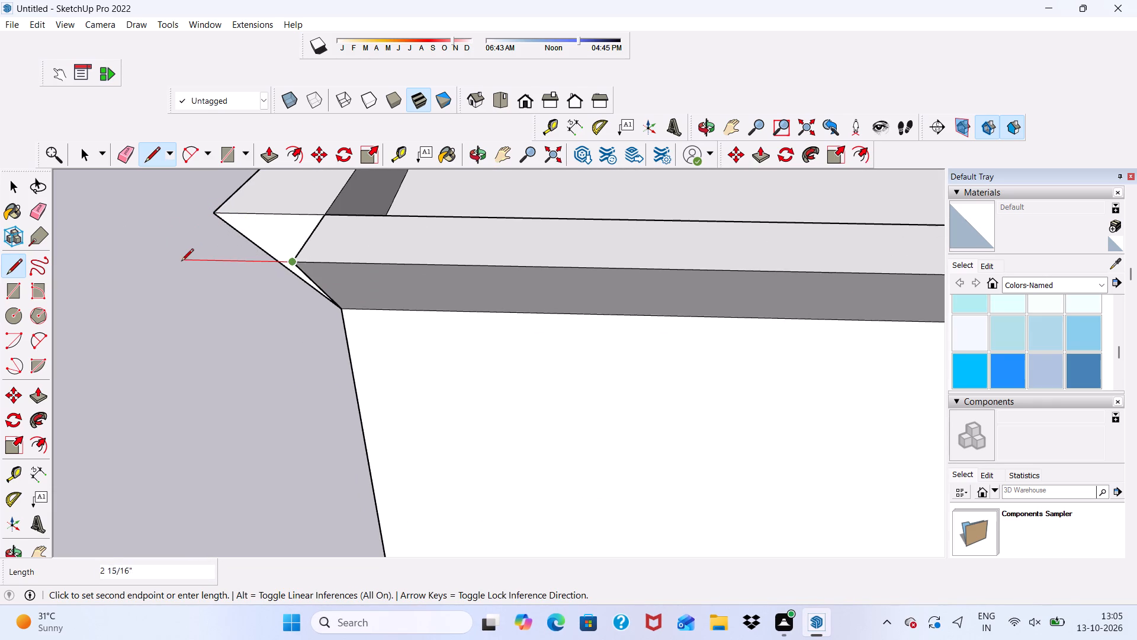
pyautogui.scroll(2, 176, 261)
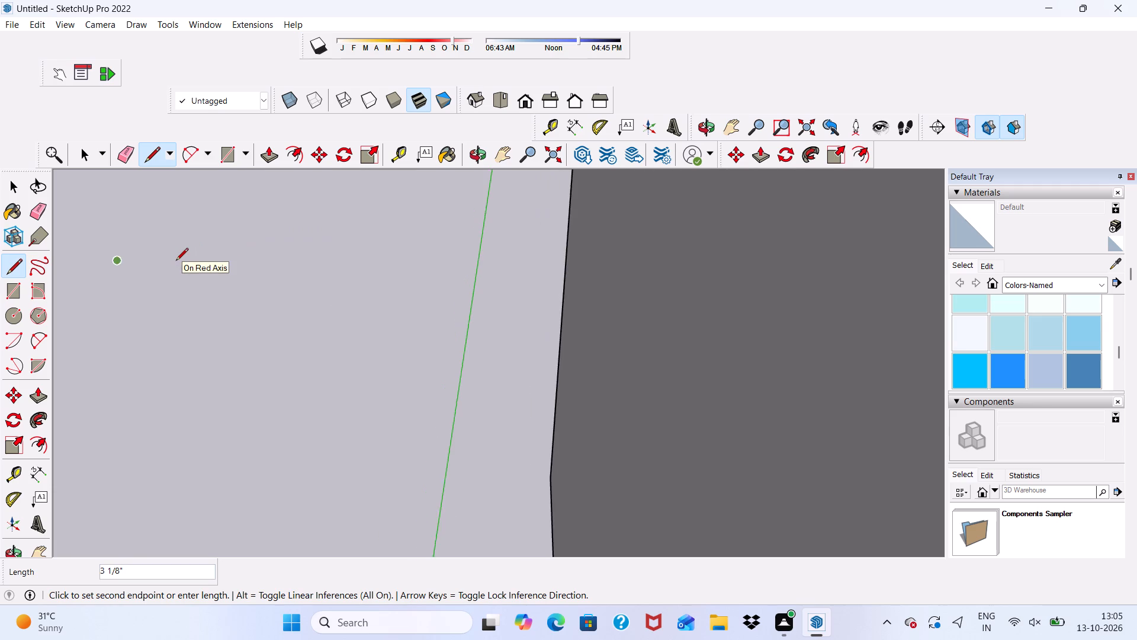
pyautogui.scroll(-1, 176, 261)
pyautogui.scroll(1, 181, 251)
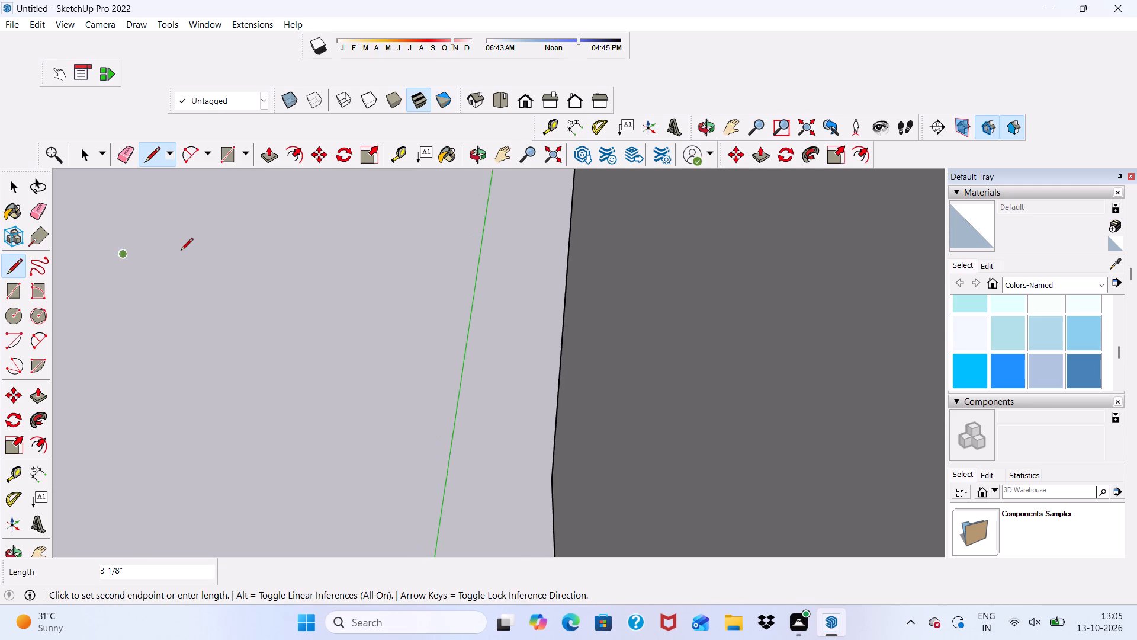
pyautogui.scroll(3, 181, 251)
pyautogui.scroll(-10, 197, 263)
pyautogui.scroll(9, 217, 261)
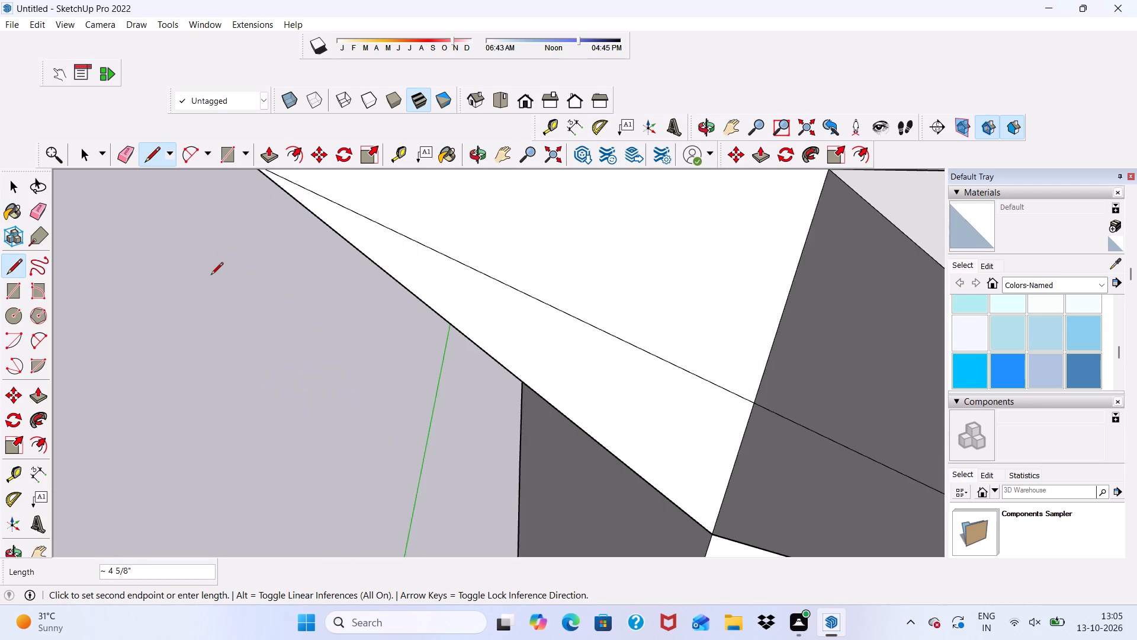
pyautogui.scroll(-4, 211, 276)
pyautogui.scroll(3, 211, 276)
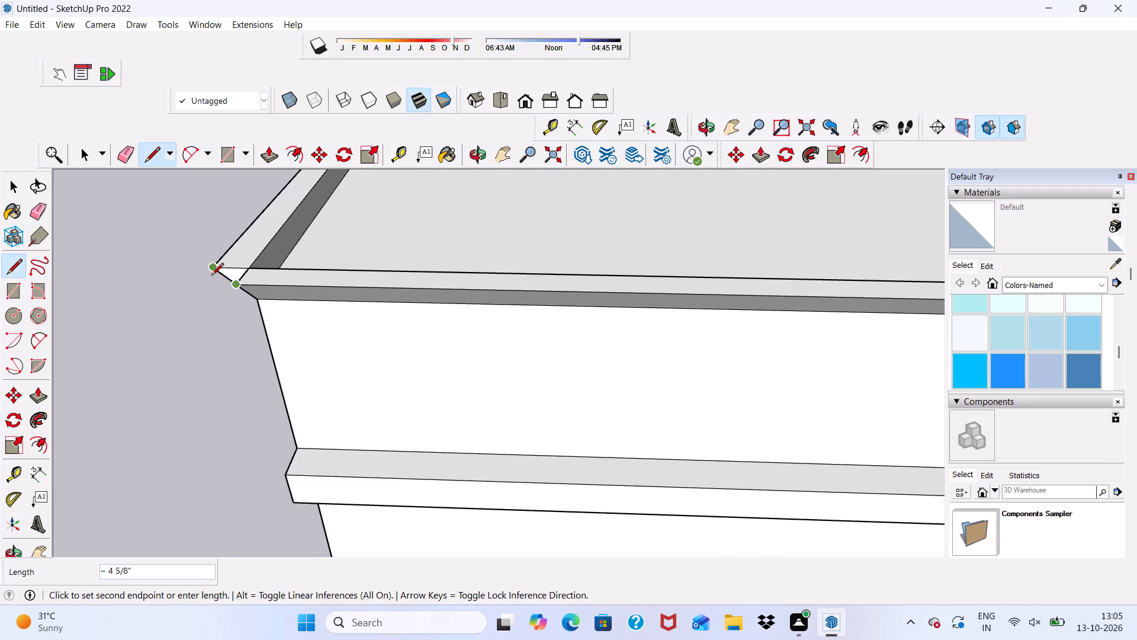
pyautogui.scroll(2, 211, 276)
pyautogui.scroll(-2, 211, 276)
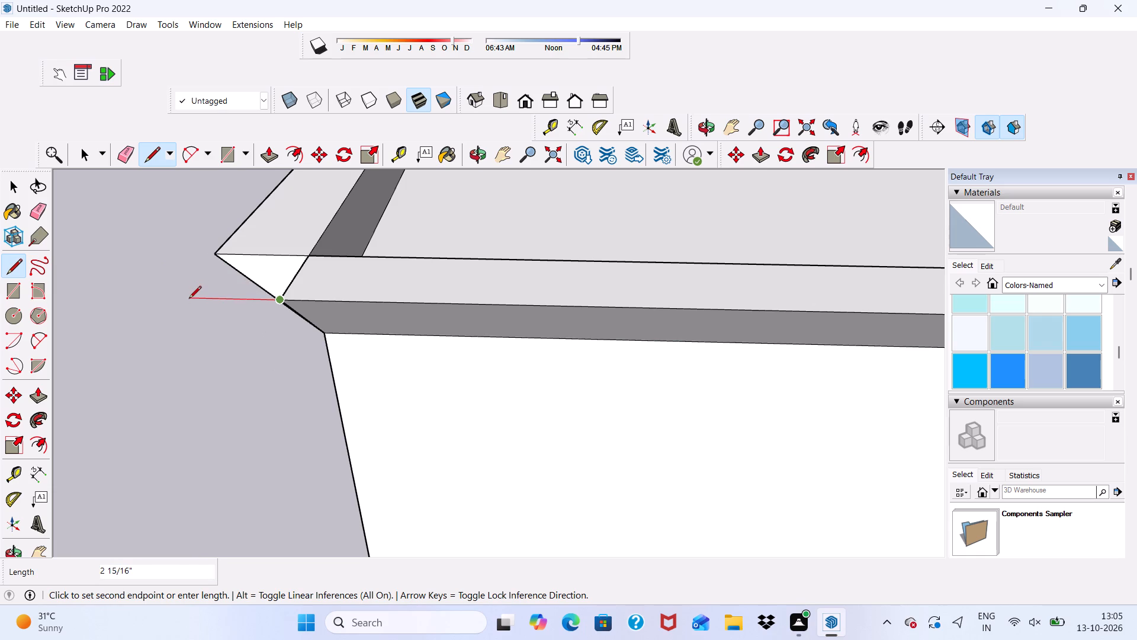
pyautogui.click(175, 296)
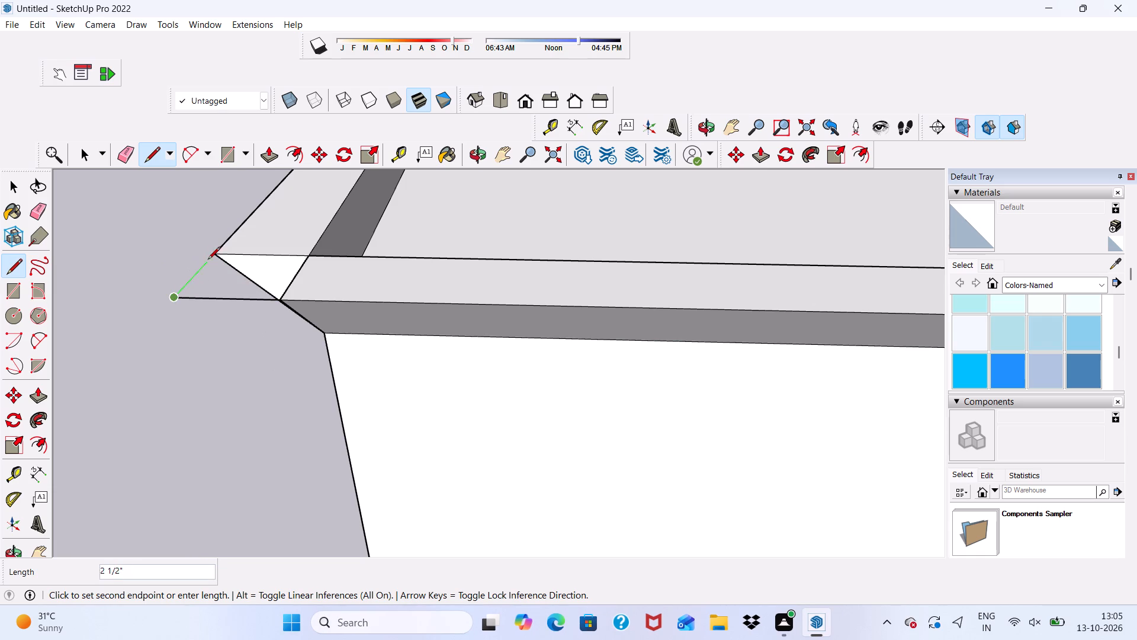
pyautogui.click(213, 257)
# Draw a sloping line about 5 11/16" long from the flare's outer corner tip down to the wall corner, closing the mitre's underside.
pyautogui.press('o')
pyautogui.scroll(-3, 216, 258)
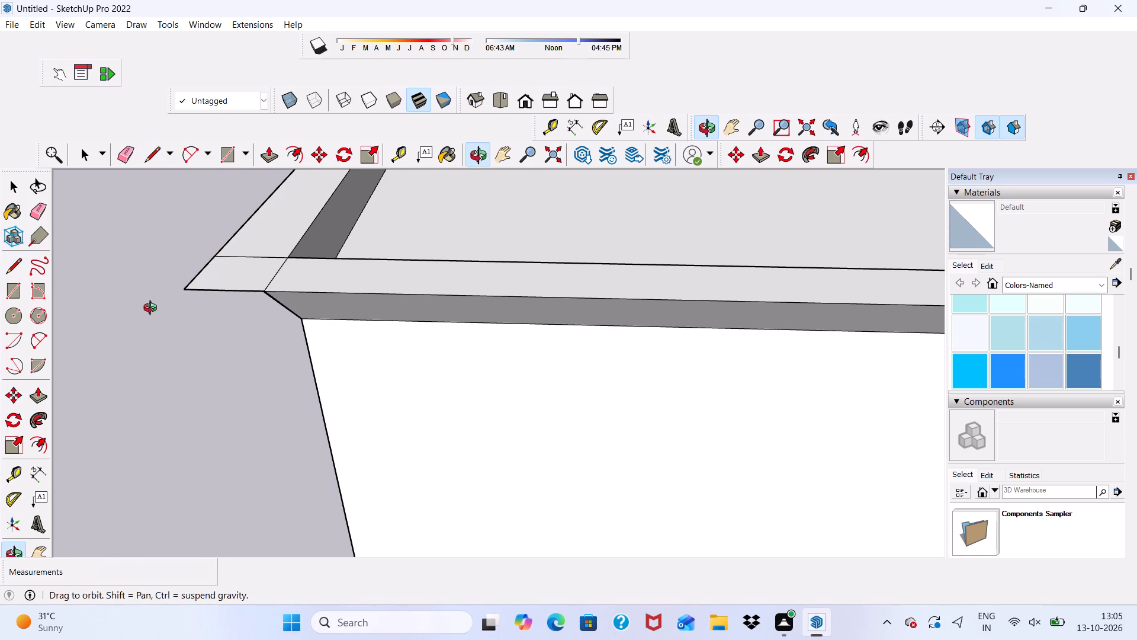
pyautogui.keyDown('shift'); pyautogui.moveTo(171, 299); pyautogui.dragTo(265, 234); pyautogui.keyUp('shift')
pyautogui.scroll(4, 237, 269)
pyautogui.scroll(-4, 239, 279)
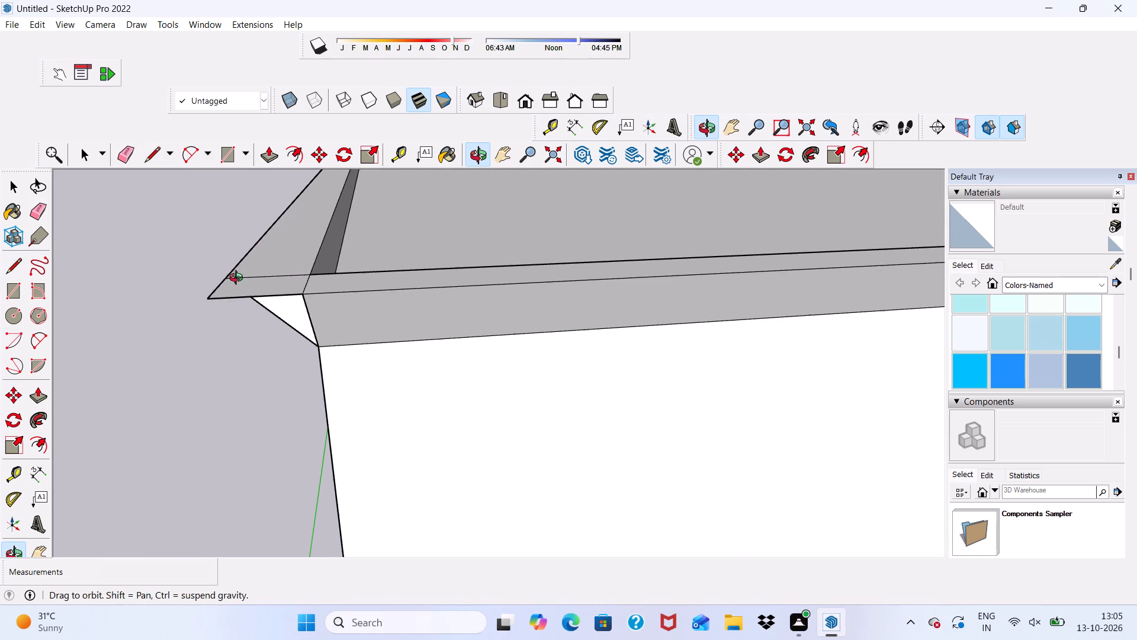
pyautogui.scroll(-2, 239, 279)
pyautogui.moveTo(227, 311); pyautogui.dragTo(192, 303)
pyautogui.moveTo(198, 289); pyautogui.dragTo(210, 262)
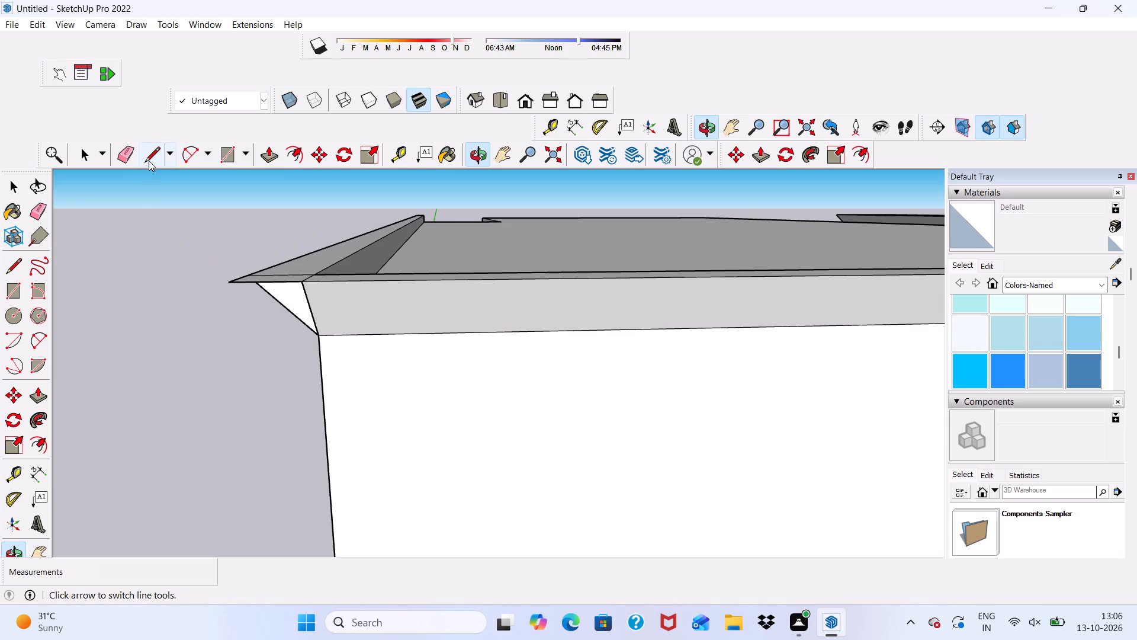
pyautogui.click(149, 160)
pyautogui.click(229, 281)
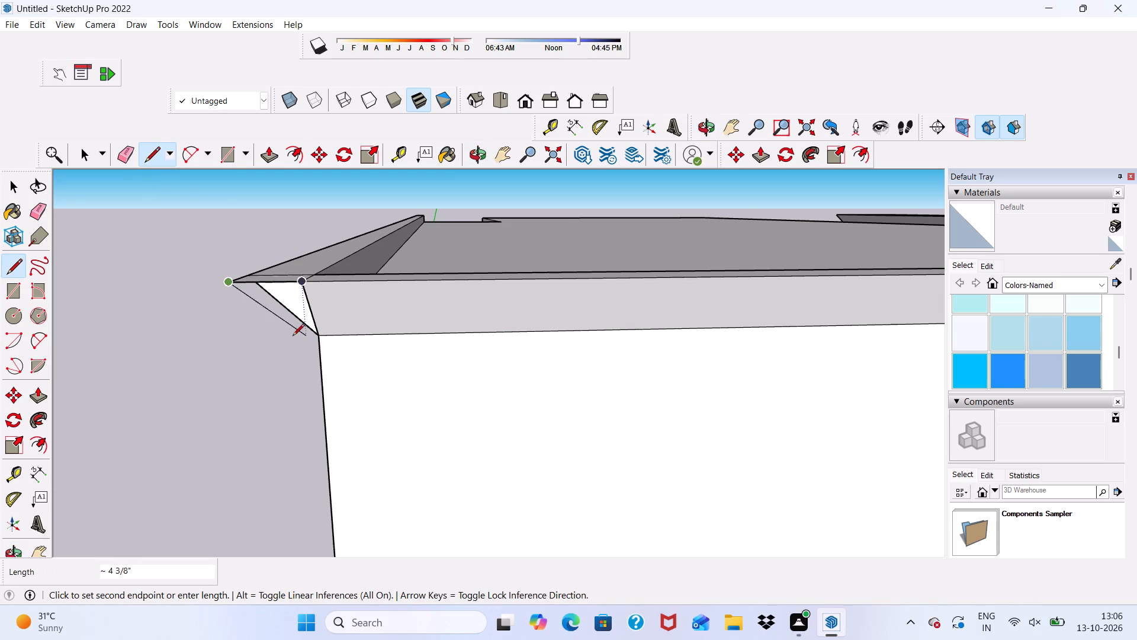
pyautogui.click(316, 335)
pyautogui.press('space')
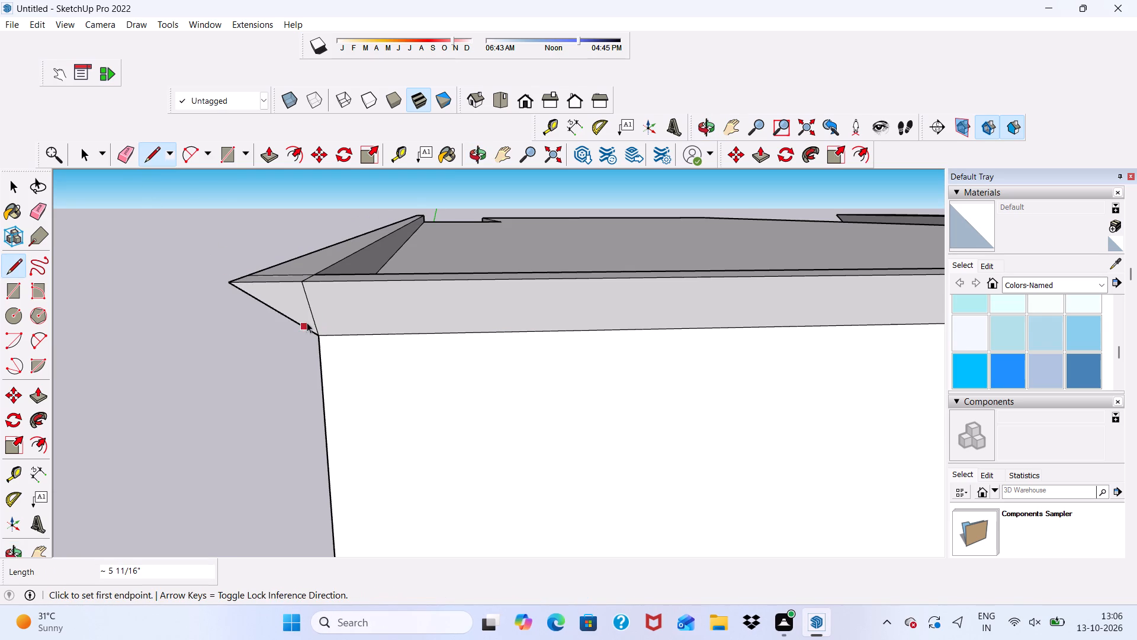
# Examine the mitred flare corner and the adjoining roof edges of the arched block from the outer side.
pyautogui.press('o')
pyautogui.scroll(-7, 282, 306)
pyautogui.moveTo(204, 296); pyautogui.dragTo(497, 252)
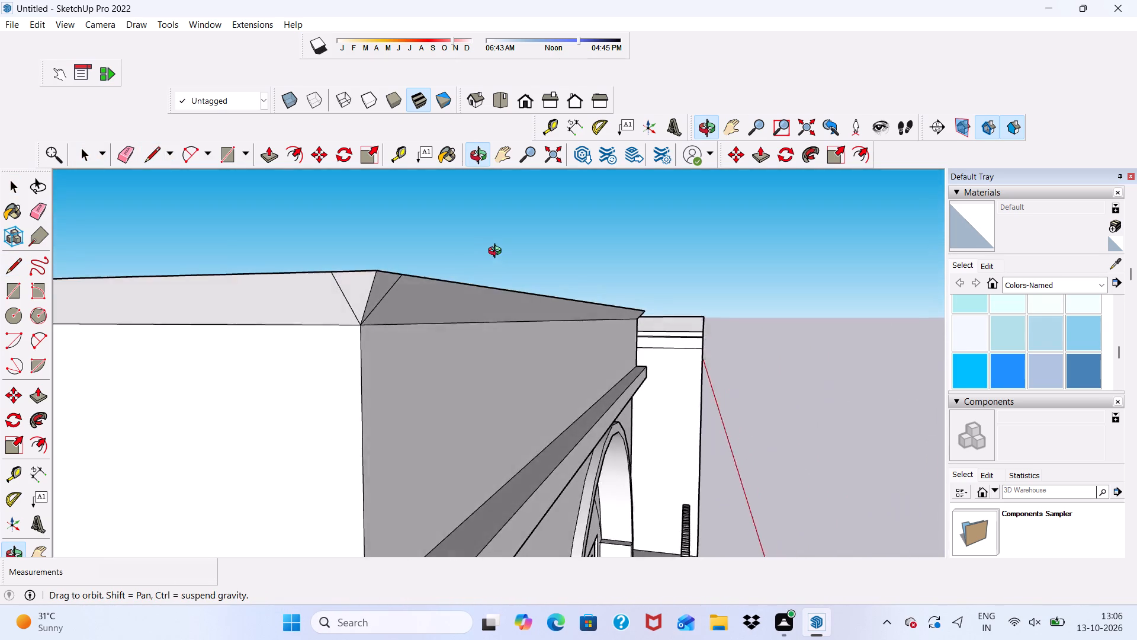
pyautogui.moveTo(497, 252); pyautogui.dragTo(574, 293)
pyautogui.scroll(-5, 564, 295)
pyautogui.scroll(5, 480, 397)
pyautogui.scroll(-5, 472, 392)
pyautogui.moveTo(543, 302); pyautogui.dragTo(510, 318)
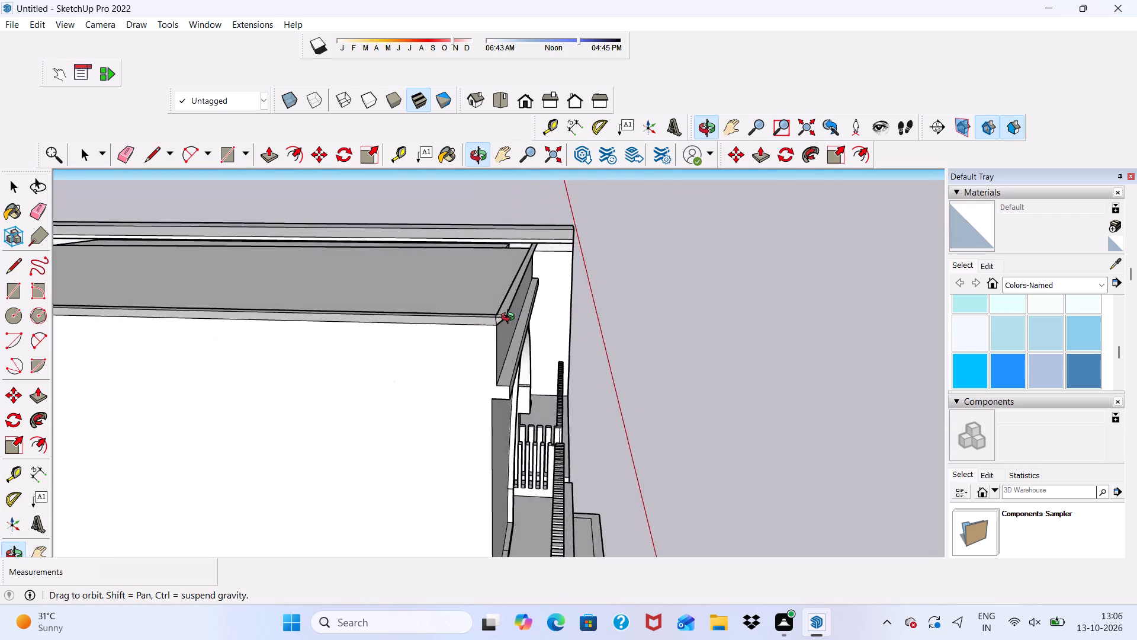
# Erase the dividing edges on top of the cap's outer front corner so the two strips form one face.
pyautogui.moveTo(510, 318); pyautogui.dragTo(502, 361)
pyautogui.scroll(4, 496, 340)
pyautogui.scroll(1, 460, 444)
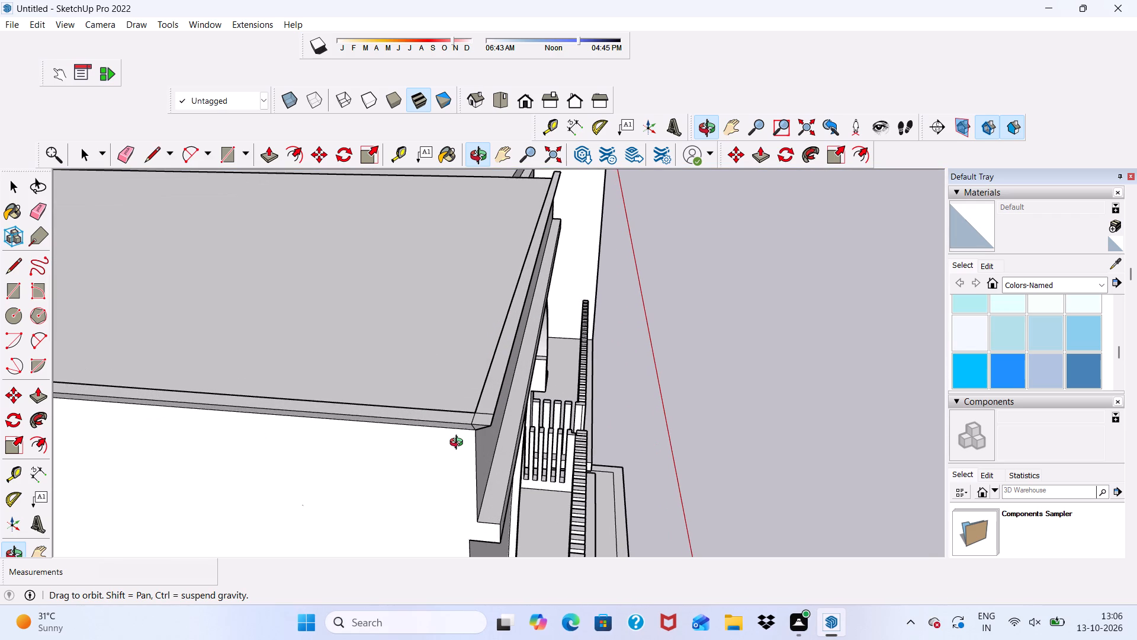
pyautogui.scroll(1, 458, 444)
pyautogui.press('space')
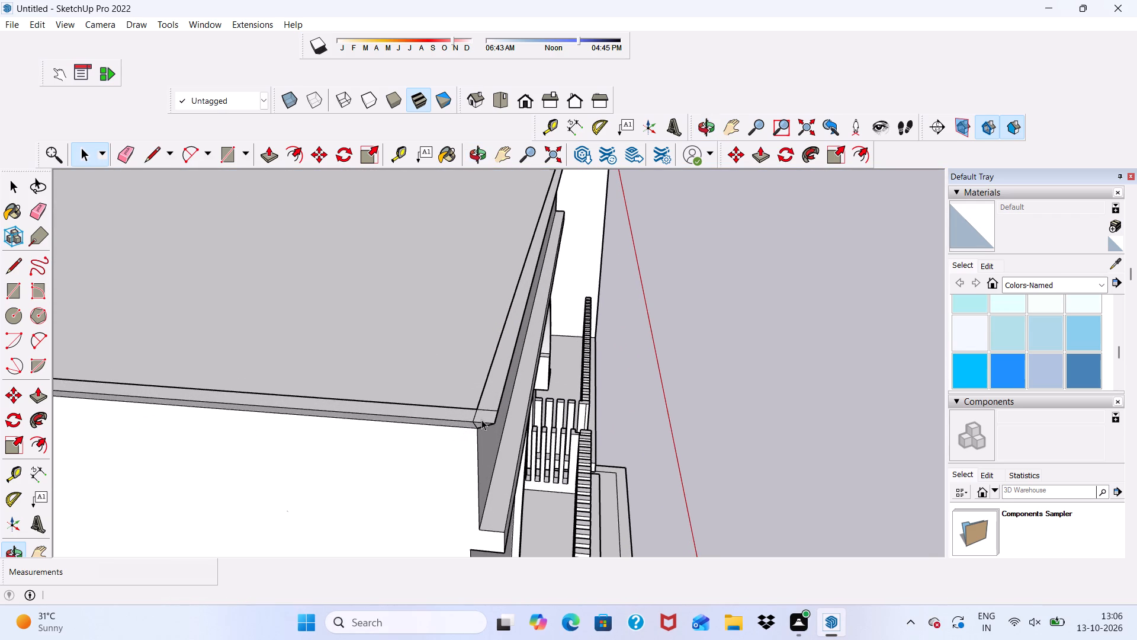
pyautogui.scroll(8, 478, 415)
pyautogui.press('e')
pyautogui.moveTo(502, 390); pyautogui.dragTo(501, 402)
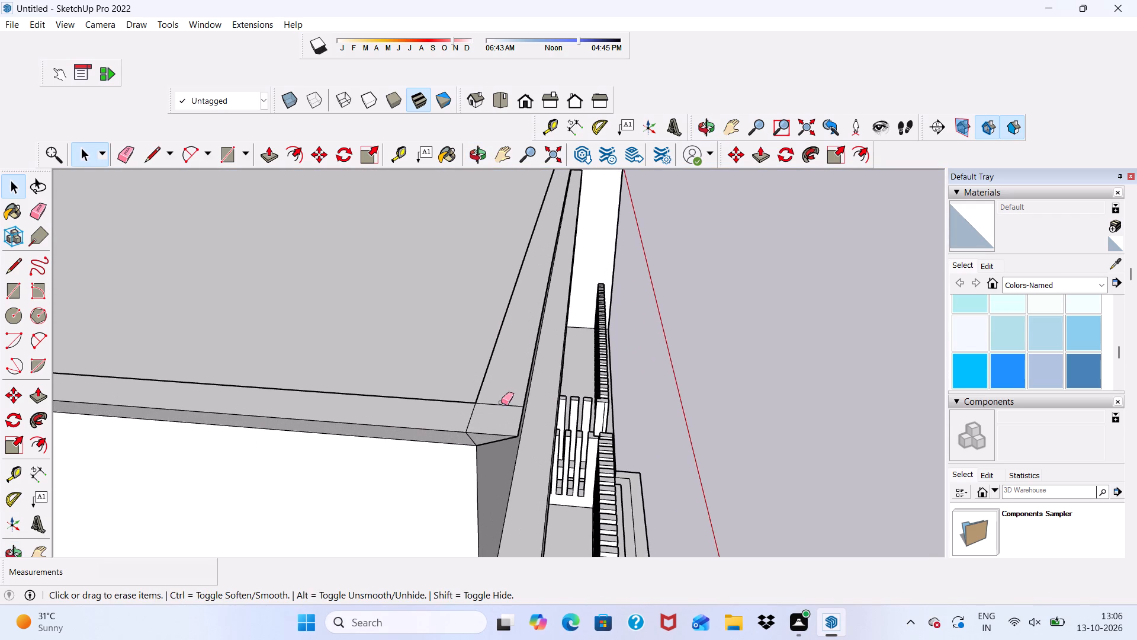
pyautogui.moveTo(501, 402); pyautogui.dragTo(465, 410)
# Push/Pull the merged L-shaped top face of the roof-edge cap by about 3/16".
pyautogui.press('space')
pyautogui.click(493, 417)
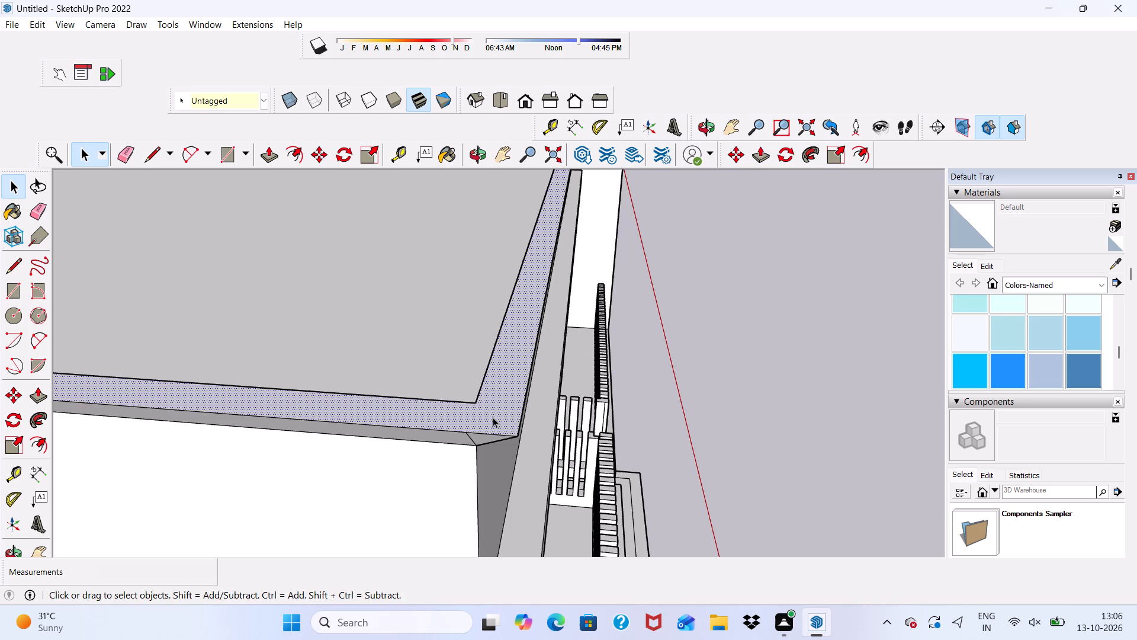
pyautogui.press('p')
pyautogui.click(492, 417)
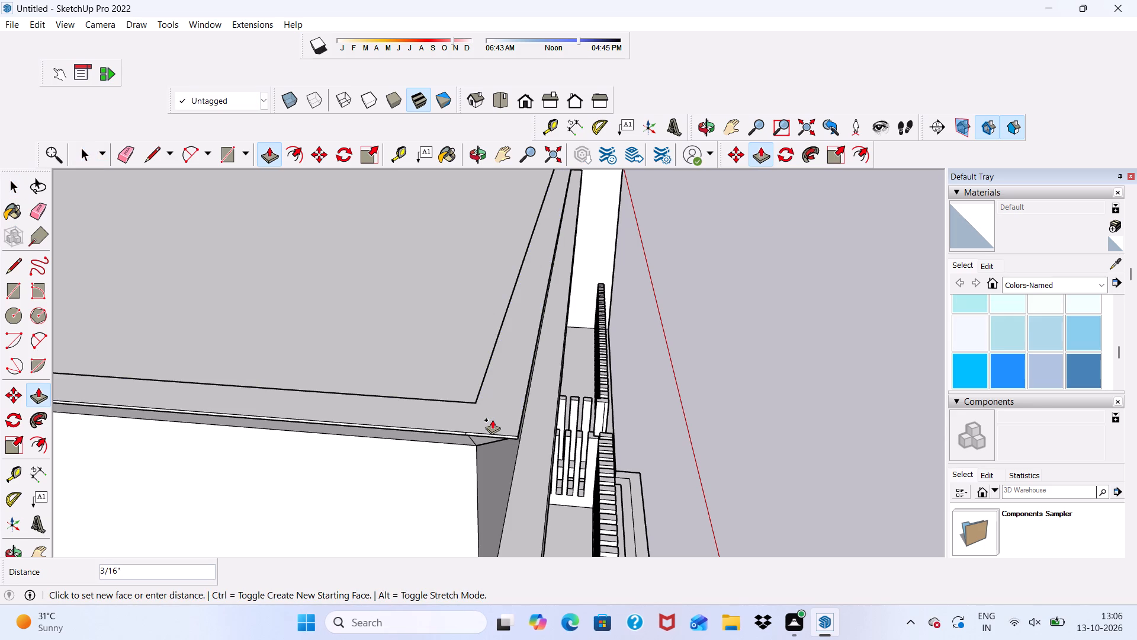
pyautogui.click(492, 420)
pyautogui.press('space')
pyautogui.press('o')
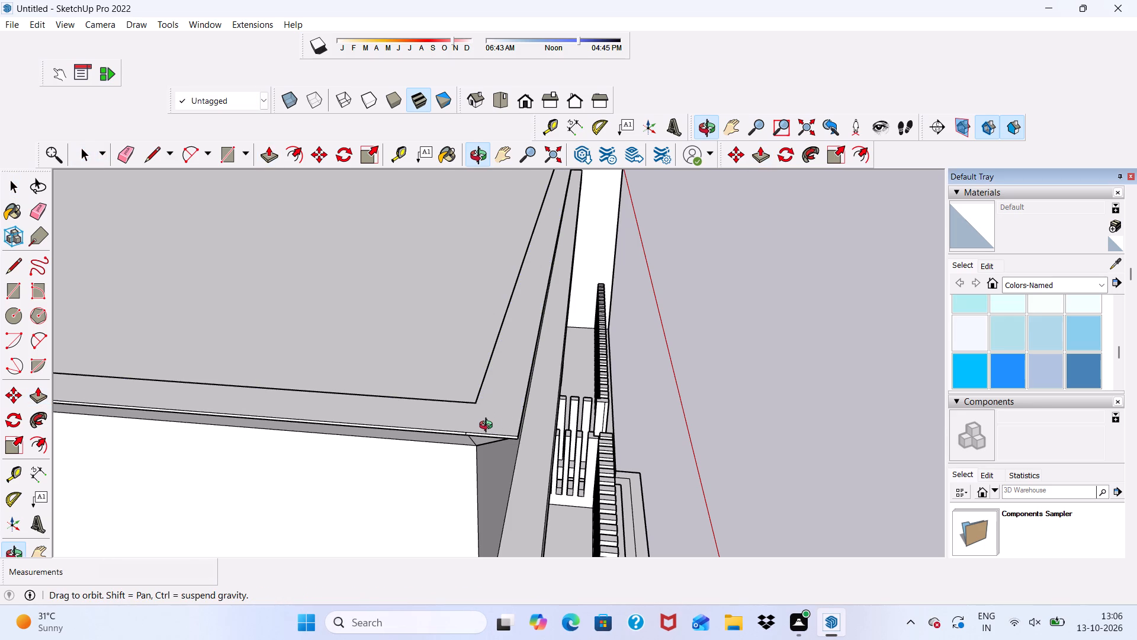
# Examine the mitred cap corner and the arched block's roof edges from the outer side and the front.
pyautogui.moveTo(489, 427); pyautogui.dragTo(509, 313)
pyautogui.scroll(-4, 509, 310)
pyautogui.scroll(8, 489, 327)
pyautogui.scroll(-4, 505, 353)
pyautogui.moveTo(537, 386); pyautogui.dragTo(518, 377)
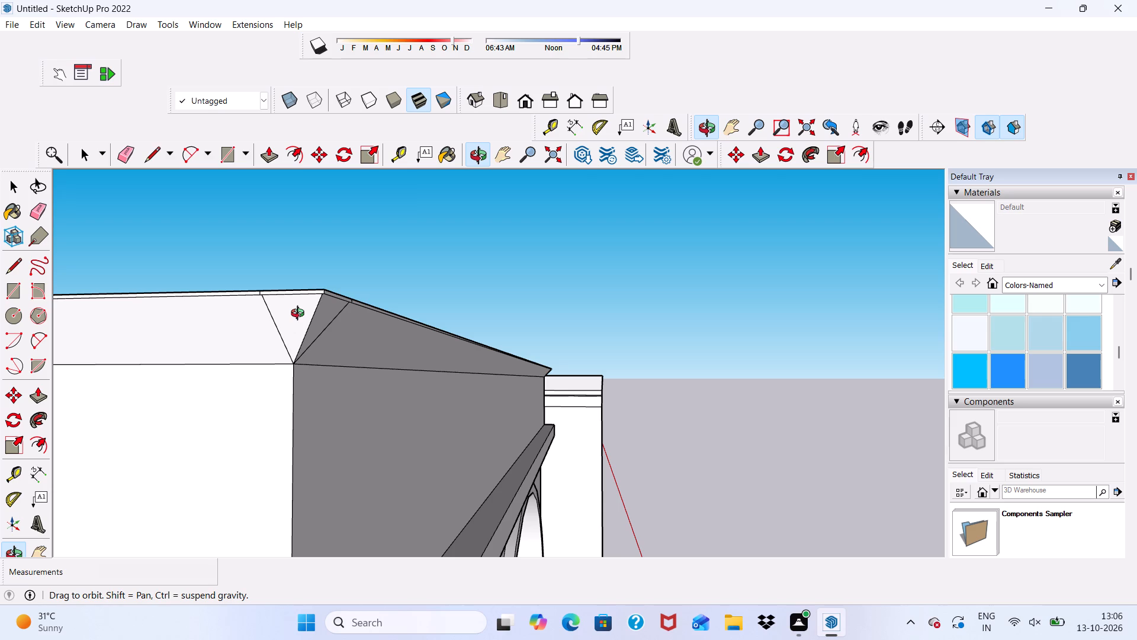
pyautogui.scroll(-3, 5, 188)
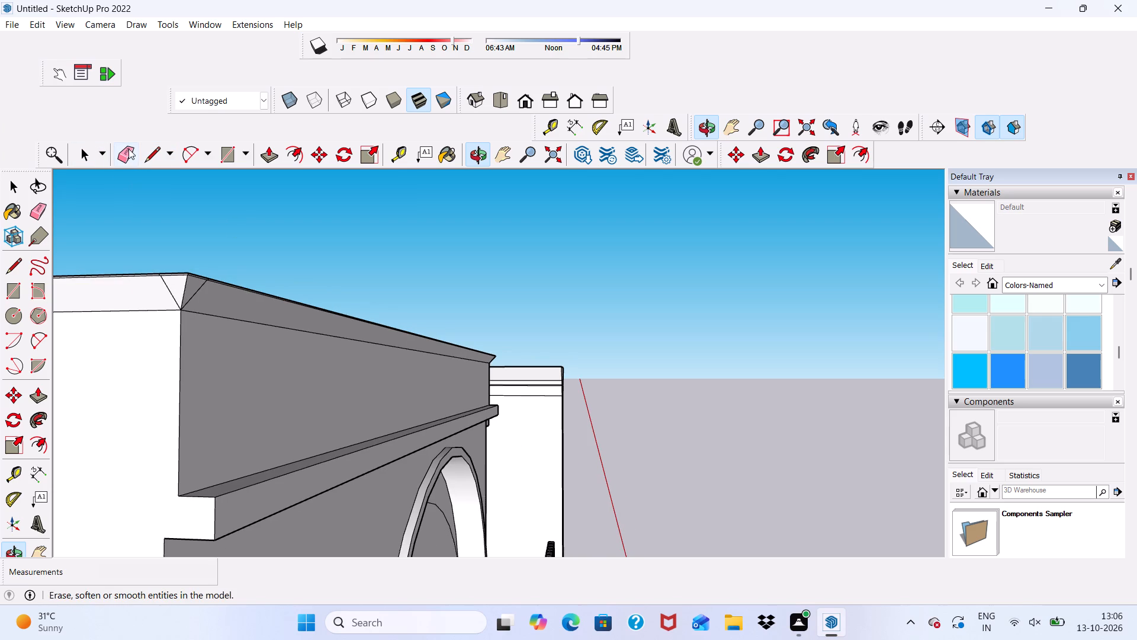
pyautogui.click(129, 149)
pyautogui.scroll(6, 186, 232)
pyautogui.scroll(-10, 244, 345)
pyautogui.moveTo(269, 343); pyautogui.dragTo(114, 361, button='middle')
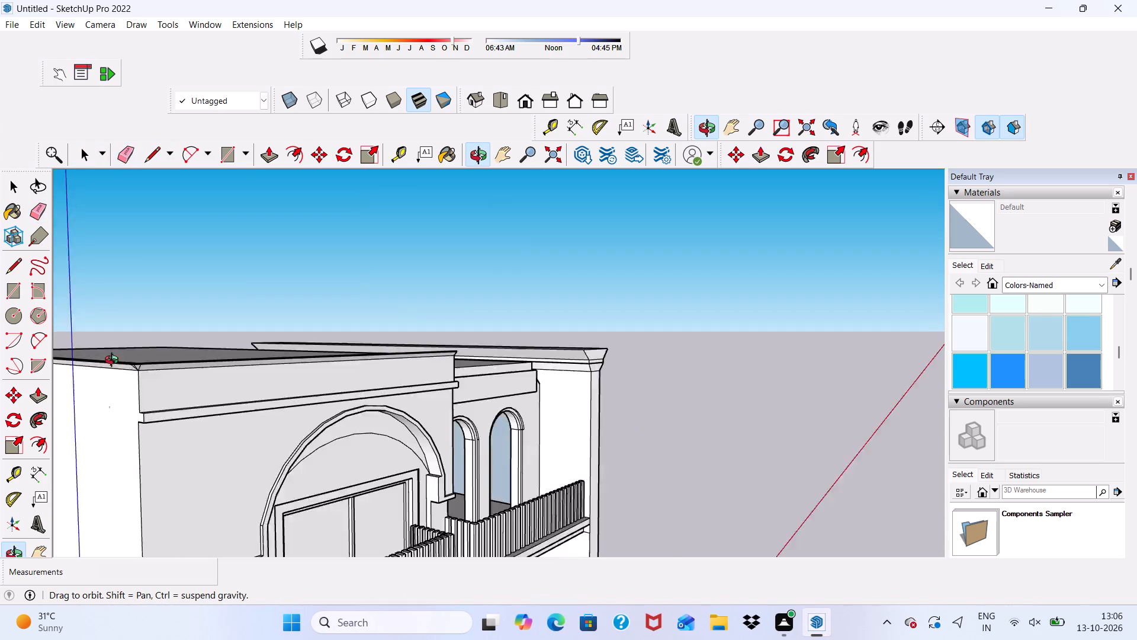
pyautogui.moveTo(114, 361); pyautogui.dragTo(38, 325, button='middle')
pyautogui.scroll(8, 304, 374)
pyautogui.scroll(-3, 324, 344)
pyautogui.moveTo(399, 351); pyautogui.dragTo(102, 412, button='middle')
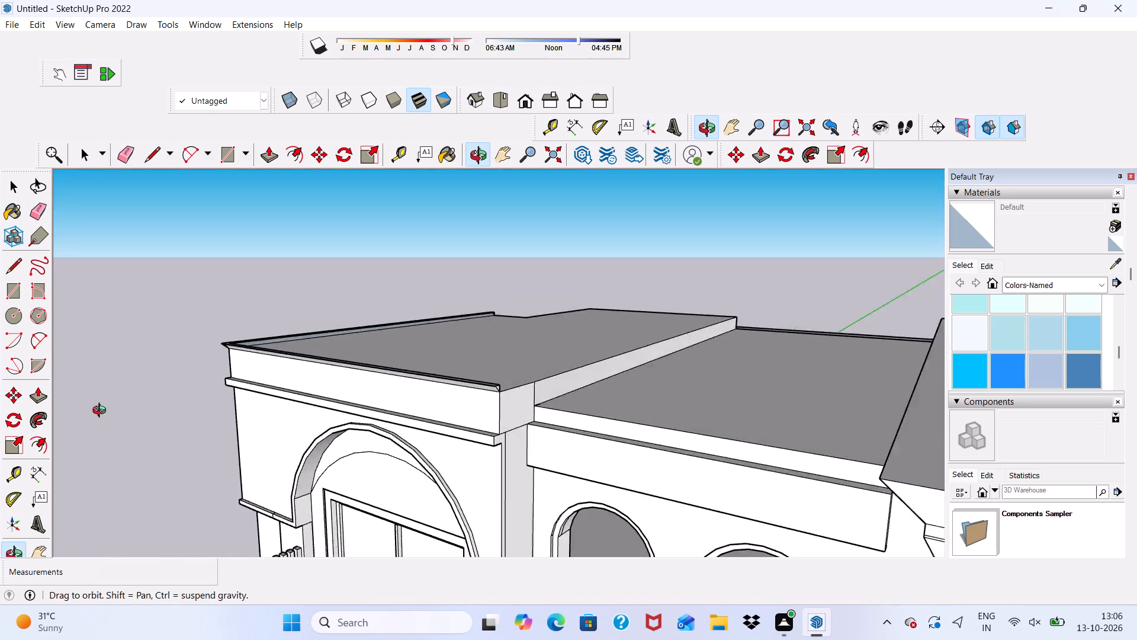
pyautogui.moveTo(102, 412); pyautogui.dragTo(124, 338, button='middle')
pyautogui.scroll(9, 355, 340)
pyautogui.scroll(-7, 409, 347)
pyautogui.moveTo(416, 350); pyautogui.dragTo(213, 360, button='middle')
pyautogui.scroll(1, 409, 271)
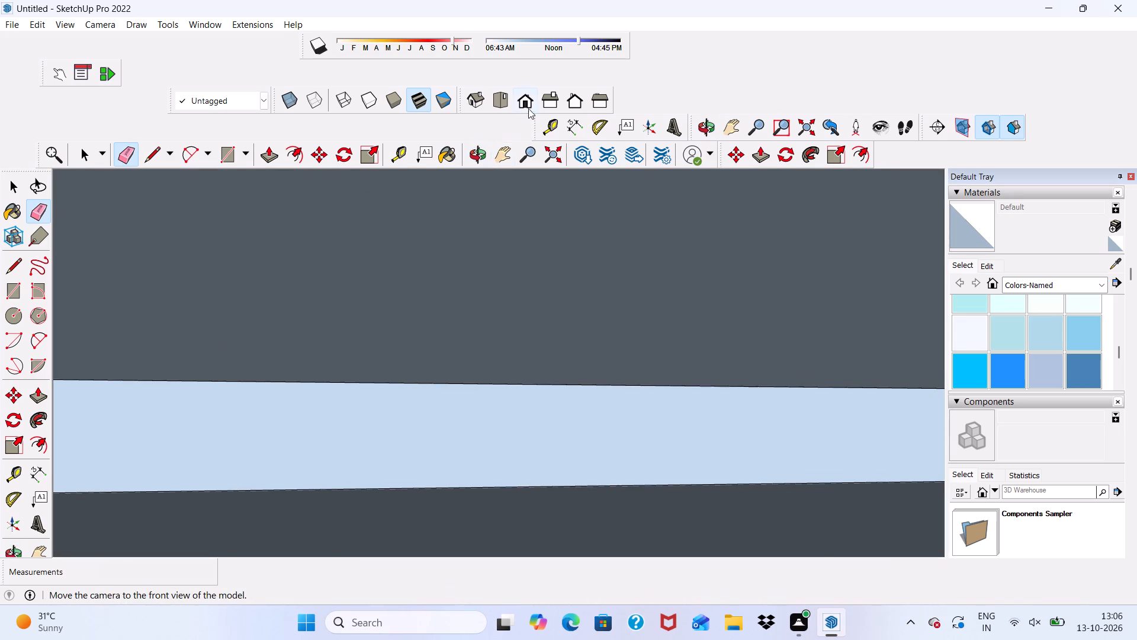
# Return to the front view and examine the cap's open inner end where the arched block meets the adjoining roof.
pyautogui.click(525, 97)
pyautogui.scroll(-6, 497, 175)
pyautogui.moveTo(532, 209); pyautogui.dragTo(230, 322, button='middle')
pyautogui.scroll(9, 553, 250)
pyautogui.scroll(-2, 555, 252)
pyautogui.moveTo(557, 252); pyautogui.dragTo(361, 310, button='middle')
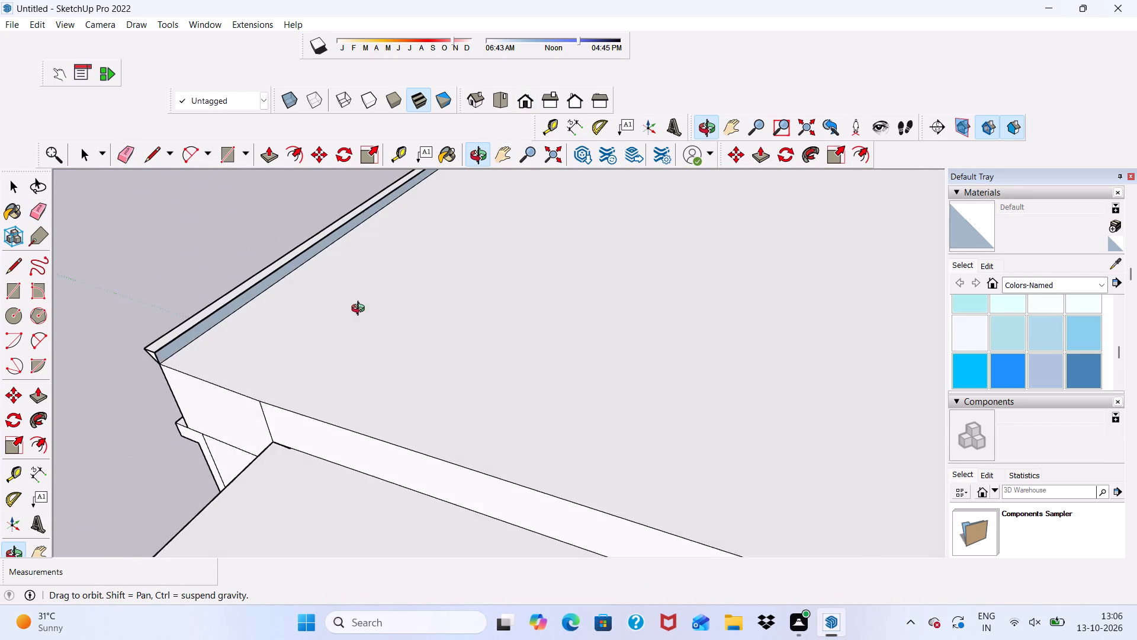
pyautogui.moveTo(361, 310); pyautogui.dragTo(357, 310, button='middle')
pyautogui.scroll(9, 223, 333)
pyautogui.scroll(-7, 237, 270)
pyautogui.moveTo(384, 268); pyautogui.dragTo(370, 257, button='middle')
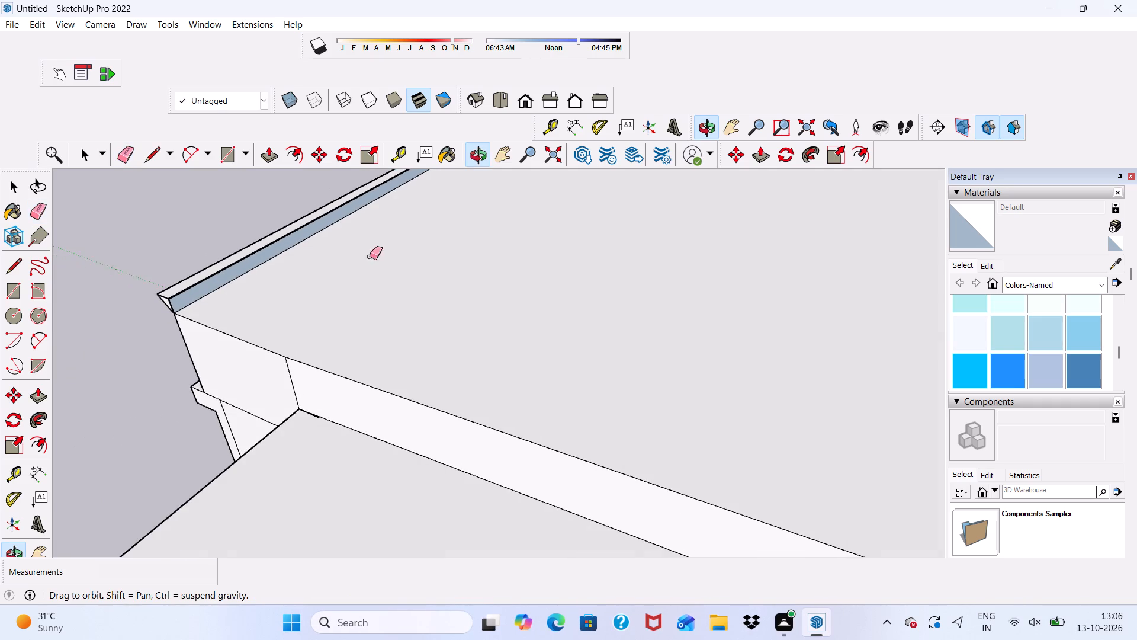
pyautogui.moveTo(370, 257); pyautogui.dragTo(371, 260, button='middle')
pyautogui.scroll(6, 153, 304)
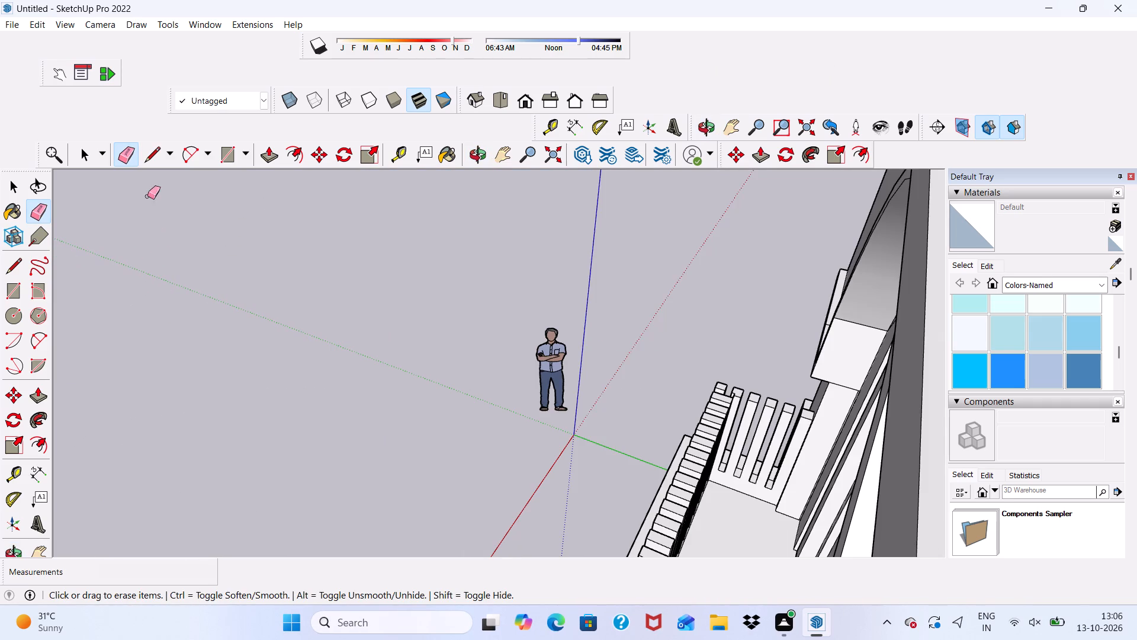
pyautogui.scroll(-5, 206, 199)
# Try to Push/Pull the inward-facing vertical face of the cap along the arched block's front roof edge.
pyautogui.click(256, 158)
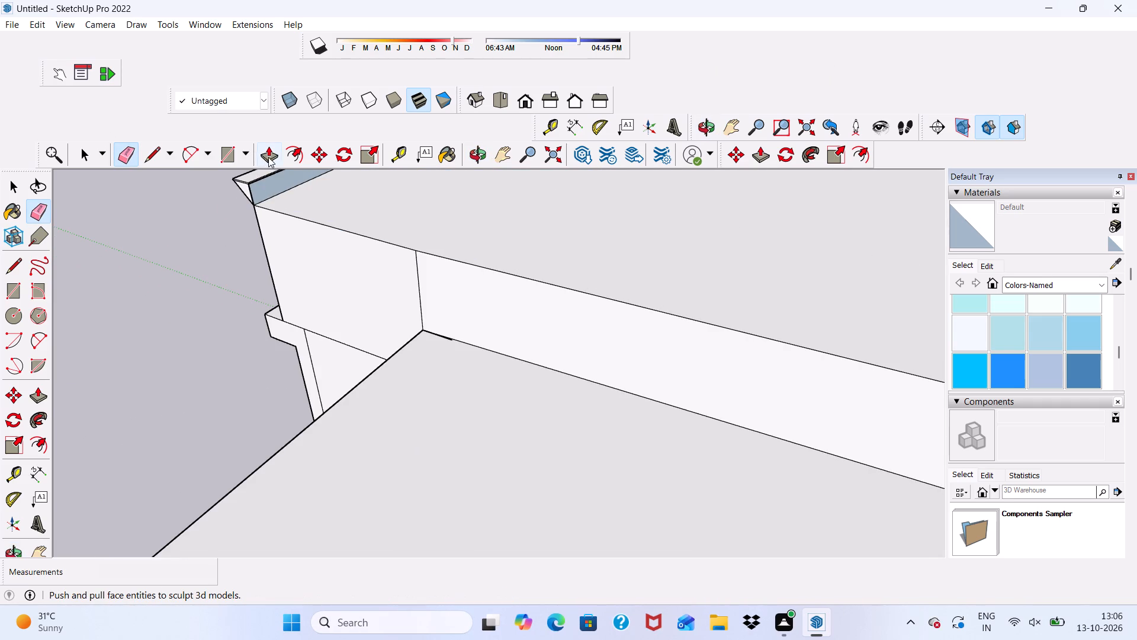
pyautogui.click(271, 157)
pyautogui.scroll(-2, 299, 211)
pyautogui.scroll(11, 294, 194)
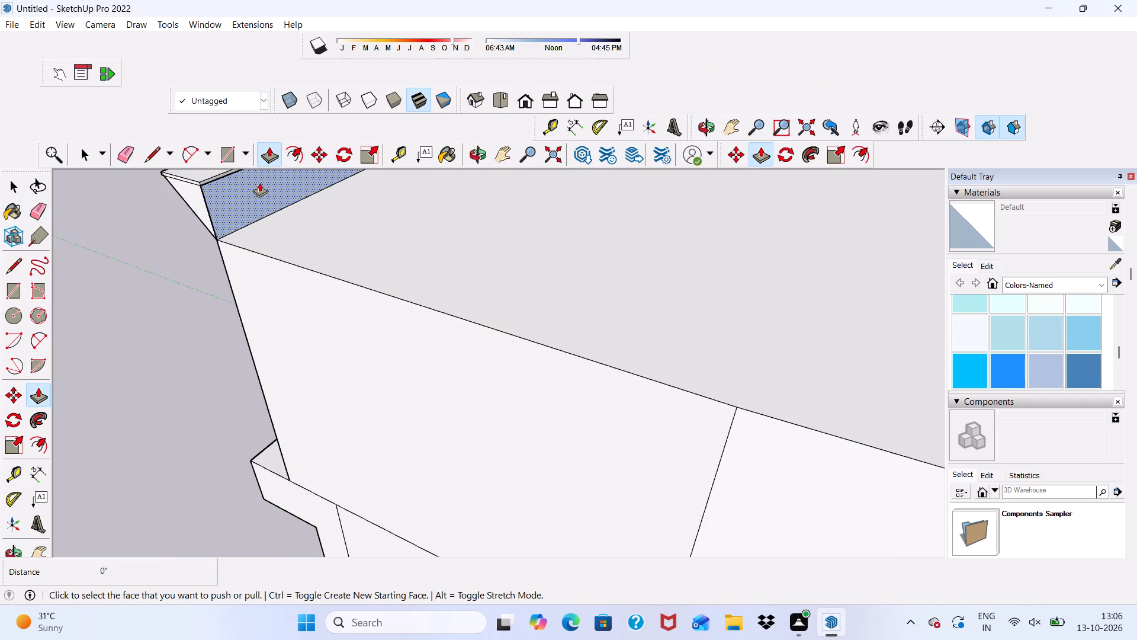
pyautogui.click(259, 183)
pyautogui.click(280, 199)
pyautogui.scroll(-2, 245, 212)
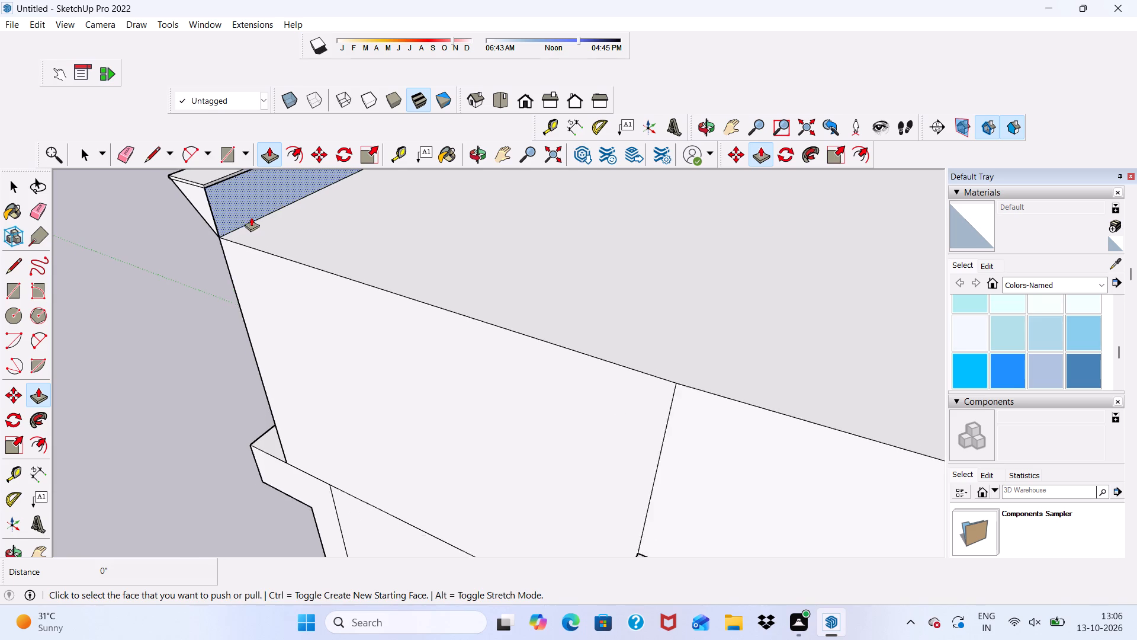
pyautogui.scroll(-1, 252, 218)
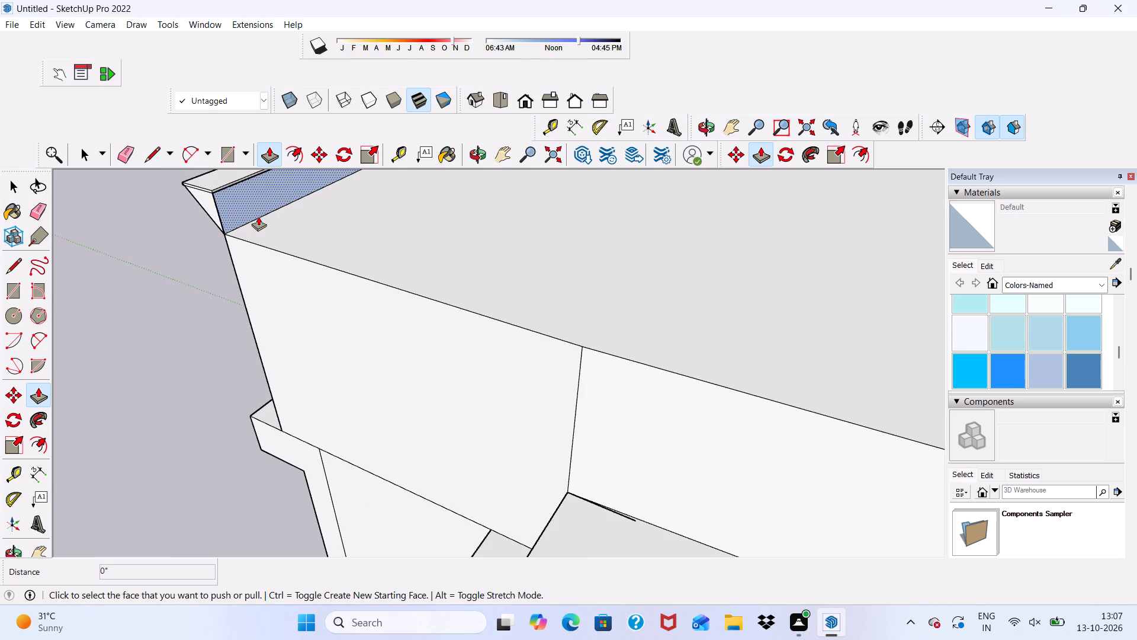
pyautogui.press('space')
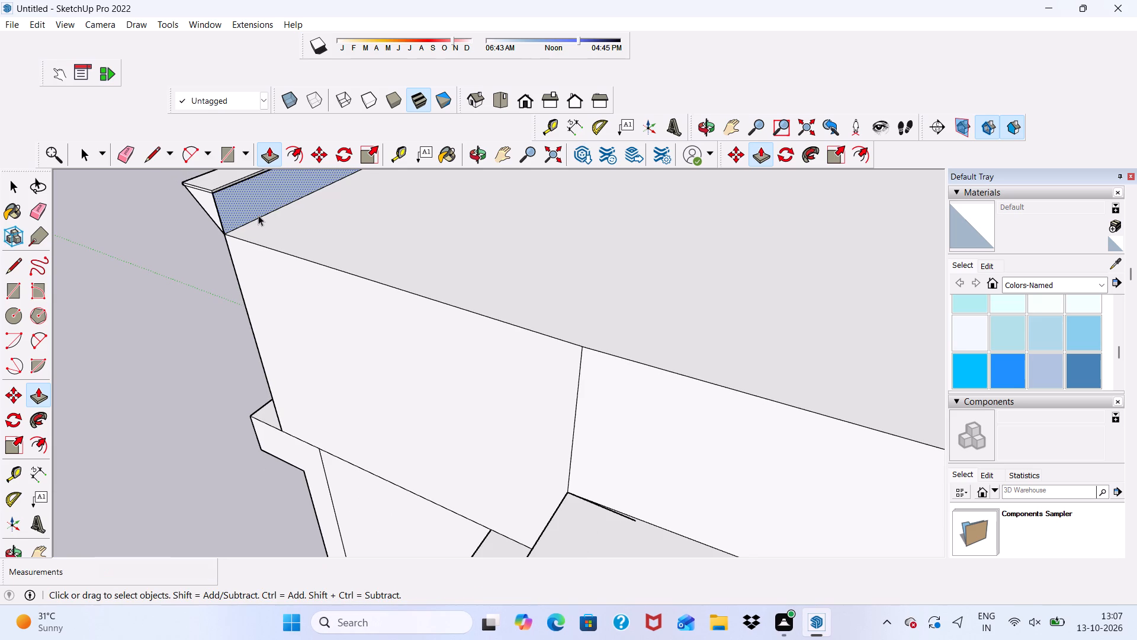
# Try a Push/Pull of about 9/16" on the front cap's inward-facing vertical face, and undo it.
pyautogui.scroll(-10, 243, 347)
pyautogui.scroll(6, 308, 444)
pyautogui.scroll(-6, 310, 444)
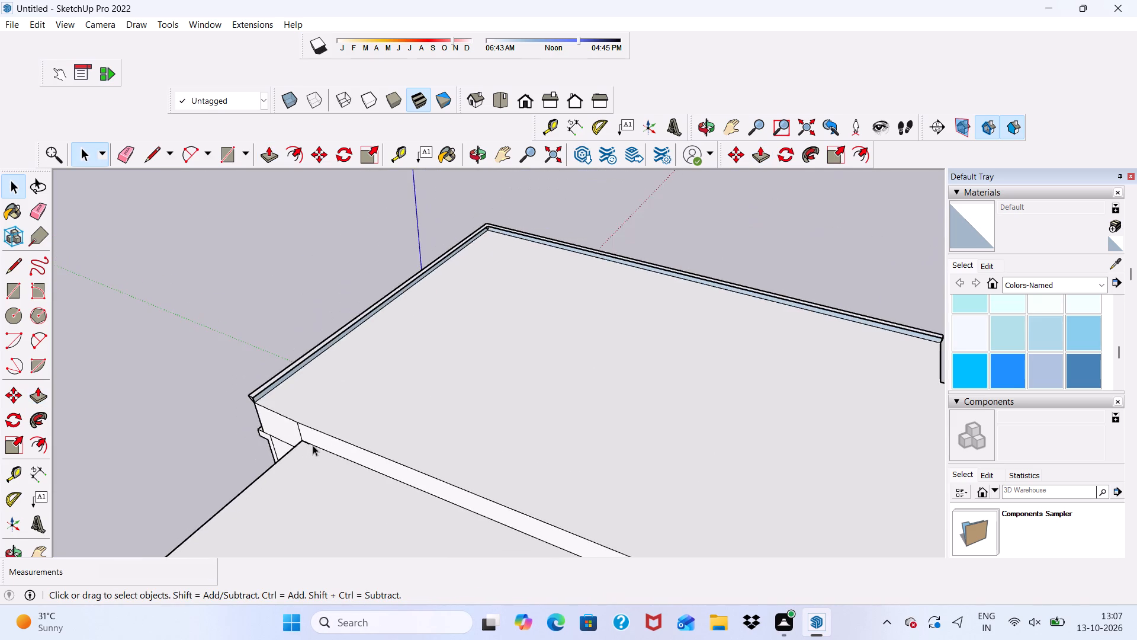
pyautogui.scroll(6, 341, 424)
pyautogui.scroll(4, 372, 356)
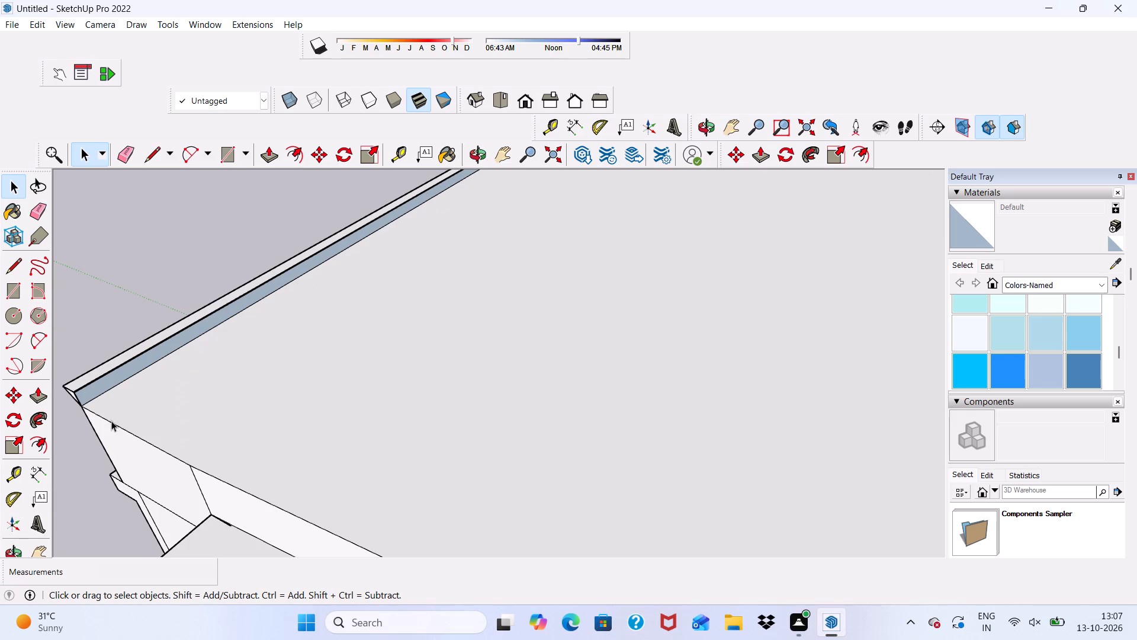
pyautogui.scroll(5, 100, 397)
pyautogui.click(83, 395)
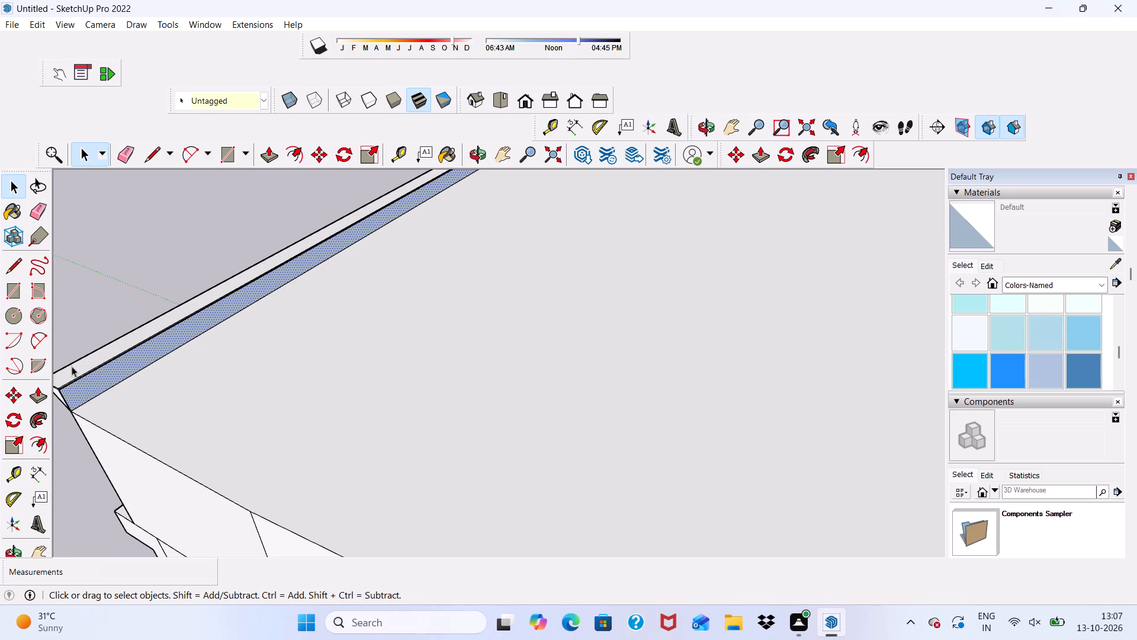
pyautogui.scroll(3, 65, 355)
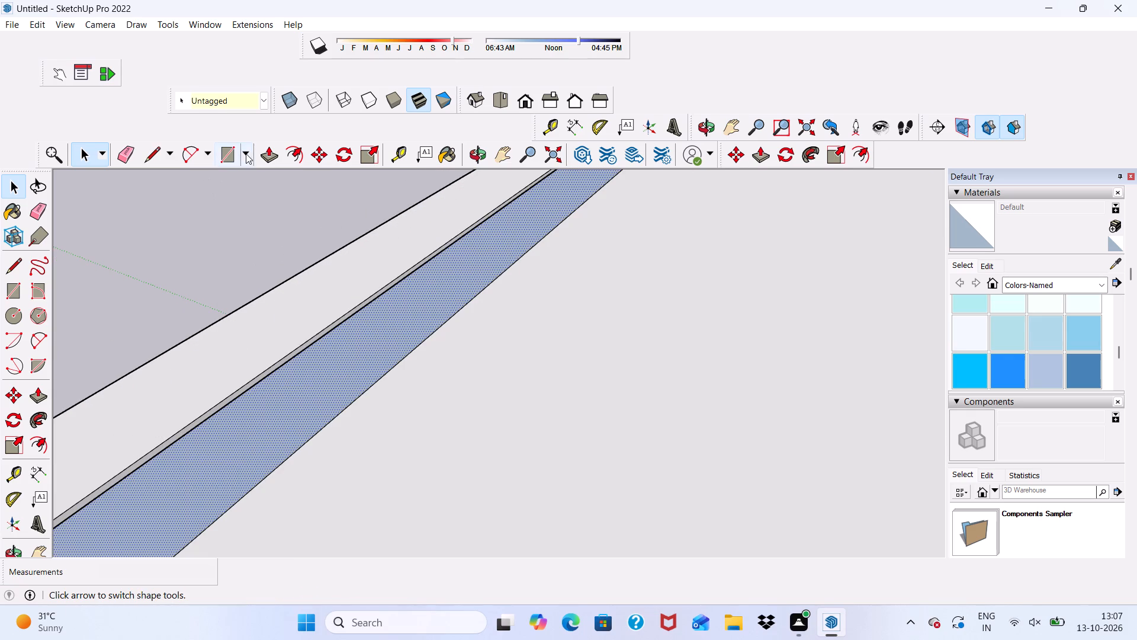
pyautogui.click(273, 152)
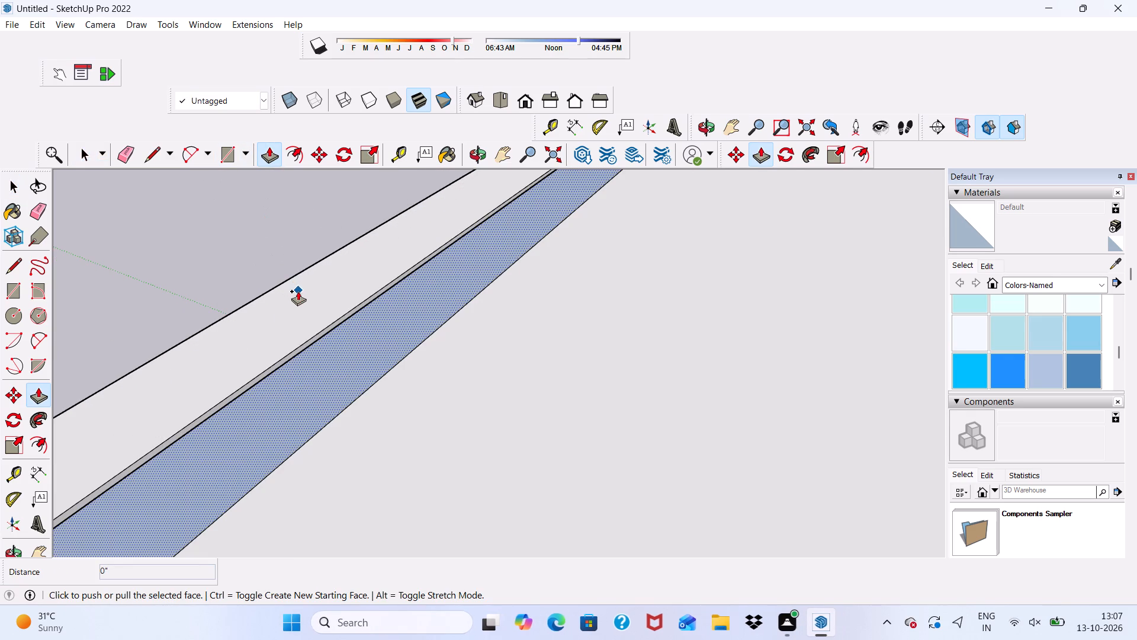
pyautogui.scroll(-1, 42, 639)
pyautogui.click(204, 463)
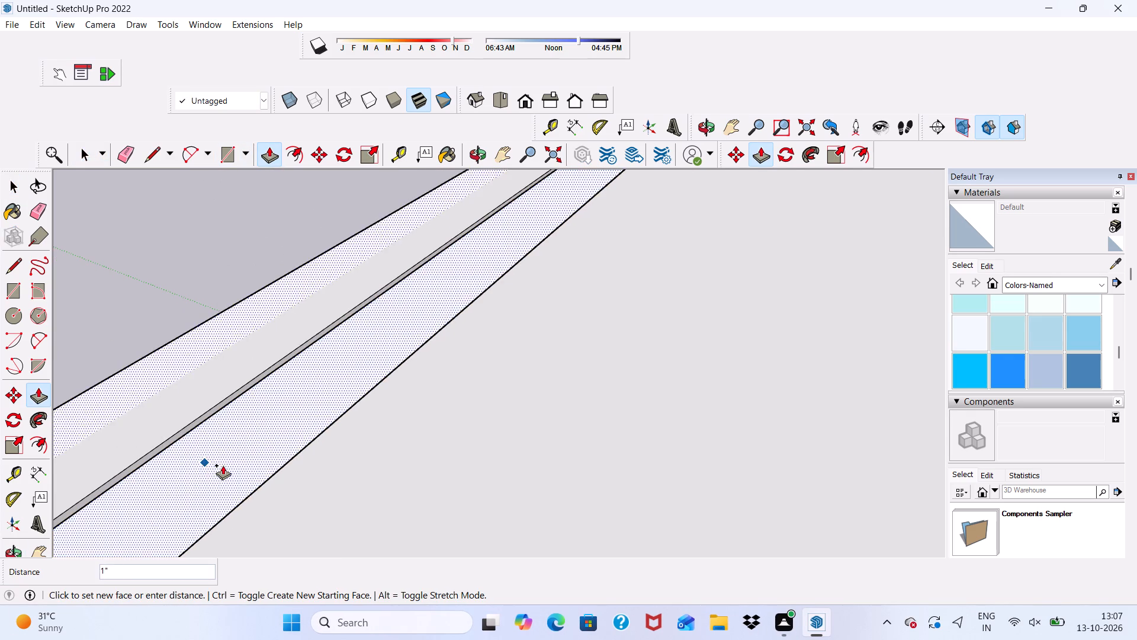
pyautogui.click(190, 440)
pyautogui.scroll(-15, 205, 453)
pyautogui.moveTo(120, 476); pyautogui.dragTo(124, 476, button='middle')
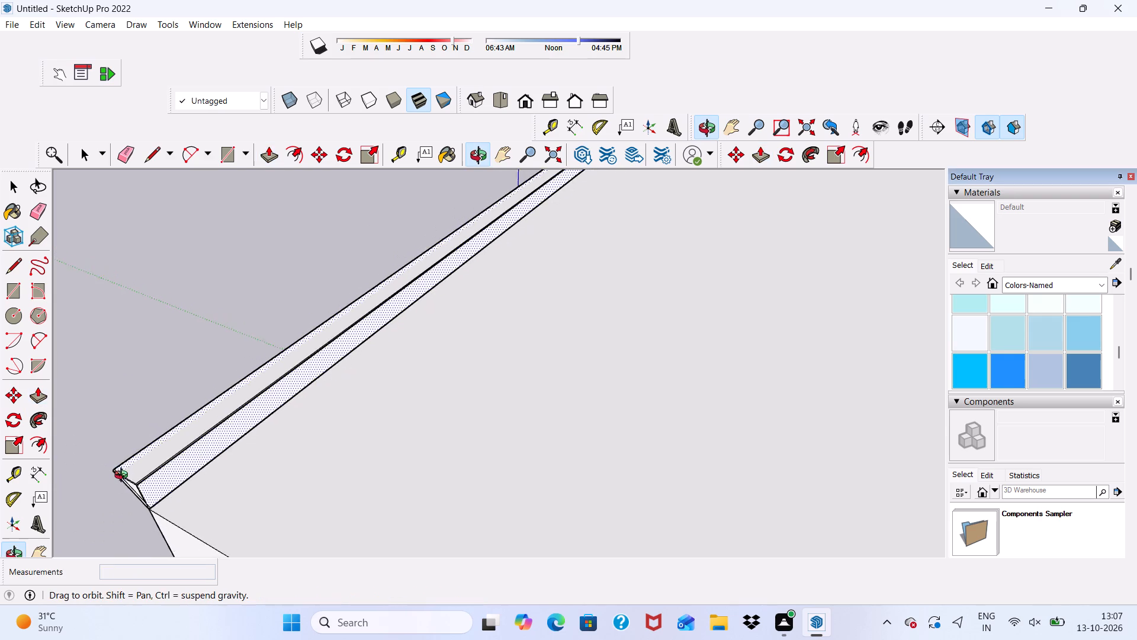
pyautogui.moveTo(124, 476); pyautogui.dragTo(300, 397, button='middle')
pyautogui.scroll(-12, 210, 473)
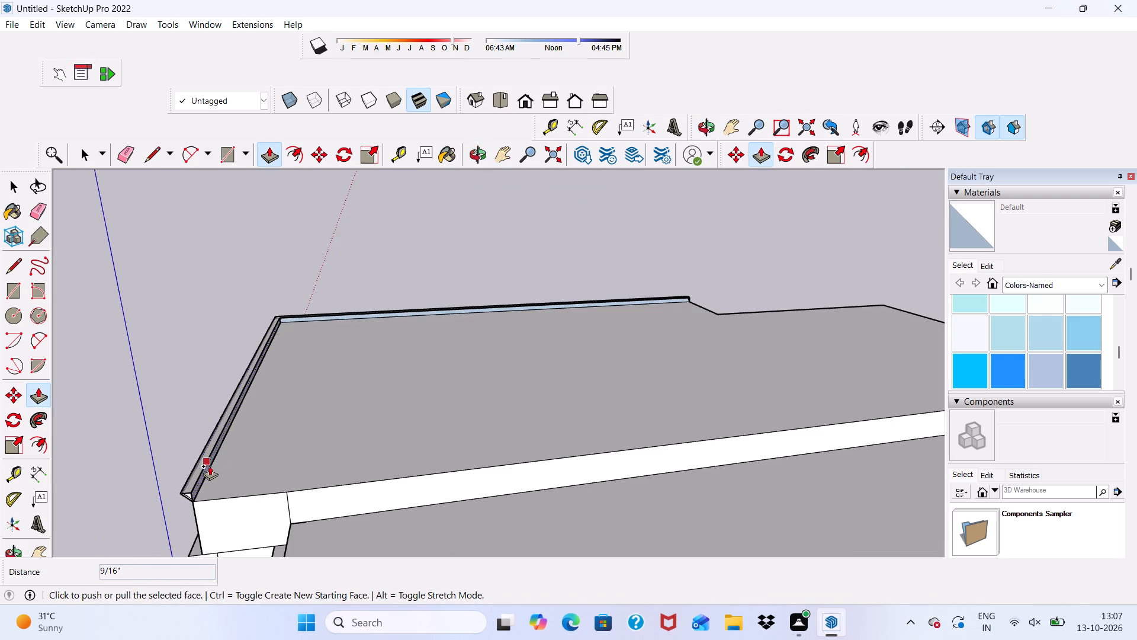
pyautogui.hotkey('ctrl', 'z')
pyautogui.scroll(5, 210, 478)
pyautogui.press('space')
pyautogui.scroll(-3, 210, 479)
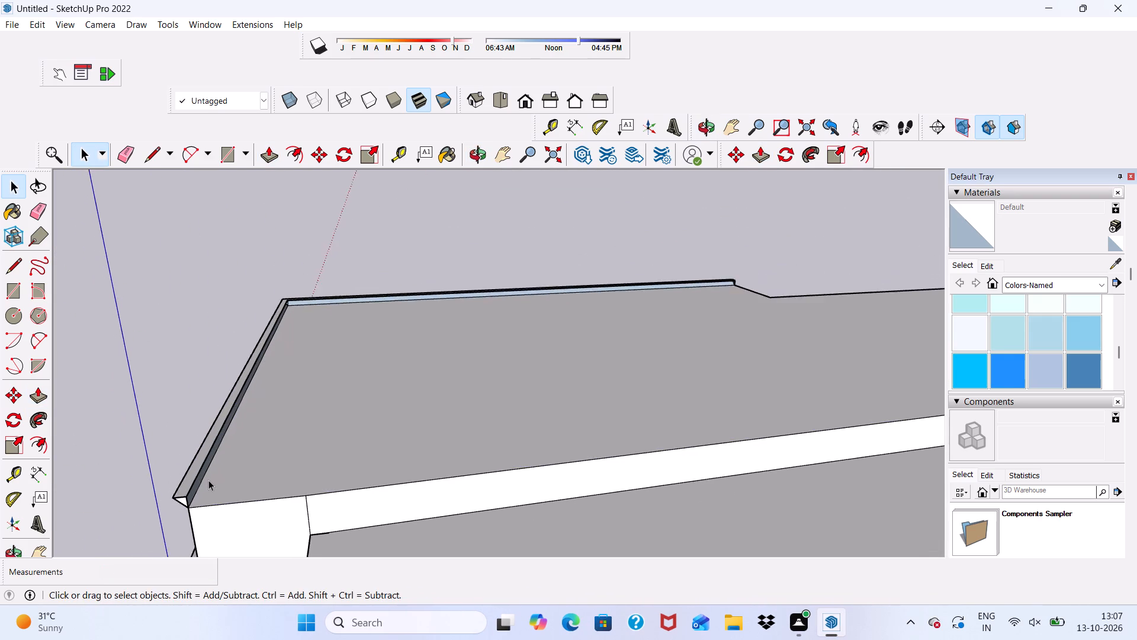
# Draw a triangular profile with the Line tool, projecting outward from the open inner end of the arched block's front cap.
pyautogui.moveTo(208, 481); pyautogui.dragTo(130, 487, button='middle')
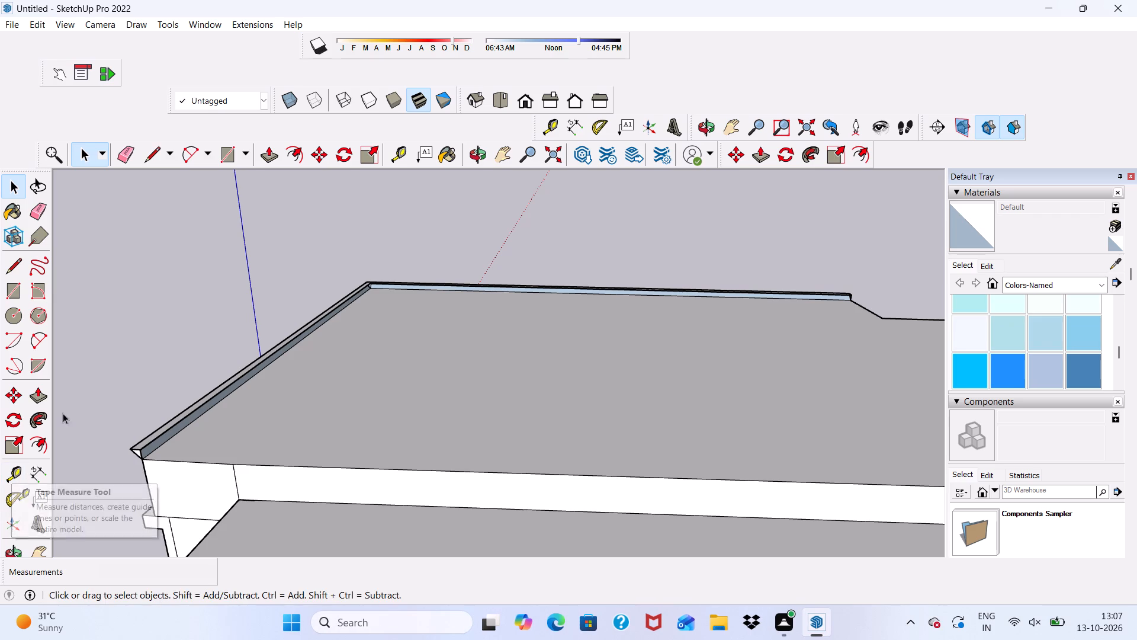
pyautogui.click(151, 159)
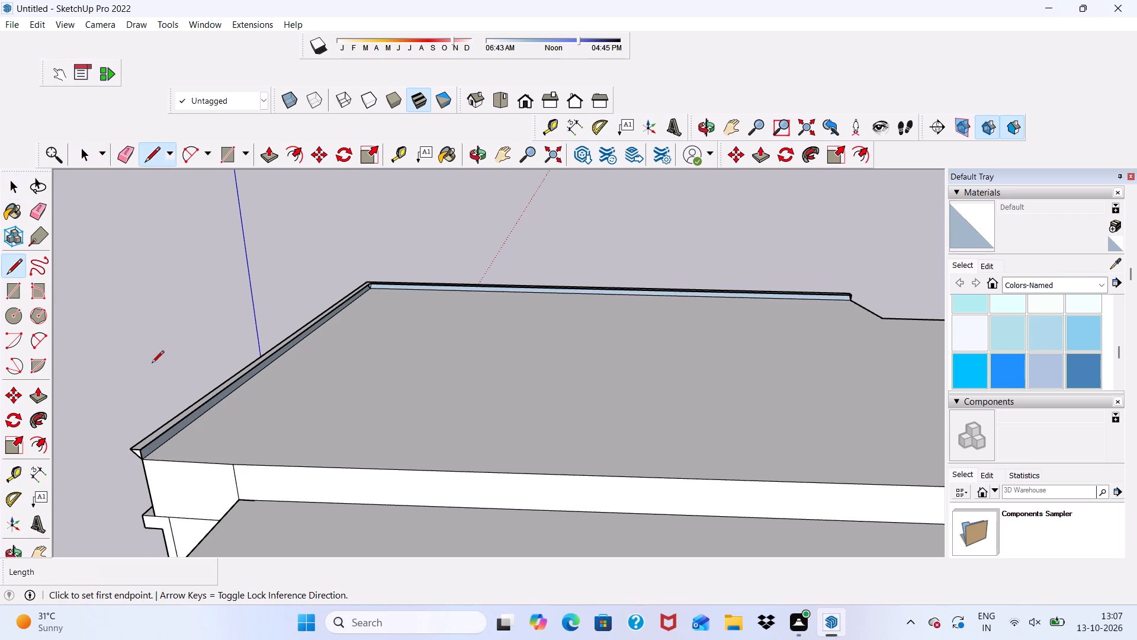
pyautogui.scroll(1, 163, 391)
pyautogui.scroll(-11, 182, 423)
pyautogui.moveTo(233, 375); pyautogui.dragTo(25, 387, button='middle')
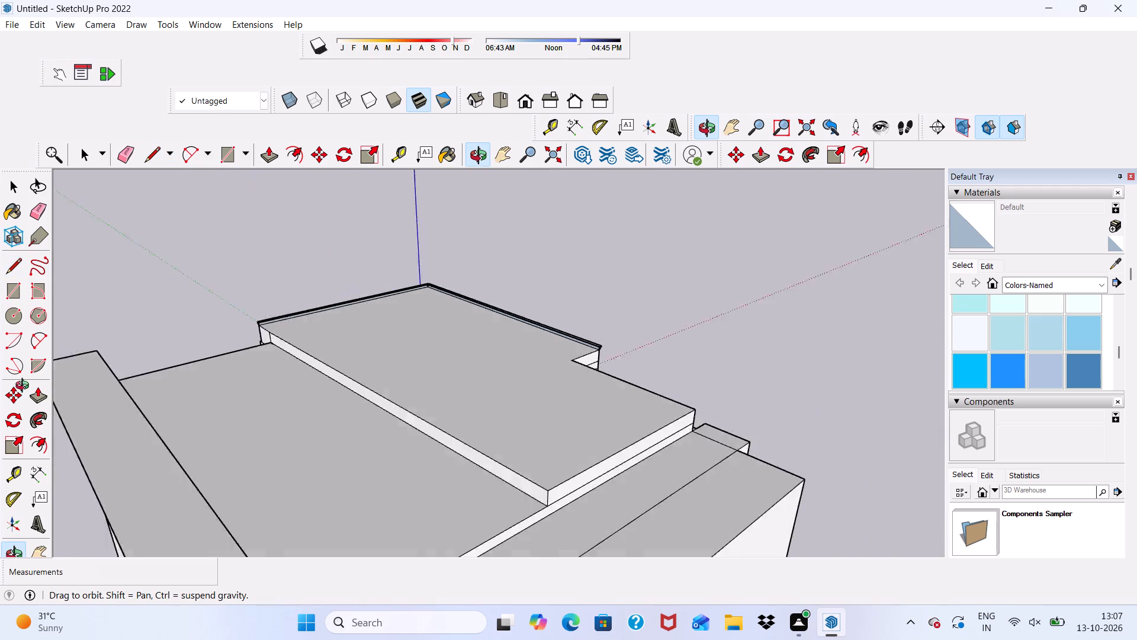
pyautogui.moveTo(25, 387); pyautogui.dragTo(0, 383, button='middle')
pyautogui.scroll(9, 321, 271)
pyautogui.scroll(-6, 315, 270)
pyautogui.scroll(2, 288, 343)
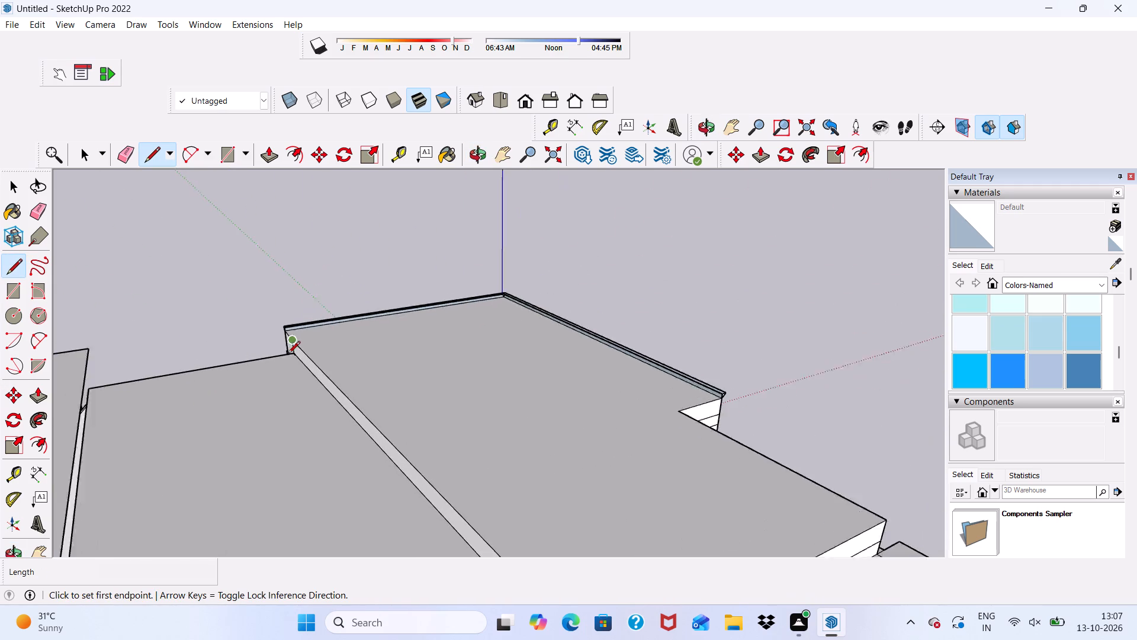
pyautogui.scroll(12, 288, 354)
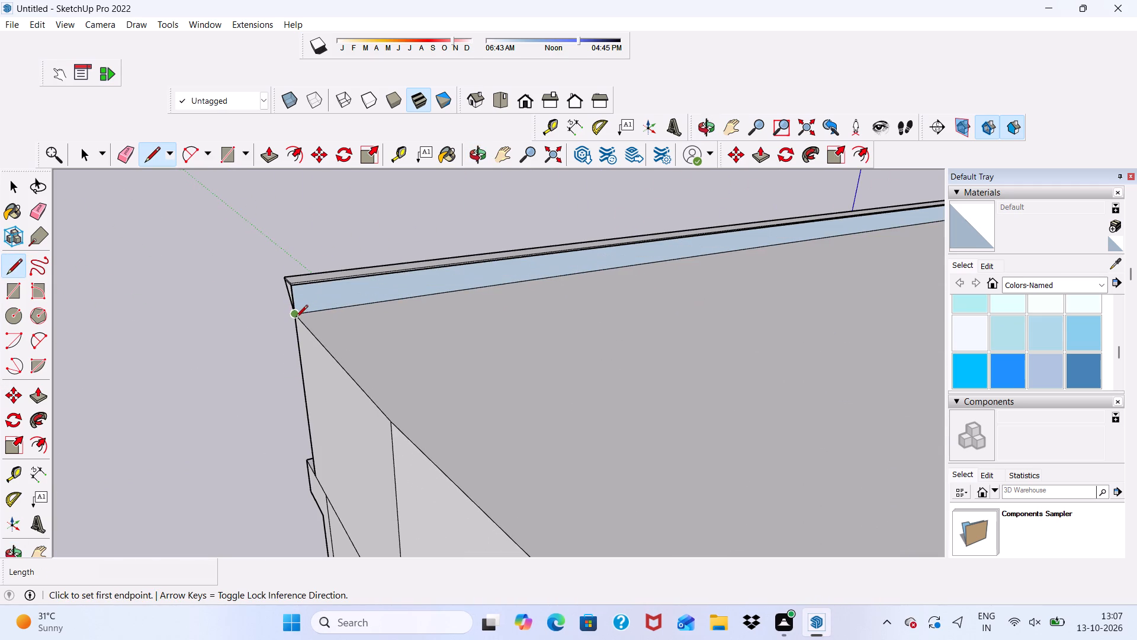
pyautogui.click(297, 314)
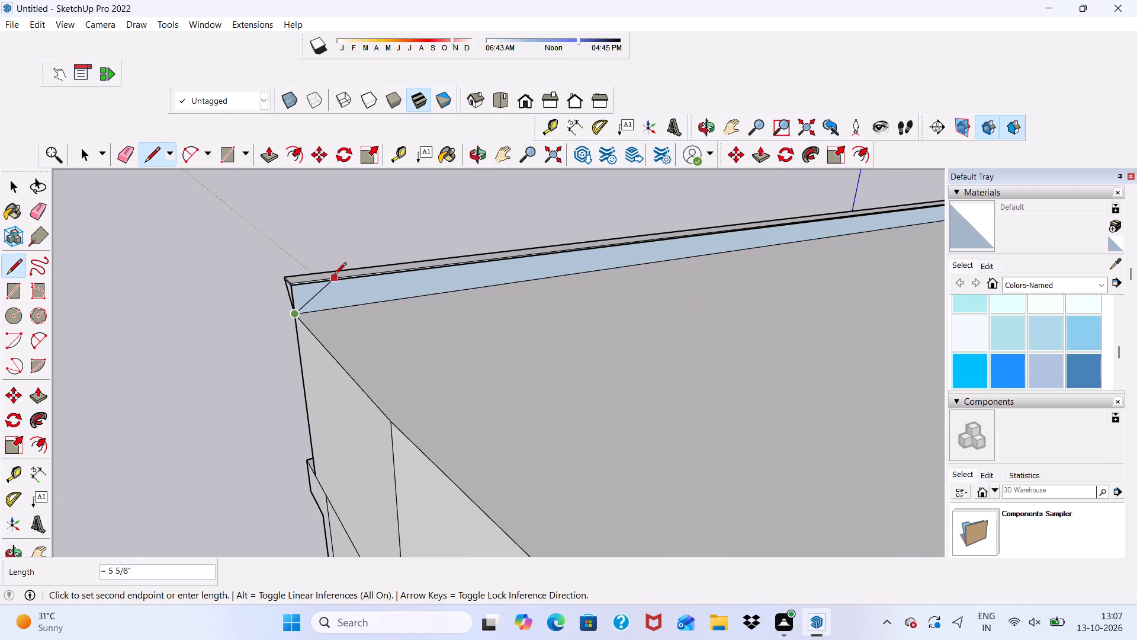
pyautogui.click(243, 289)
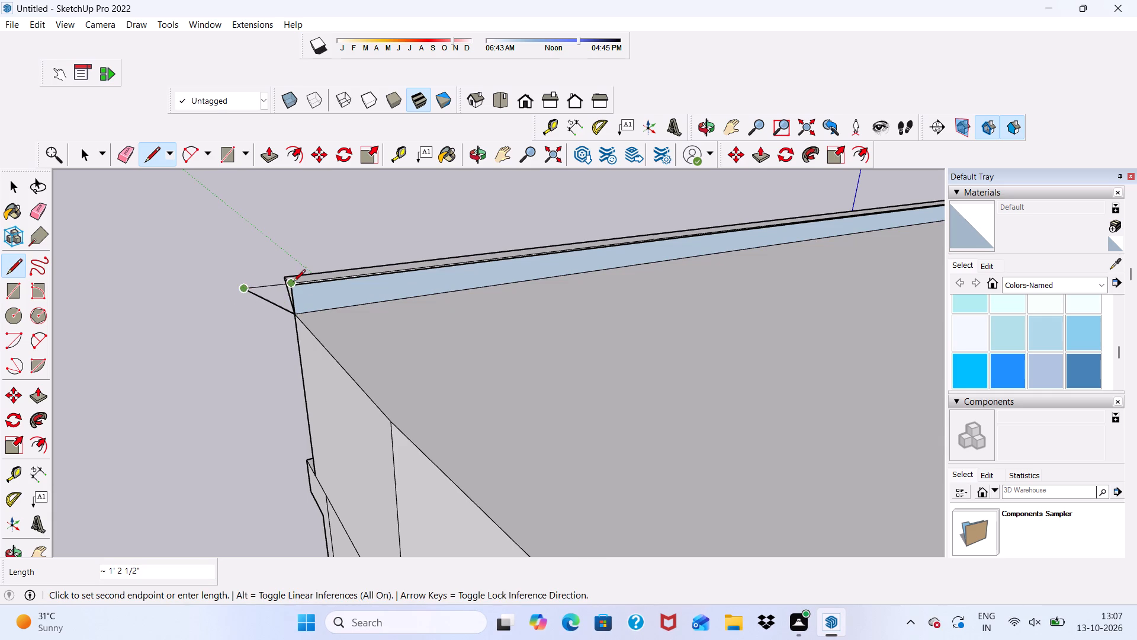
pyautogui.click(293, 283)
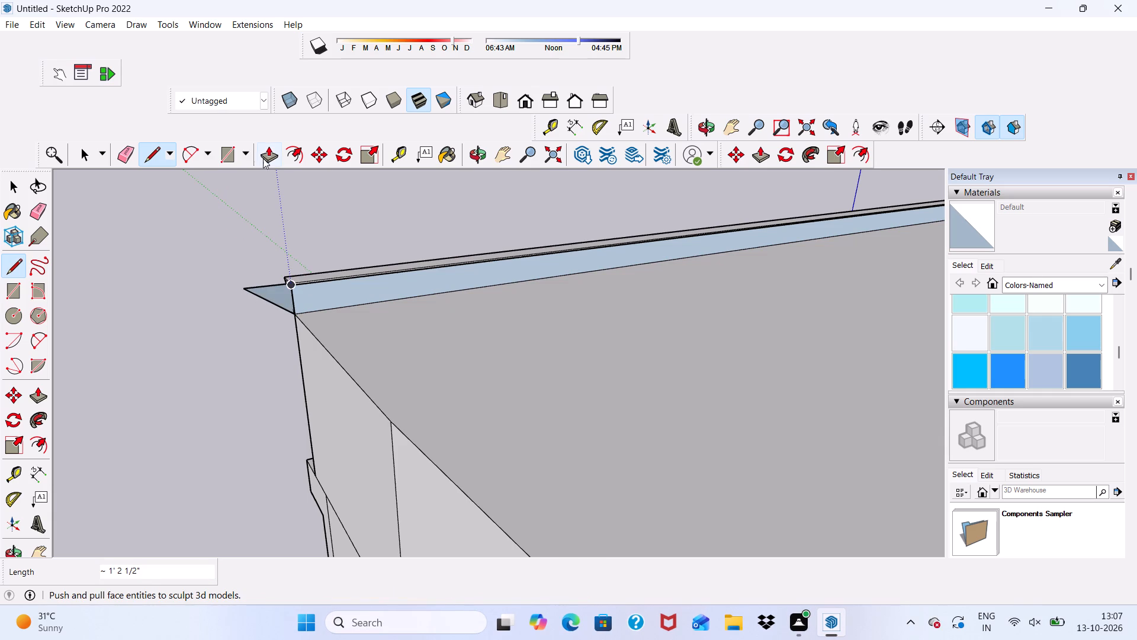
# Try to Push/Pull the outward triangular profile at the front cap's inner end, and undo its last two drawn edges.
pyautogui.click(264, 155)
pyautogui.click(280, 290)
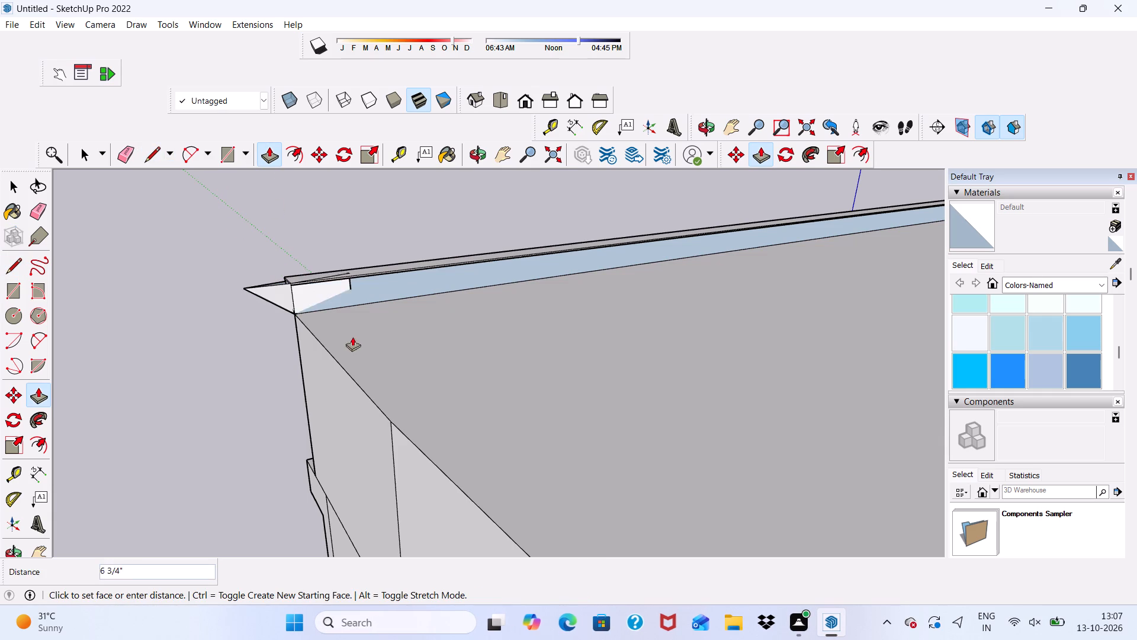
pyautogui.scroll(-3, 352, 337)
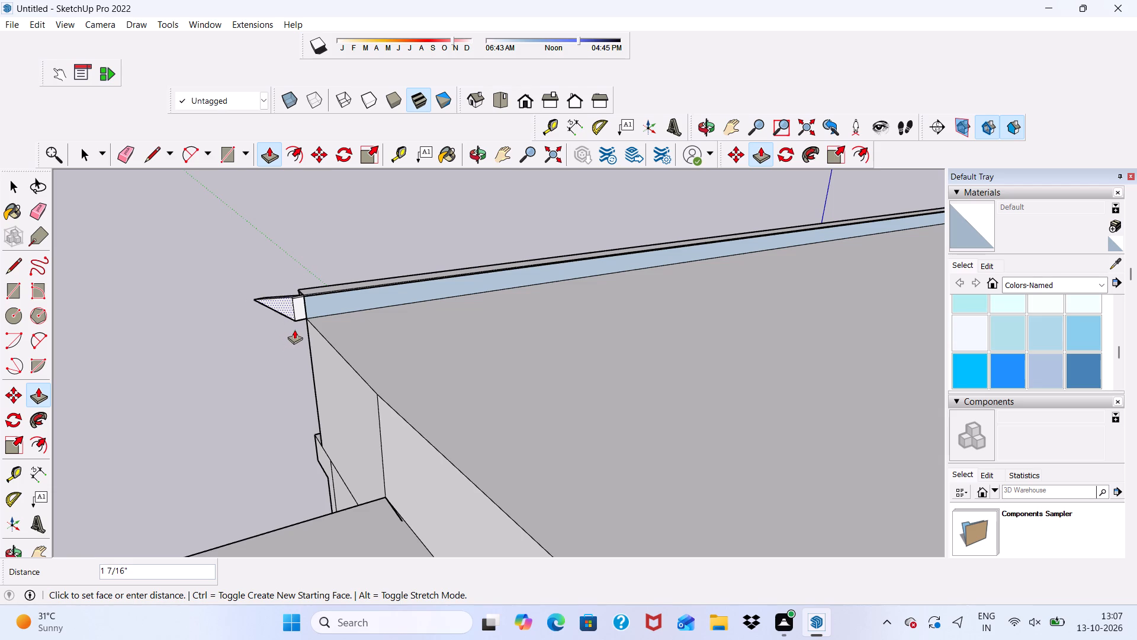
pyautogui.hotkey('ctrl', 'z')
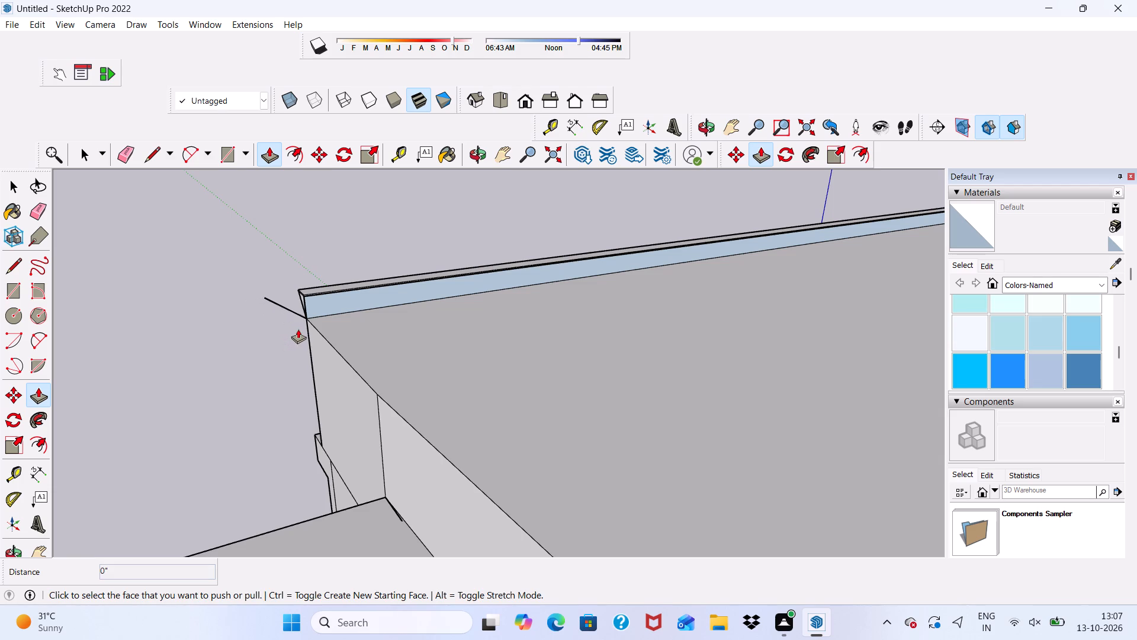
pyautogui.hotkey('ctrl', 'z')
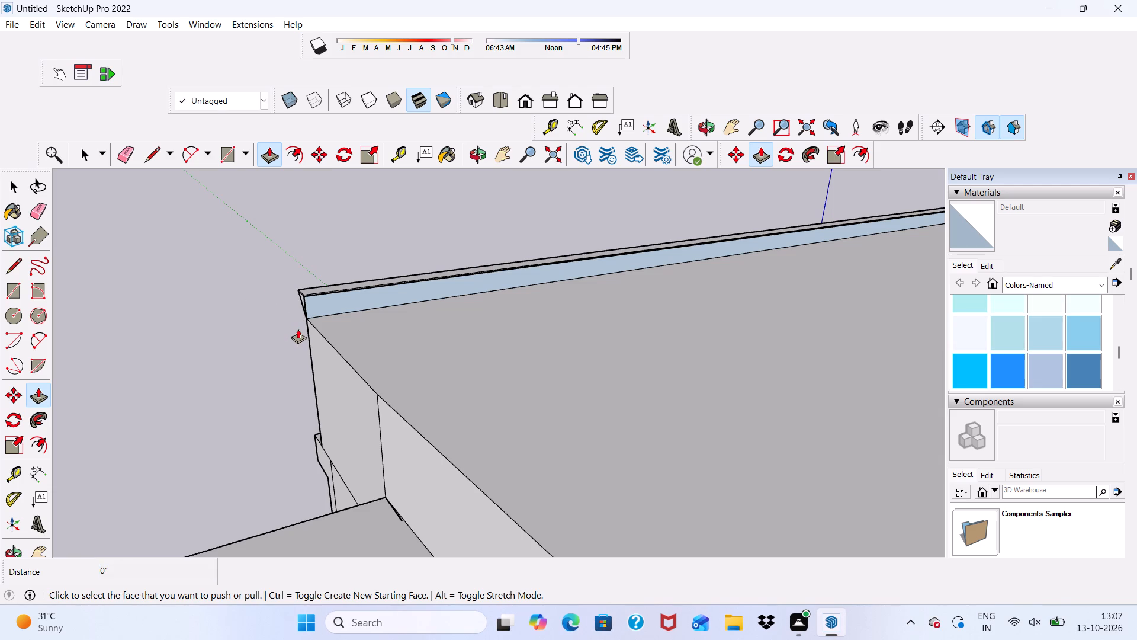
# Draw a diagonal line about 4 9/16" long from the cap's inner base corner to the top edge of its inward-facing face.
pyautogui.click(144, 153)
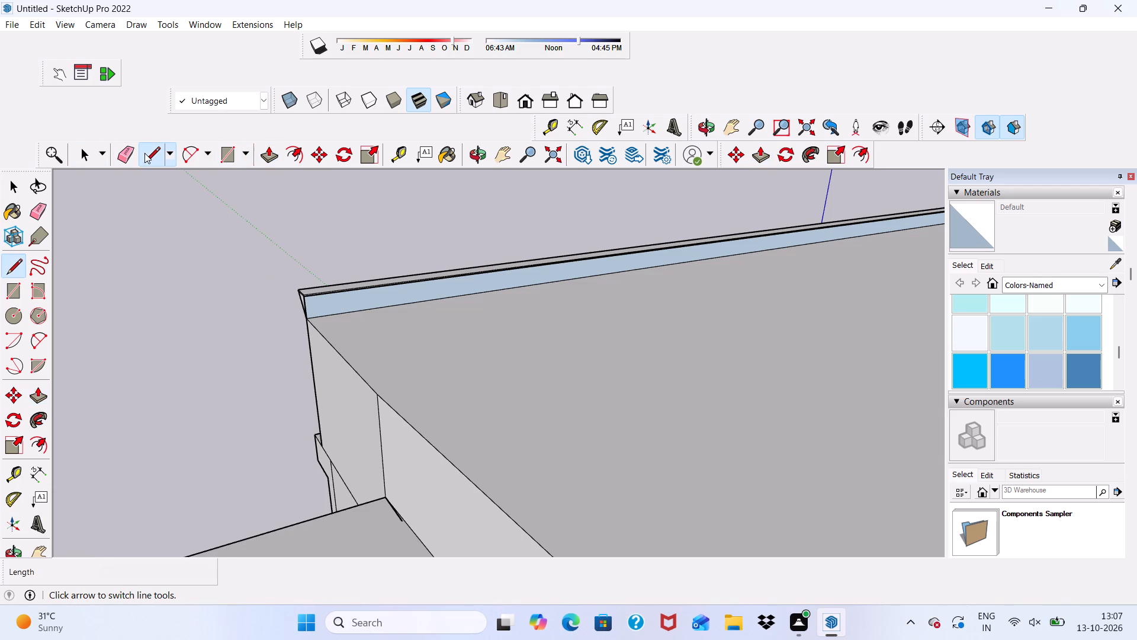
pyautogui.scroll(6, 335, 303)
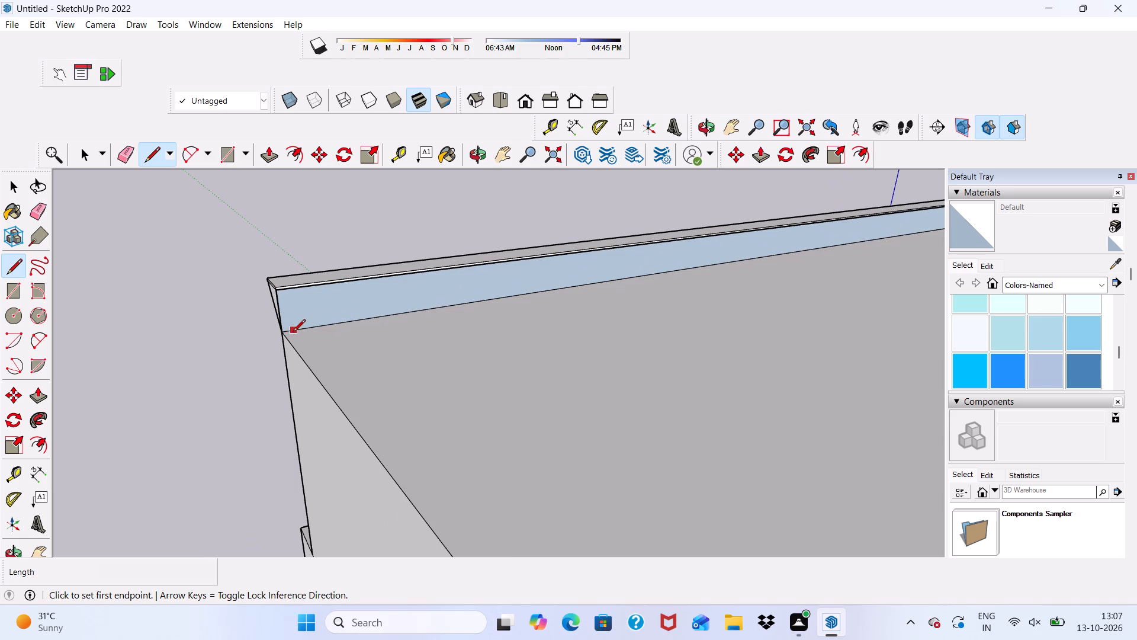
pyautogui.click(281, 335)
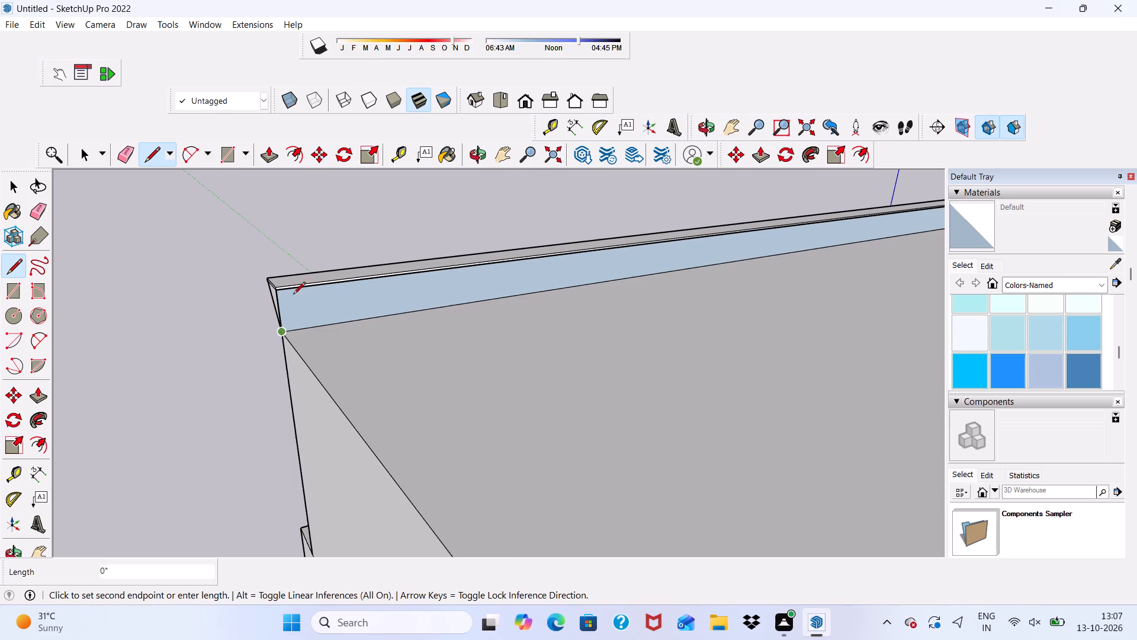
pyautogui.click(323, 285)
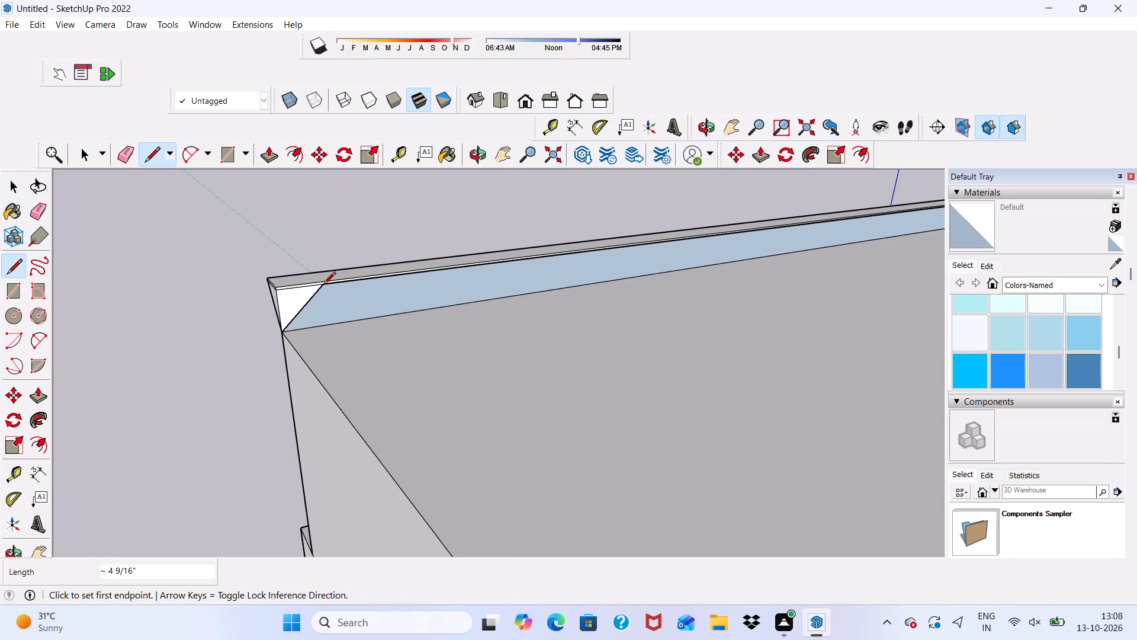
# Push/Pull the triangular profile 35' 6 7/8" along the arched block's inner roof edge to the block's far end.
pyautogui.click(265, 153)
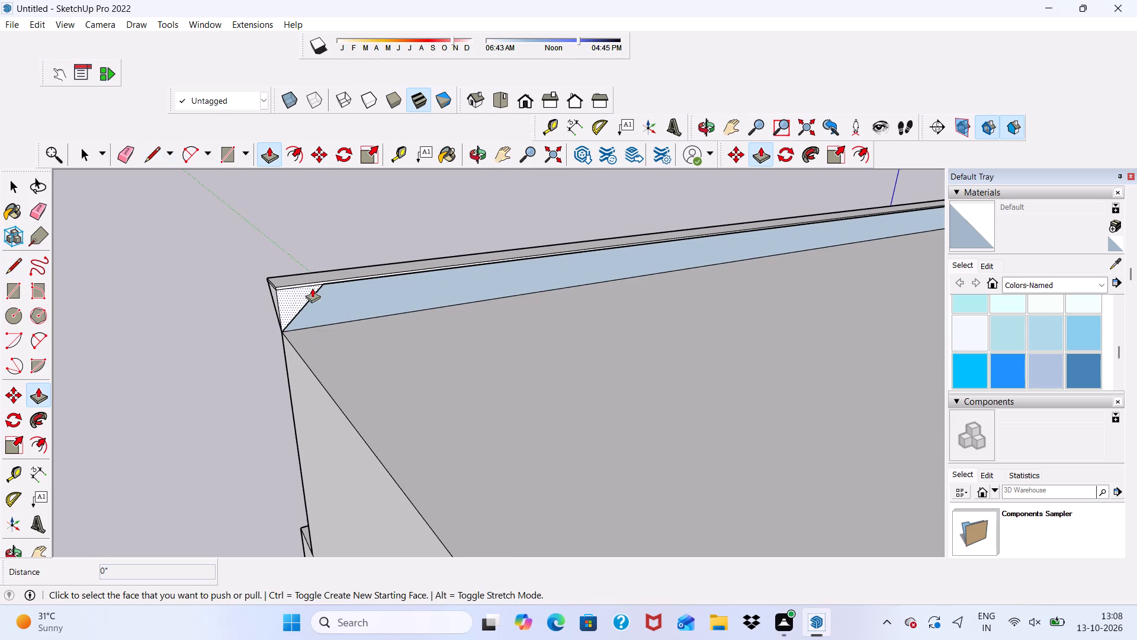
pyautogui.click(294, 293)
pyautogui.scroll(-11, 346, 345)
pyautogui.scroll(-9, 295, 279)
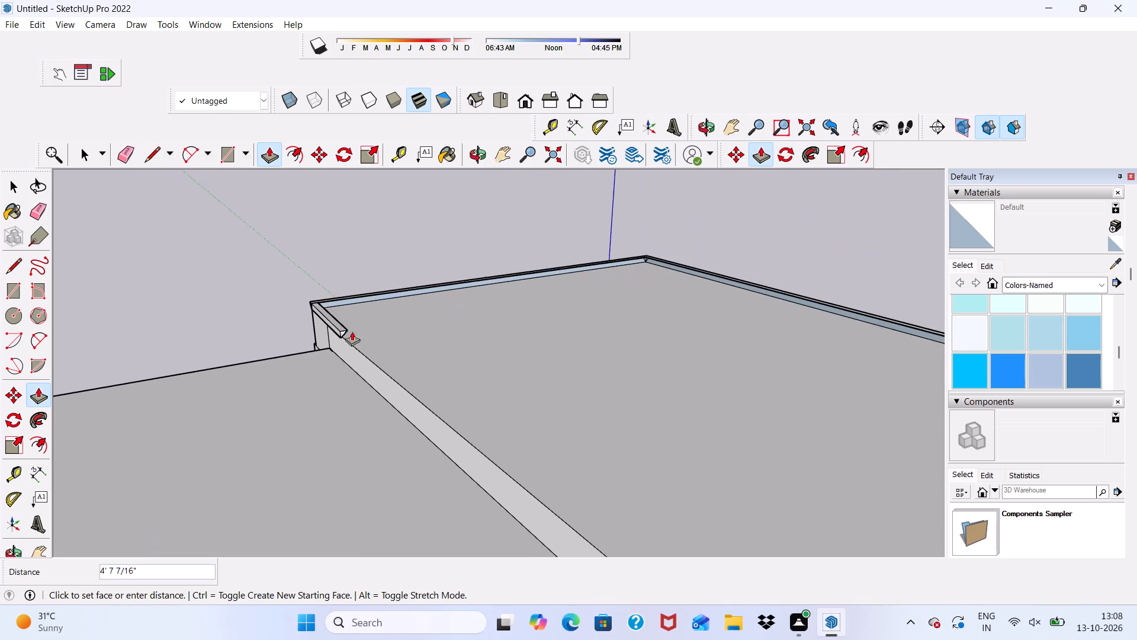
pyautogui.scroll(-16, 304, 306)
pyautogui.scroll(2, 418, 409)
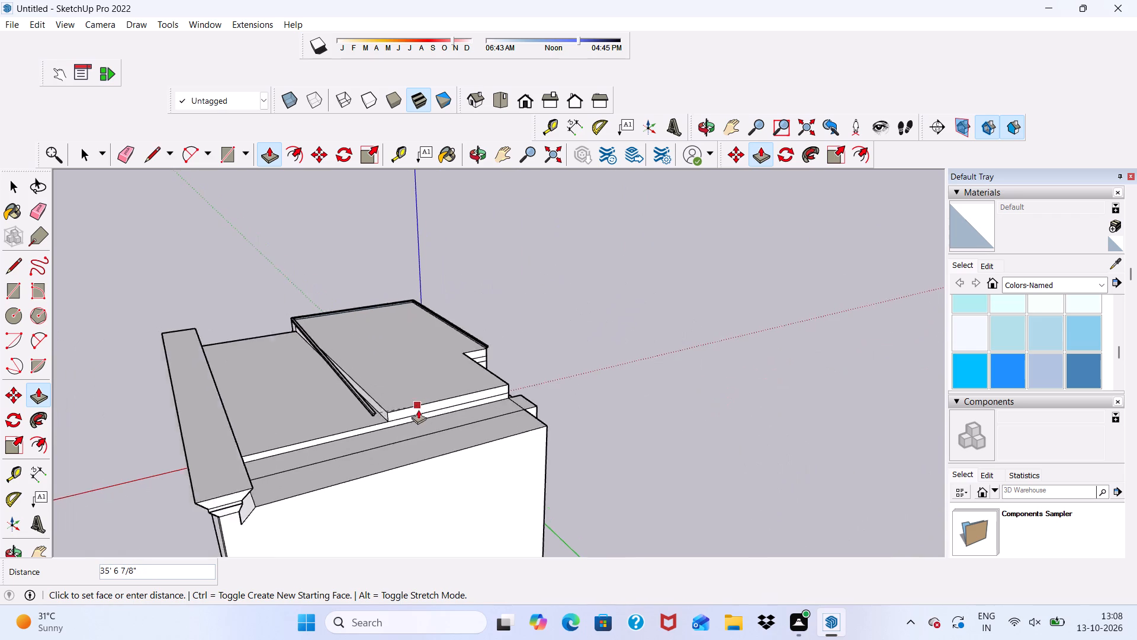
pyautogui.scroll(12, 418, 409)
pyautogui.scroll(-5, 335, 379)
pyautogui.moveTo(288, 362); pyautogui.dragTo(349, 297, button='middle')
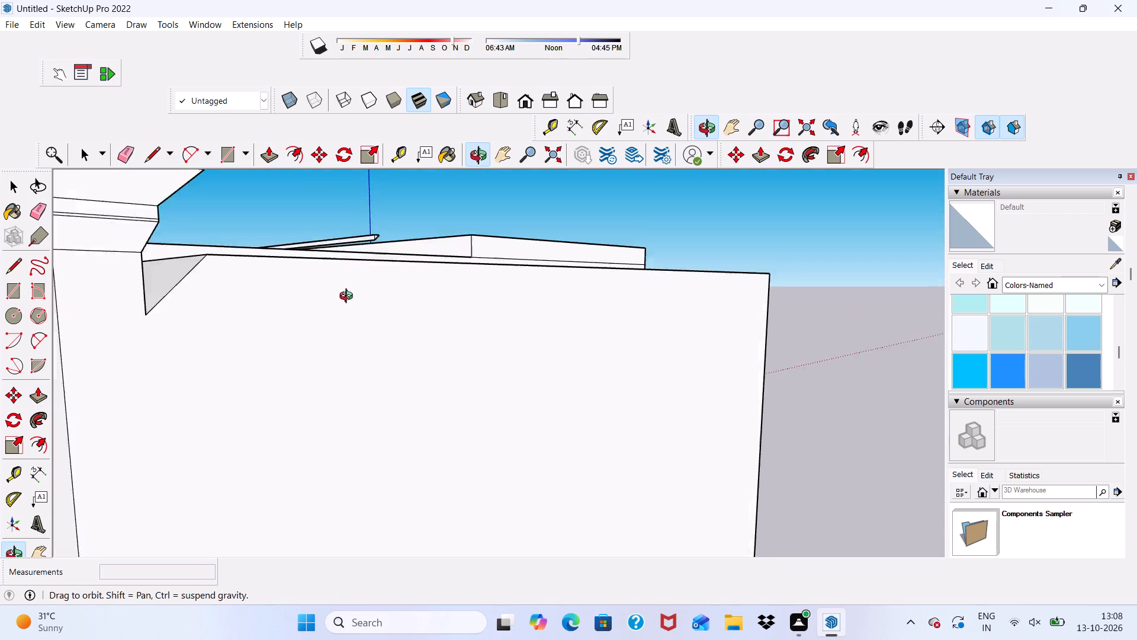
pyautogui.moveTo(349, 297); pyautogui.dragTo(322, 352, button='middle')
pyautogui.scroll(-2, 415, 351)
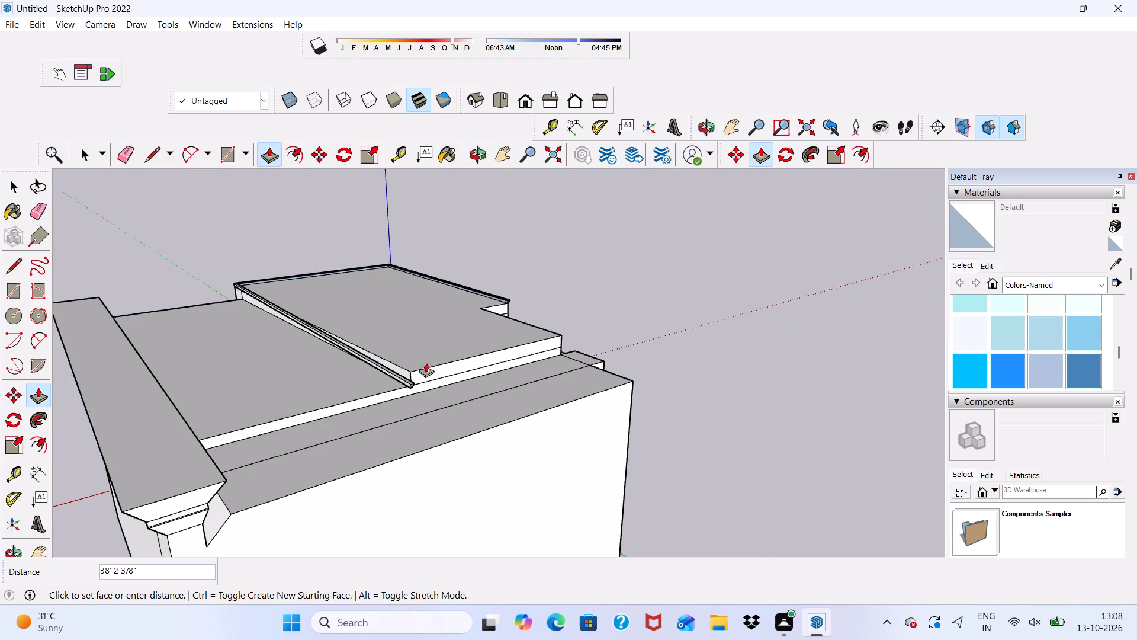
pyautogui.scroll(-3, 426, 363)
pyautogui.moveTo(426, 363); pyautogui.dragTo(477, 354, button='middle')
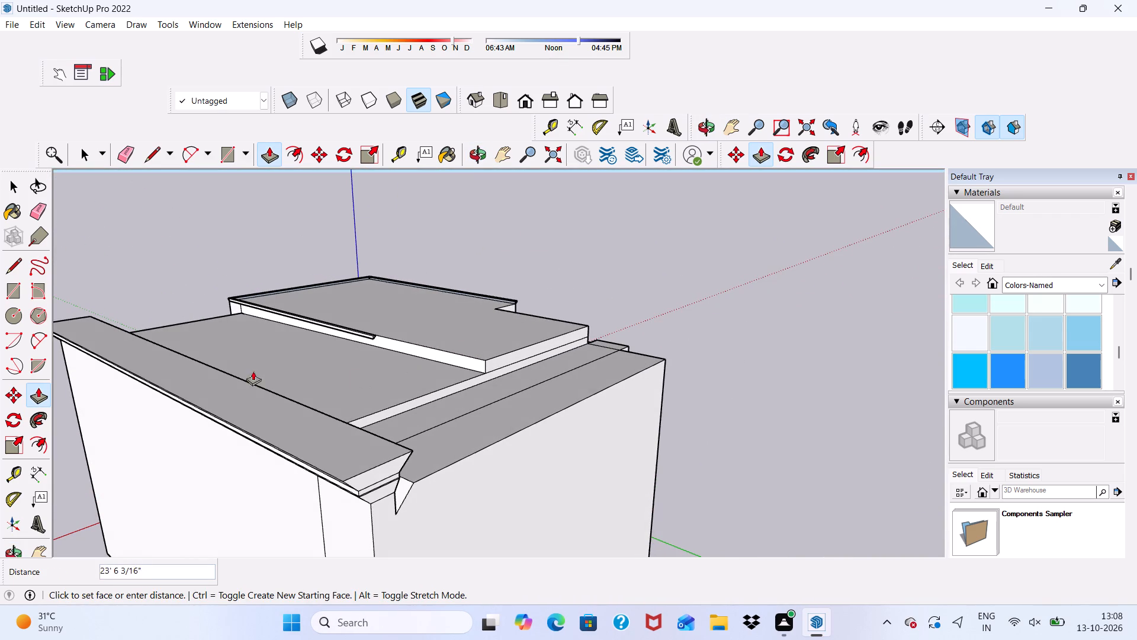
pyautogui.scroll(-4, 298, 150)
pyautogui.moveTo(398, 295); pyautogui.dragTo(545, 285, button='middle')
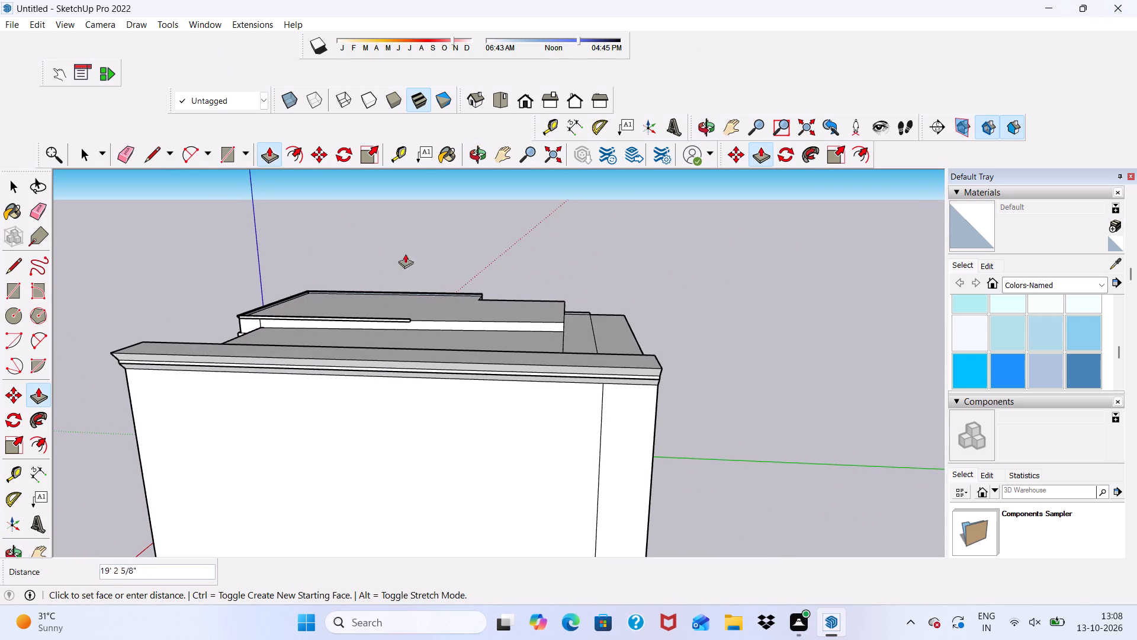
pyautogui.scroll(5, 483, 324)
pyautogui.scroll(6, 535, 305)
pyautogui.scroll(-6, 535, 305)
pyautogui.scroll(1, 0, 289)
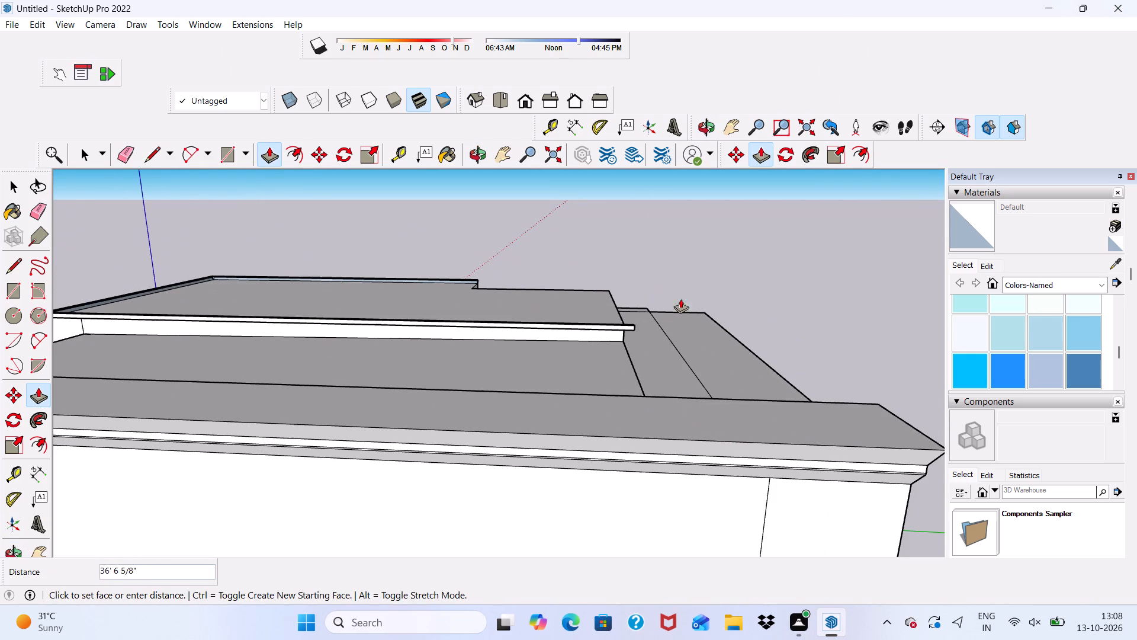
pyautogui.scroll(14, 617, 316)
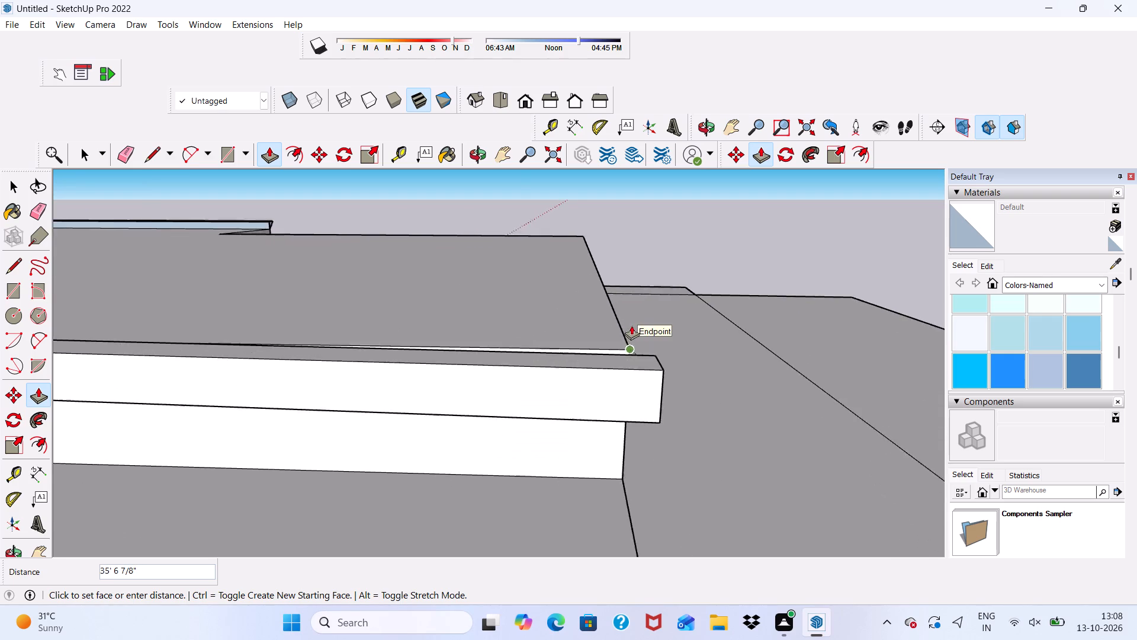
pyautogui.click(625, 347)
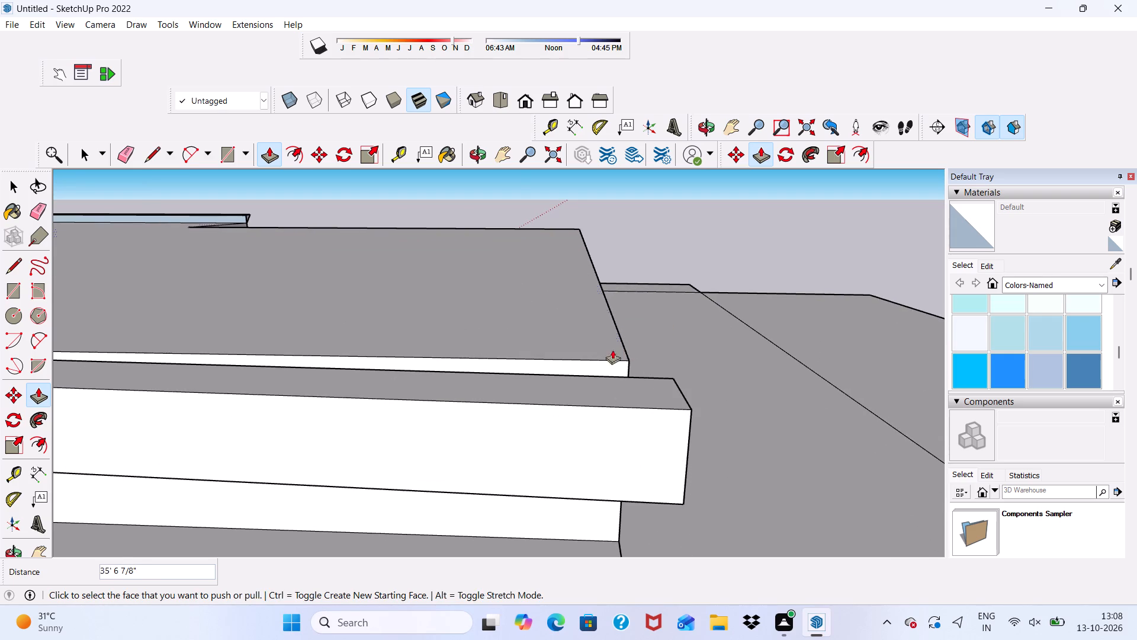
# Return to the front view and examine the cap's inner end above the arched block.
pyautogui.scroll(-7, 583, 376)
pyautogui.moveTo(573, 412); pyautogui.dragTo(884, 302, button='middle')
pyautogui.scroll(-5, 468, 363)
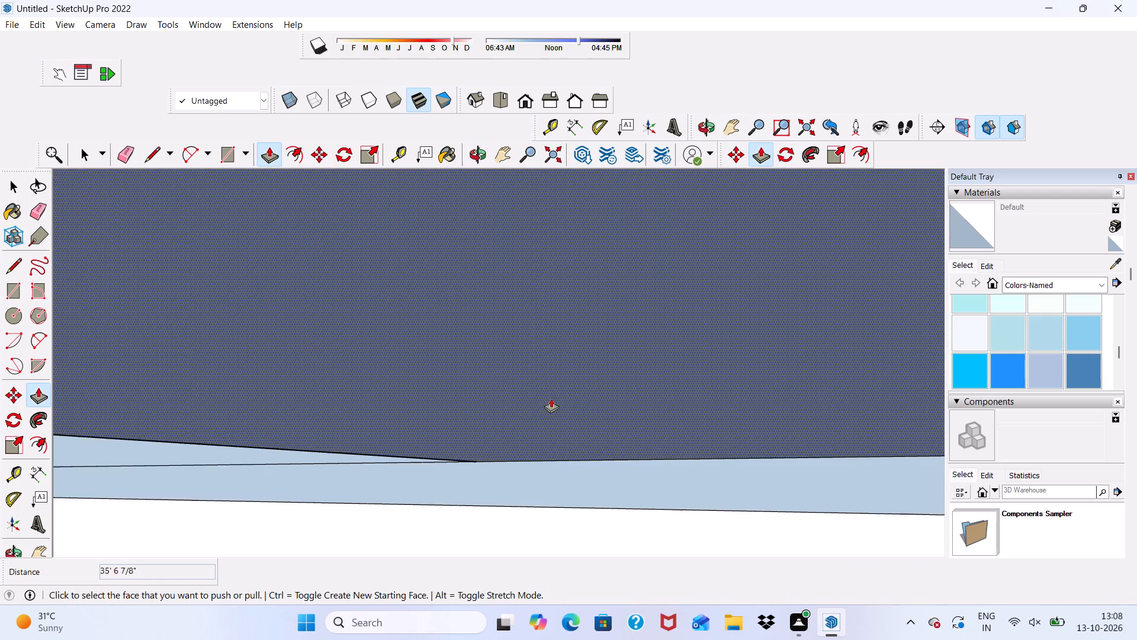
pyautogui.scroll(-6, 551, 398)
pyautogui.click(526, 102)
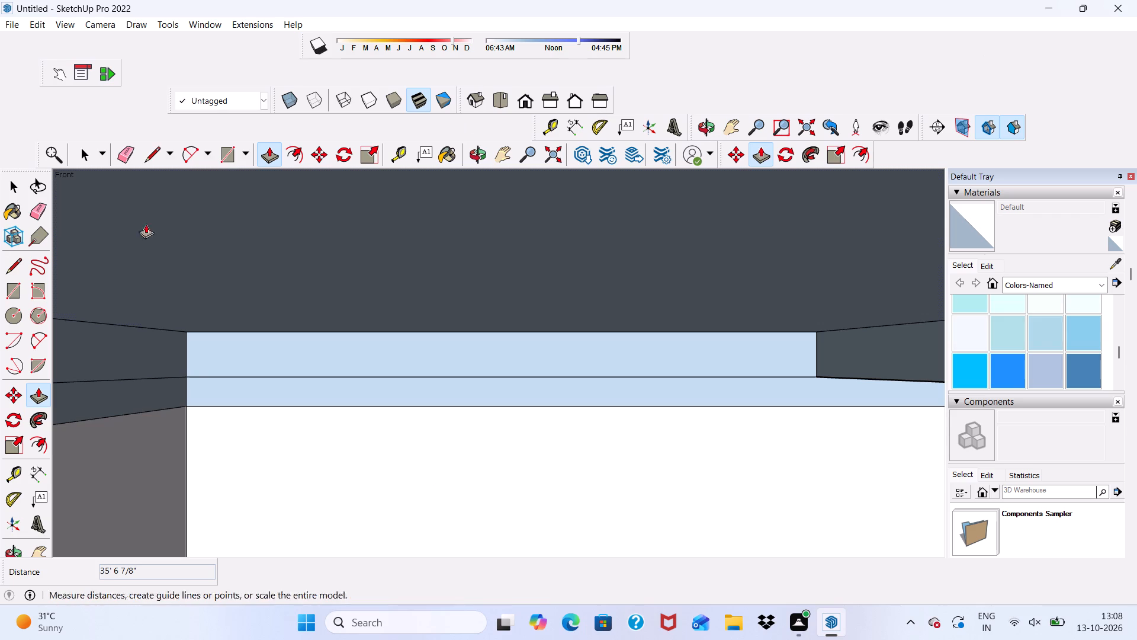
pyautogui.scroll(-17, 327, 372)
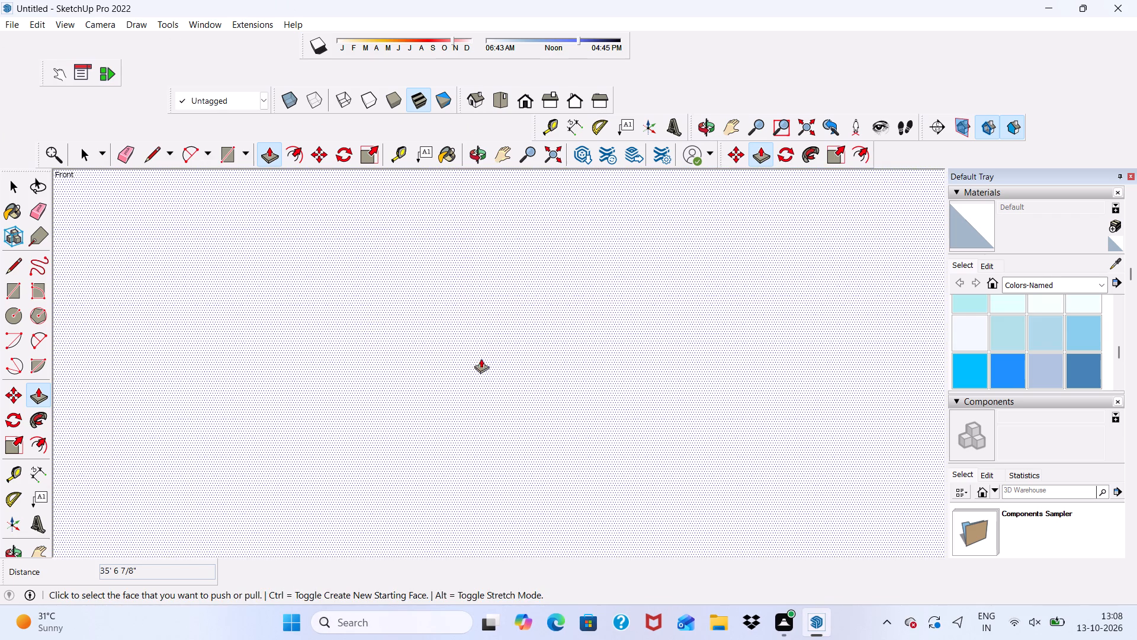
pyautogui.scroll(-8, 481, 359)
pyautogui.click(522, 93)
pyautogui.scroll(-7, 514, 135)
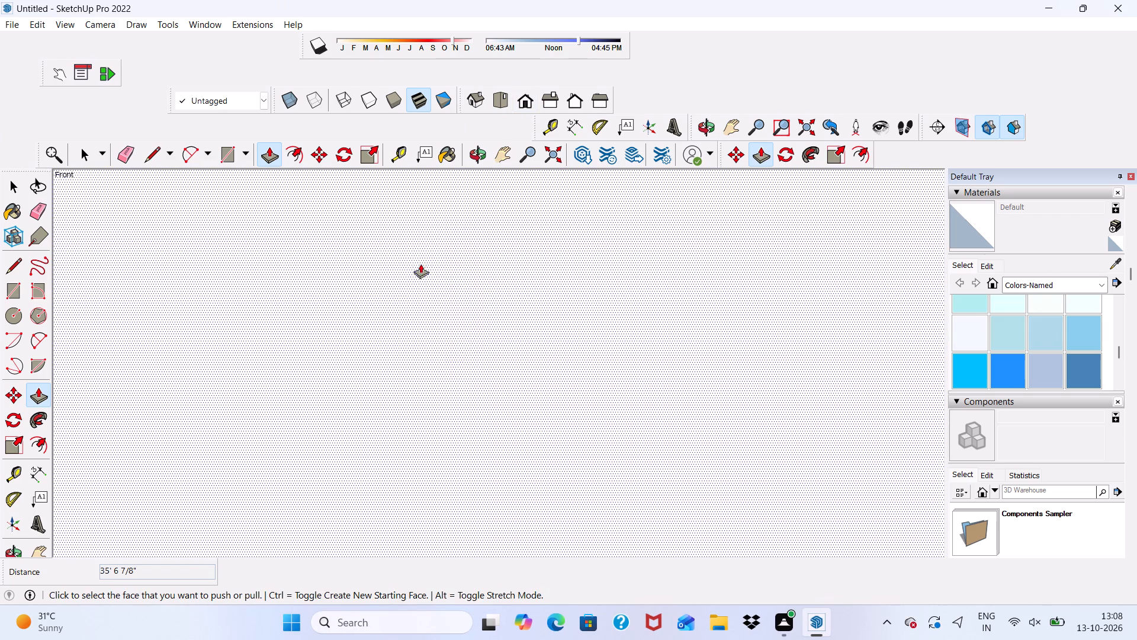
pyautogui.scroll(-4, 420, 264)
pyautogui.scroll(-17, 469, 332)
pyautogui.scroll(-8, 502, 341)
pyautogui.scroll(-4, 587, 319)
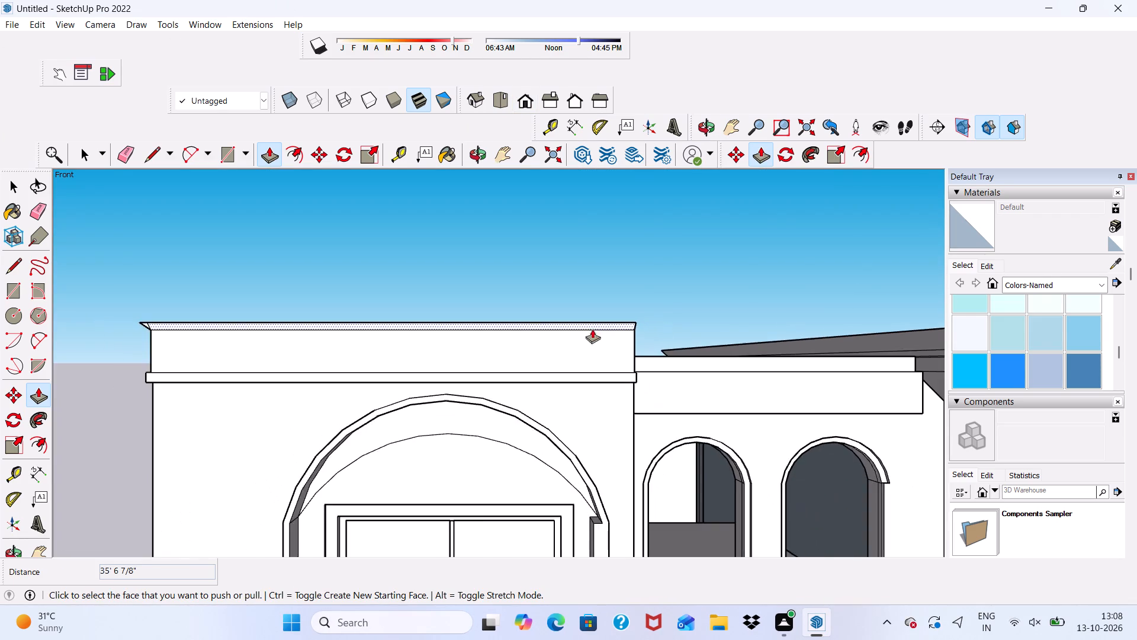
# Examine the arched block's cap from the outer side, the inner side and above, including its corner with the new strip.
pyautogui.moveTo(592, 329); pyautogui.dragTo(763, 337, button='middle')
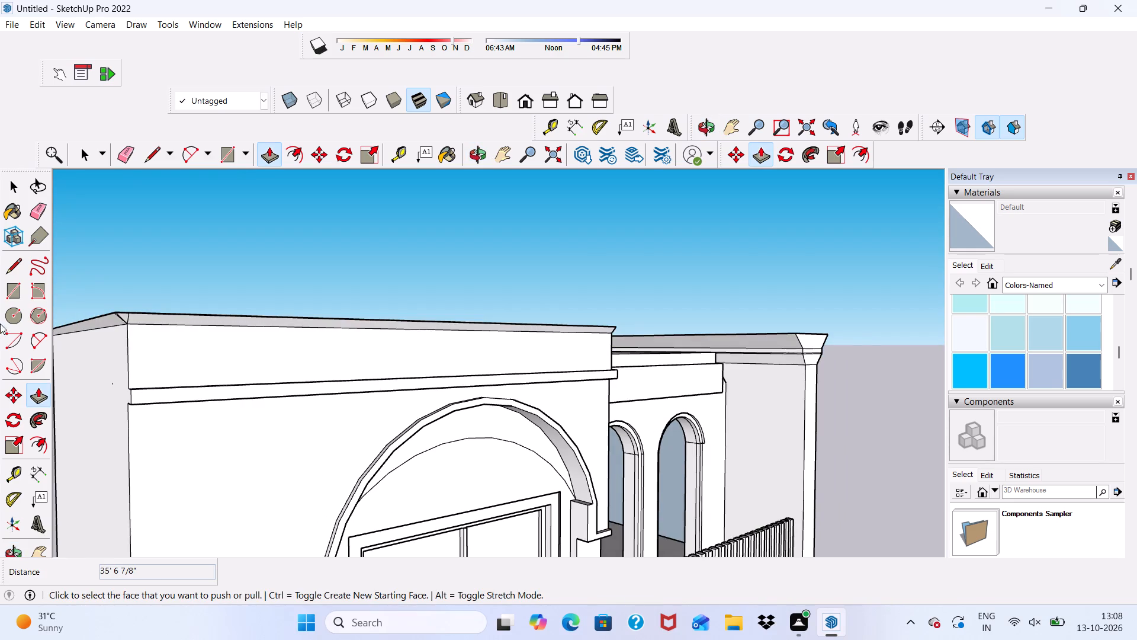
pyautogui.scroll(7, 103, 300)
pyautogui.scroll(-5, 113, 260)
pyautogui.click(120, 142)
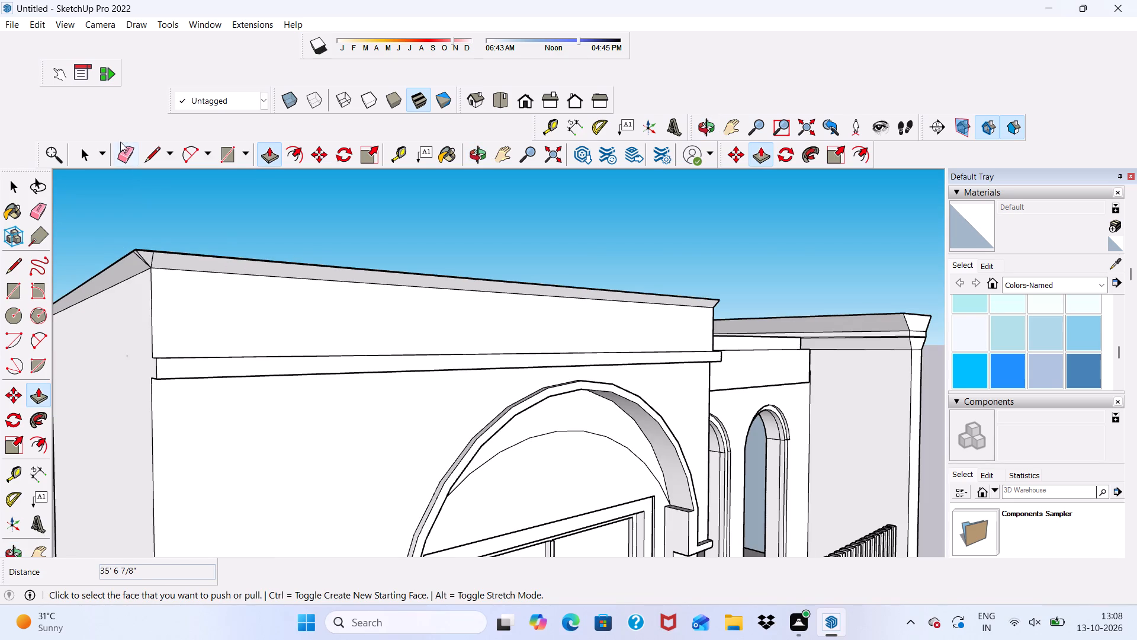
pyautogui.scroll(4, 213, 327)
pyautogui.scroll(4, 109, 222)
pyautogui.scroll(-6, 153, 233)
pyautogui.scroll(-2, 409, 261)
pyautogui.moveTo(368, 286); pyautogui.dragTo(0, 285, button='middle')
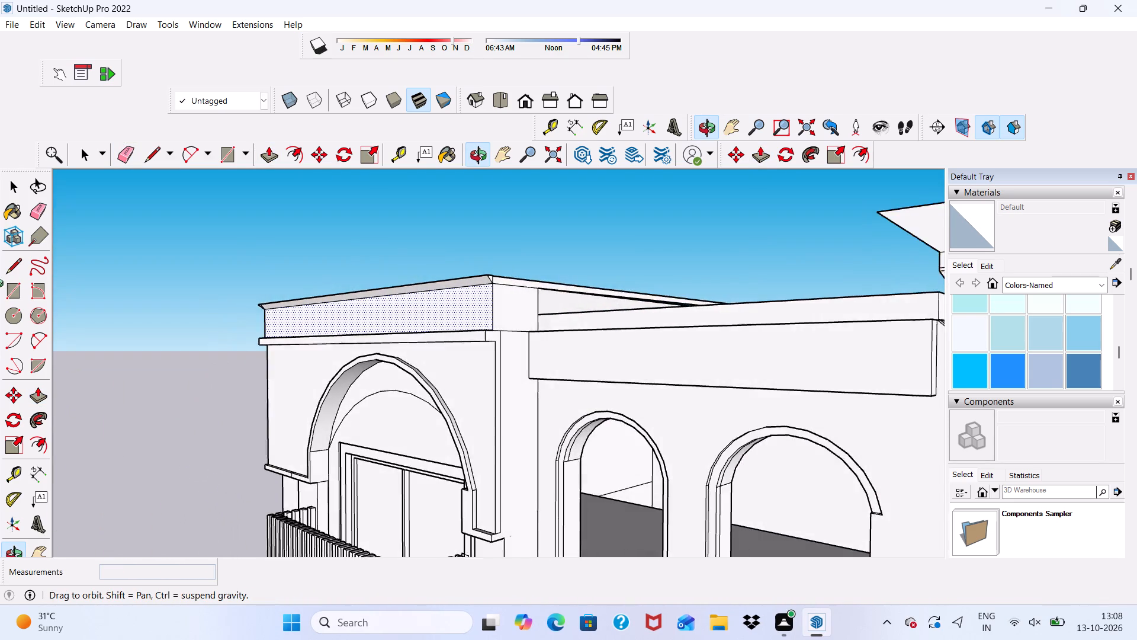
pyautogui.moveTo(0, 285); pyautogui.dragTo(178, 435, button='middle')
pyautogui.scroll(4, 307, 359)
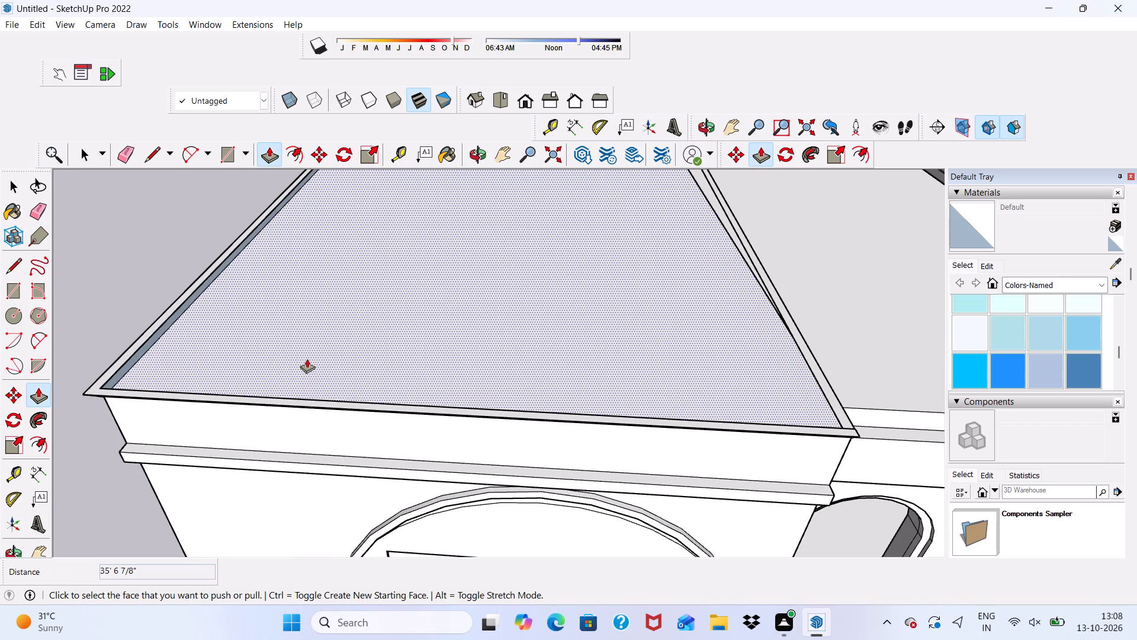
# Push/Pull the arched front block's inner roof face, bounded by the cap, upward by 7 1/2".
pyautogui.click(307, 358)
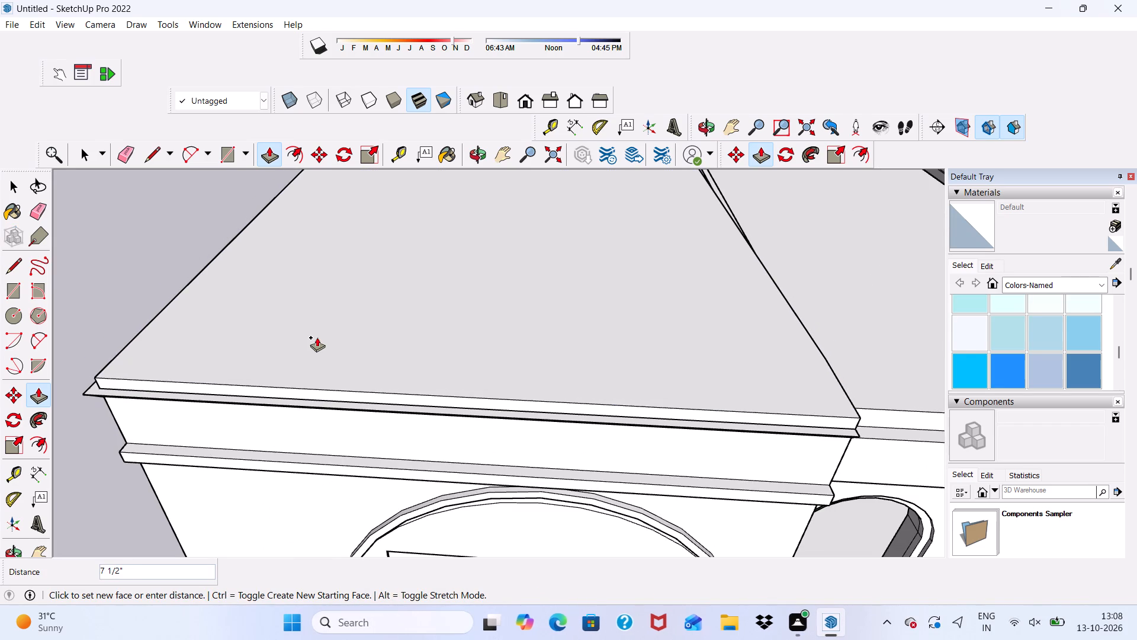
pyautogui.click(317, 337)
# Push/Pull the roof face above the twin arched openings up 1' 7 1/2" to the arched block's roof level.
pyautogui.scroll(-3, 322, 355)
pyautogui.moveTo(330, 364); pyautogui.dragTo(403, 221, button='middle')
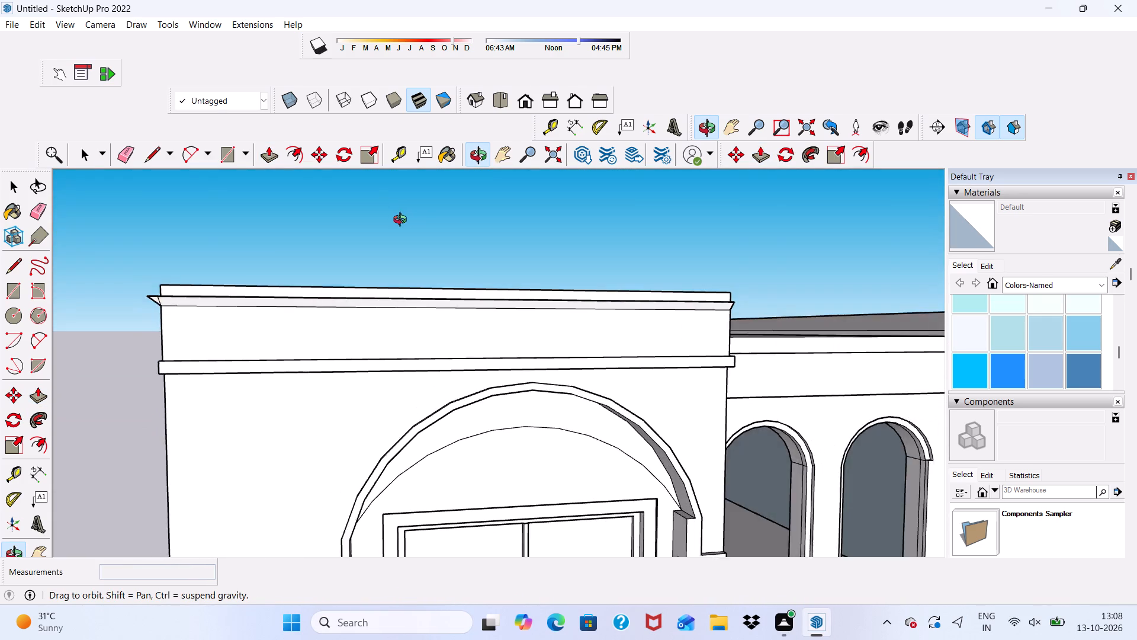
pyautogui.moveTo(403, 221); pyautogui.dragTo(466, 220, button='middle')
pyautogui.scroll(-3, 449, 252)
pyautogui.moveTo(442, 269); pyautogui.dragTo(259, 245, button='middle')
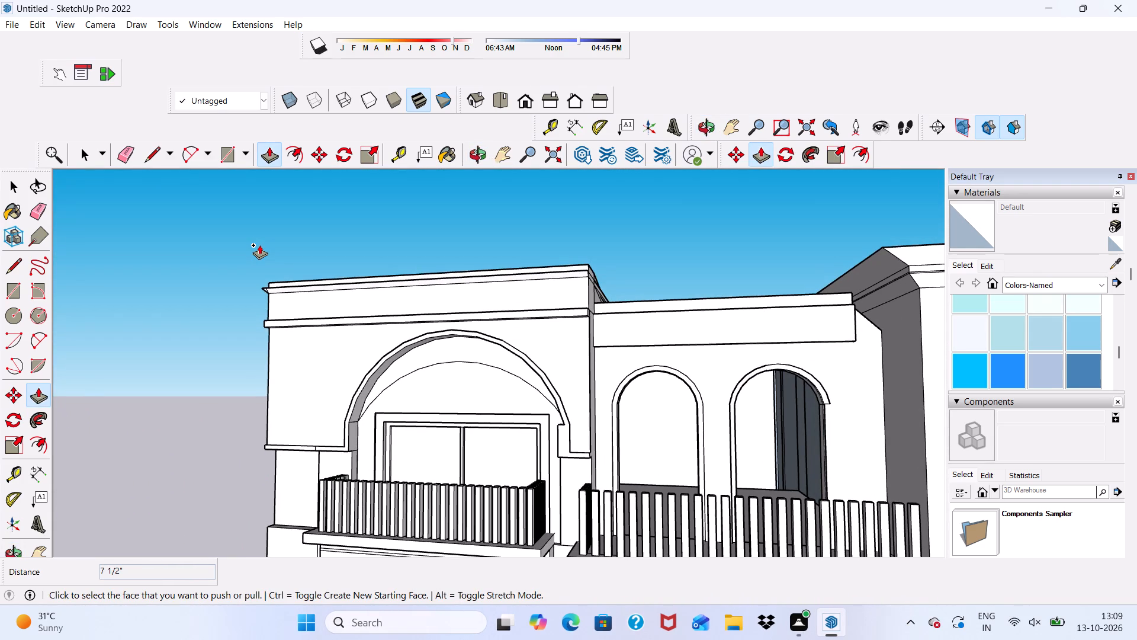
pyautogui.scroll(-6, 259, 245)
pyautogui.moveTo(358, 249); pyautogui.dragTo(500, 231, button='middle')
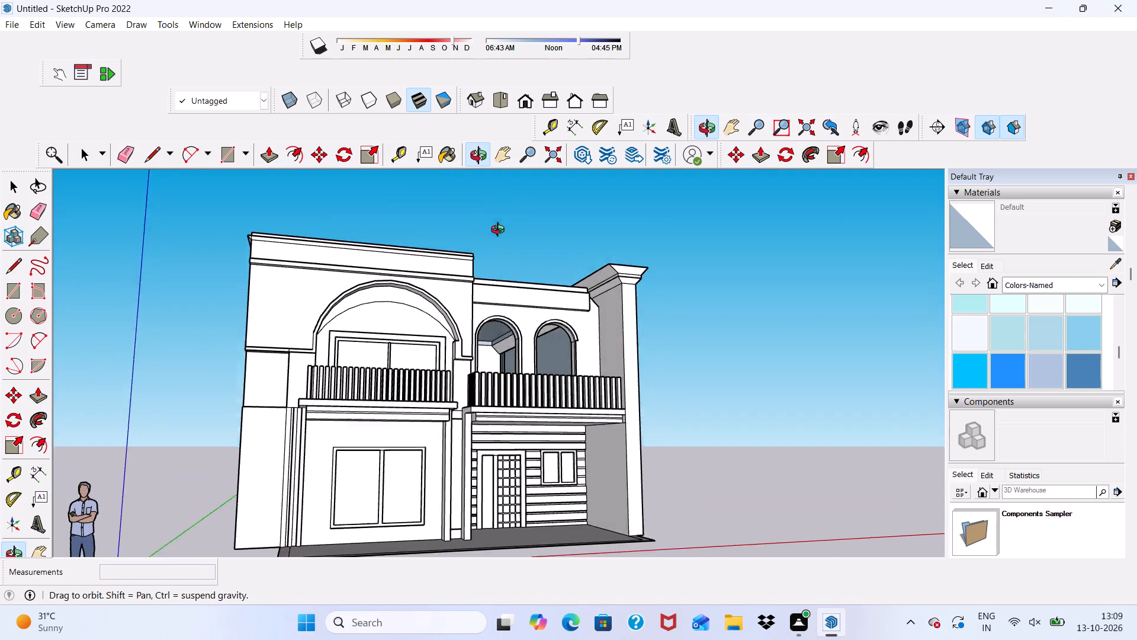
pyautogui.moveTo(500, 231); pyautogui.dragTo(351, 356, button='middle')
pyautogui.scroll(10, 462, 262)
pyautogui.scroll(-1, 497, 291)
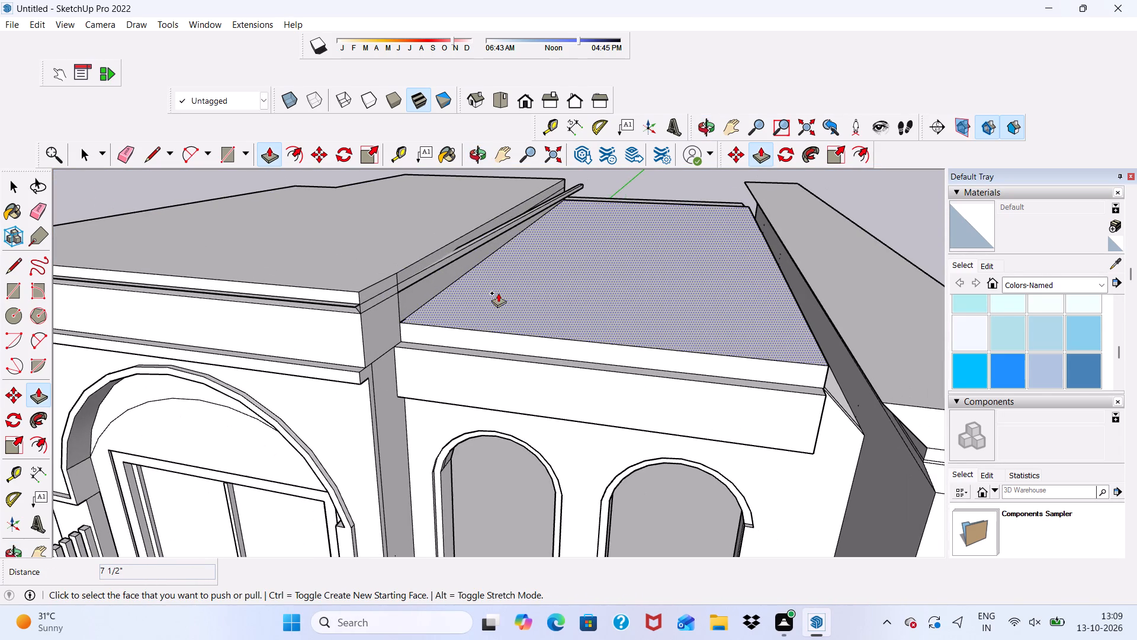
pyautogui.click(498, 294)
pyautogui.click(379, 244)
# Examine both raised roof sections and their junctions with the caps from the front, the side and above.
pyautogui.scroll(-6, 379, 244)
pyautogui.moveTo(452, 303); pyautogui.dragTo(470, 222, button='middle')
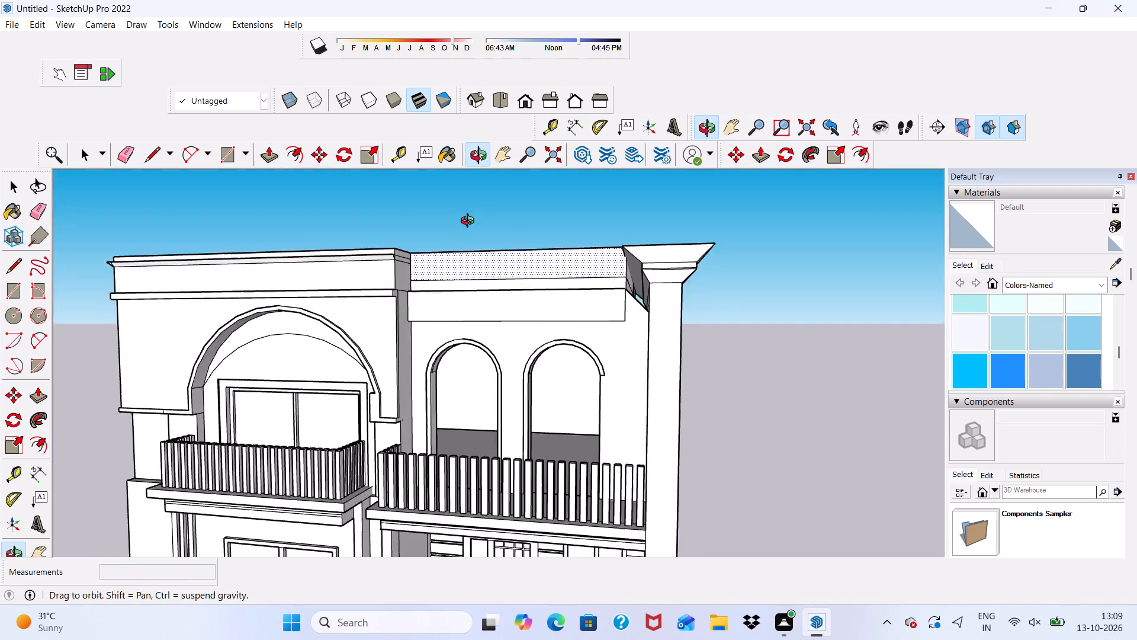
pyautogui.moveTo(470, 222); pyautogui.dragTo(563, 279, button='middle')
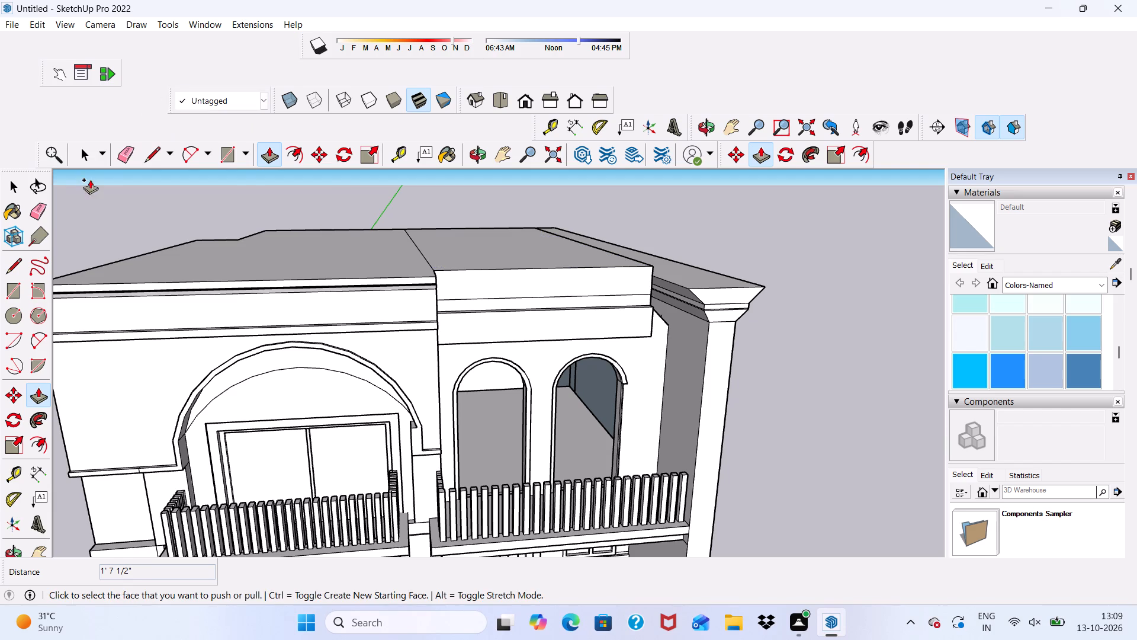
pyautogui.scroll(-1, 528, 272)
pyautogui.moveTo(526, 283); pyautogui.dragTo(391, 268, button='middle')
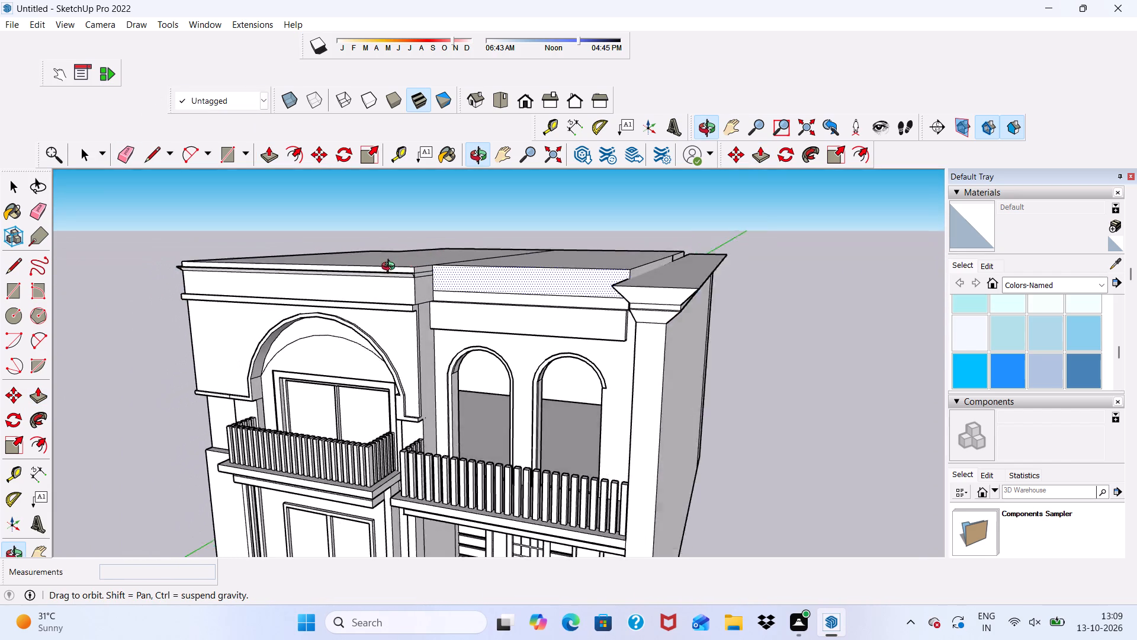
pyautogui.moveTo(391, 268); pyautogui.dragTo(428, 306, button='middle')
pyautogui.scroll(6, 400, 241)
pyautogui.scroll(-3, 409, 260)
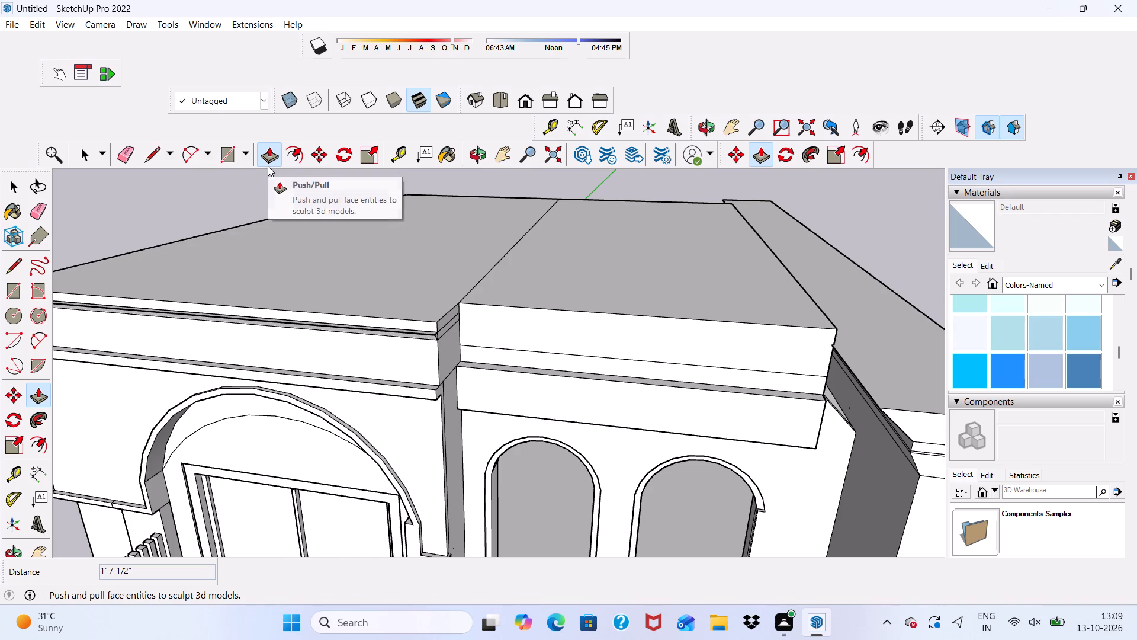
pyautogui.scroll(-4, 358, 188)
pyautogui.scroll(-1, 597, 250)
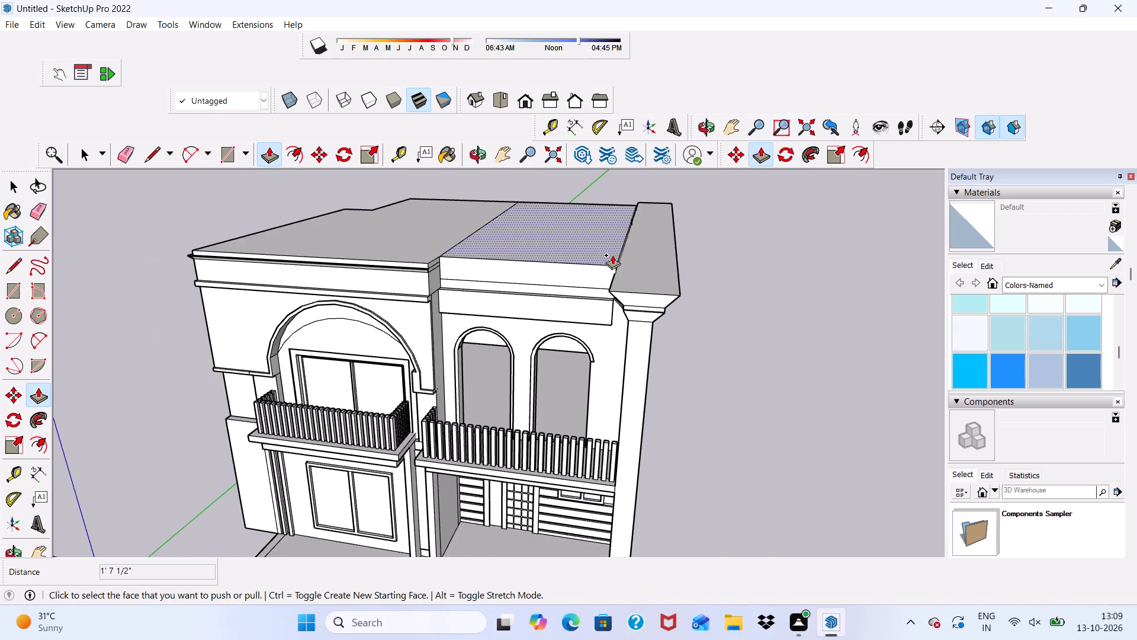
pyautogui.scroll(-1, 619, 264)
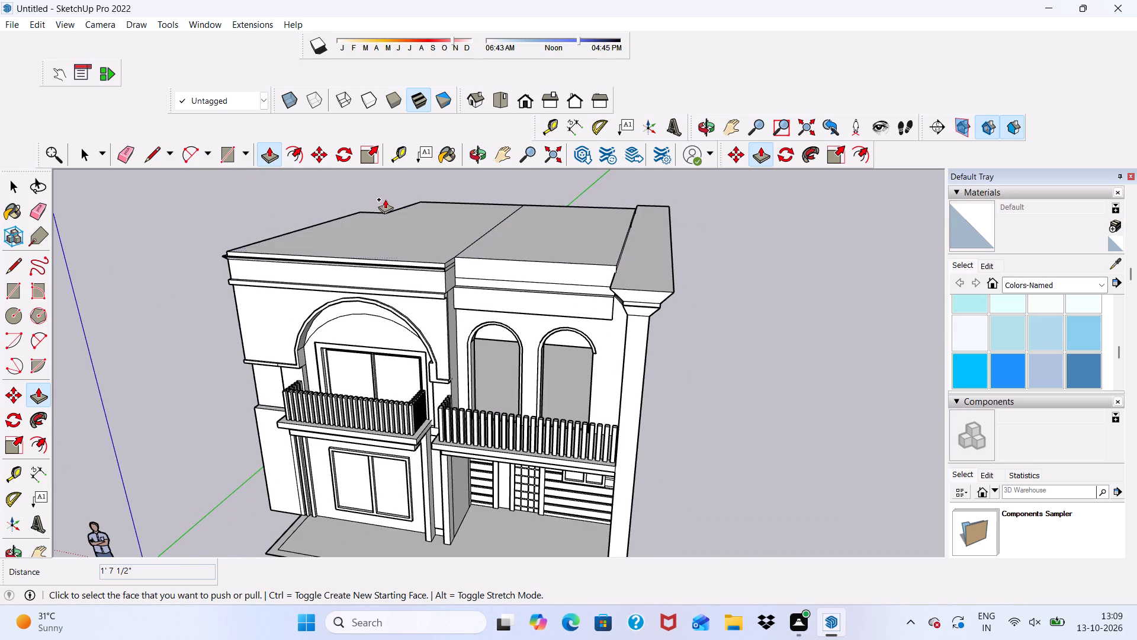
pyautogui.scroll(10, 248, 160)
pyautogui.scroll(5, 182, 178)
pyautogui.scroll(-5, 248, 173)
pyautogui.scroll(5, 153, 174)
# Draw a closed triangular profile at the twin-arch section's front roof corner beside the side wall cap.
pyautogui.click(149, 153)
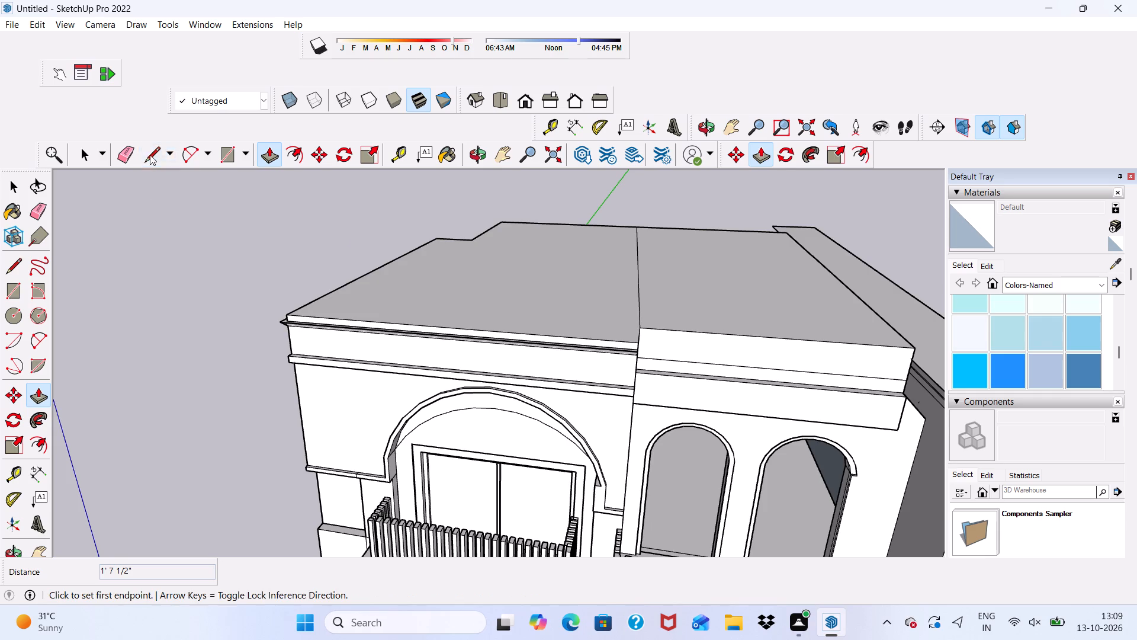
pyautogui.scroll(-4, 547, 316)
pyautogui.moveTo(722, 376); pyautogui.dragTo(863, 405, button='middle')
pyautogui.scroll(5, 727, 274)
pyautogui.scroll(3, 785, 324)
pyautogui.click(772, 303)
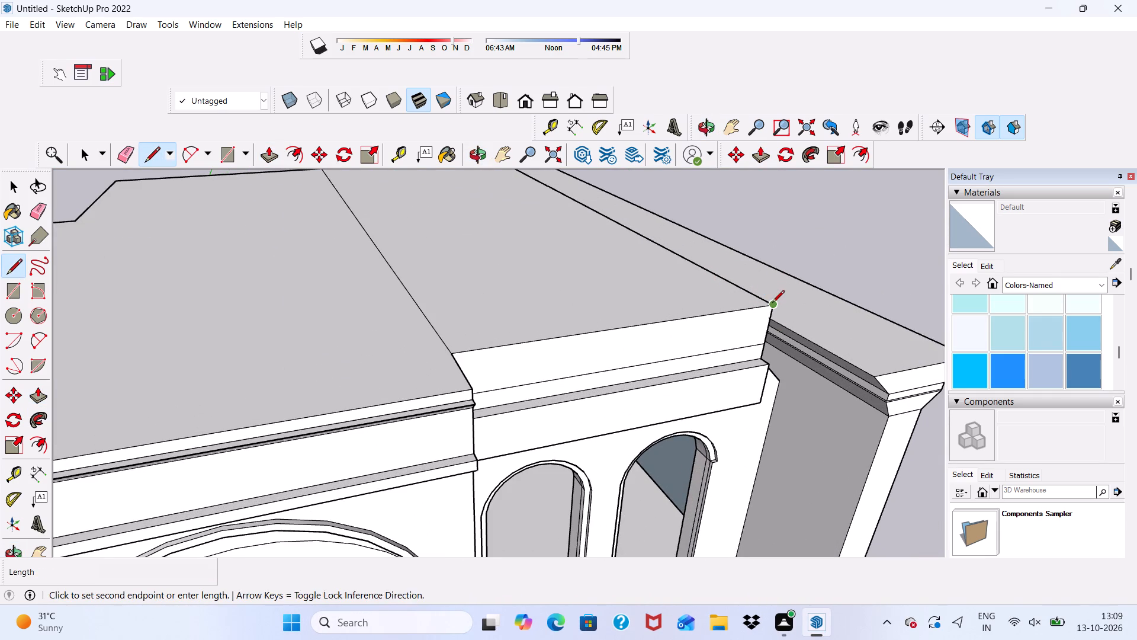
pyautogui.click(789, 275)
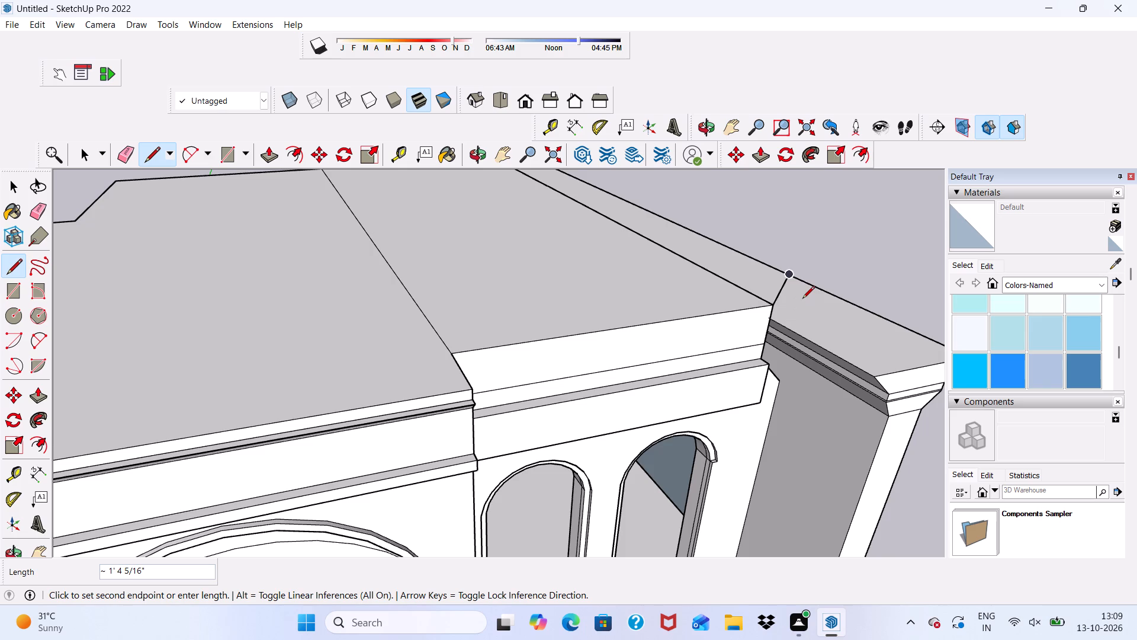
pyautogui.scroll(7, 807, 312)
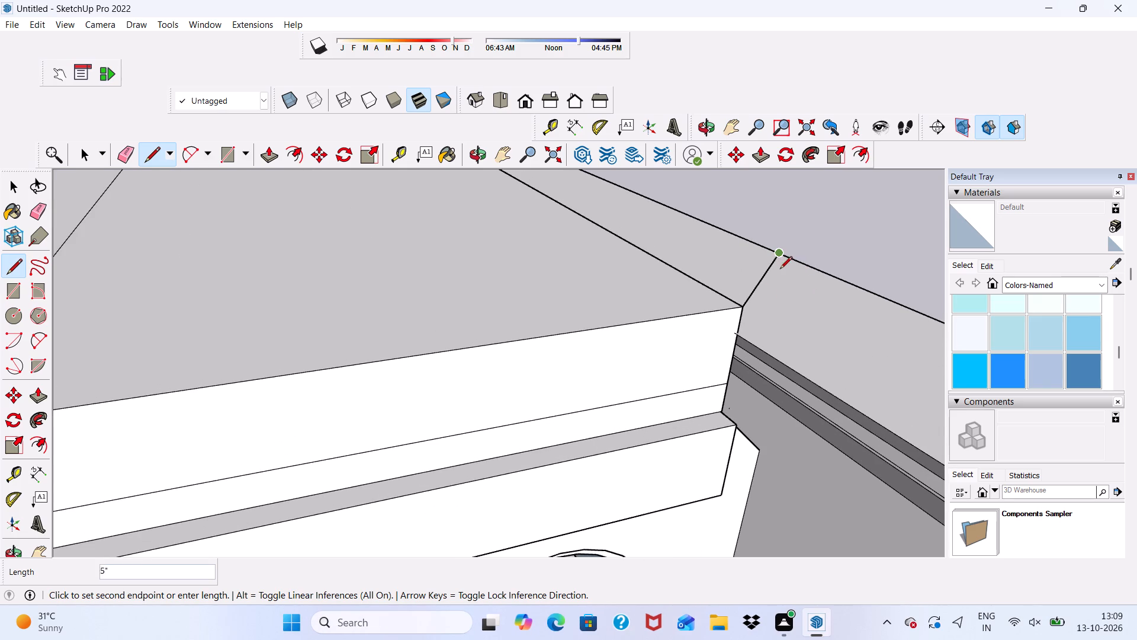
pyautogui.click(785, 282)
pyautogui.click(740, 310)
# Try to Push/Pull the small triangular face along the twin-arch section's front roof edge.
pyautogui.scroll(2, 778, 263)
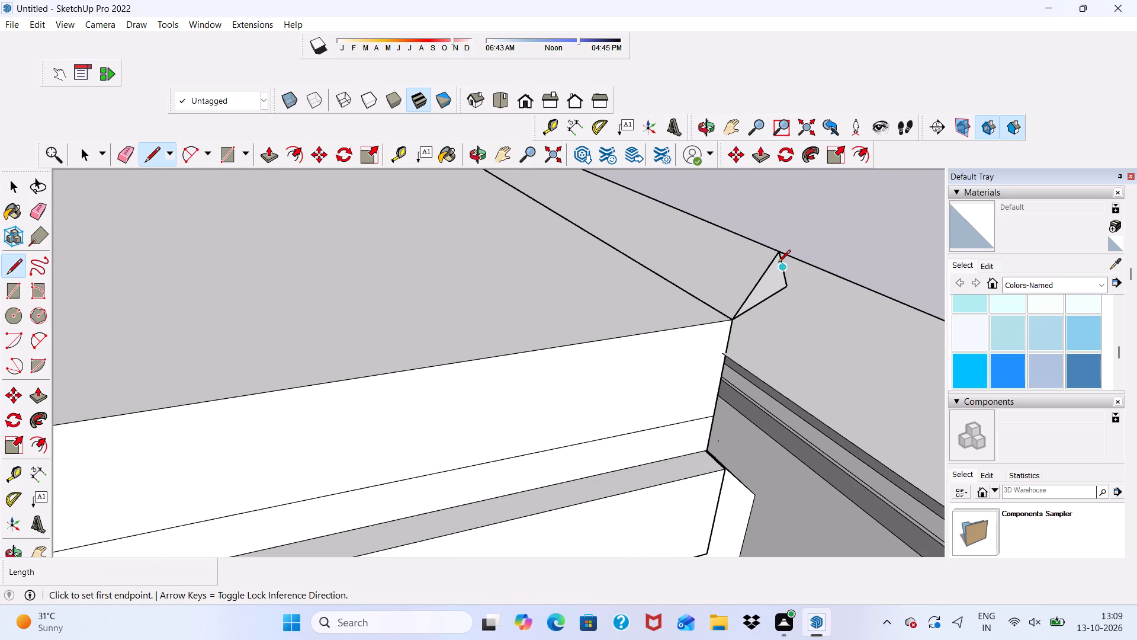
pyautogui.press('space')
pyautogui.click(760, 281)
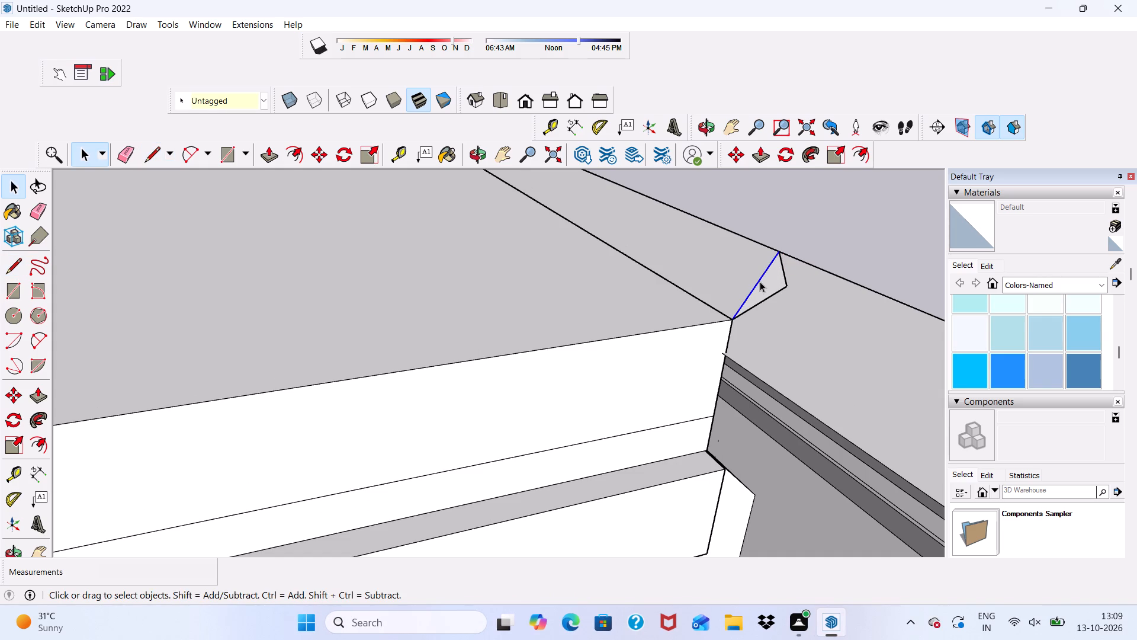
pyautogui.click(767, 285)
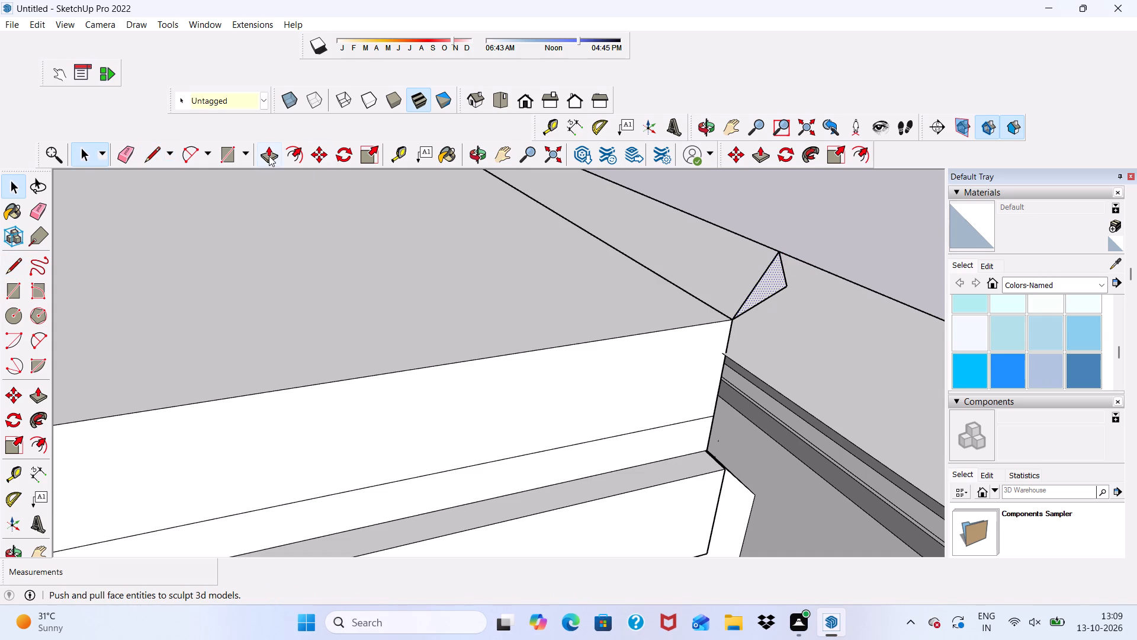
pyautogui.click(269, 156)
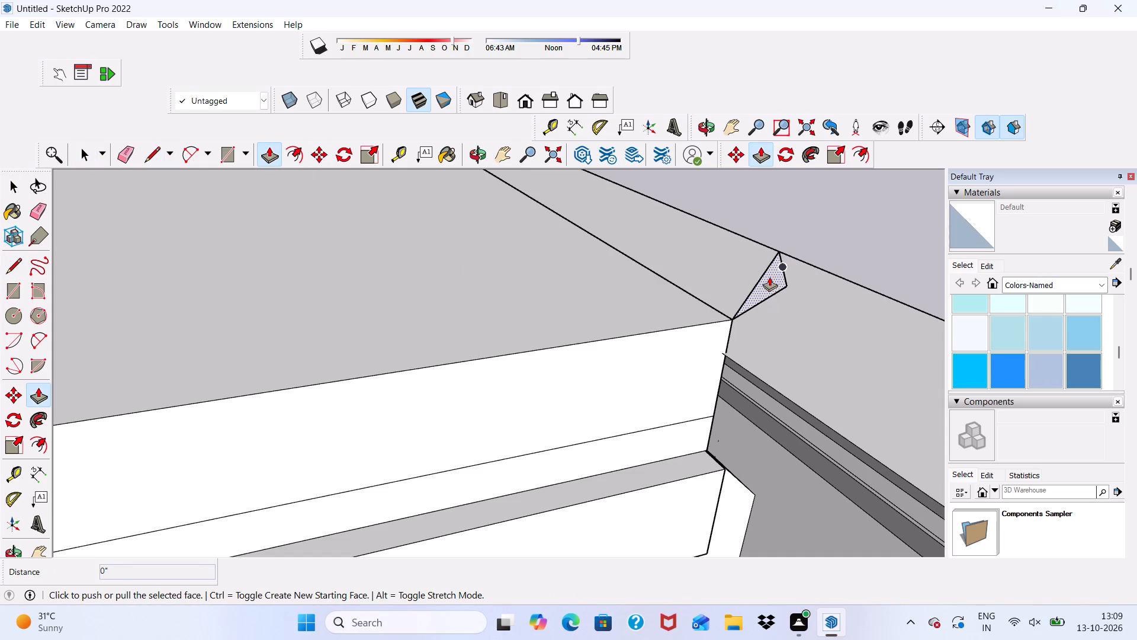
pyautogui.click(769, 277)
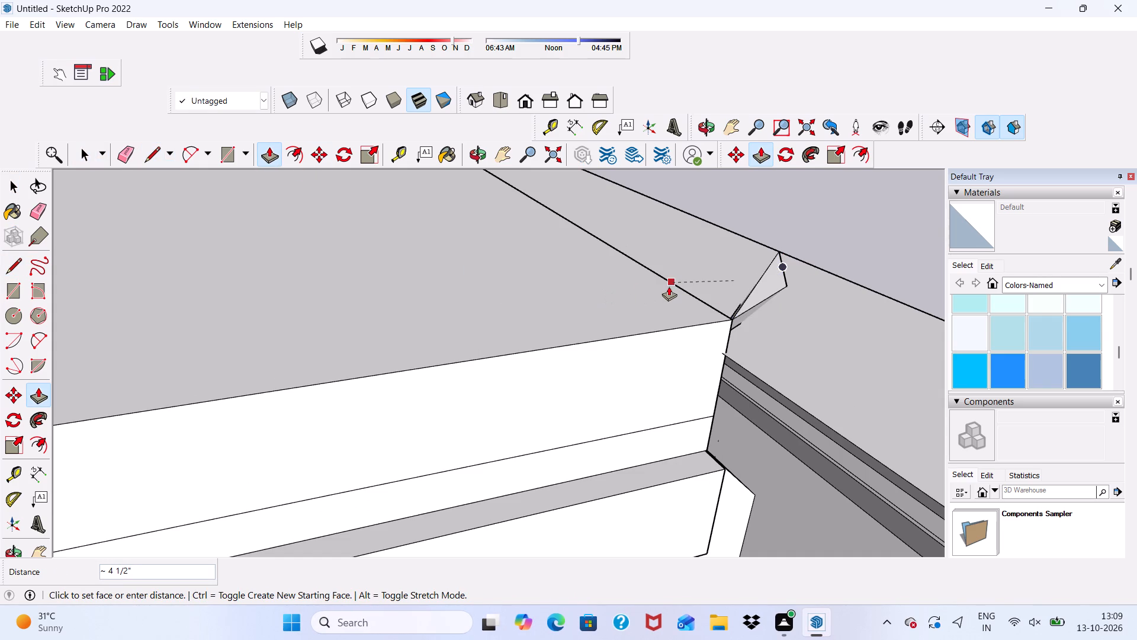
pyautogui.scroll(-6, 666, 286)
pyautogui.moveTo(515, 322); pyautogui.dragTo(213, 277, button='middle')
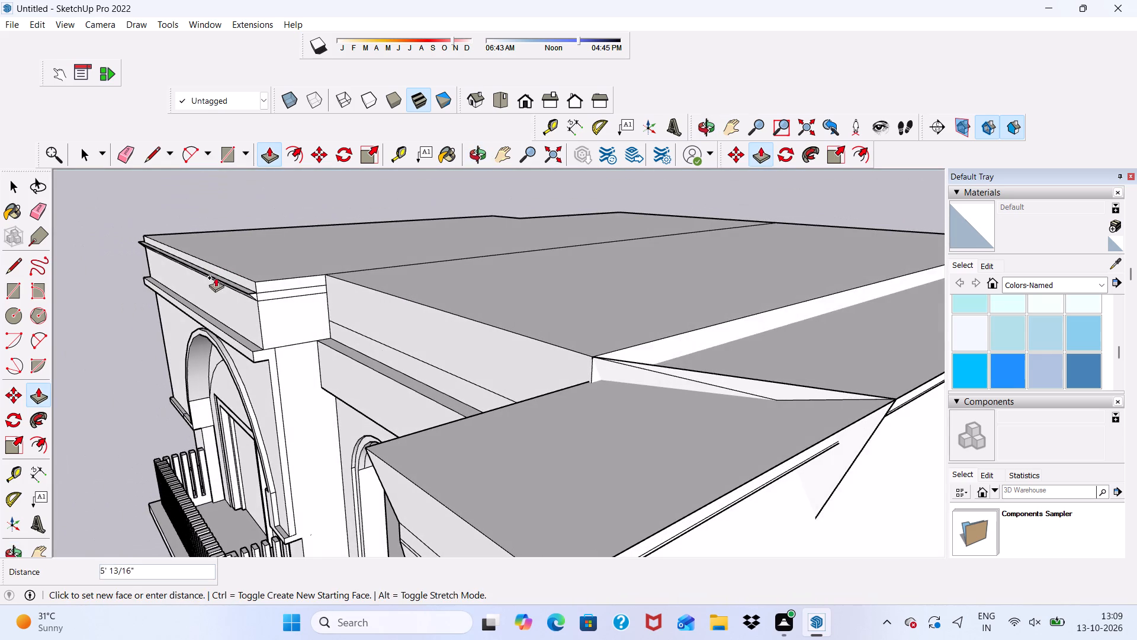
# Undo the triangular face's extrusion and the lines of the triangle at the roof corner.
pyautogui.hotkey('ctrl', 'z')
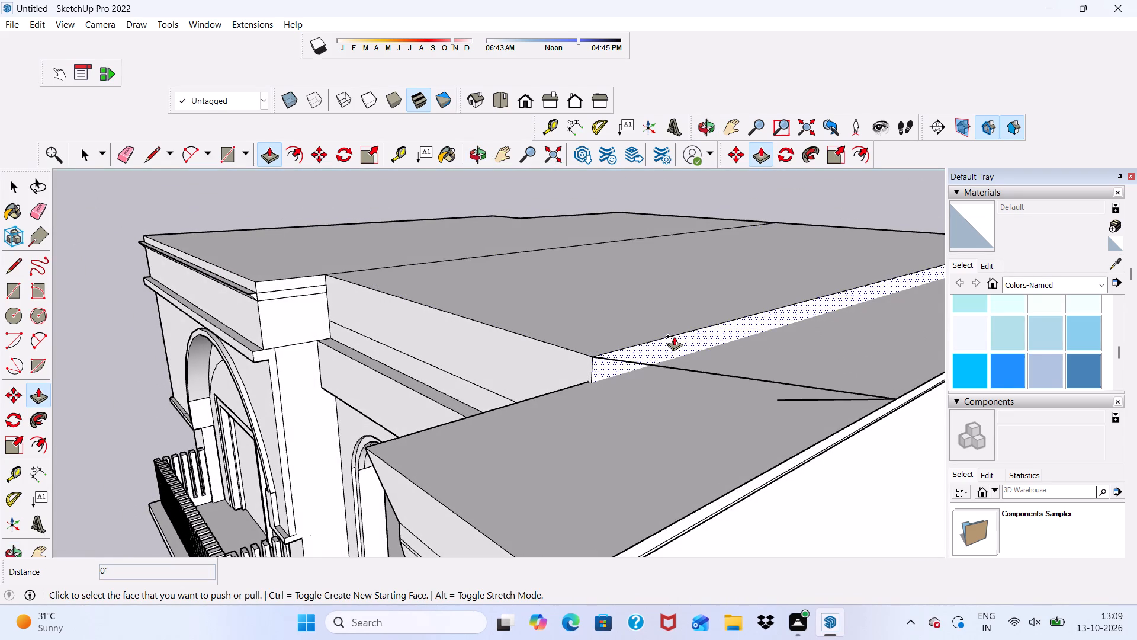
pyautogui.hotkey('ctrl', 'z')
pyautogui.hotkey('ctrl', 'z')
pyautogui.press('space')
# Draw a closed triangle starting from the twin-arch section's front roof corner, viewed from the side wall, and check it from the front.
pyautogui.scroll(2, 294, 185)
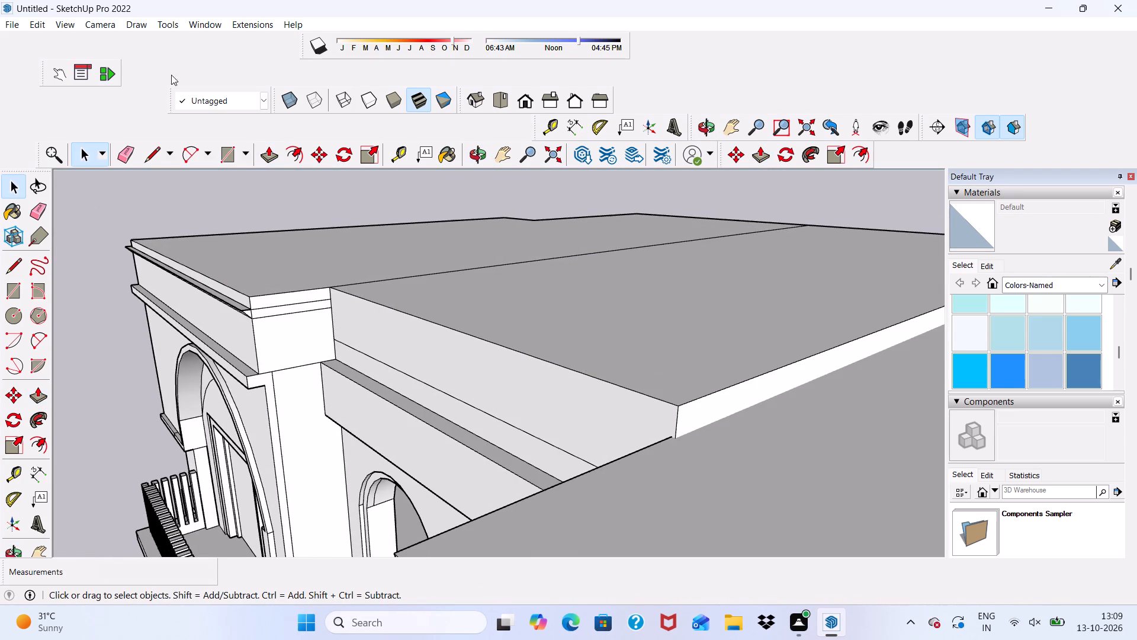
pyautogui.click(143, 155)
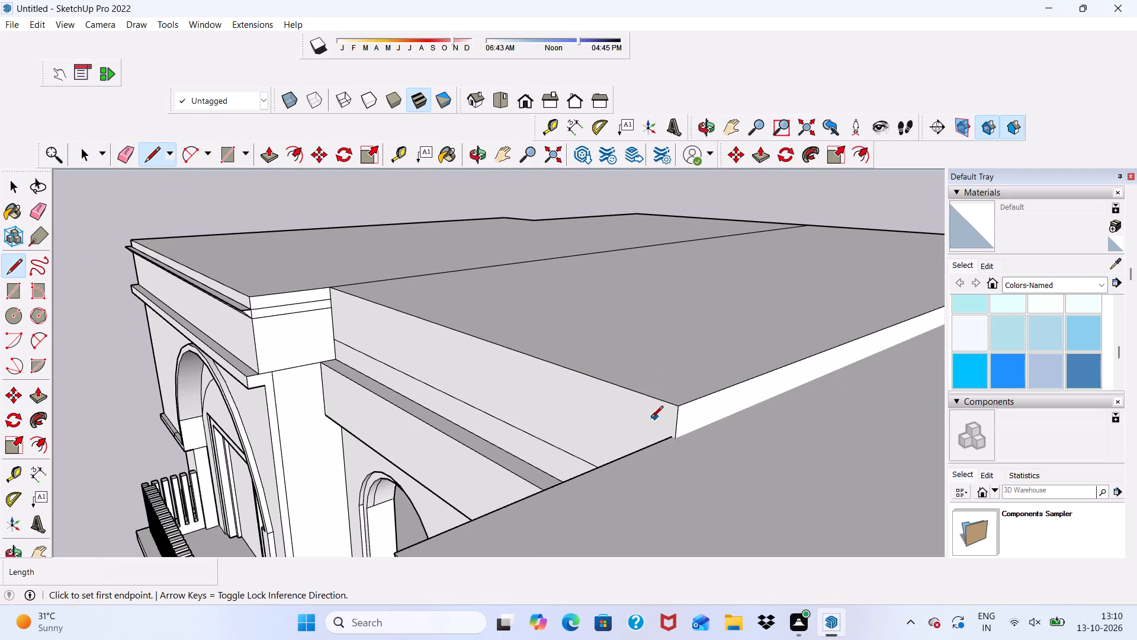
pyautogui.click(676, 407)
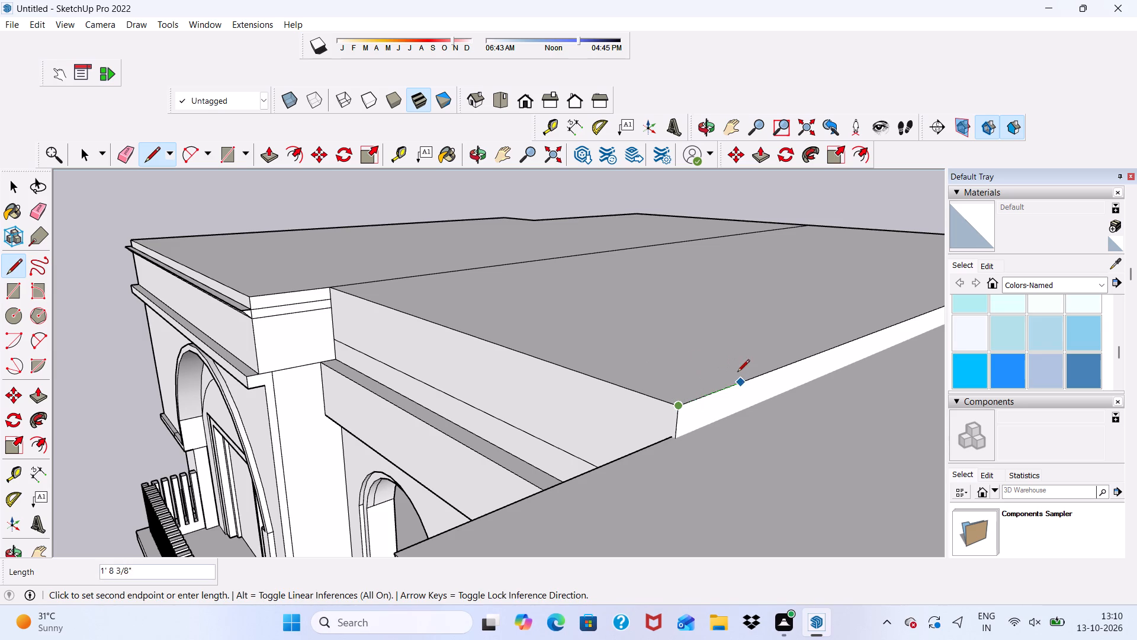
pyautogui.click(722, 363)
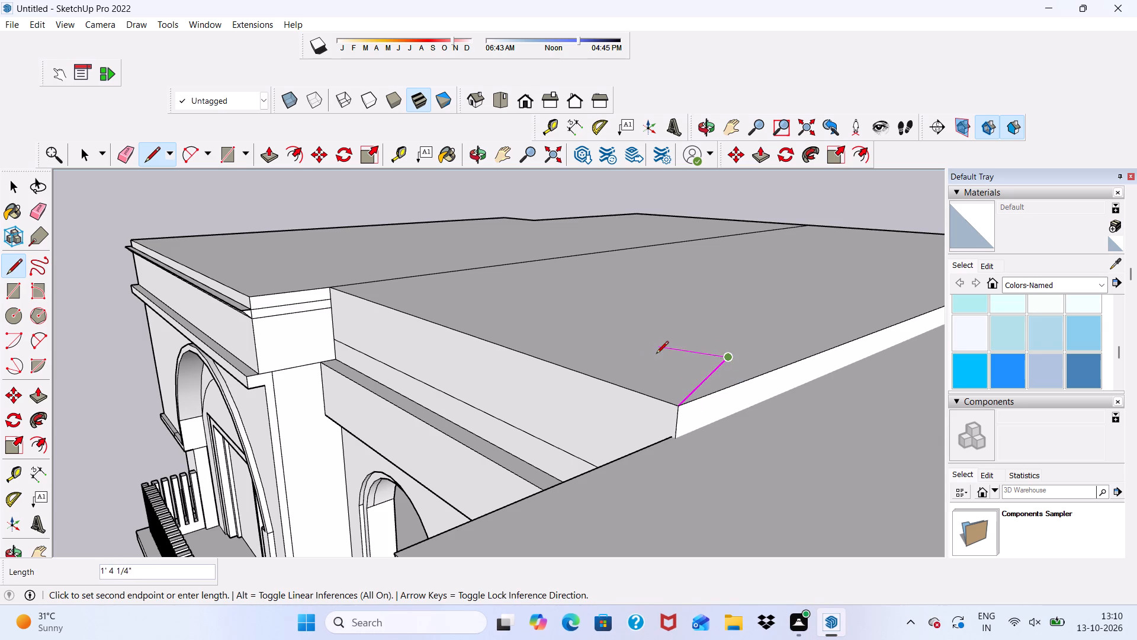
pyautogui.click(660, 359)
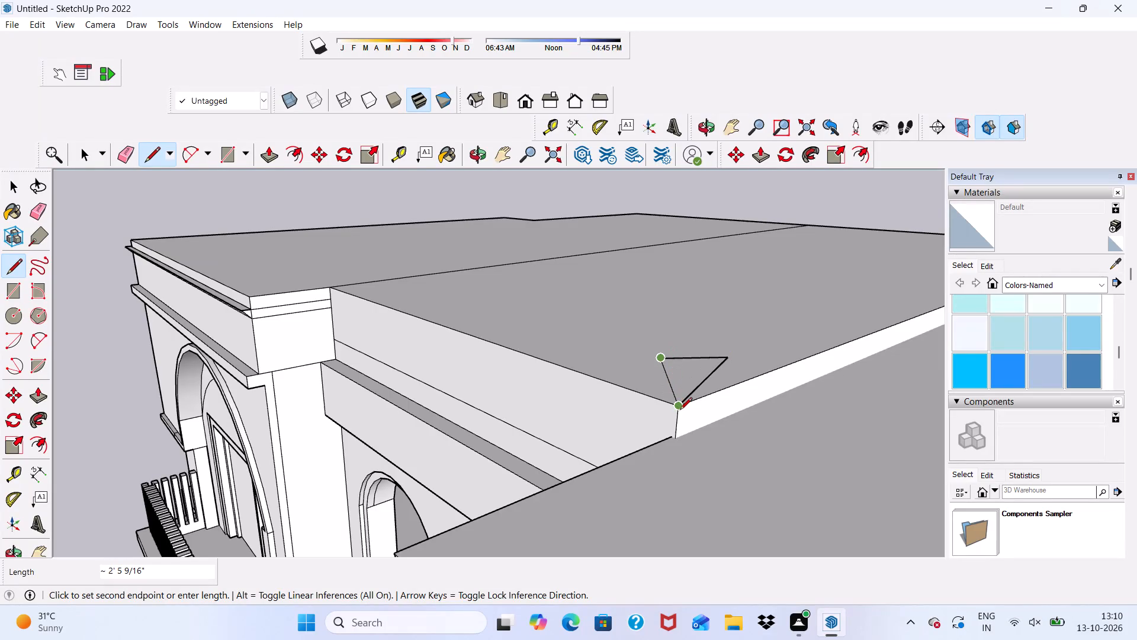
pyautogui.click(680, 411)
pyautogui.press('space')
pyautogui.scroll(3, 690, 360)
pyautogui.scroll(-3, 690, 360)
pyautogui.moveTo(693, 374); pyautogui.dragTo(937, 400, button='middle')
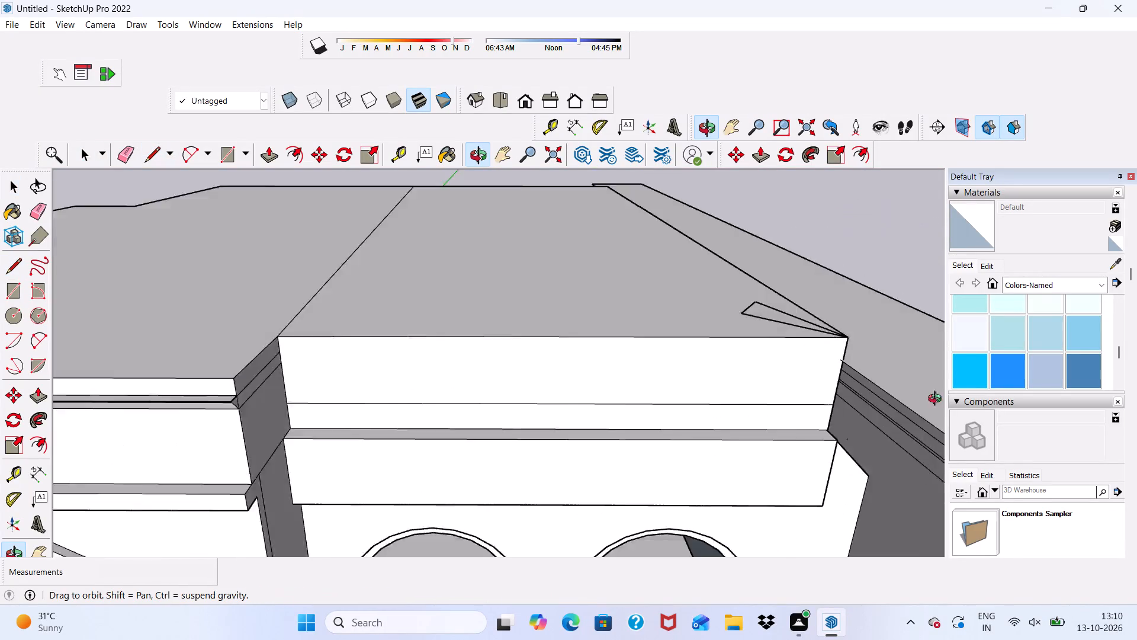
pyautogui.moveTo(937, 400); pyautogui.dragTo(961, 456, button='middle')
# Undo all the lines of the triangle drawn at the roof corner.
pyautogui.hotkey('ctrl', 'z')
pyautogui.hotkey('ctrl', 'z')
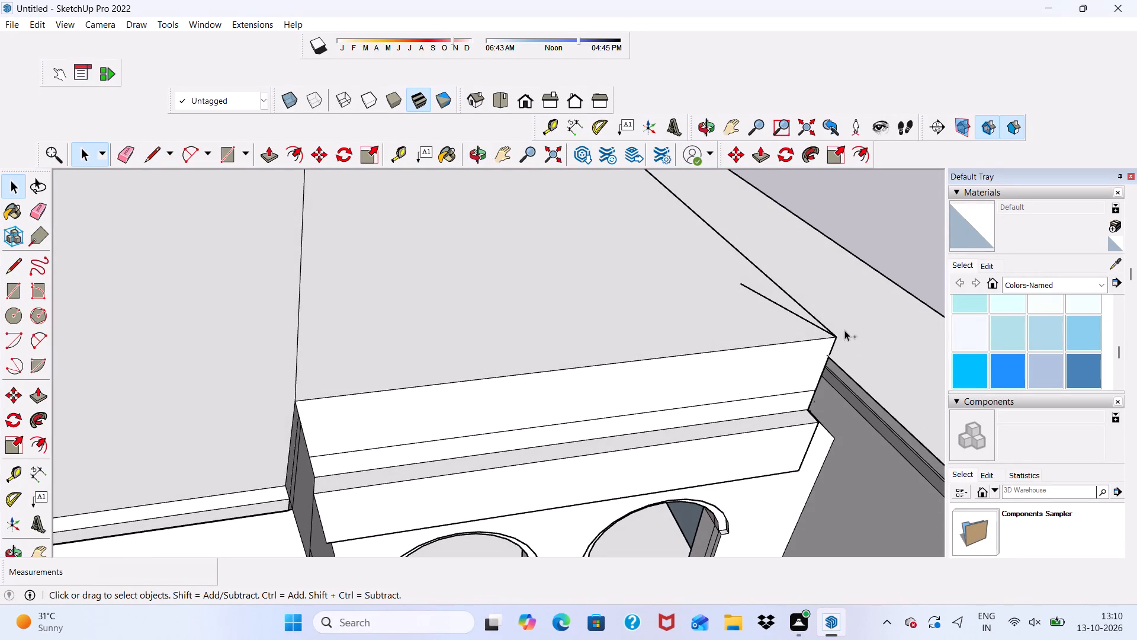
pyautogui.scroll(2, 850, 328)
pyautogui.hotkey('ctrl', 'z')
# Draw a closed triangle at the twin-arch section's front roof corner, about 1' up and about 2' 3" outward.
pyautogui.moveTo(502, 306); pyautogui.dragTo(724, 343, button='middle')
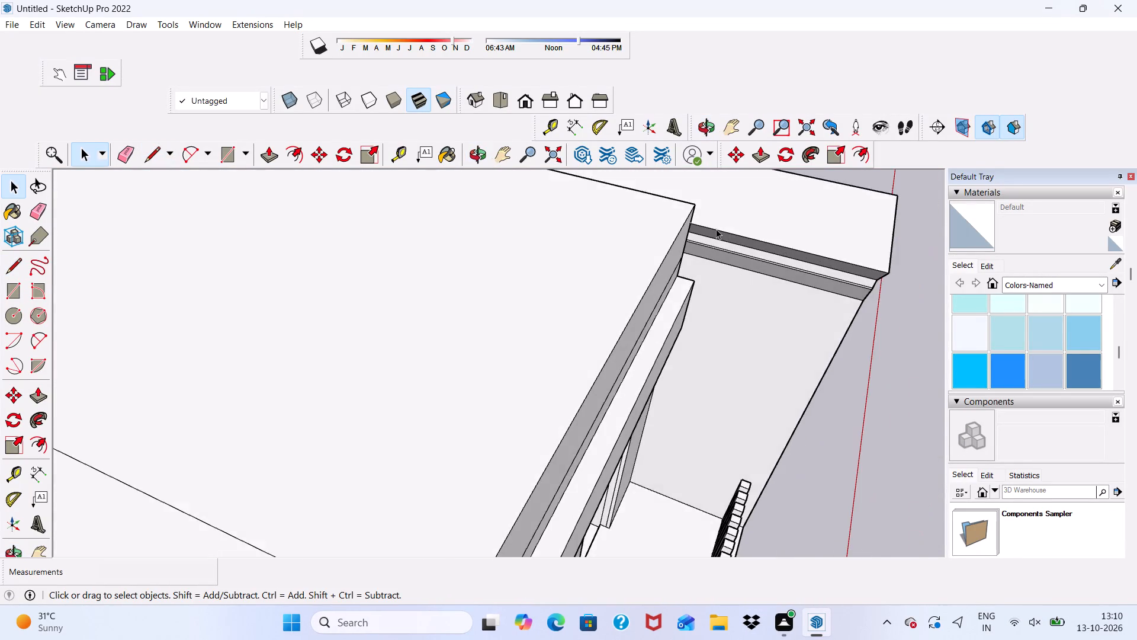
pyautogui.scroll(5, 716, 229)
pyautogui.scroll(-10, 716, 229)
pyautogui.scroll(6, 706, 242)
pyautogui.scroll(6, 598, 372)
pyautogui.scroll(-6, 598, 372)
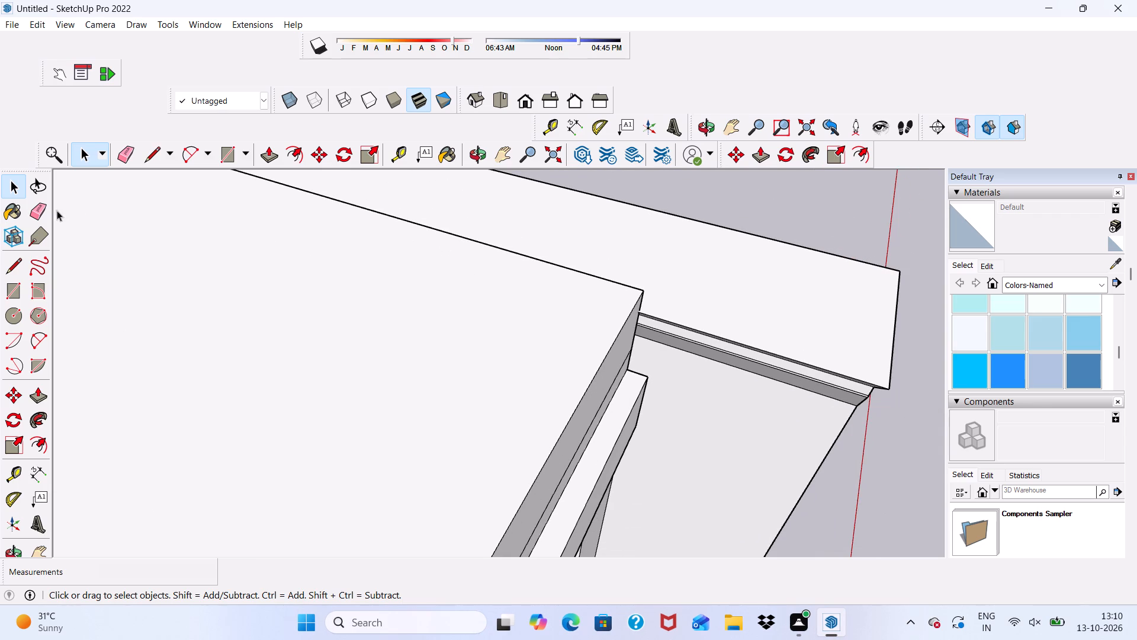
pyautogui.click(150, 153)
pyautogui.scroll(2, 699, 284)
pyautogui.scroll(4, 632, 271)
pyautogui.click(634, 311)
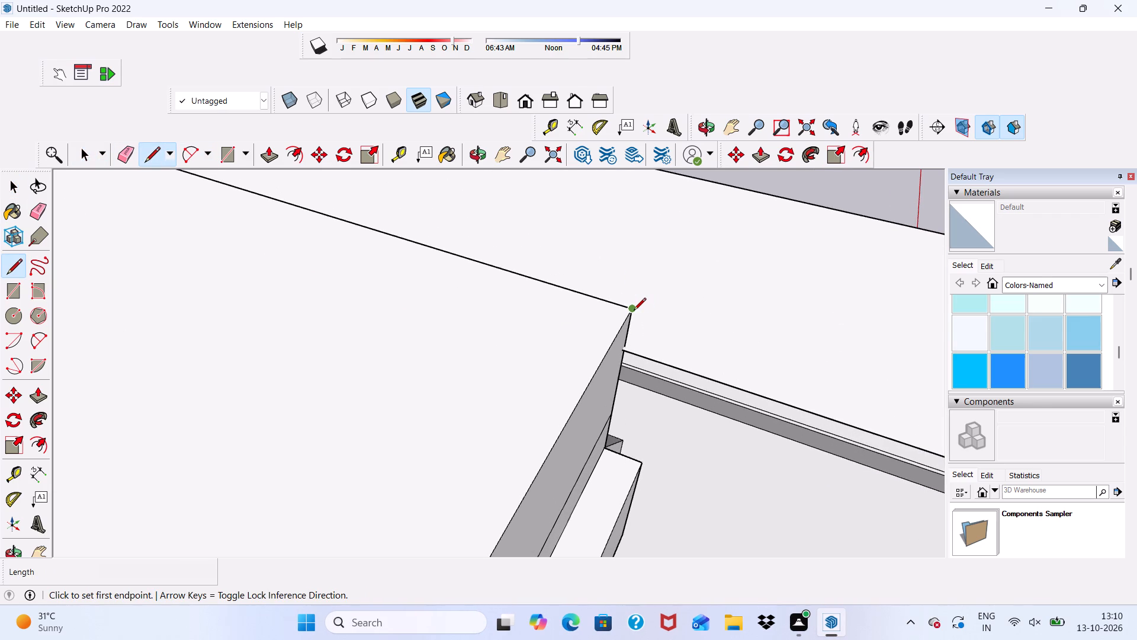
pyautogui.click(655, 225)
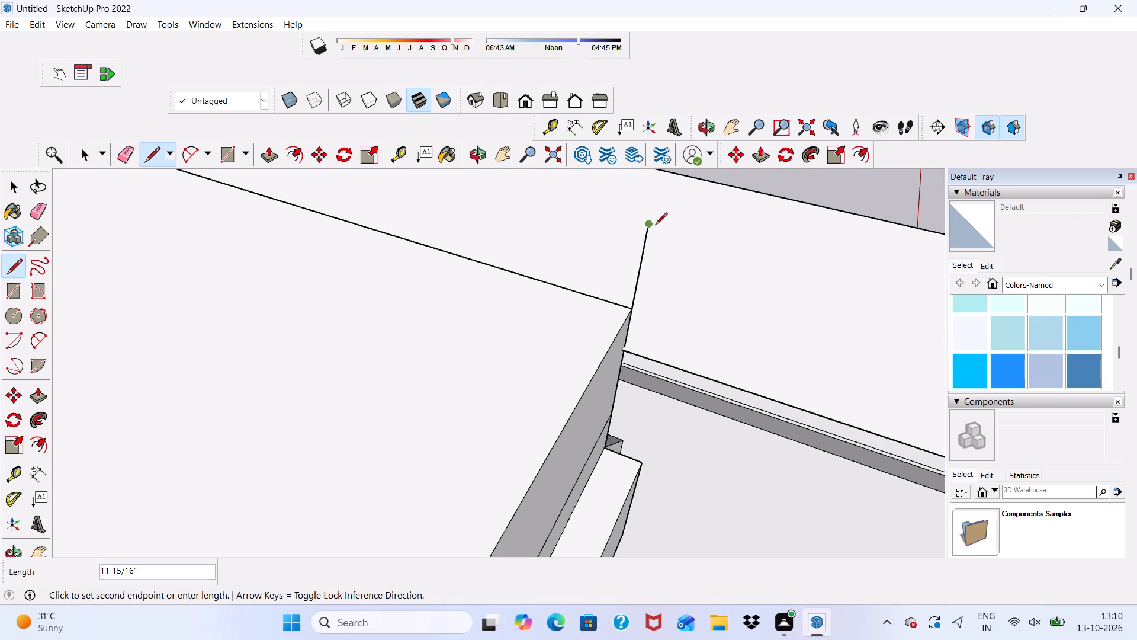
pyautogui.scroll(-3, 679, 274)
pyautogui.moveTo(544, 315); pyautogui.dragTo(932, 273, button='middle')
pyautogui.scroll(-1, 544, 315)
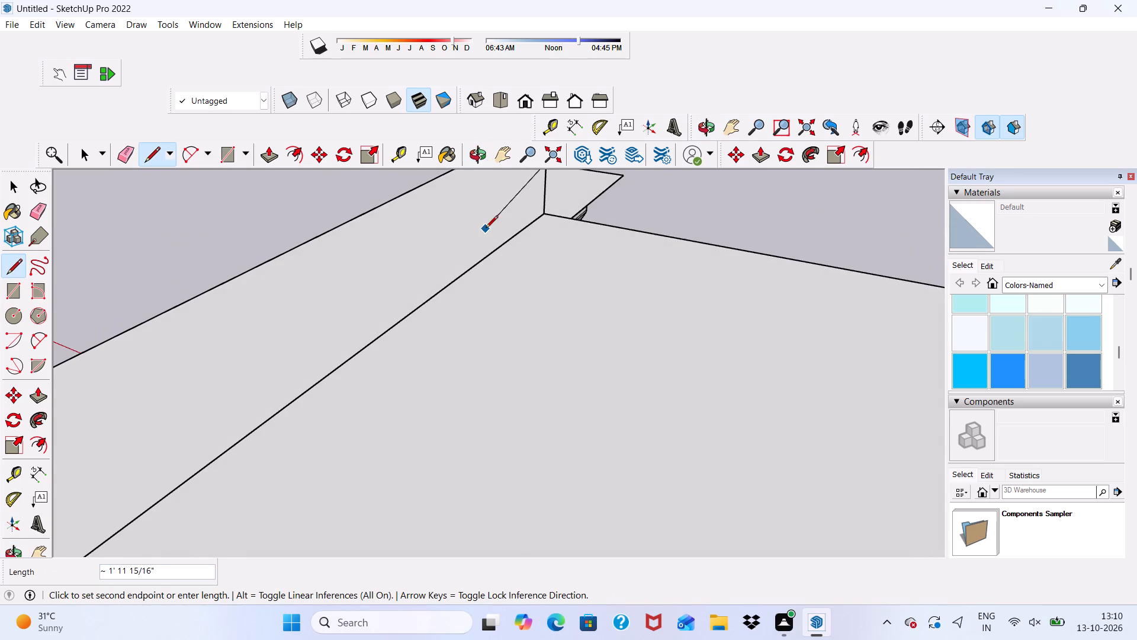
pyautogui.scroll(-8, 558, 196)
pyautogui.scroll(5, 557, 196)
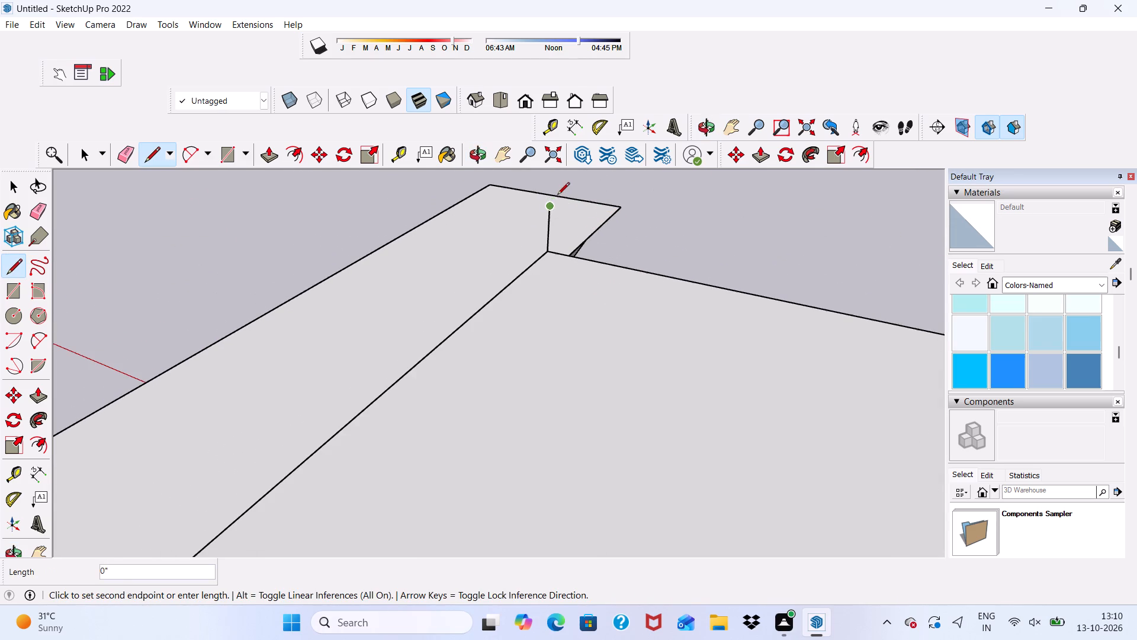
pyautogui.click(593, 183)
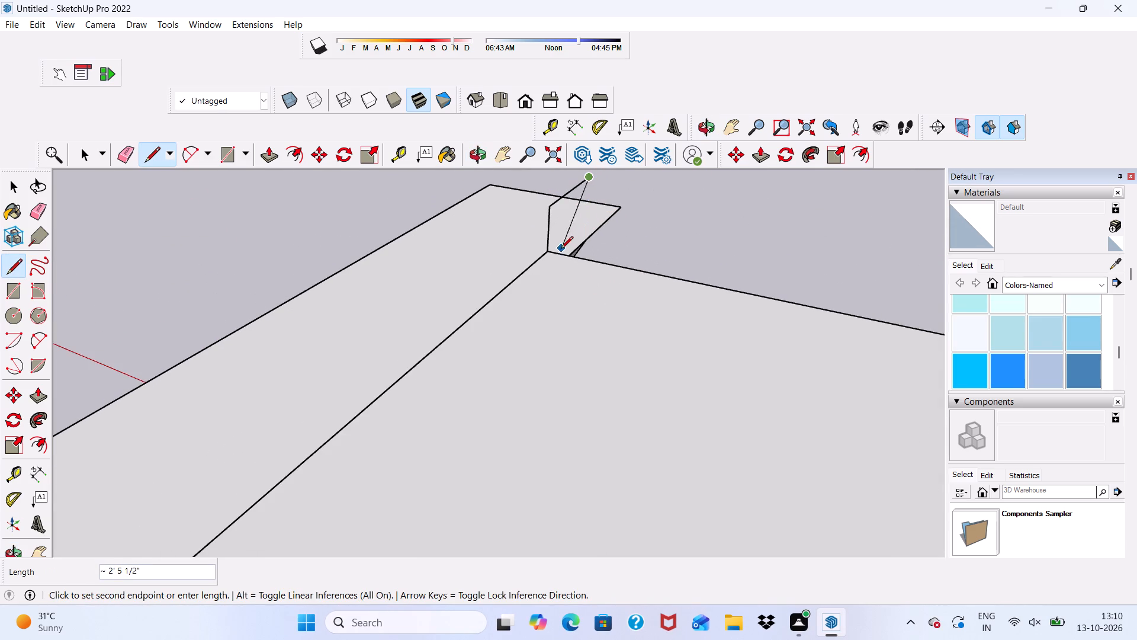
pyautogui.click(548, 252)
# Push/Pull the triangle about 31' 8" along the front roof edge to the opposite side of the raised roof.
pyautogui.scroll(-4, 570, 264)
pyautogui.moveTo(599, 306); pyautogui.dragTo(450, 383, button='middle')
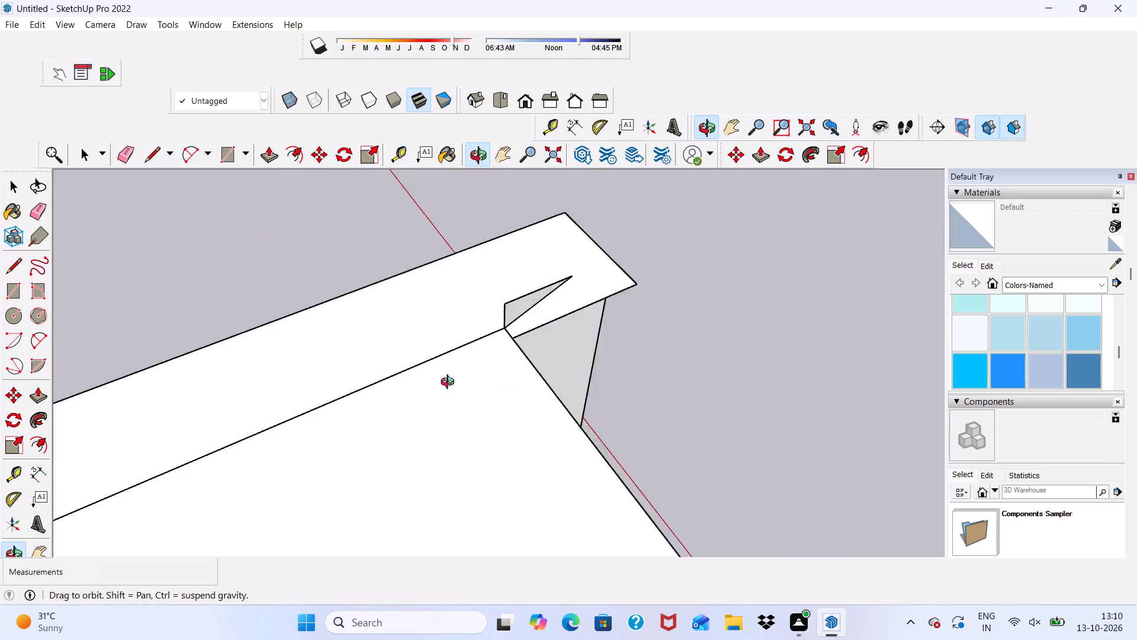
pyautogui.moveTo(450, 383); pyautogui.dragTo(228, 277, button='middle')
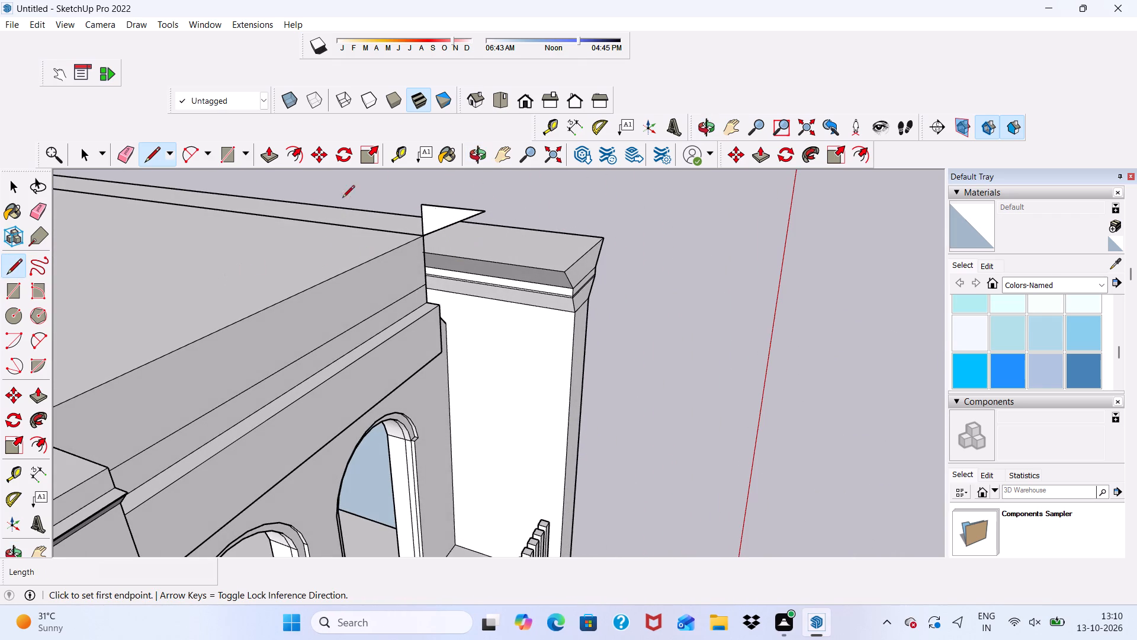
pyautogui.click(270, 153)
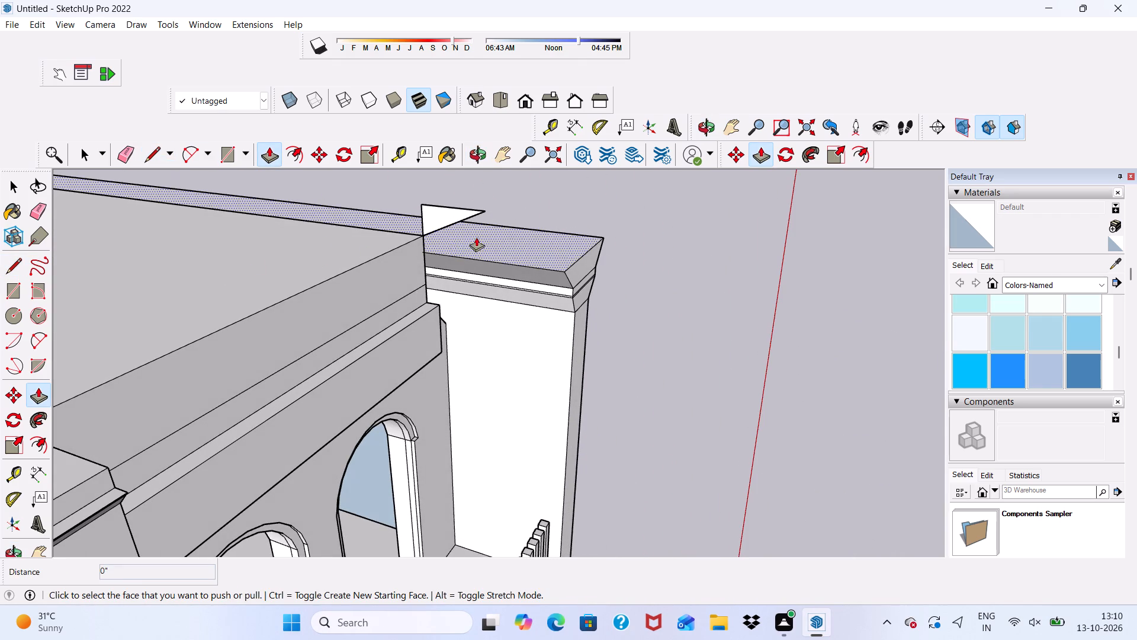
pyautogui.click(439, 210)
pyautogui.scroll(-4, 317, 214)
pyautogui.scroll(2, 143, 343)
pyautogui.scroll(-9, 142, 340)
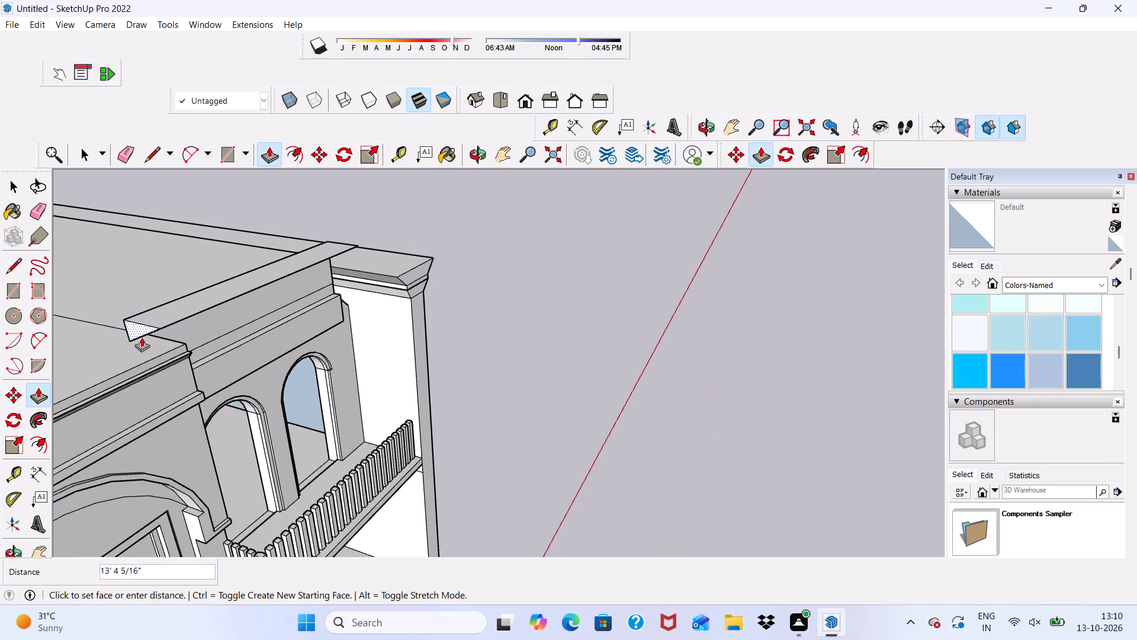
pyautogui.scroll(-5, 142, 337)
pyautogui.moveTo(150, 332); pyautogui.dragTo(84, 257, button='middle')
pyautogui.scroll(-3, 106, 279)
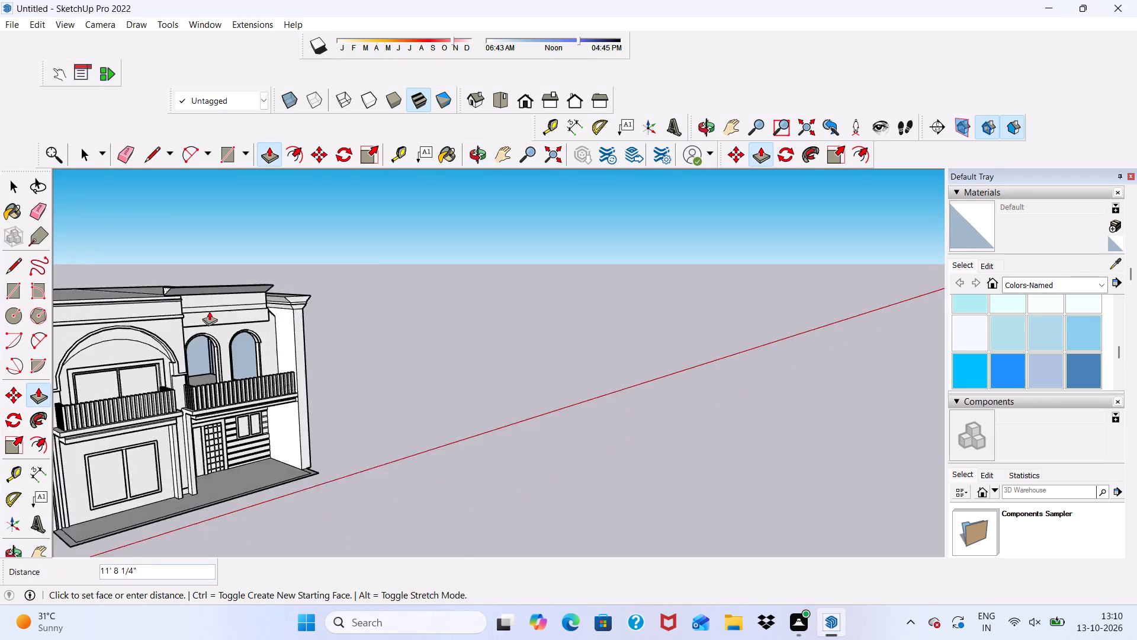
pyautogui.scroll(-7, 209, 311)
pyautogui.scroll(4, 68, 297)
pyautogui.scroll(5, 134, 289)
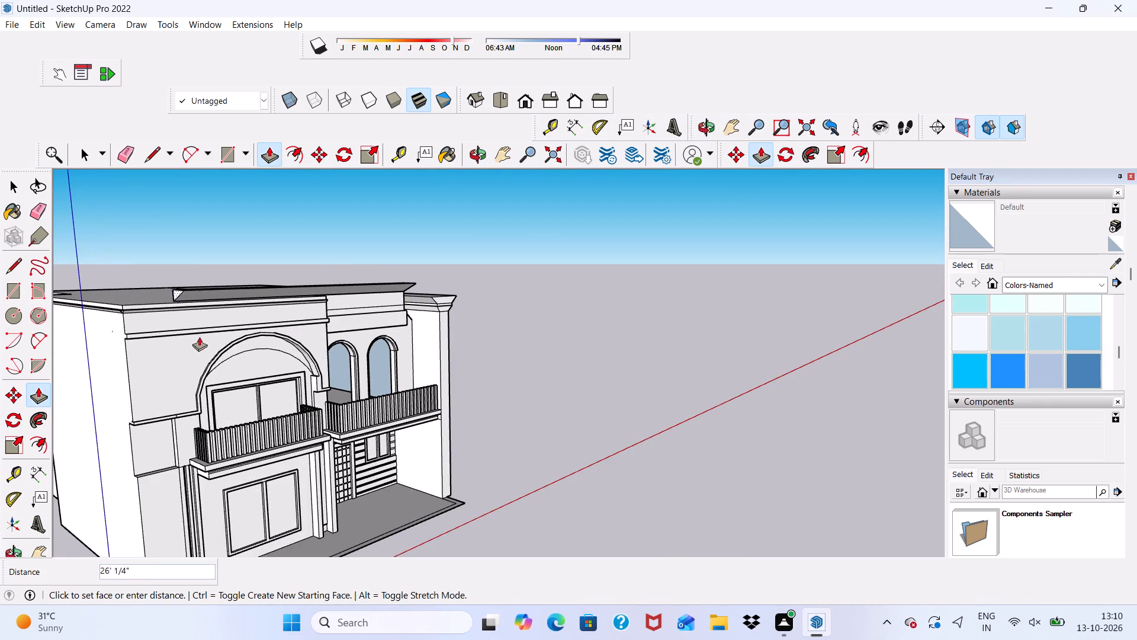
pyautogui.scroll(-2, 126, 283)
pyautogui.moveTo(118, 297); pyautogui.dragTo(255, 347, button='middle')
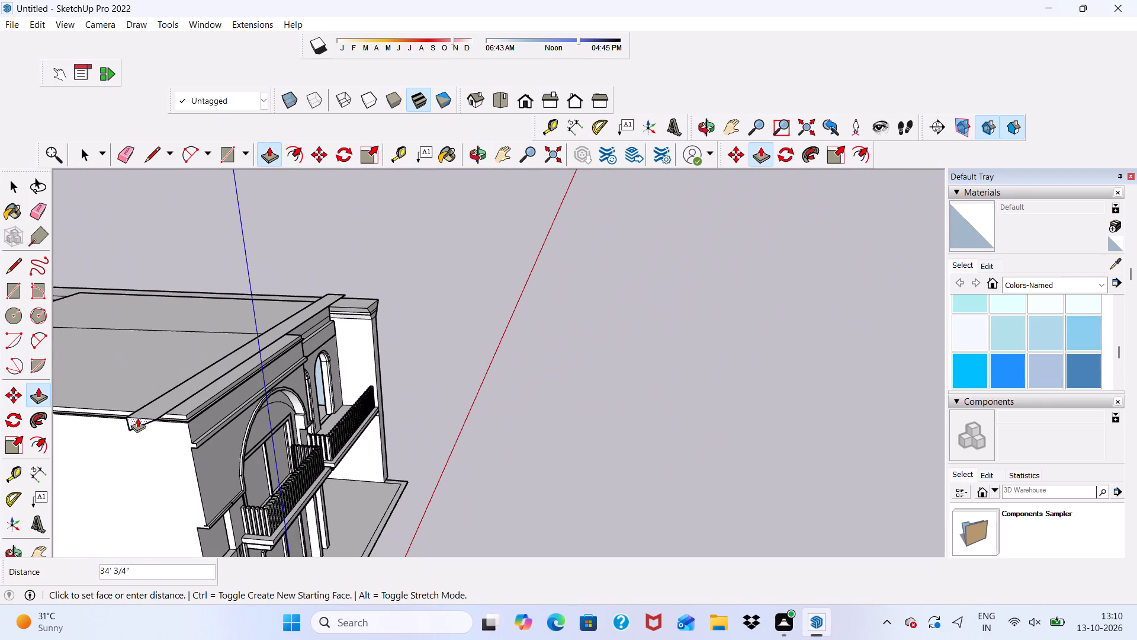
pyautogui.scroll(10, 139, 415)
pyautogui.scroll(-1, 143, 393)
pyautogui.moveTo(156, 447); pyautogui.dragTo(157, 447, button='middle')
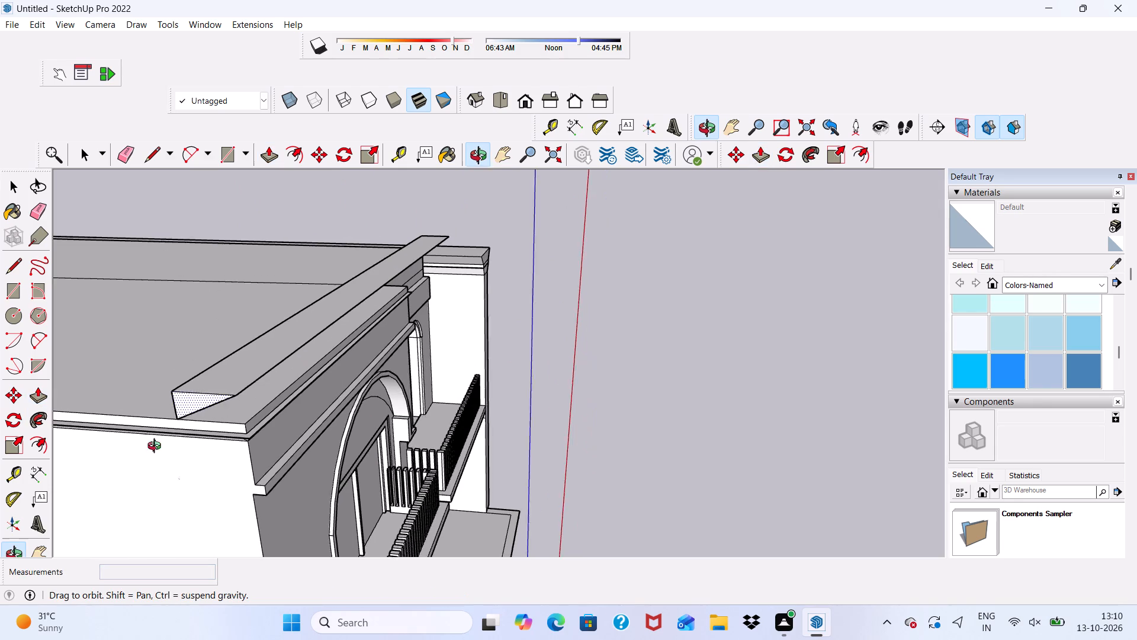
pyautogui.moveTo(157, 447); pyautogui.dragTo(259, 428, button='middle')
pyautogui.scroll(4, 390, 425)
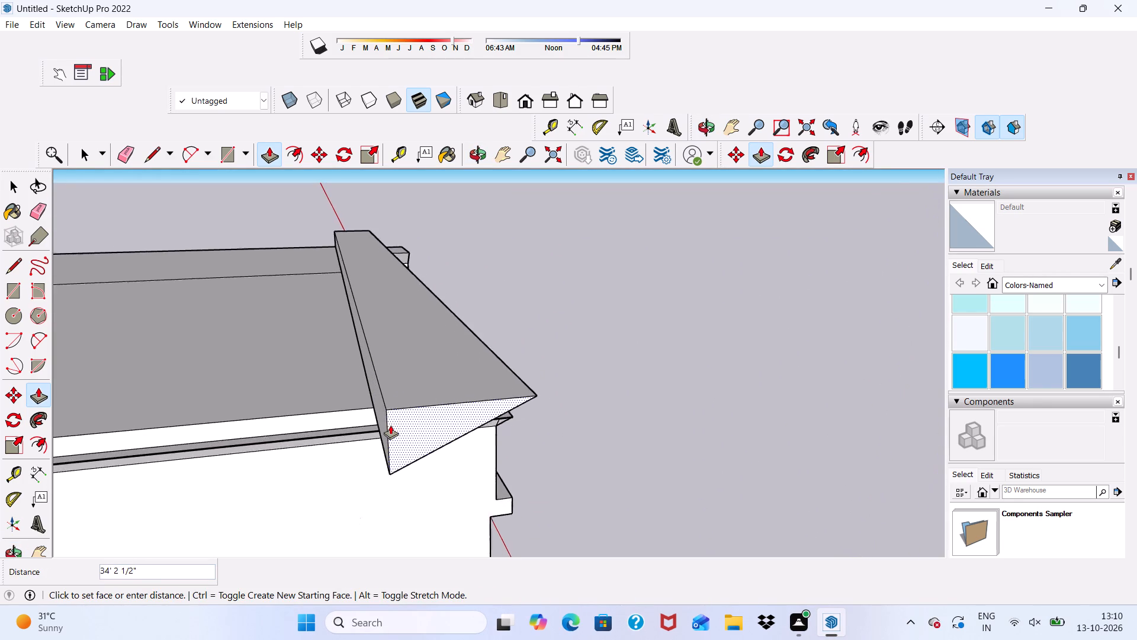
pyautogui.scroll(2, 390, 425)
pyautogui.scroll(-6, 390, 425)
pyautogui.moveTo(348, 417); pyautogui.dragTo(361, 439, button='middle')
pyautogui.scroll(3, 394, 454)
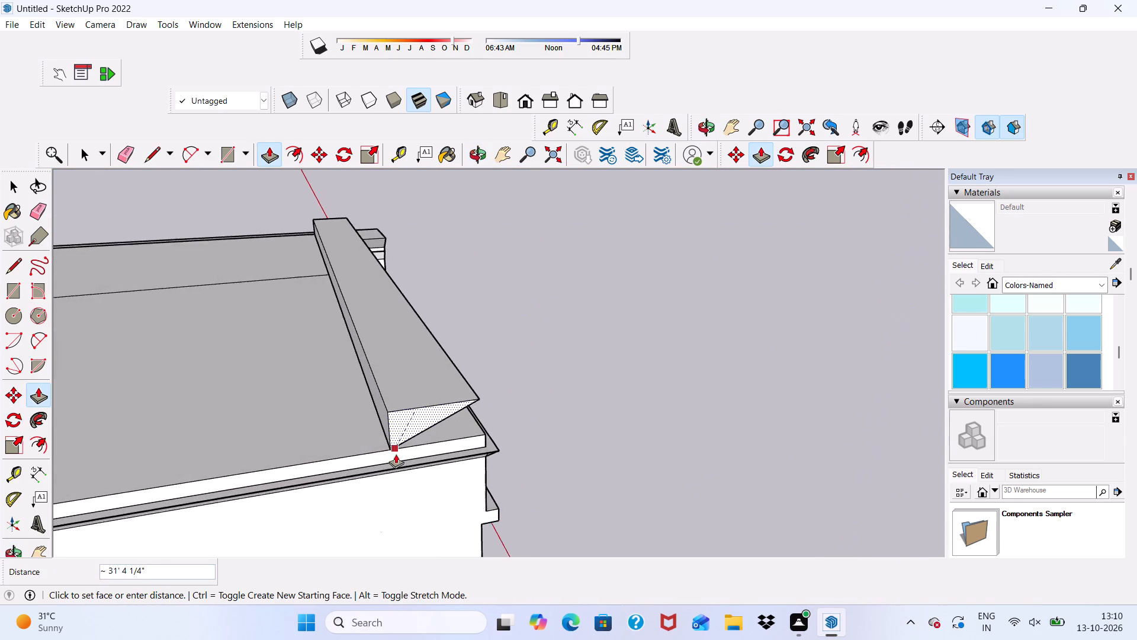
pyautogui.scroll(2, 396, 454)
pyautogui.click(404, 469)
# Examine the extruded front cap from below, from the standard front view and from the side wall's roof end.
pyautogui.scroll(-5, 376, 428)
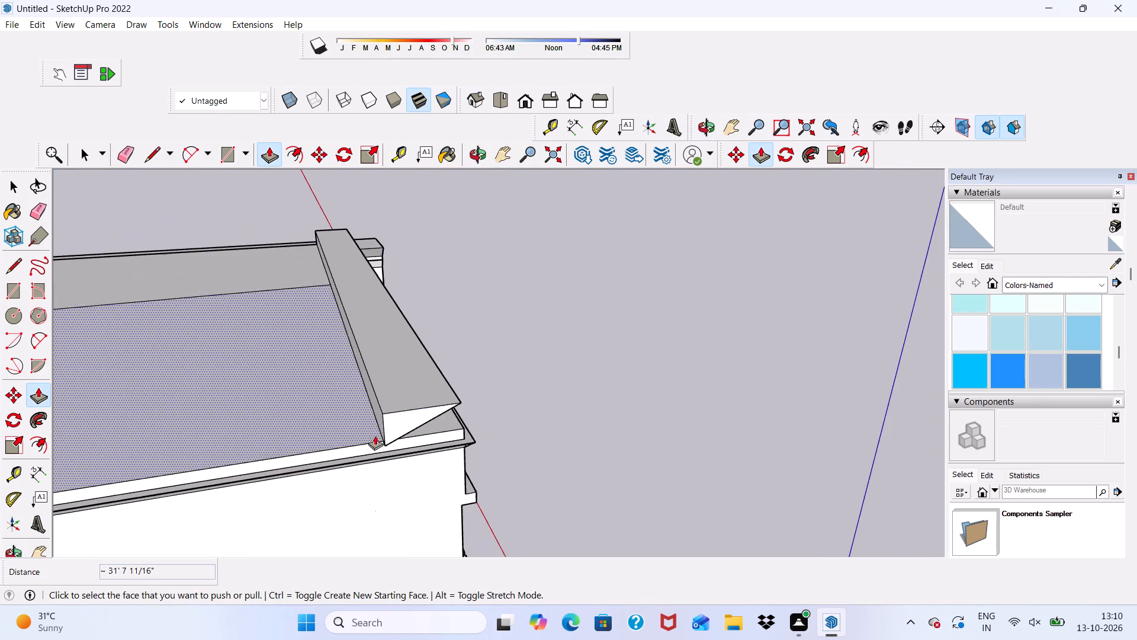
pyautogui.moveTo(375, 436); pyautogui.dragTo(0, 286, button='middle')
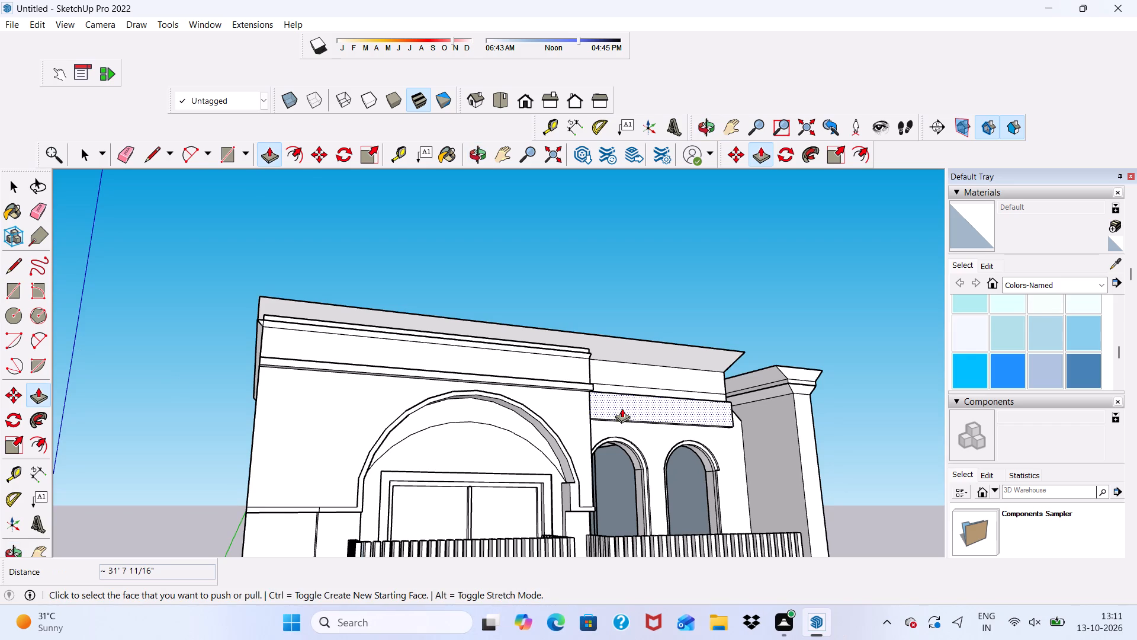
pyautogui.scroll(6, 490, 334)
pyautogui.scroll(-6, 486, 331)
pyautogui.moveTo(494, 345); pyautogui.dragTo(324, 443, button='middle')
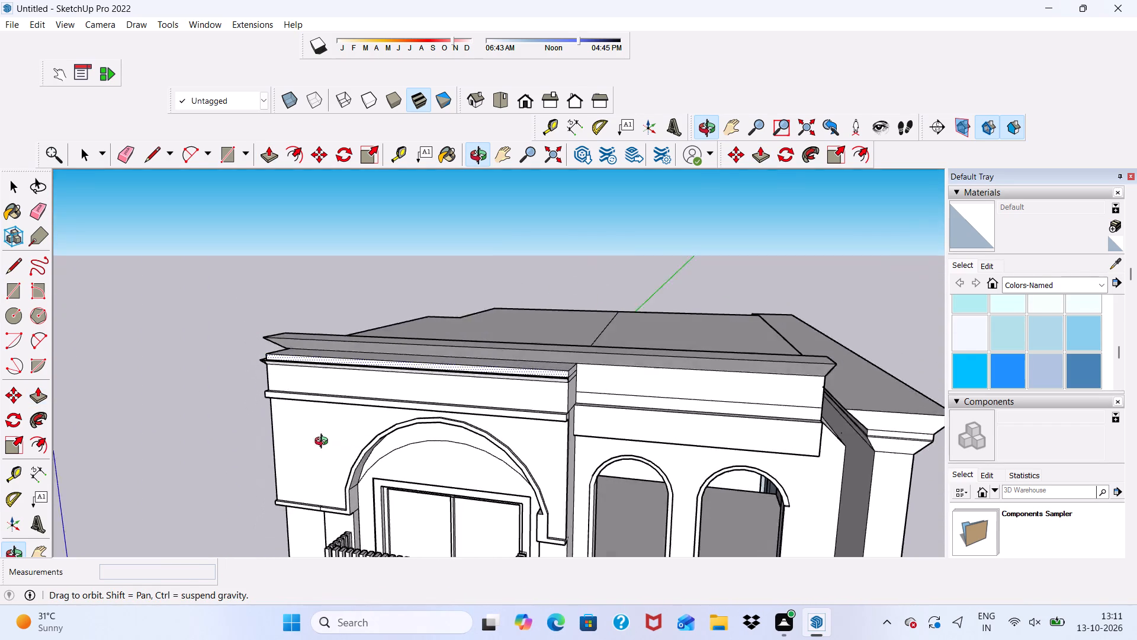
pyautogui.moveTo(324, 443); pyautogui.dragTo(278, 340, button='middle')
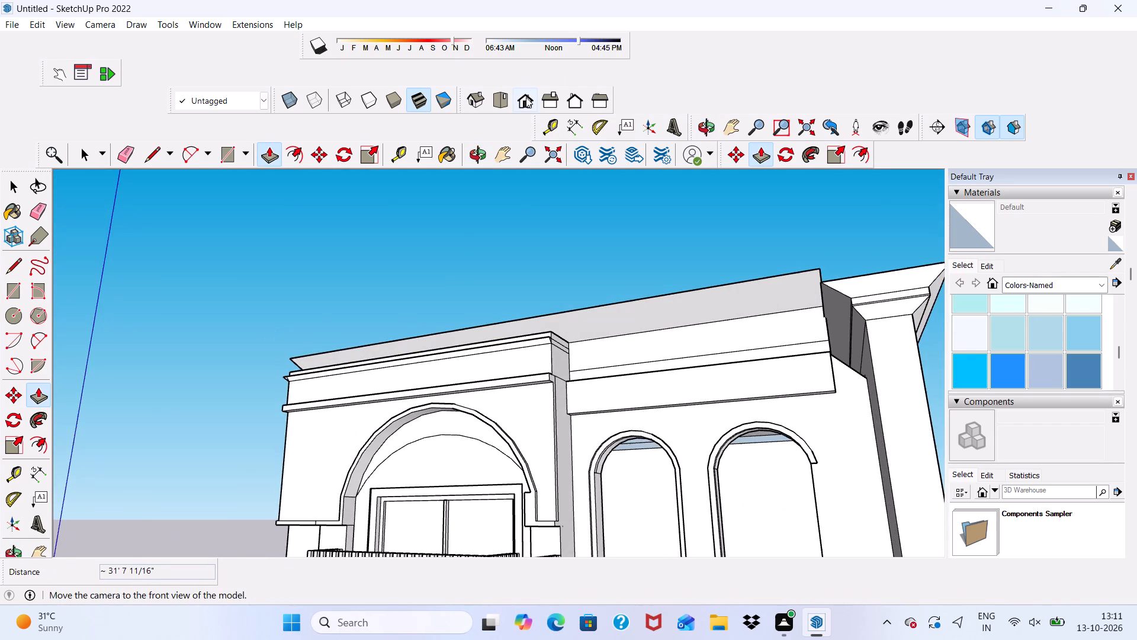
pyautogui.click(525, 98)
pyautogui.scroll(-4, 622, 220)
pyautogui.scroll(3, 583, 308)
pyautogui.scroll(-7, 584, 306)
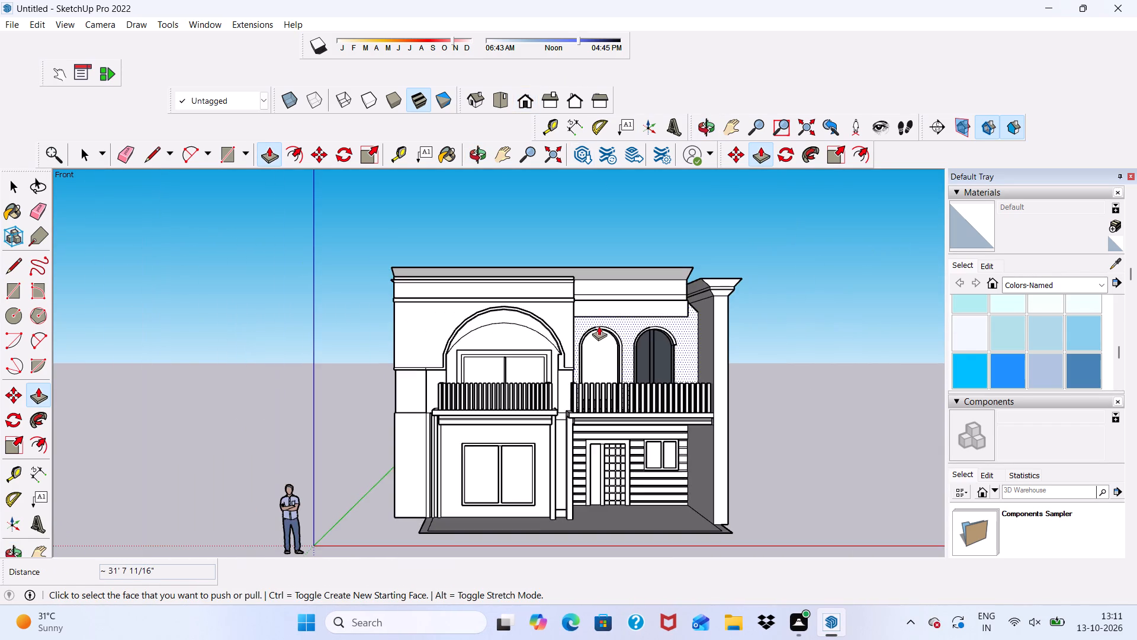
pyautogui.moveTo(600, 327); pyautogui.dragTo(101, 424, button='middle')
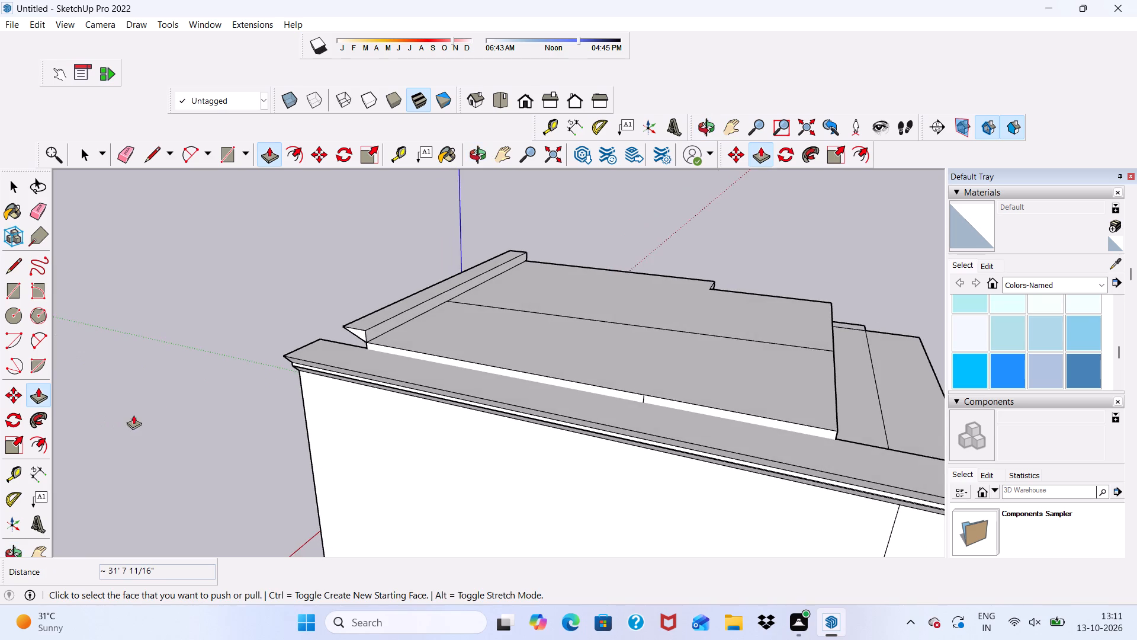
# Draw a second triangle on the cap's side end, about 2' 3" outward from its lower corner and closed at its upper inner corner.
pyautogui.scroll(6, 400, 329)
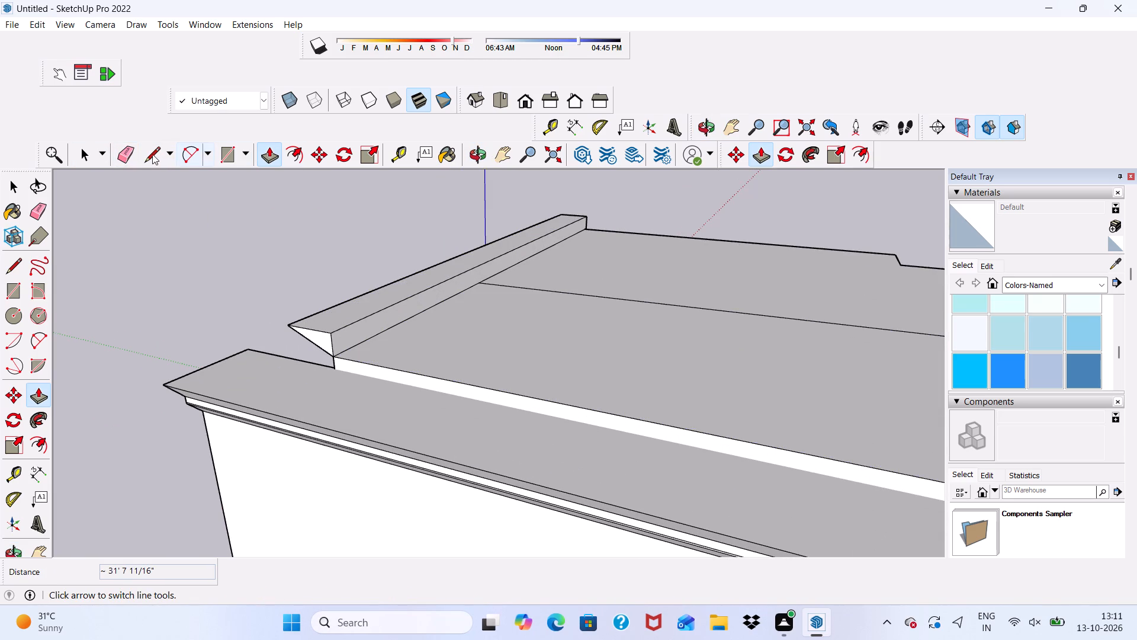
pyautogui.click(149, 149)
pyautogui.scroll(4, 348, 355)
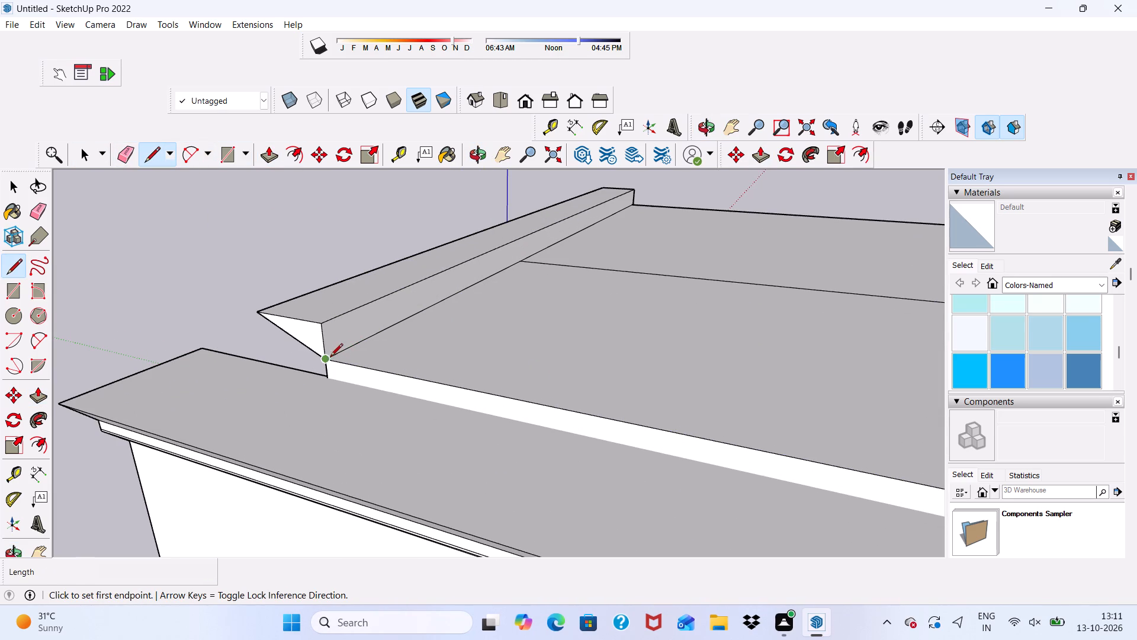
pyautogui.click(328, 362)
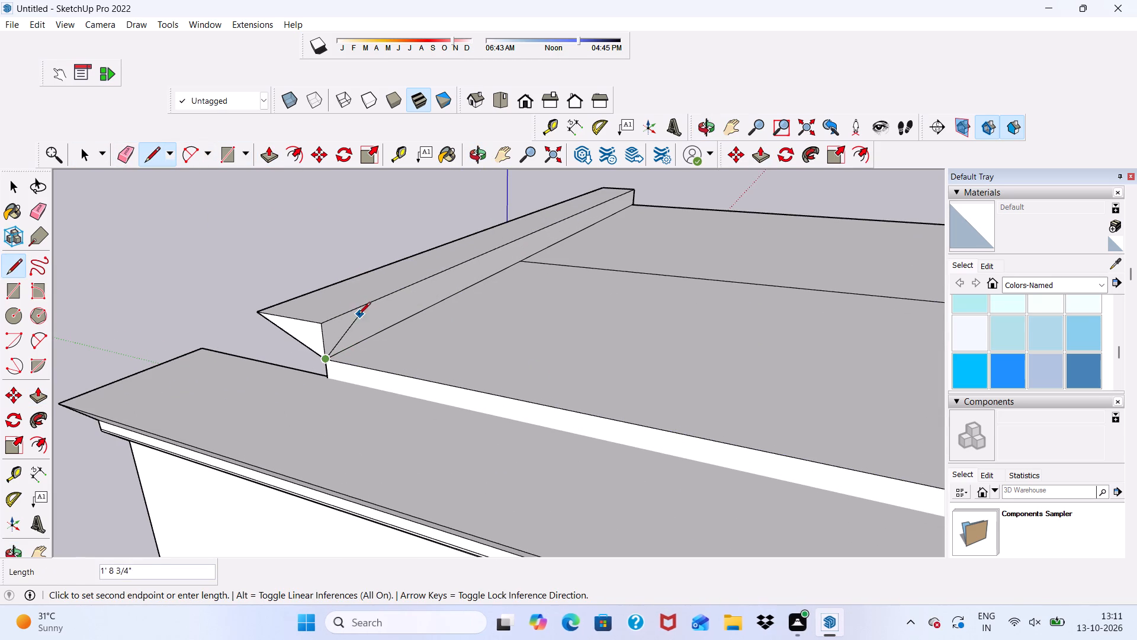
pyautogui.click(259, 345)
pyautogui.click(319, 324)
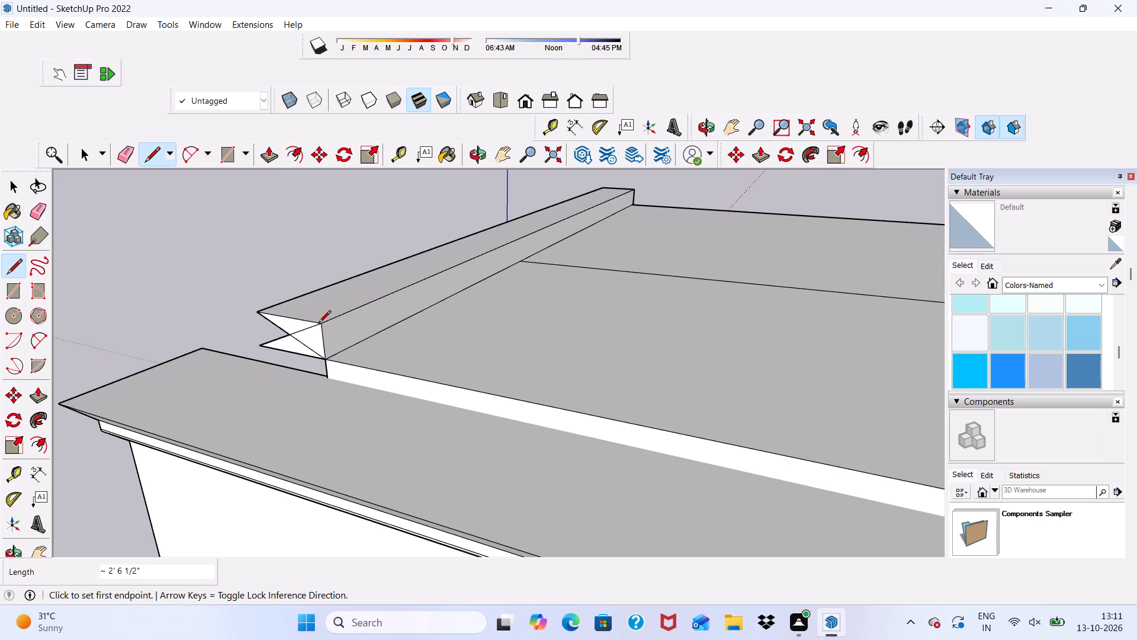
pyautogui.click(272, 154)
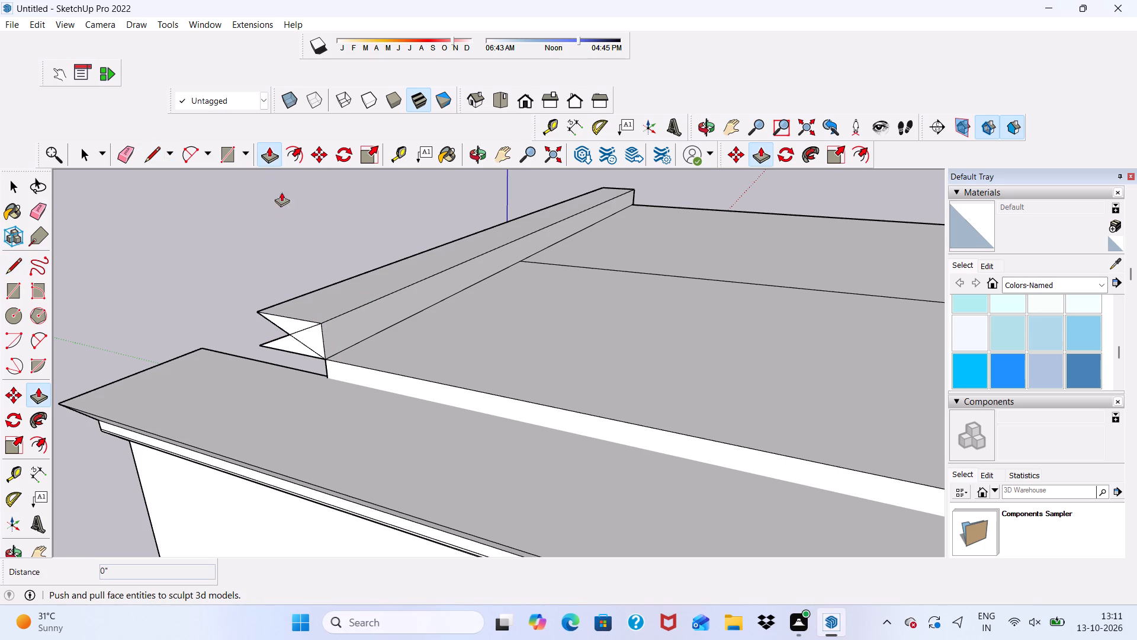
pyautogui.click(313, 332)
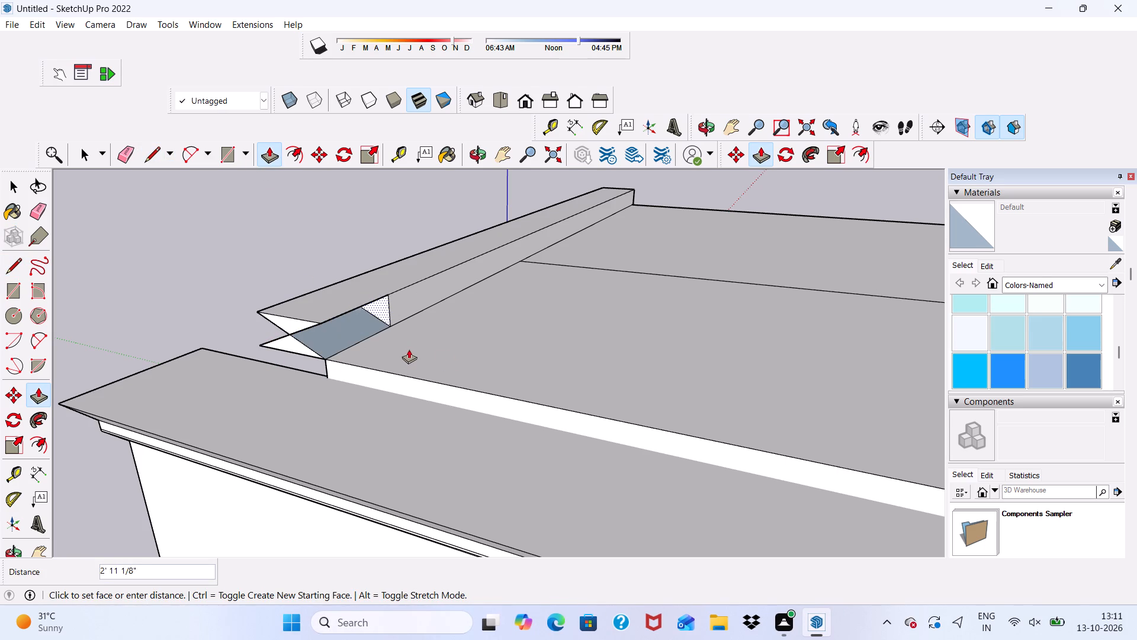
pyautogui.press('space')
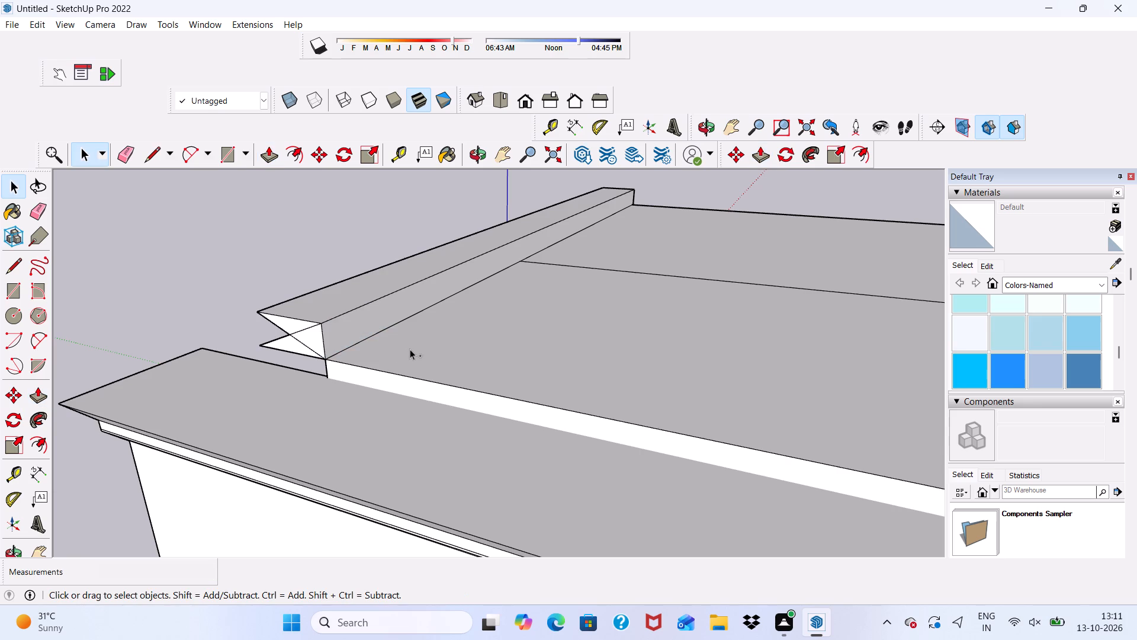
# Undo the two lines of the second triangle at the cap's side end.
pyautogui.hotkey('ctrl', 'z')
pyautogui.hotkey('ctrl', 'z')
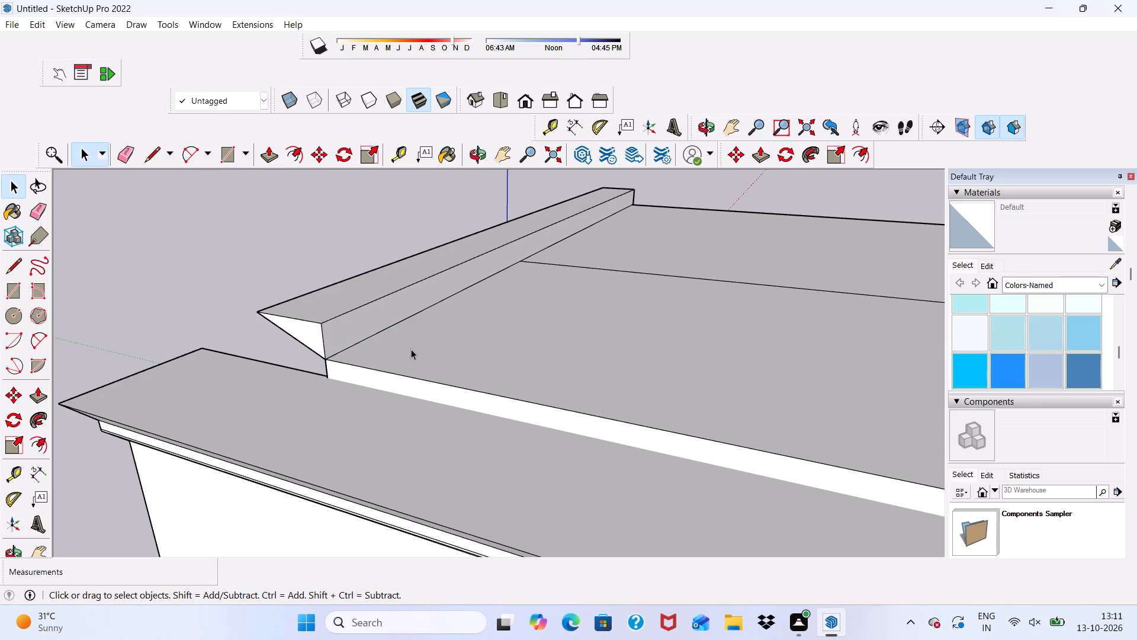
# Draw a slanted line about 1' 3" long across the front cap's inner face near its side end, between its lower and upper edges.
pyautogui.click(152, 149)
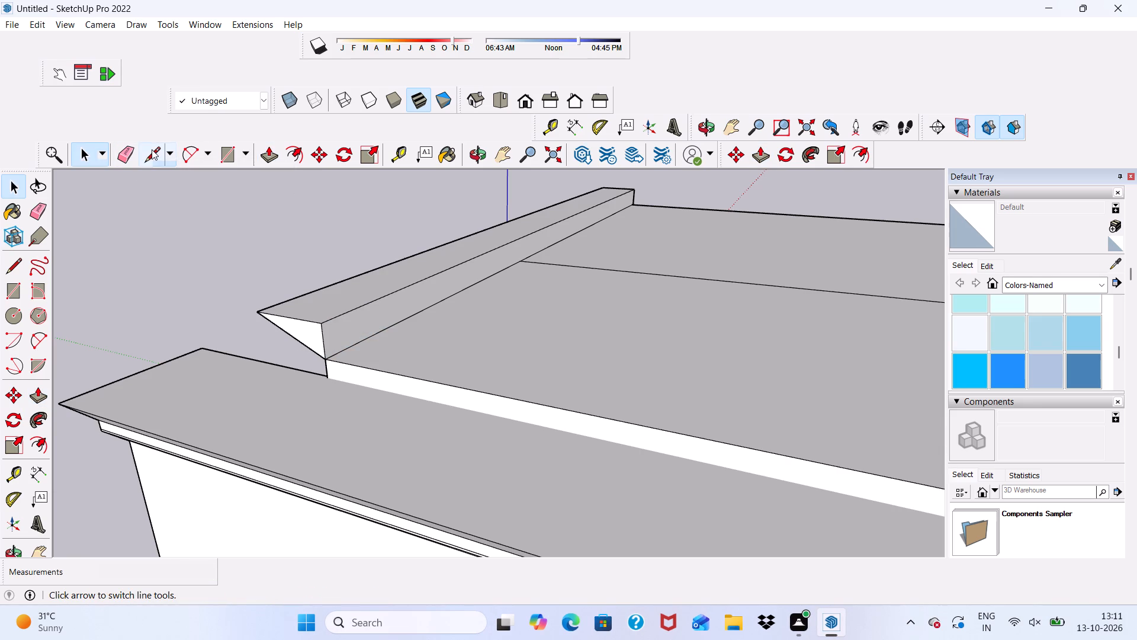
pyautogui.scroll(5, 339, 366)
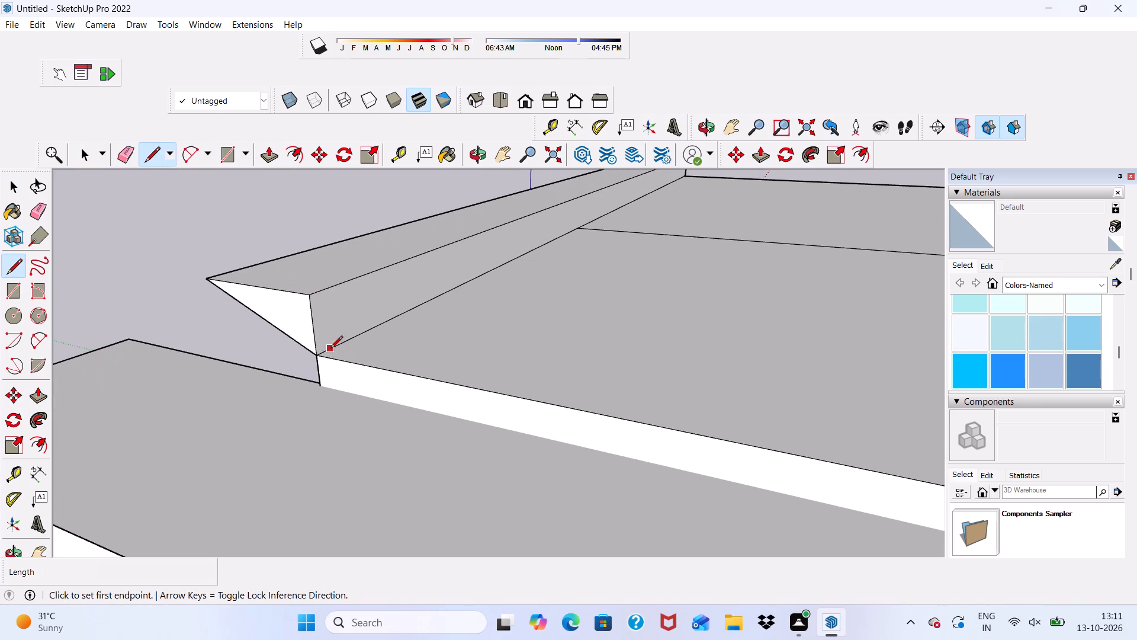
pyautogui.click(330, 349)
pyautogui.scroll(-2, 349, 258)
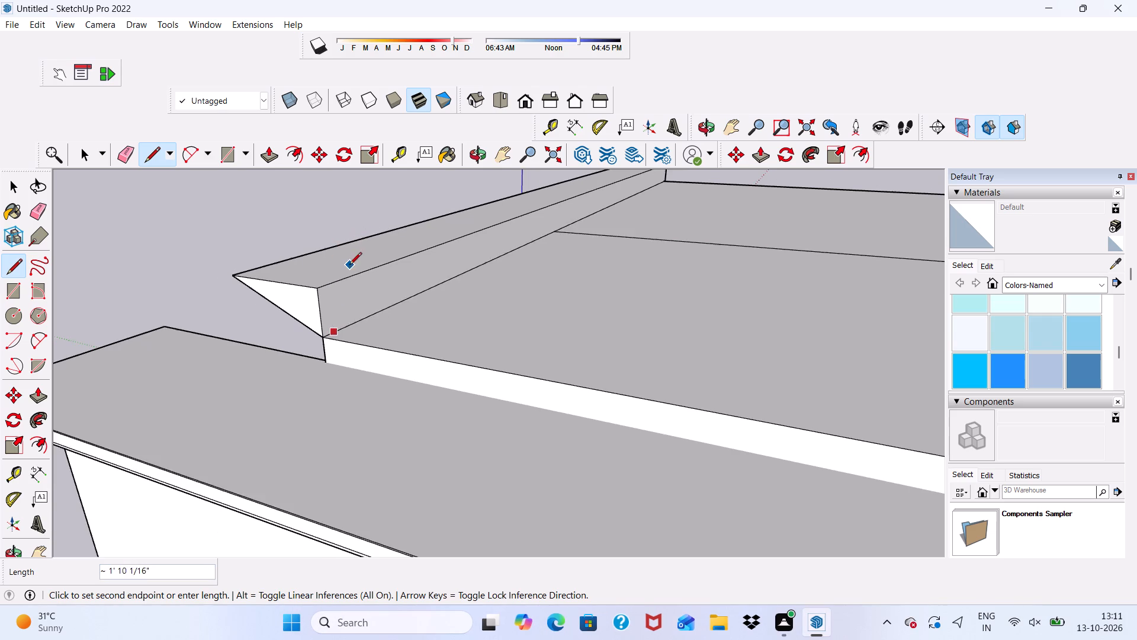
pyautogui.scroll(-1, 349, 265)
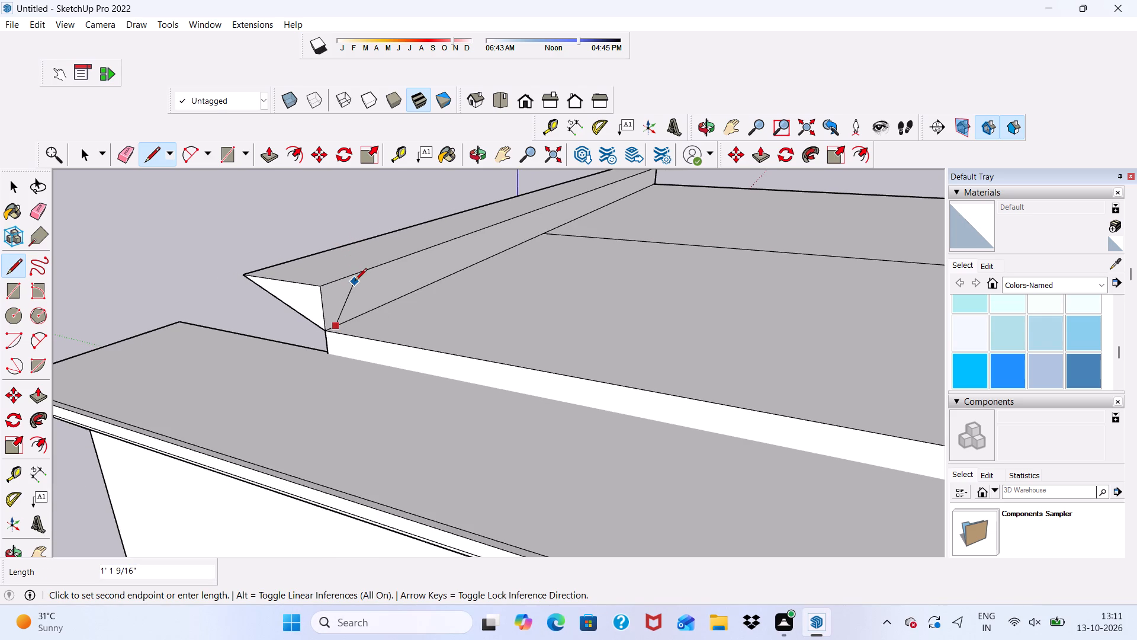
pyautogui.click(355, 277)
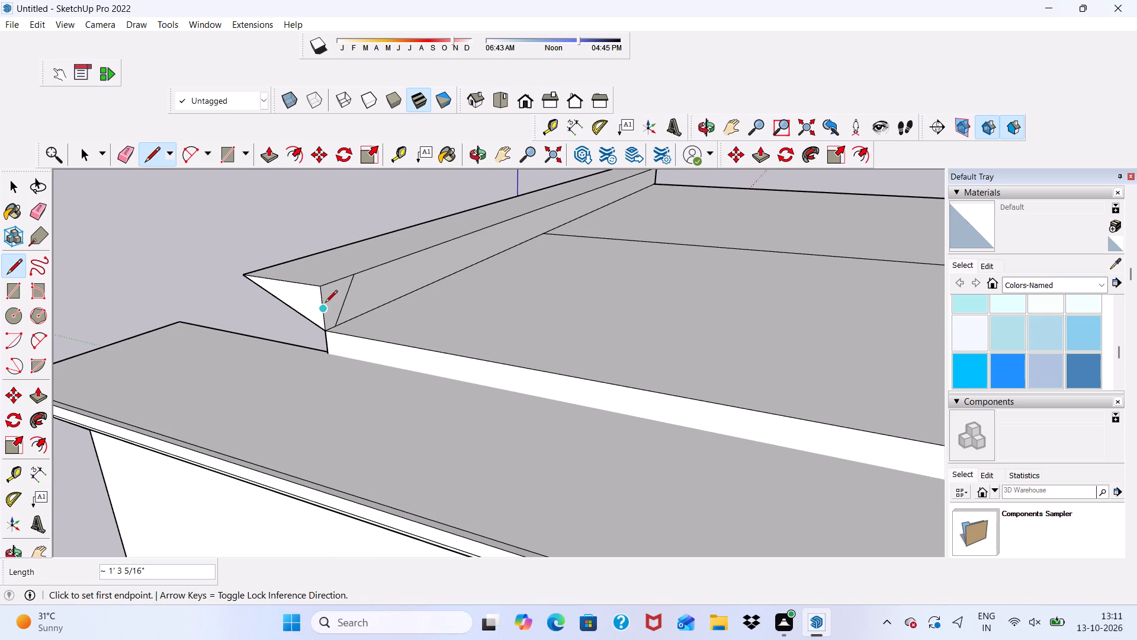
pyautogui.click(332, 301)
pyautogui.press('space')
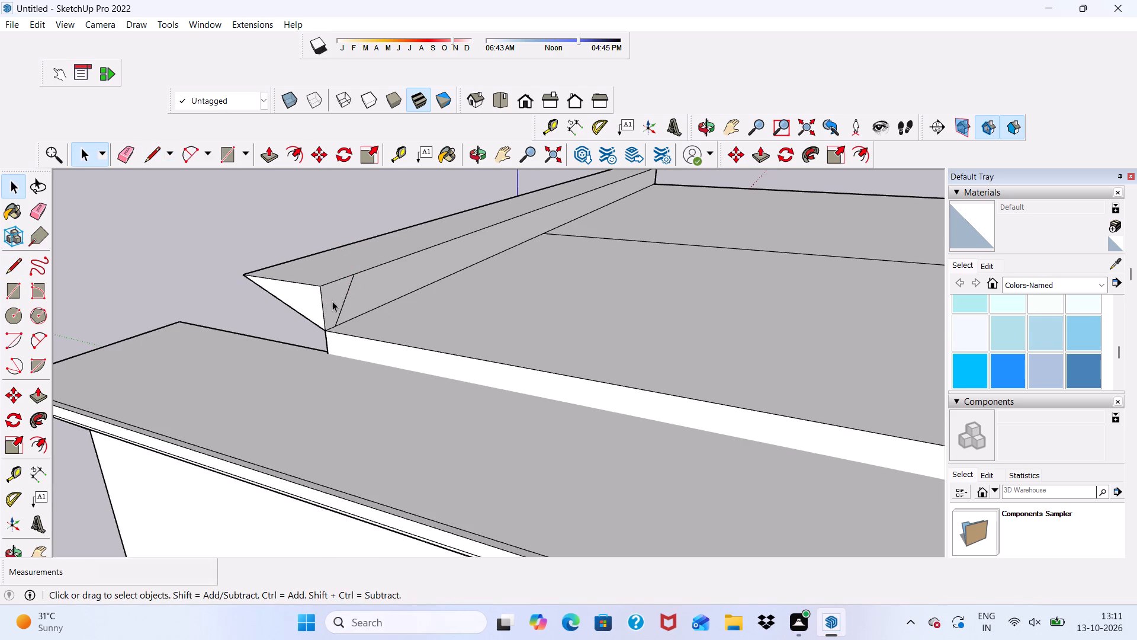
pyautogui.click(326, 299)
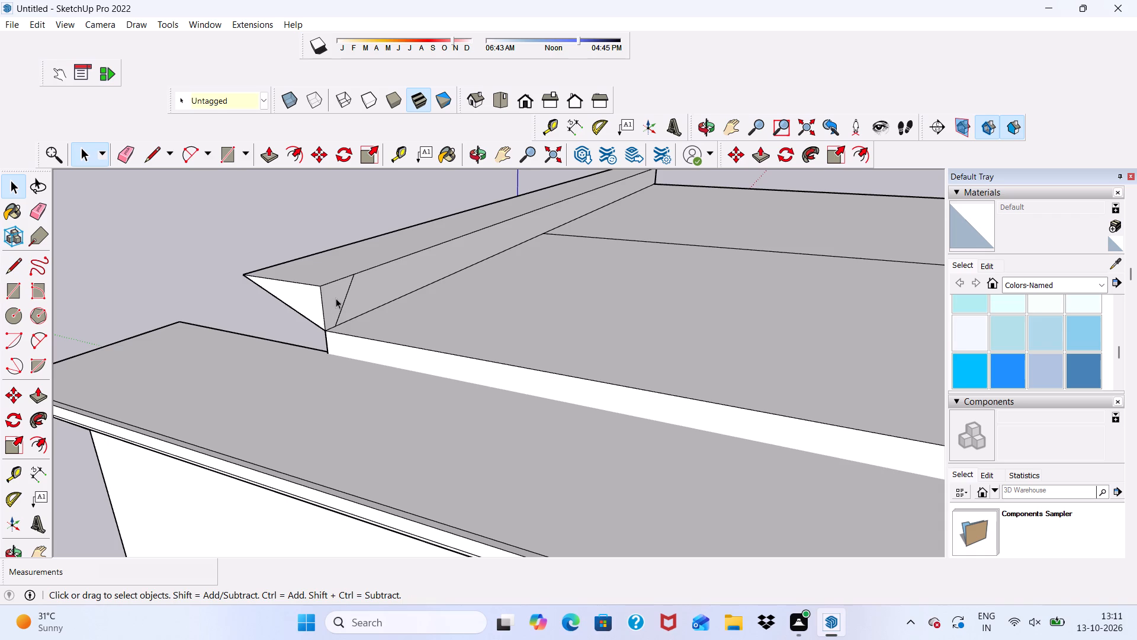
# Push/Pull the small end face of the front cap about 33' 2" along the raised roof's side edge to its rear end.
pyautogui.click(267, 151)
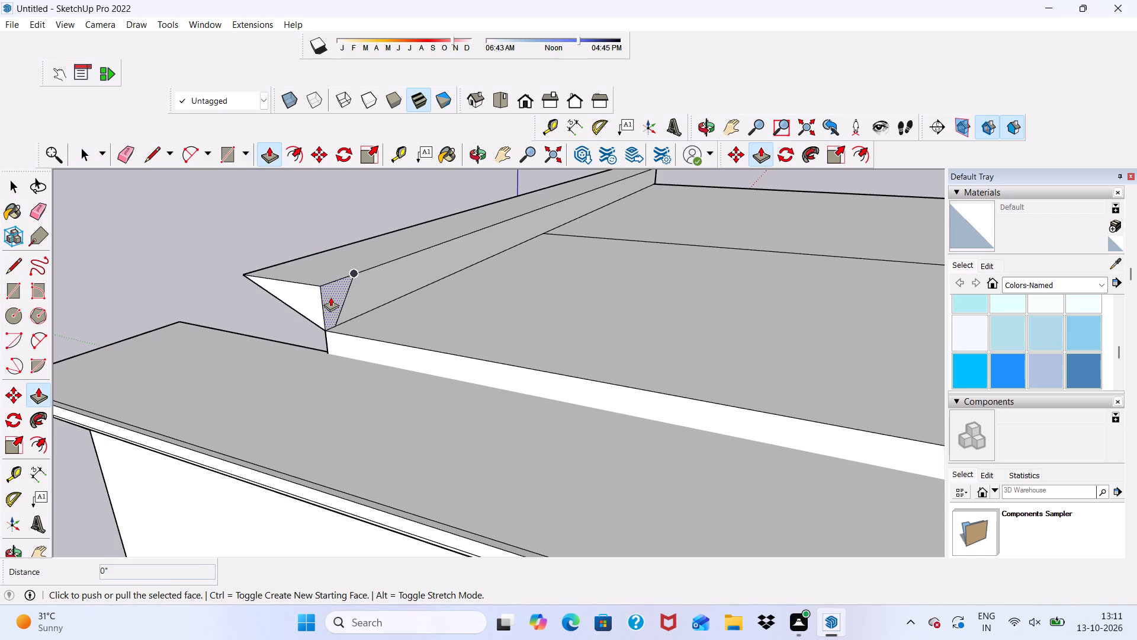
pyautogui.click(330, 297)
pyautogui.scroll(-4, 470, 311)
pyautogui.scroll(-10, 534, 329)
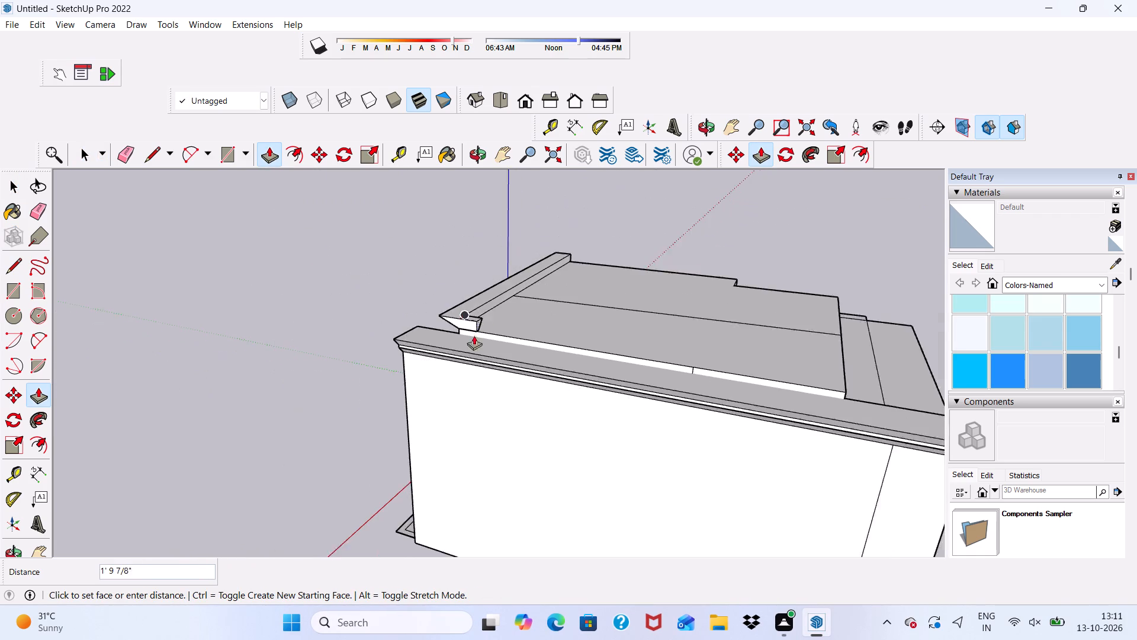
pyautogui.scroll(-7, 474, 335)
pyautogui.scroll(7, 751, 366)
pyautogui.scroll(-5, 751, 366)
pyautogui.scroll(5, 747, 367)
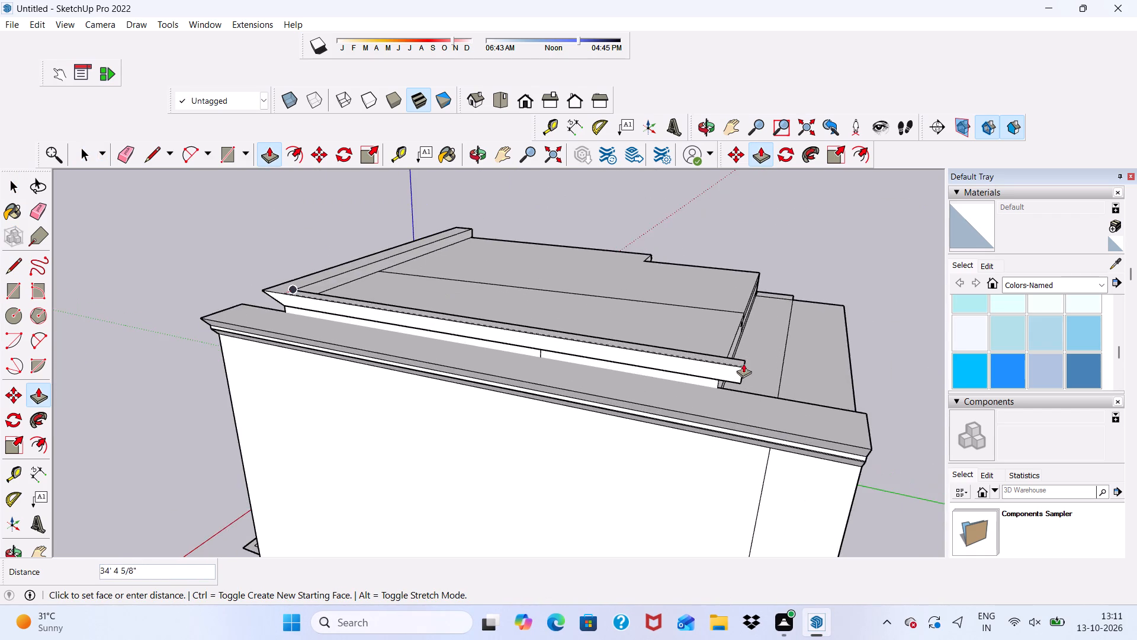
pyautogui.scroll(10, 725, 354)
pyautogui.scroll(3, 708, 451)
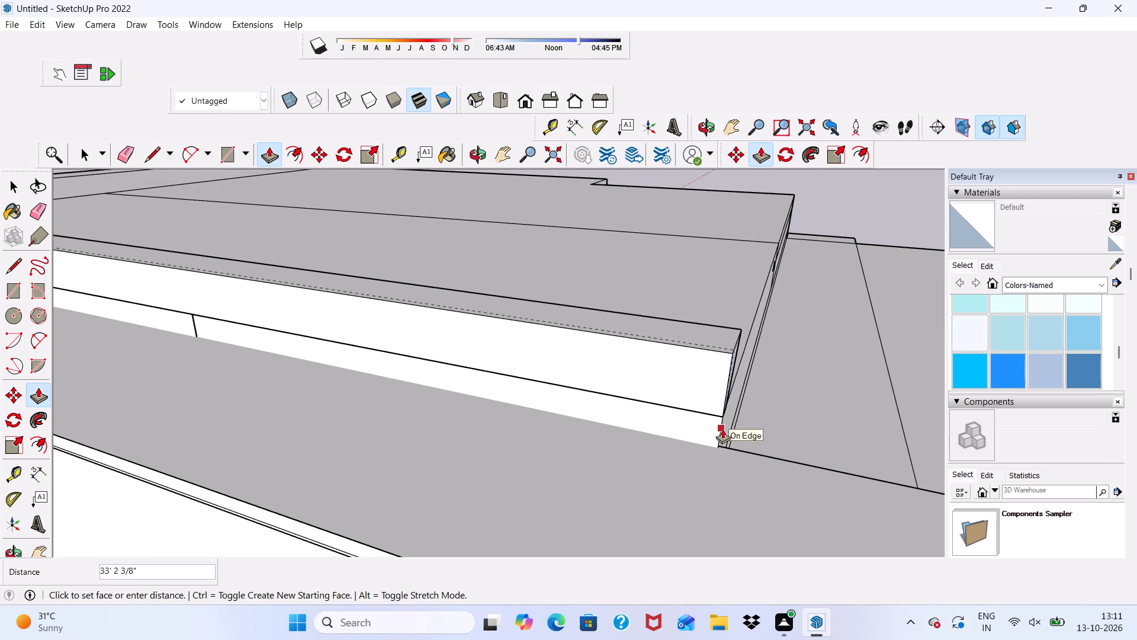
pyautogui.click(722, 429)
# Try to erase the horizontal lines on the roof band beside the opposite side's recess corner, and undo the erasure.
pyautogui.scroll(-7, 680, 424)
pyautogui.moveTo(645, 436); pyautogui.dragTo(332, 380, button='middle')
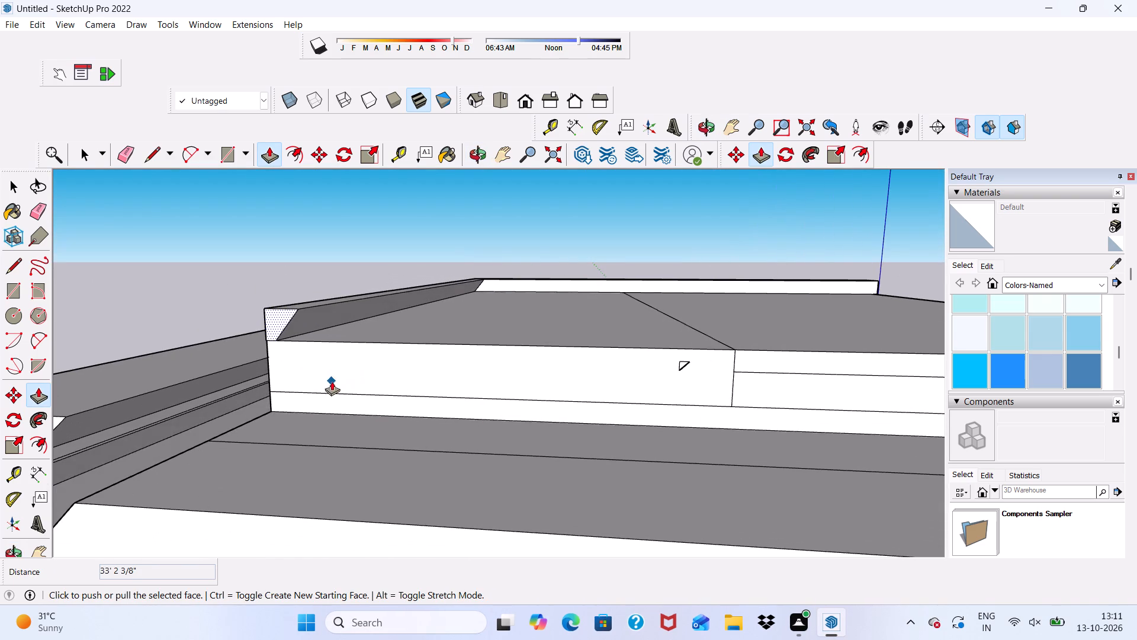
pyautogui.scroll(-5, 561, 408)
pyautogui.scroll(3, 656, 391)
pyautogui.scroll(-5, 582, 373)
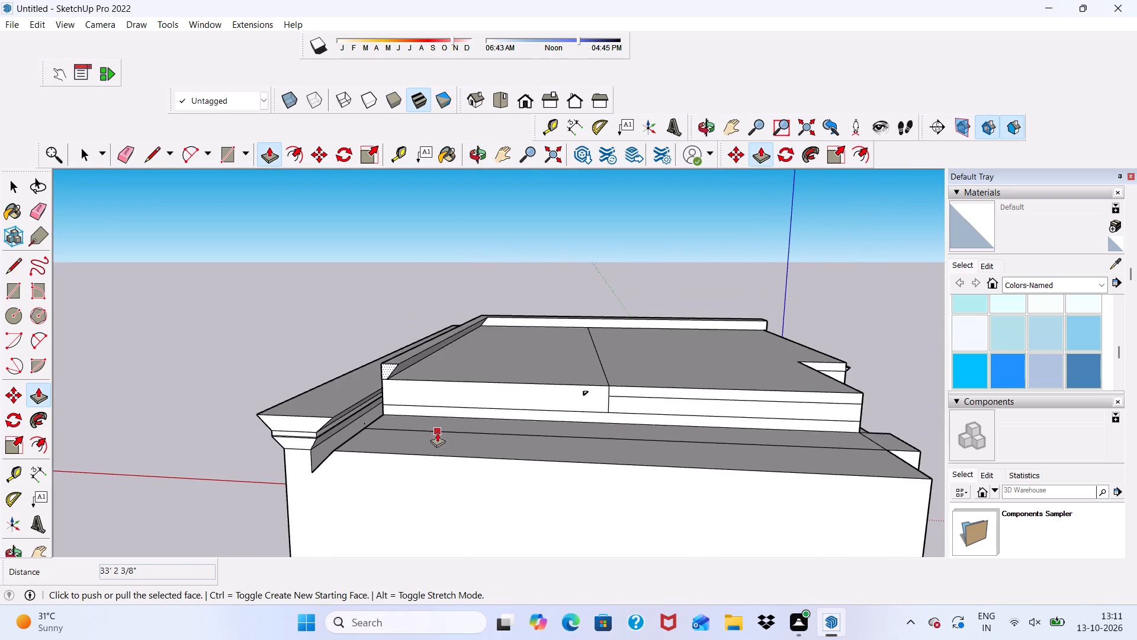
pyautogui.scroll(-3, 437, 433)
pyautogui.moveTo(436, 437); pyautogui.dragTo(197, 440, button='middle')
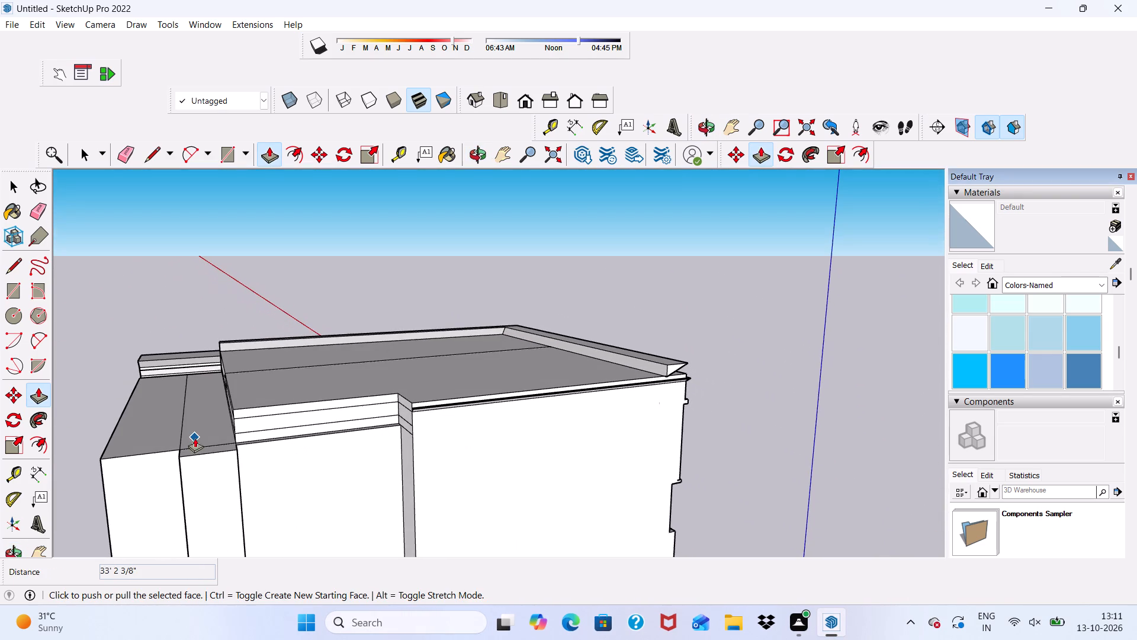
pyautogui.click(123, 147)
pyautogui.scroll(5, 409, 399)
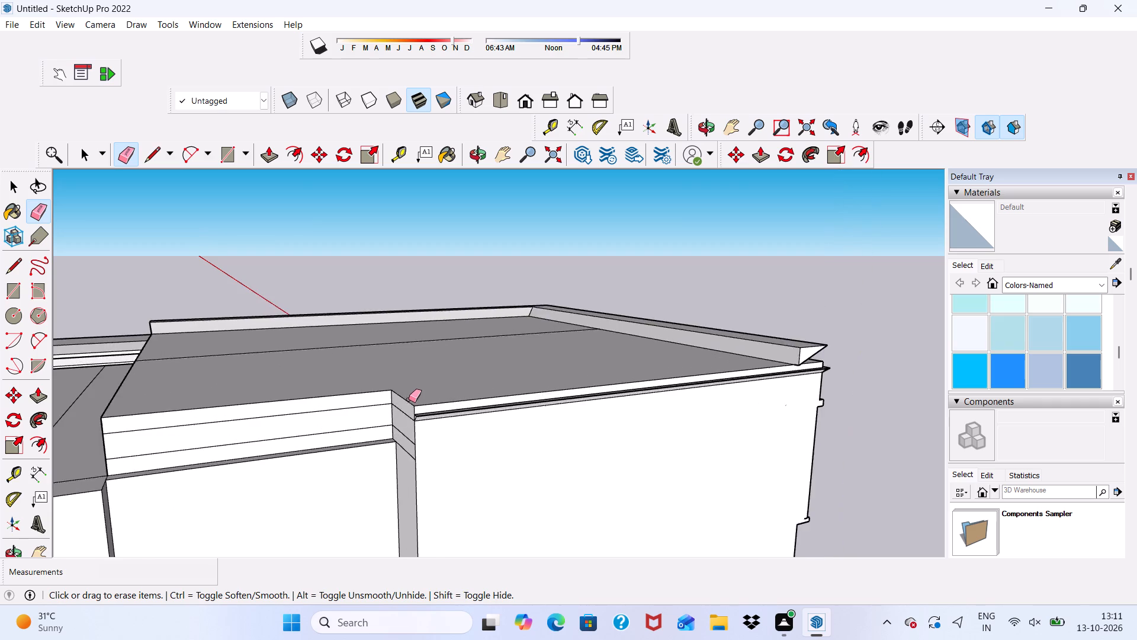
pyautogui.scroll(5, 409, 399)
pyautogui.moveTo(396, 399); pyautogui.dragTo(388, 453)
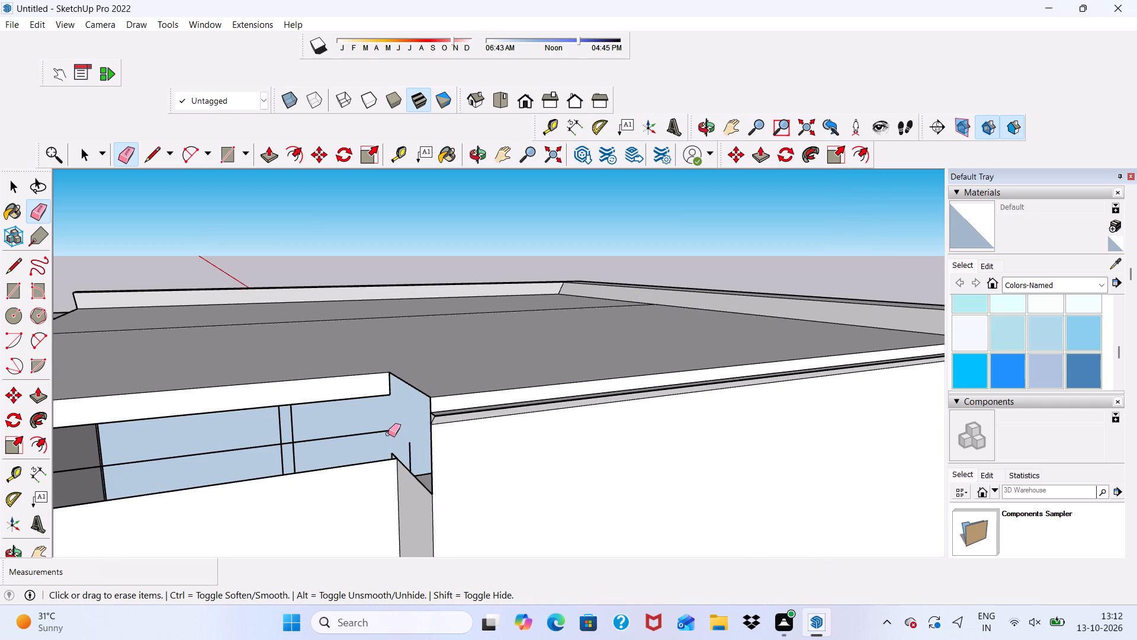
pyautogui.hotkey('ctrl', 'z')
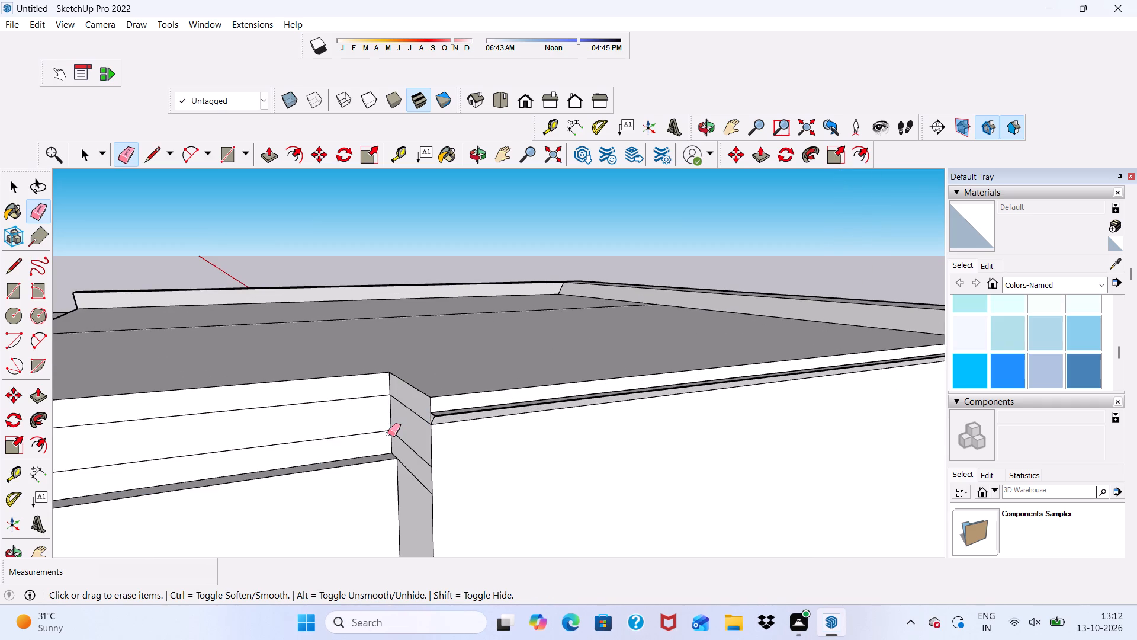
# Erase the horizontal lines across the roof band and its short corner return on the recessed side.
pyautogui.scroll(6, 395, 414)
pyautogui.moveTo(412, 402); pyautogui.dragTo(409, 443)
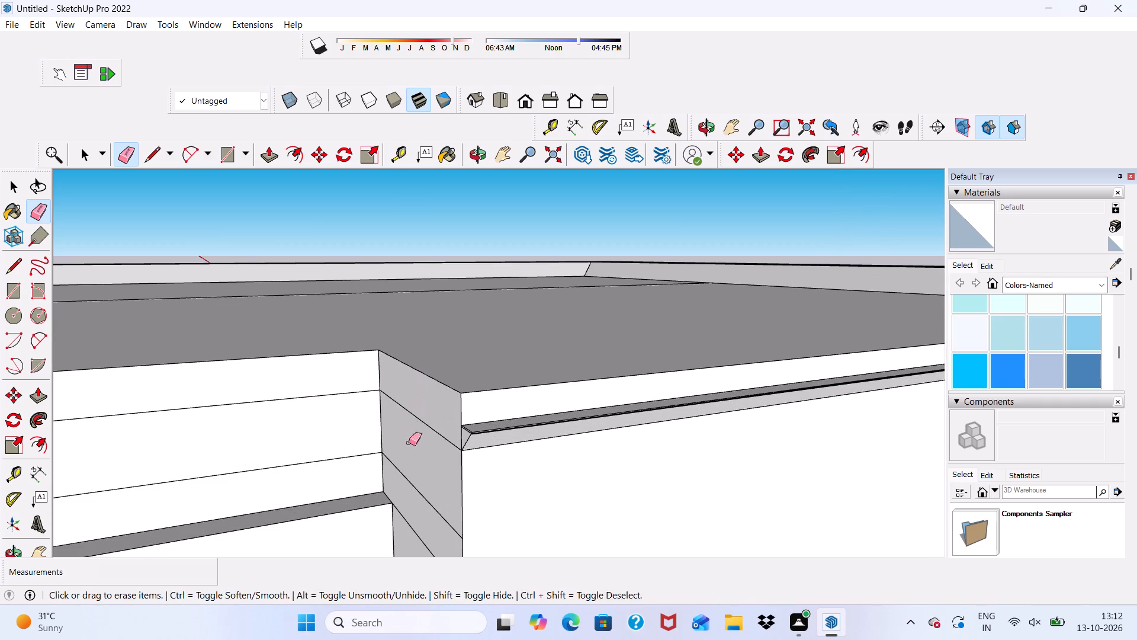
pyautogui.moveTo(409, 443); pyautogui.dragTo(409, 444)
pyautogui.moveTo(404, 466); pyautogui.dragTo(404, 481)
pyautogui.moveTo(340, 388); pyautogui.dragTo(333, 459)
# Erase the horizontal and vertical dividing lines and the small triangle outline from the raised roof's rear face.
pyautogui.scroll(-13, 324, 437)
pyautogui.moveTo(485, 357); pyautogui.dragTo(629, 331, button='middle')
pyautogui.scroll(7, 462, 315)
pyautogui.scroll(-3, 355, 417)
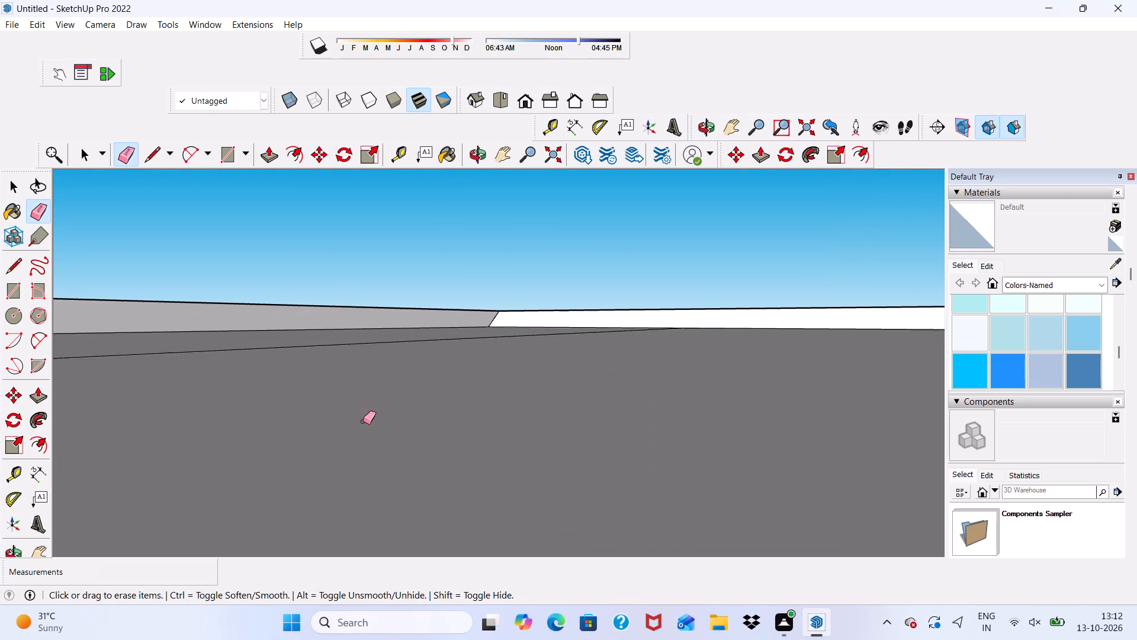
pyautogui.scroll(-4, 363, 421)
pyautogui.scroll(-7, 558, 298)
pyautogui.scroll(5, 568, 321)
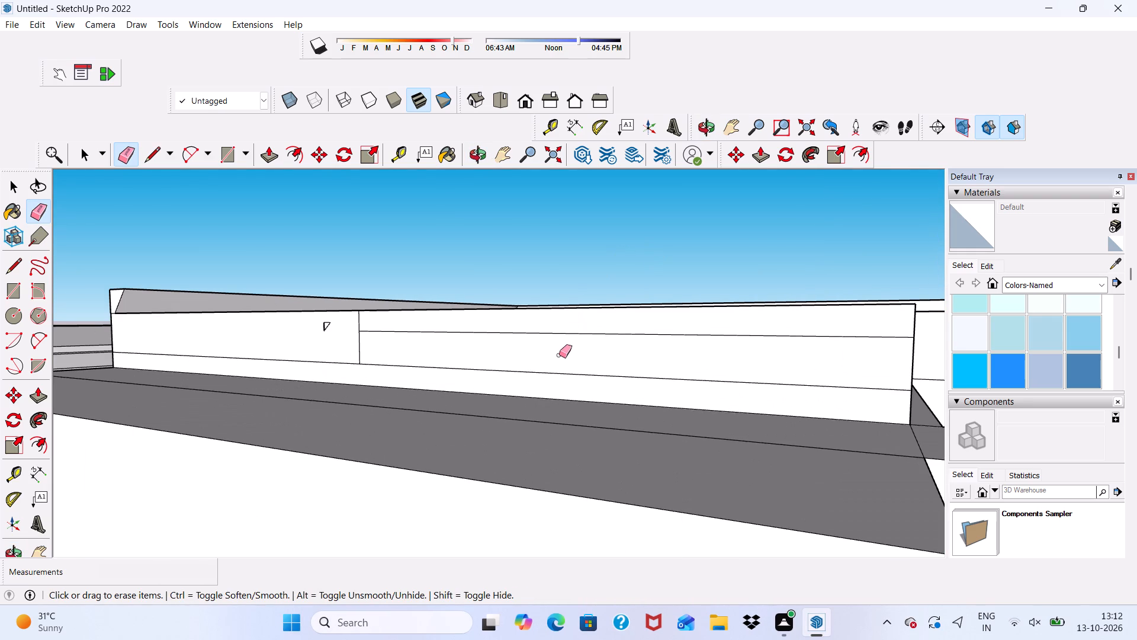
pyautogui.moveTo(559, 332); pyautogui.dragTo(542, 378)
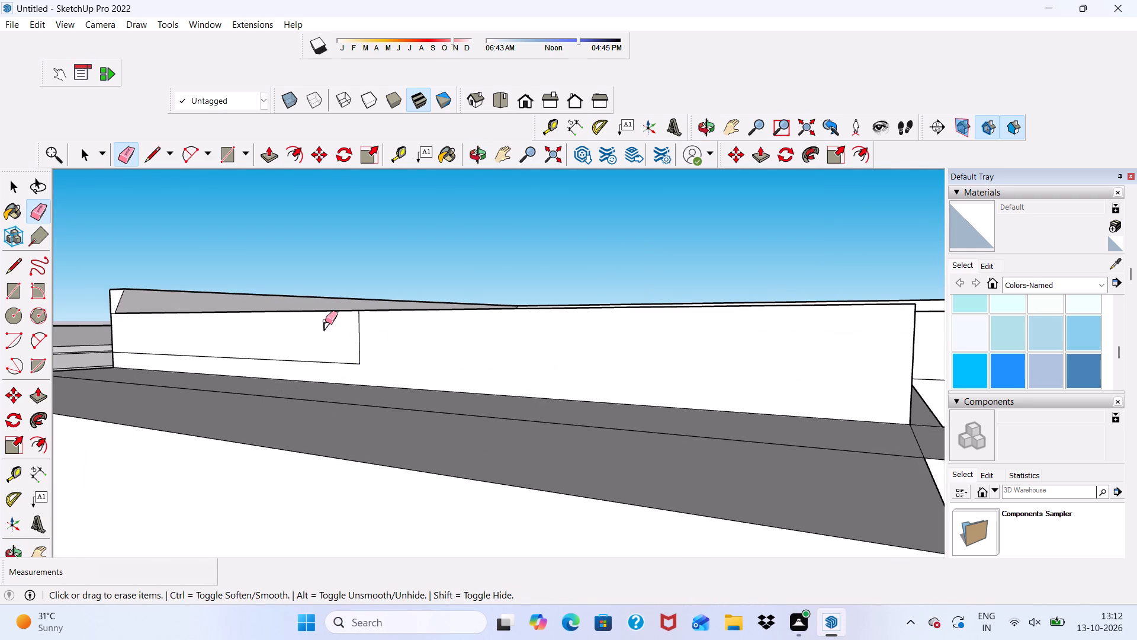
pyautogui.moveTo(325, 322); pyautogui.dragTo(334, 346)
pyautogui.moveTo(338, 341); pyautogui.dragTo(343, 367)
pyautogui.moveTo(355, 345); pyautogui.dragTo(363, 342)
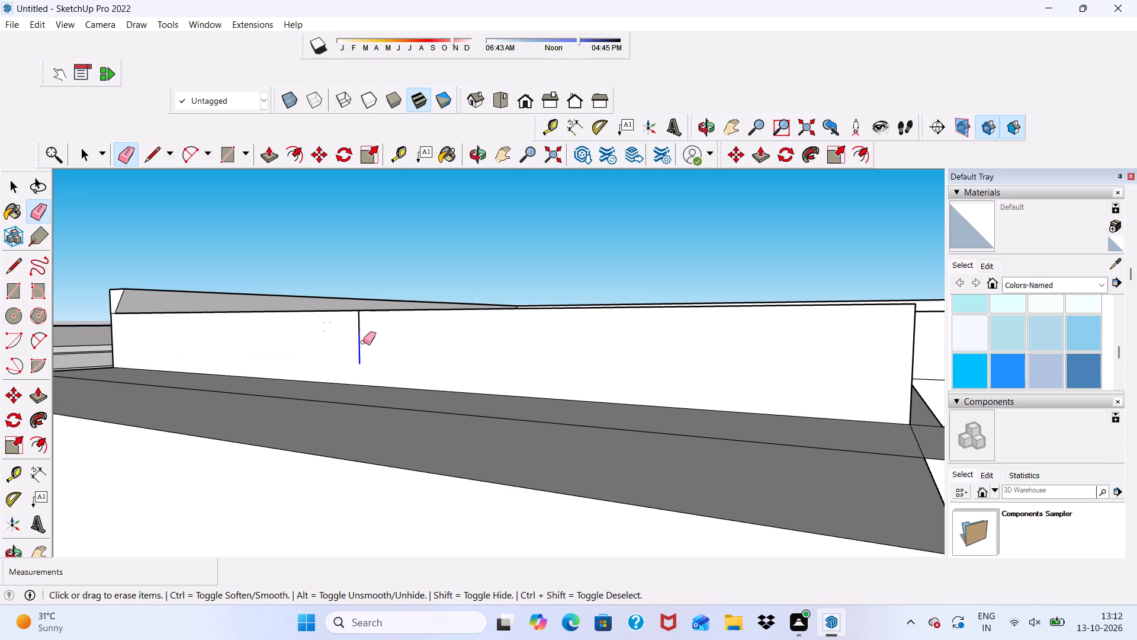
pyautogui.moveTo(363, 342); pyautogui.dragTo(366, 341)
pyautogui.scroll(-5, 366, 341)
pyautogui.scroll(7, 359, 328)
pyautogui.moveTo(359, 327); pyautogui.dragTo(365, 340)
# Push/Pull the roof band above the recessed side outward to line up with the wall face below it.
pyautogui.scroll(-7, 388, 328)
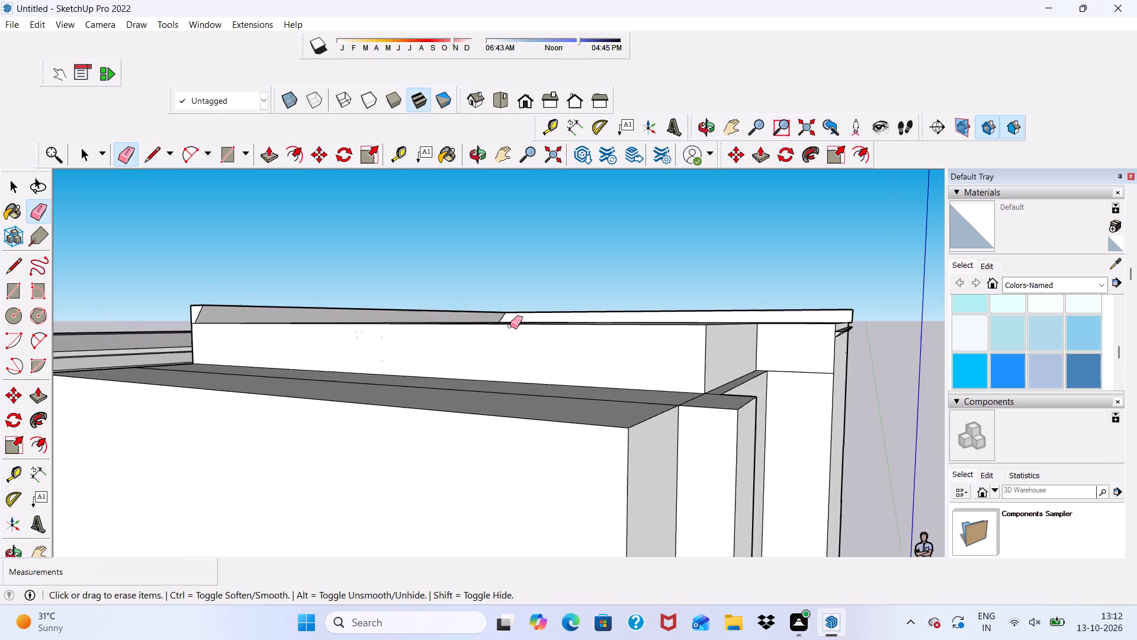
pyautogui.moveTo(573, 298); pyautogui.dragTo(435, 329, button='middle')
pyautogui.scroll(-1, 436, 333)
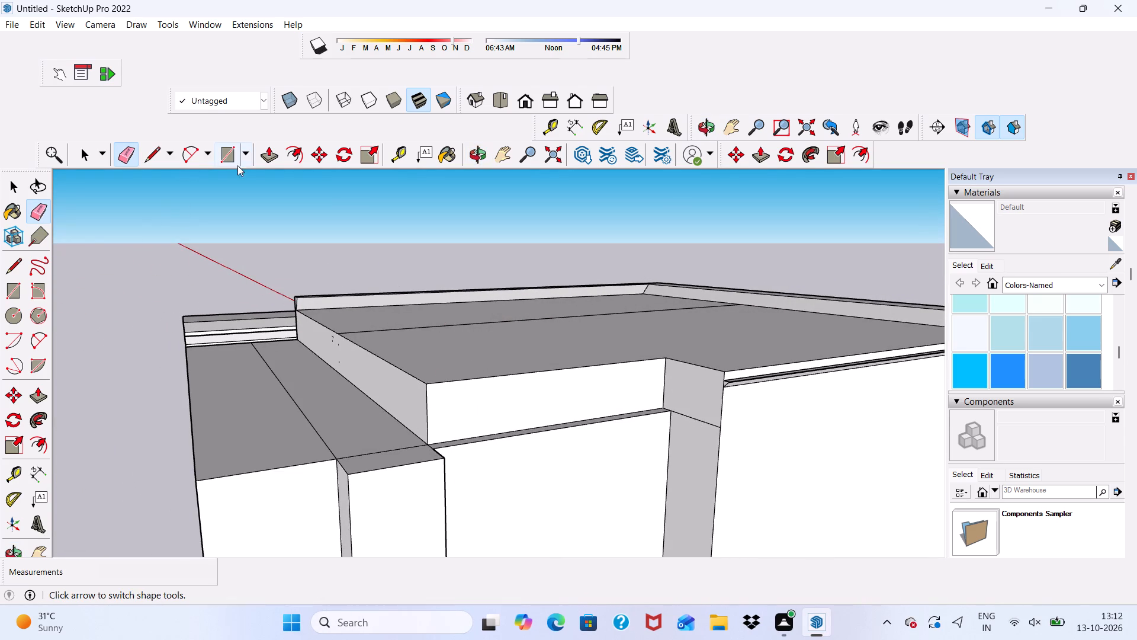
pyautogui.click(263, 154)
pyautogui.click(476, 411)
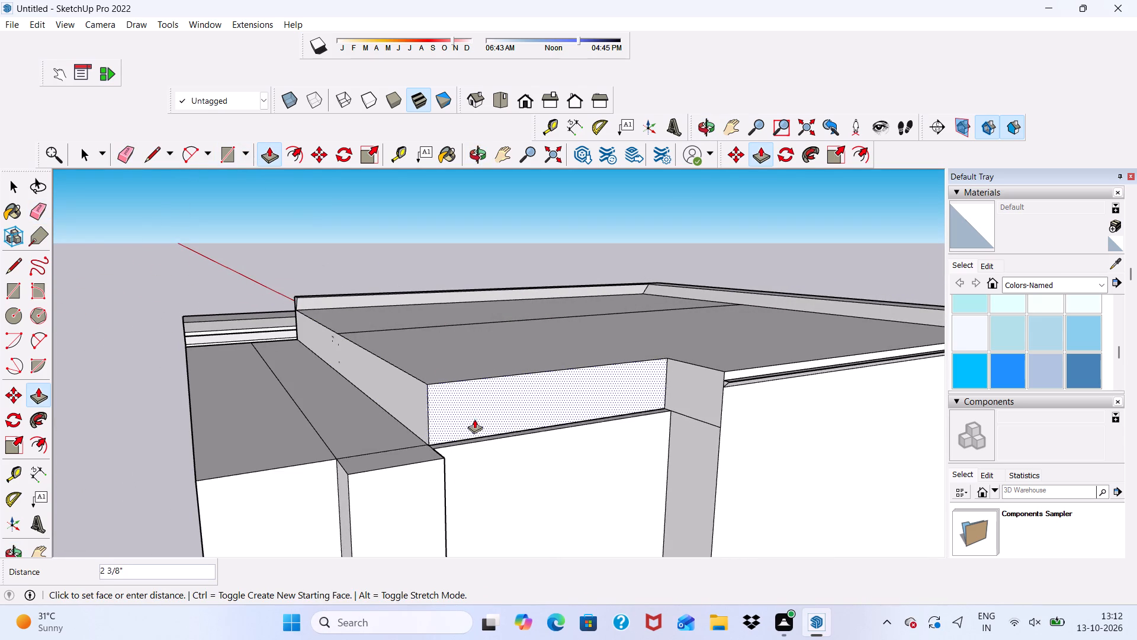
pyautogui.scroll(6, 468, 456)
pyautogui.moveTo(471, 447); pyautogui.dragTo(423, 335, button='middle')
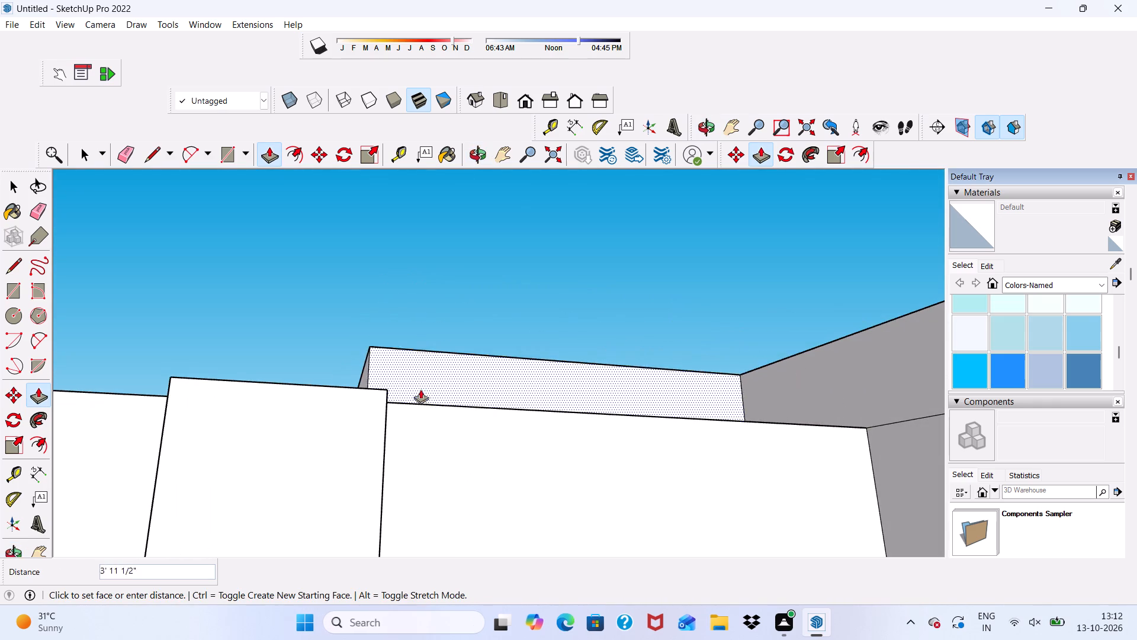
pyautogui.click(468, 431)
# Push/Pull the raised roof's rear band outward to line up with the rear wall below.
pyautogui.moveTo(445, 415); pyautogui.dragTo(696, 462, button='middle')
pyautogui.click(396, 343)
pyautogui.scroll(-11, 271, 350)
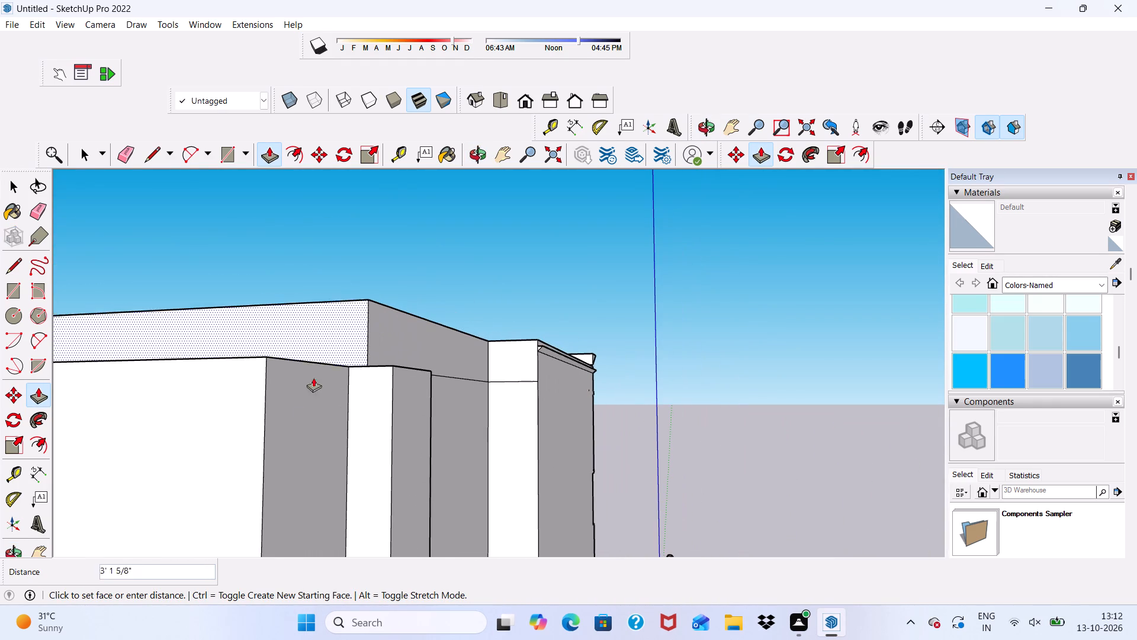
pyautogui.click(258, 370)
# Push/Pull the recessed side's roof band about 1' 1" further outward to the face of the projecting pillar below.
pyautogui.moveTo(332, 391); pyautogui.dragTo(204, 495, button='middle')
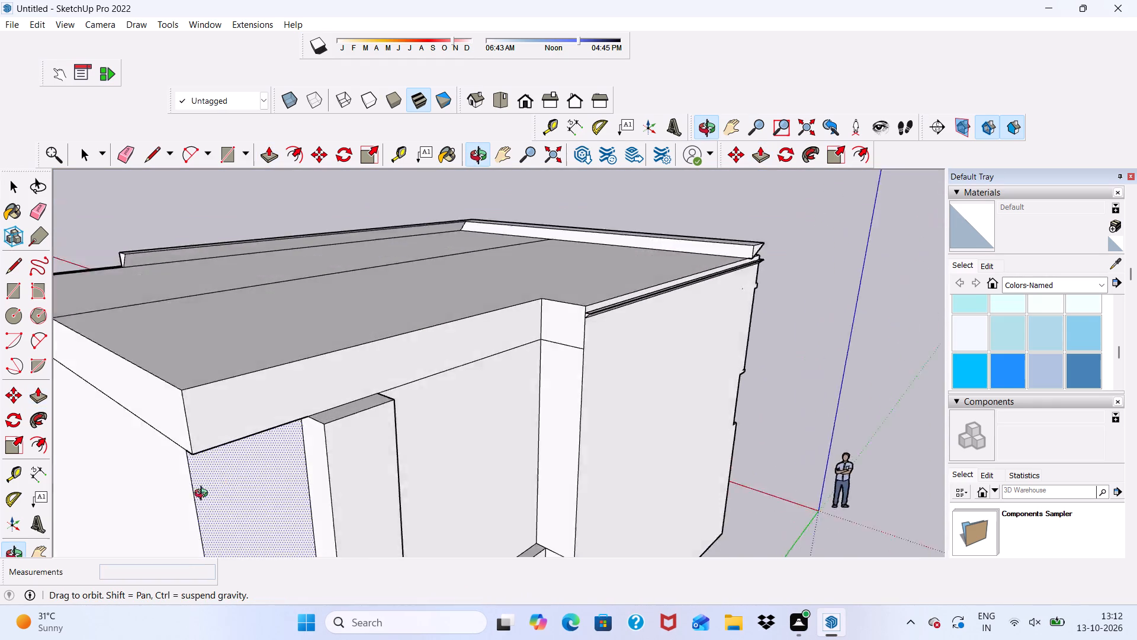
pyautogui.moveTo(204, 495); pyautogui.dragTo(163, 492, button='middle')
pyautogui.scroll(1, 317, 379)
pyautogui.click(327, 379)
pyautogui.click(362, 435)
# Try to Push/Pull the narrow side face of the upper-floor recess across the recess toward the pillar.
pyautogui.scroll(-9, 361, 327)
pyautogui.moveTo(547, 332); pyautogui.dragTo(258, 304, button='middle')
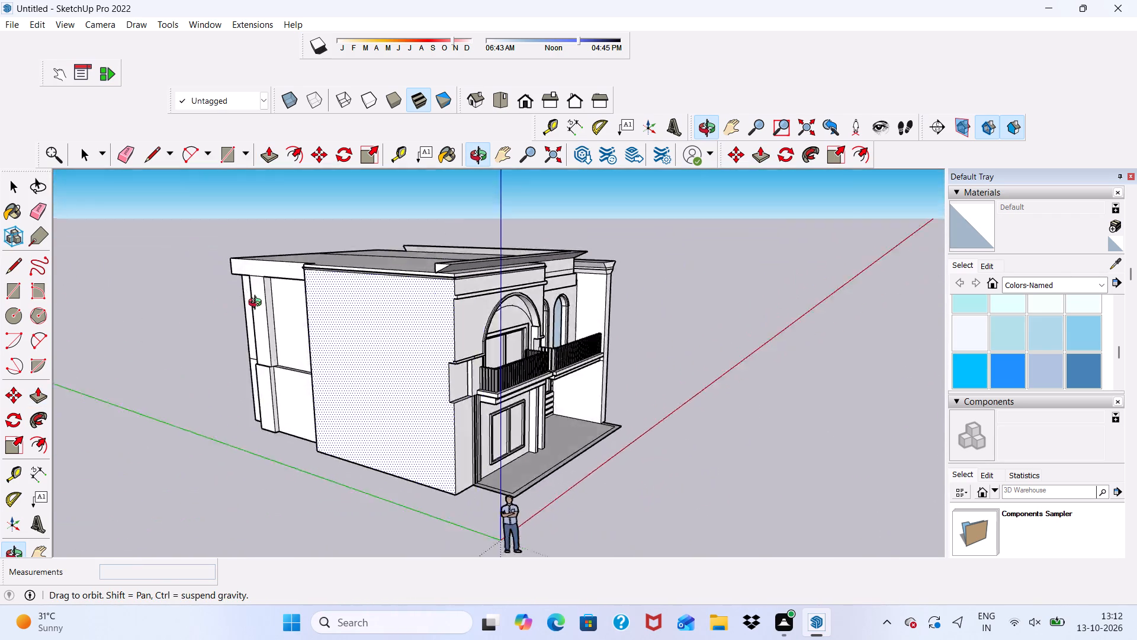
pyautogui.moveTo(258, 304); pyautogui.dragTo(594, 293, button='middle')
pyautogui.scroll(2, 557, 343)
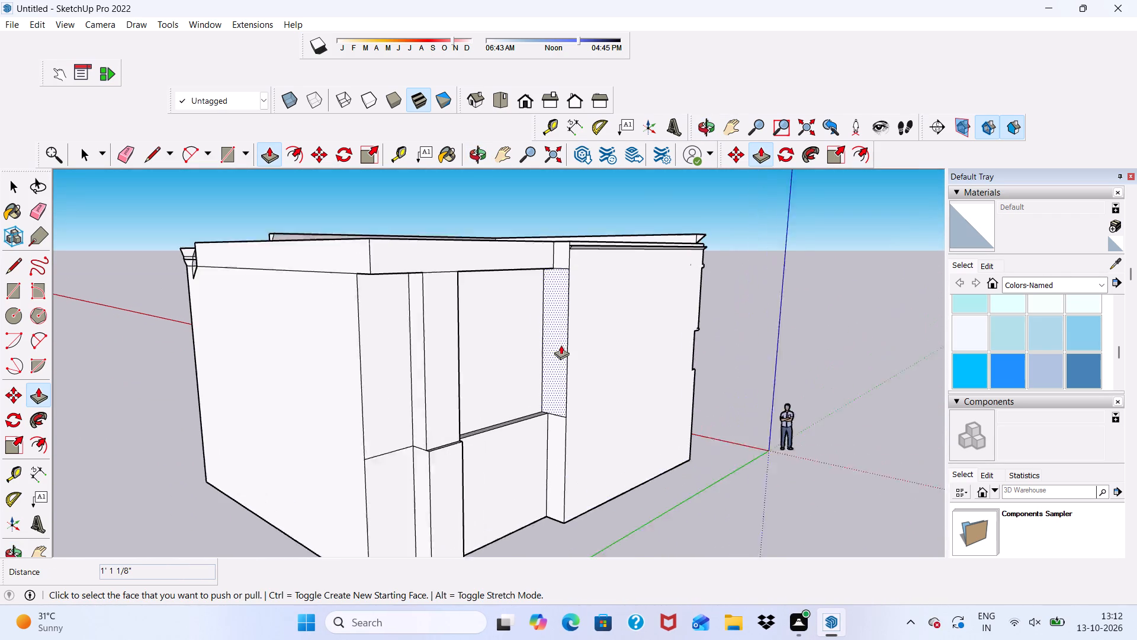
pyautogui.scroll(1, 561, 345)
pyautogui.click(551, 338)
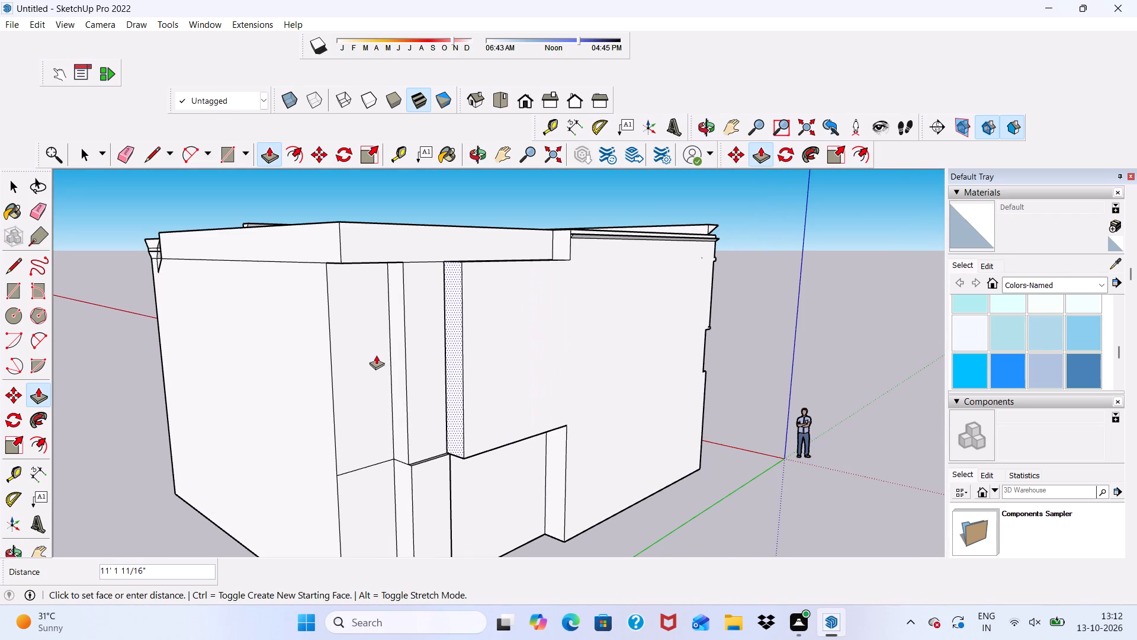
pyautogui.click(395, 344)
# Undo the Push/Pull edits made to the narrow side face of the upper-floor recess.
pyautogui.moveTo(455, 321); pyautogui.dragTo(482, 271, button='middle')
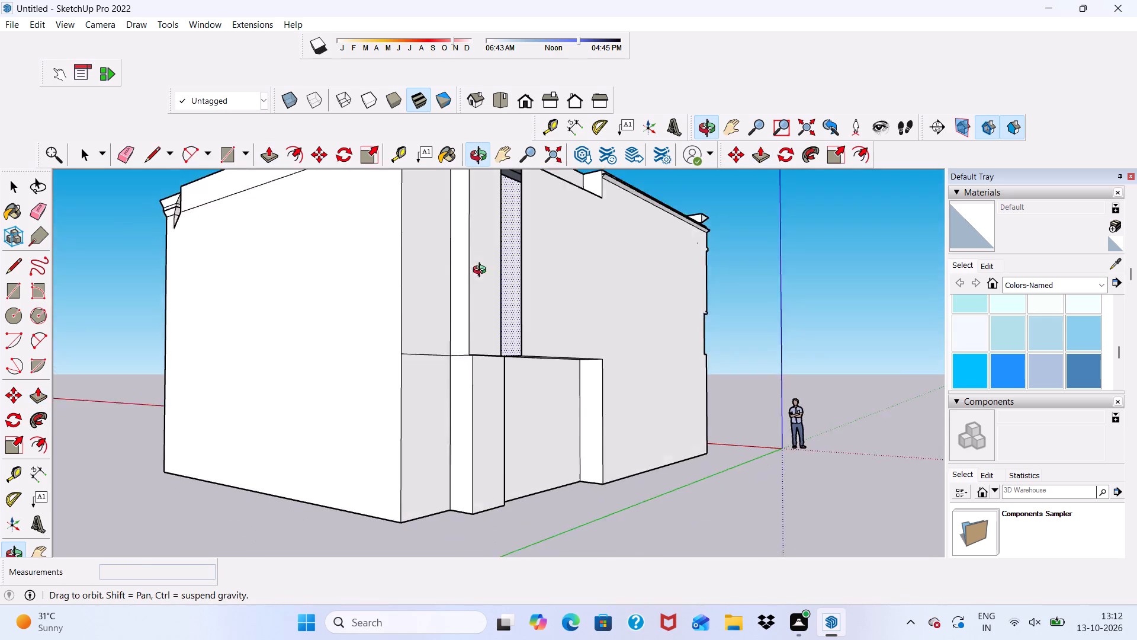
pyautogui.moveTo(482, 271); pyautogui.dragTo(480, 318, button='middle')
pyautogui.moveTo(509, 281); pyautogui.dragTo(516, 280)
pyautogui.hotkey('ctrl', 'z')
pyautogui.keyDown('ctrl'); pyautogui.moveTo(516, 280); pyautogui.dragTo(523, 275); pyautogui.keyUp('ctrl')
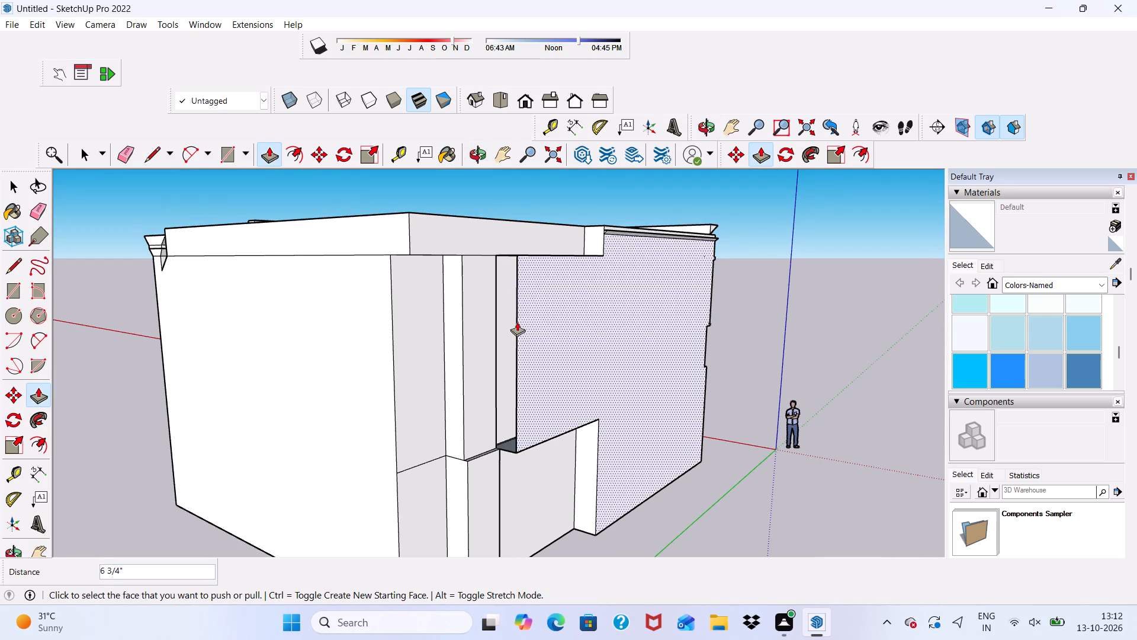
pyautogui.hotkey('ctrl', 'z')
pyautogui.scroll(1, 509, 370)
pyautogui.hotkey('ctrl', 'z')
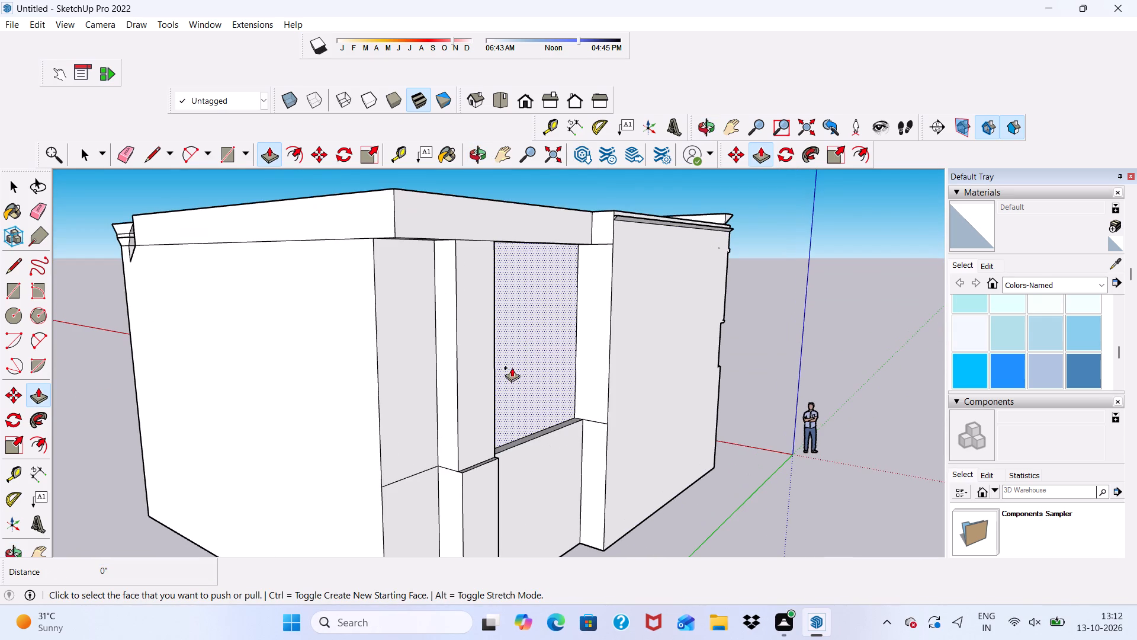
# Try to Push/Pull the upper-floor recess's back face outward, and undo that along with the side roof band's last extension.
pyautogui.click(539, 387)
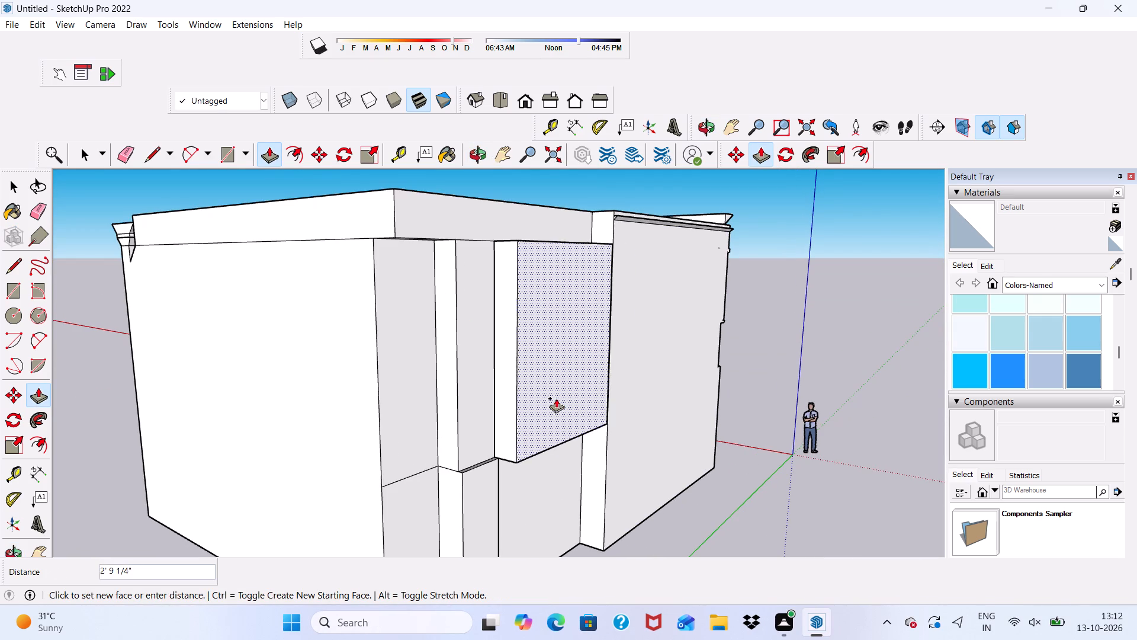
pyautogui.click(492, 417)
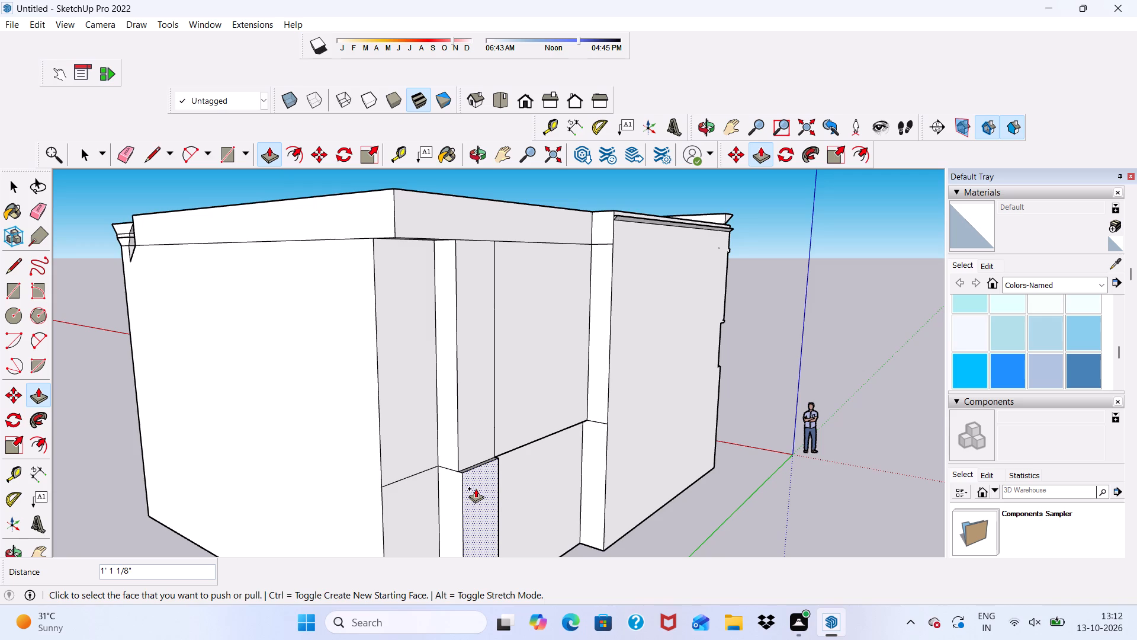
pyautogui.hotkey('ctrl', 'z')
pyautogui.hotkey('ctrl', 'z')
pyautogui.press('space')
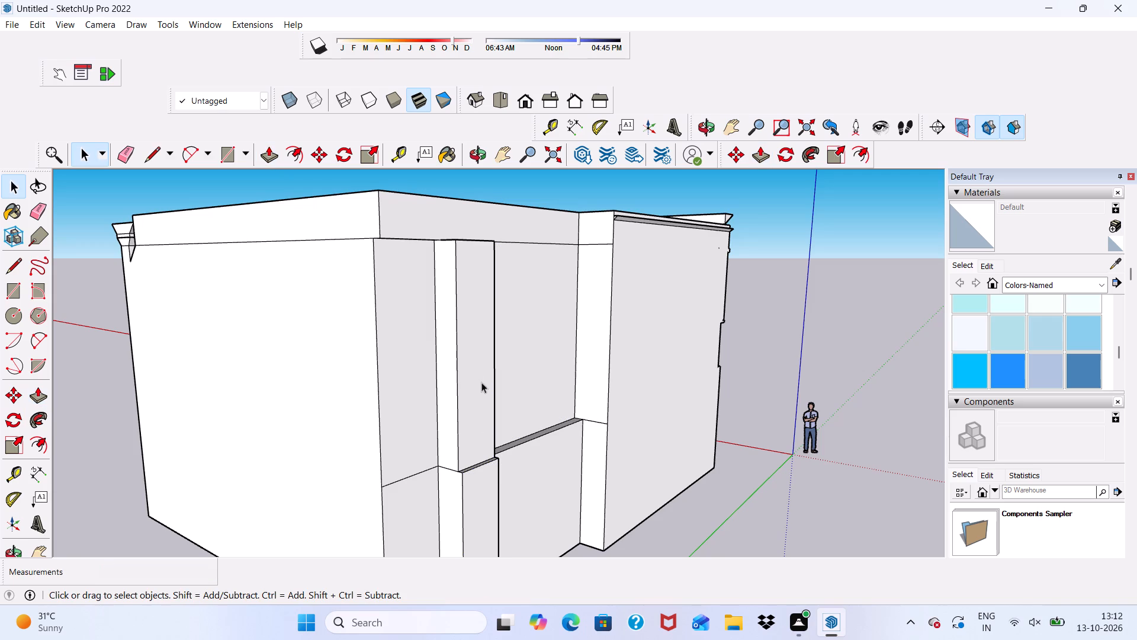
# Push/Pull the narrow upper-floor wall face beside the recess inward, partway toward the recessed wall next to the corner.
pyautogui.click(462, 334)
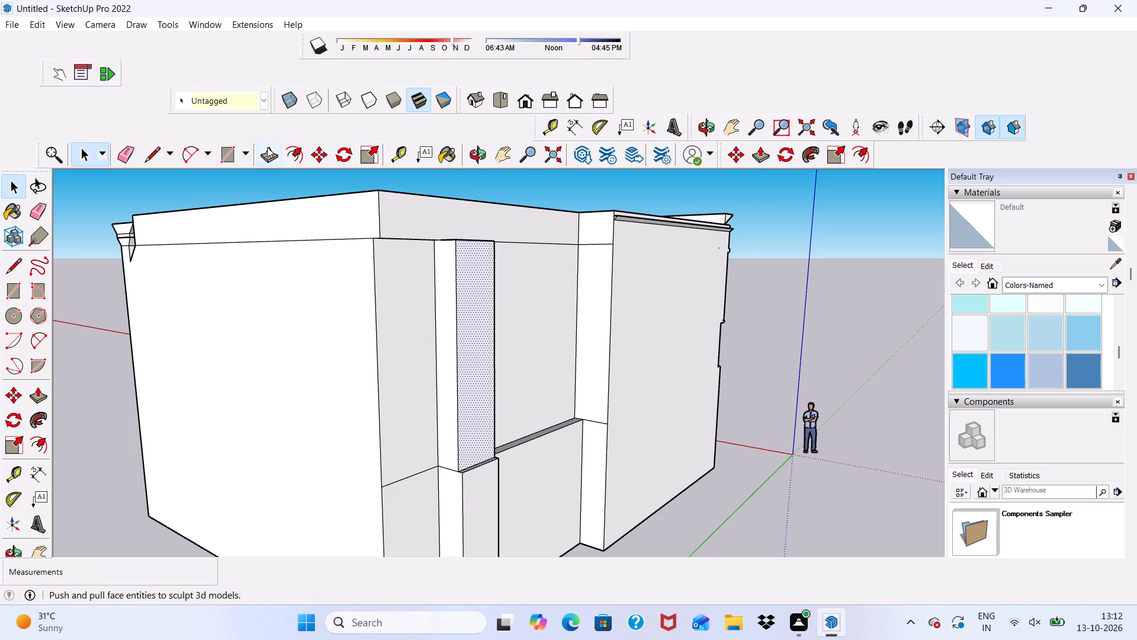
pyautogui.click(267, 147)
pyautogui.moveTo(472, 316); pyautogui.dragTo(437, 287)
pyautogui.press('space')
# Push/Pull the narrow lower wall face inward 1' 4 13/16", flush with the narrow upper face above it.
pyautogui.click(481, 494)
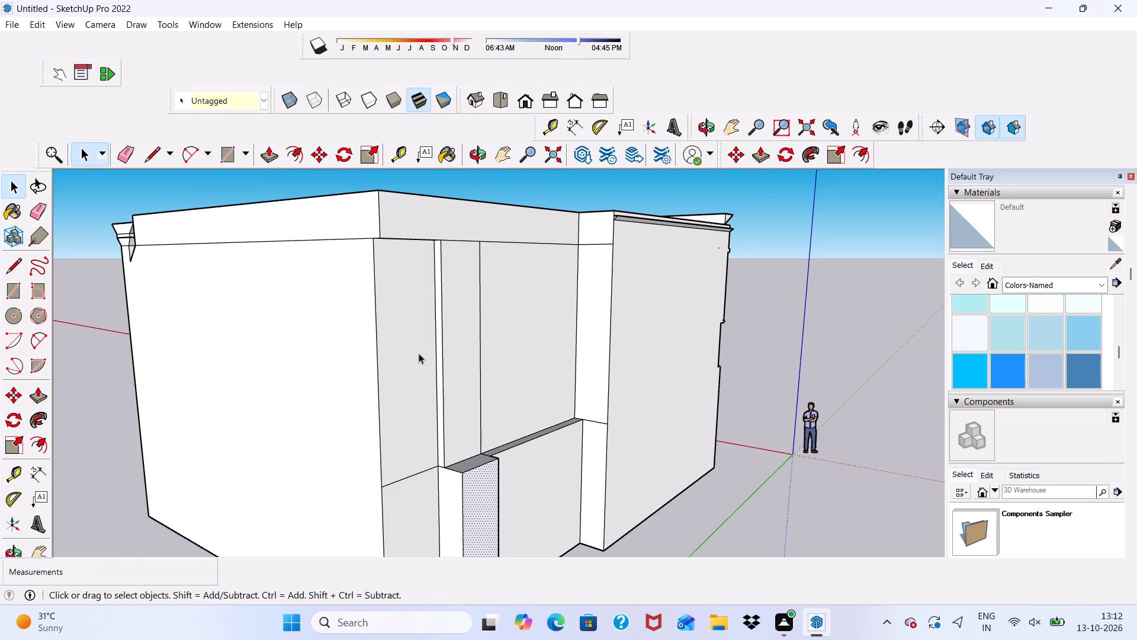
pyautogui.click(270, 157)
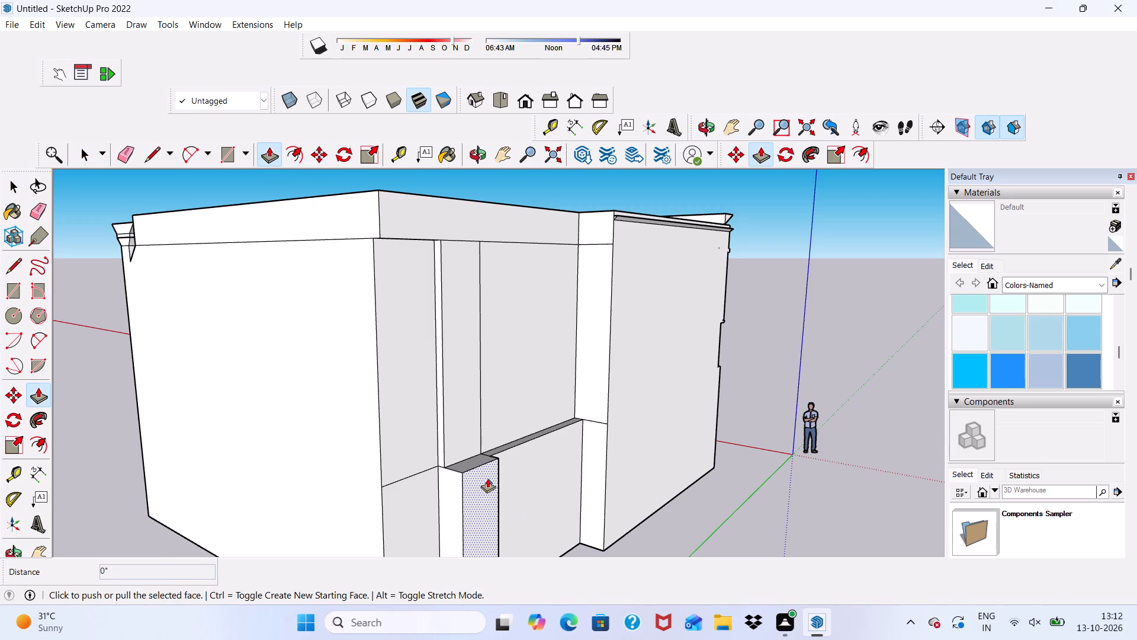
pyautogui.moveTo(487, 478); pyautogui.dragTo(461, 466)
pyautogui.scroll(2, 520, 483)
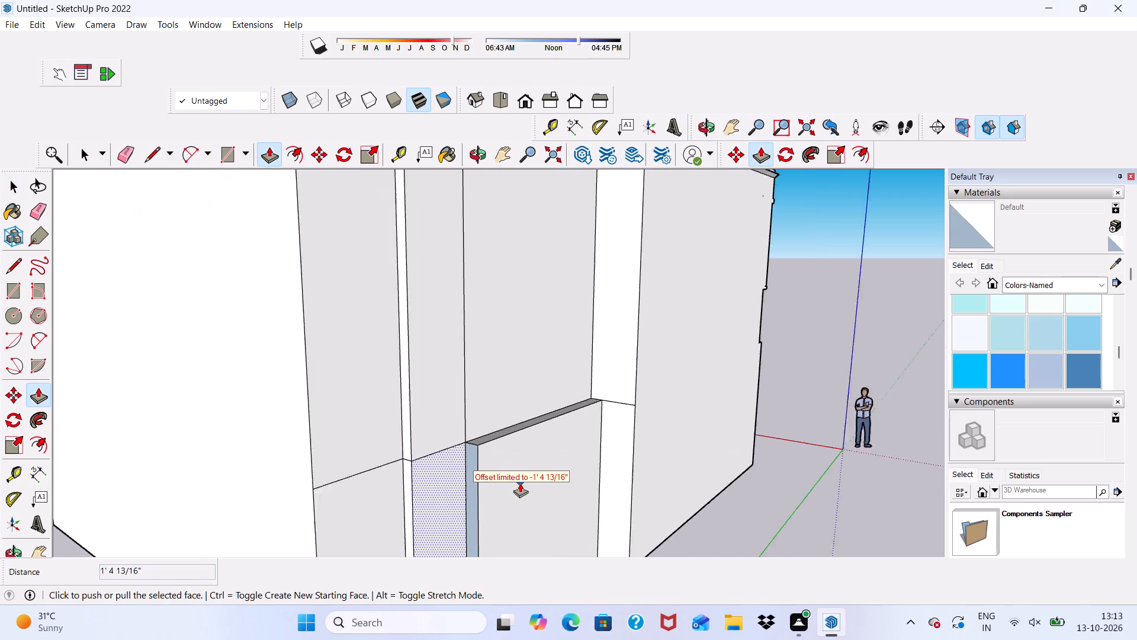
pyautogui.scroll(3, 520, 483)
pyautogui.press('space')
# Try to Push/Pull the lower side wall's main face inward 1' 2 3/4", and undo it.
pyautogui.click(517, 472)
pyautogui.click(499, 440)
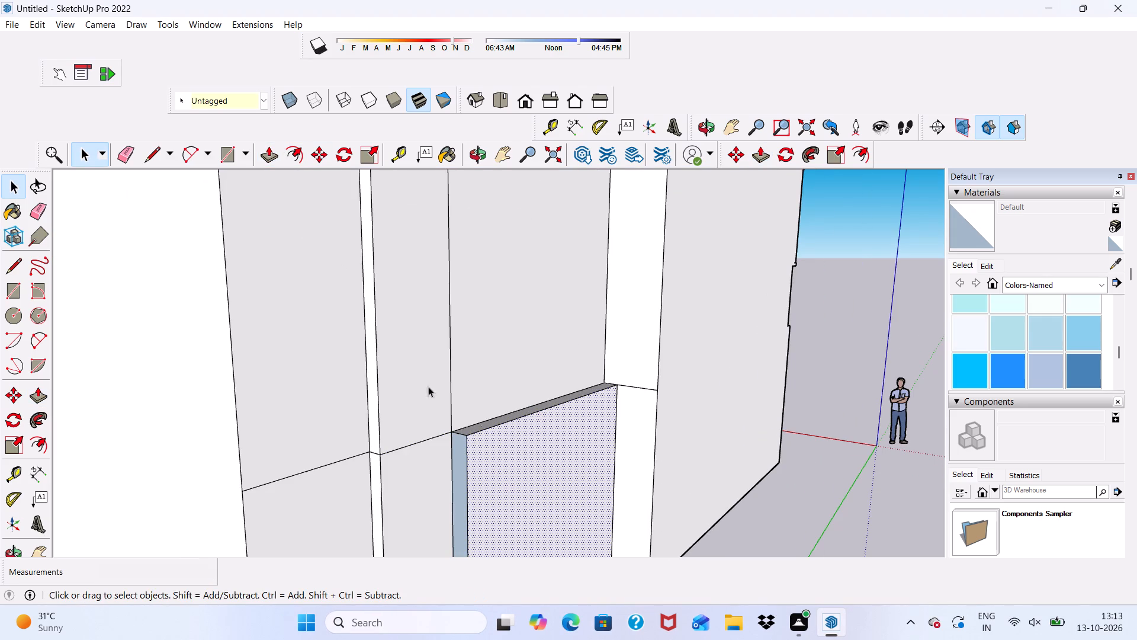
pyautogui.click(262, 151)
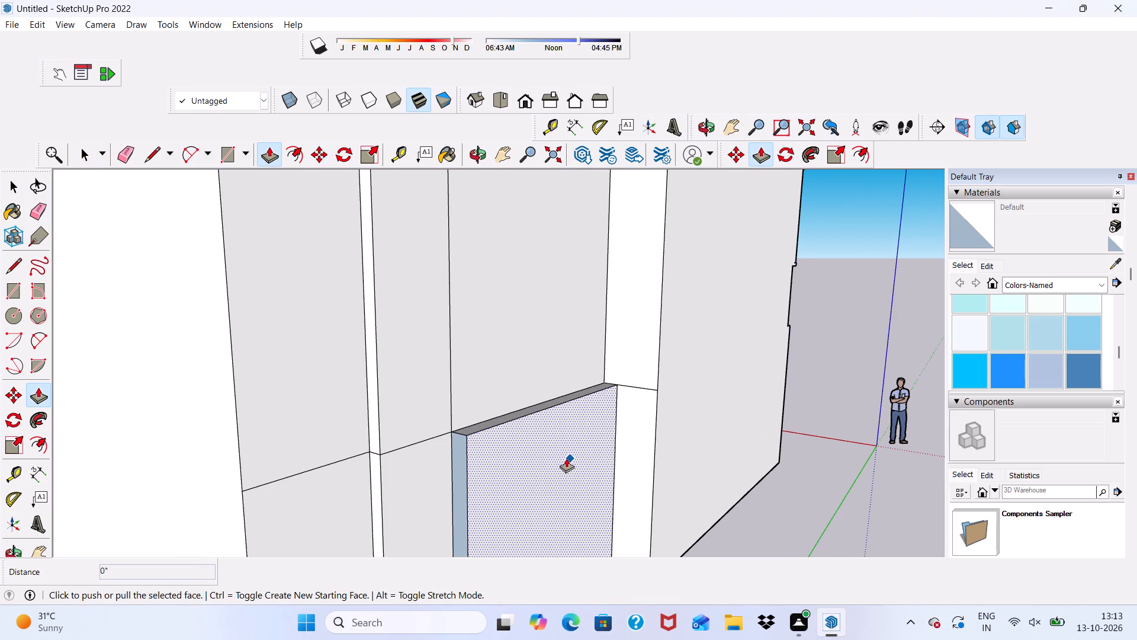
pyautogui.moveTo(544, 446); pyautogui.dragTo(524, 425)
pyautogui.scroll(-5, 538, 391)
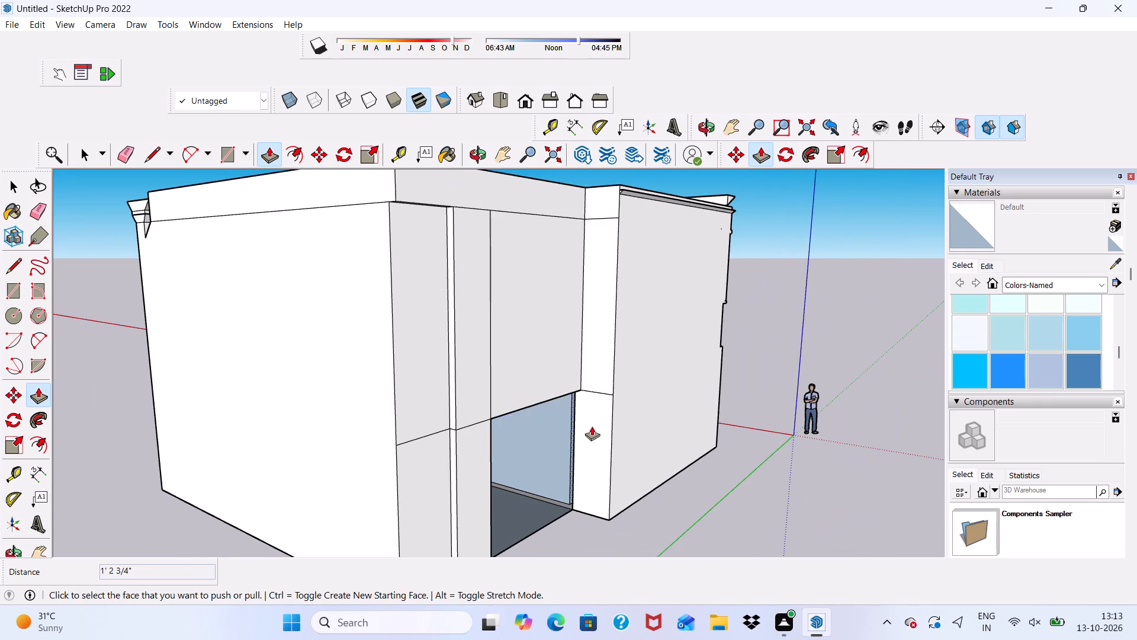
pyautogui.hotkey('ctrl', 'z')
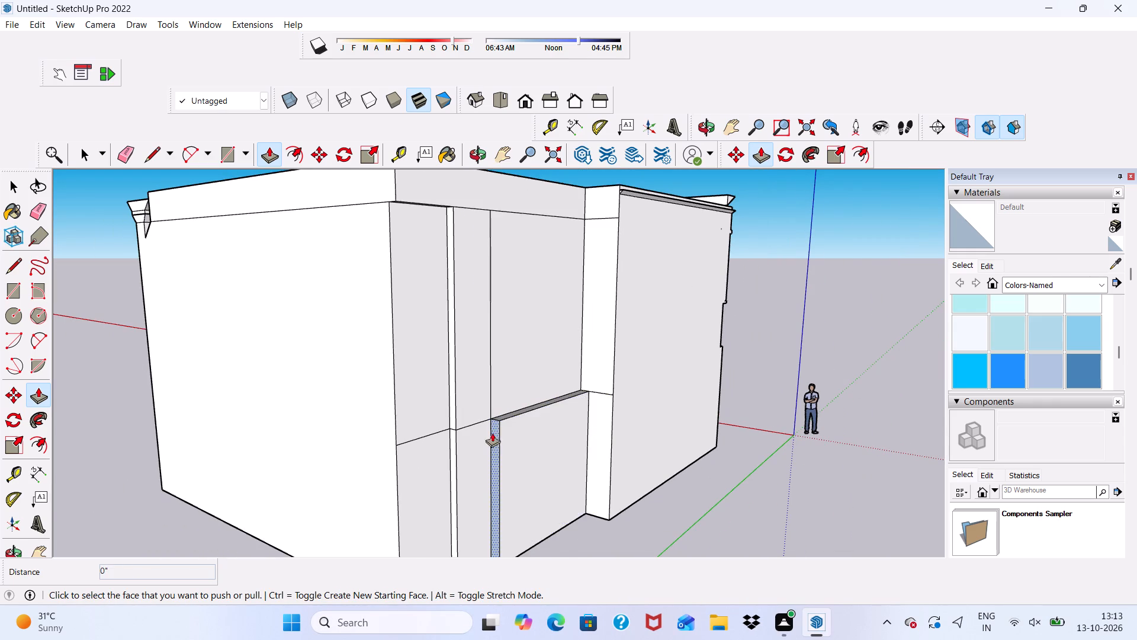
# Push/Pull the lower wall's exposed thin end face about 3' 3 5/8" along the side, level with the adjoining step's end face.
pyautogui.scroll(6, 494, 433)
pyautogui.click(500, 424)
pyautogui.scroll(-2, 368, 443)
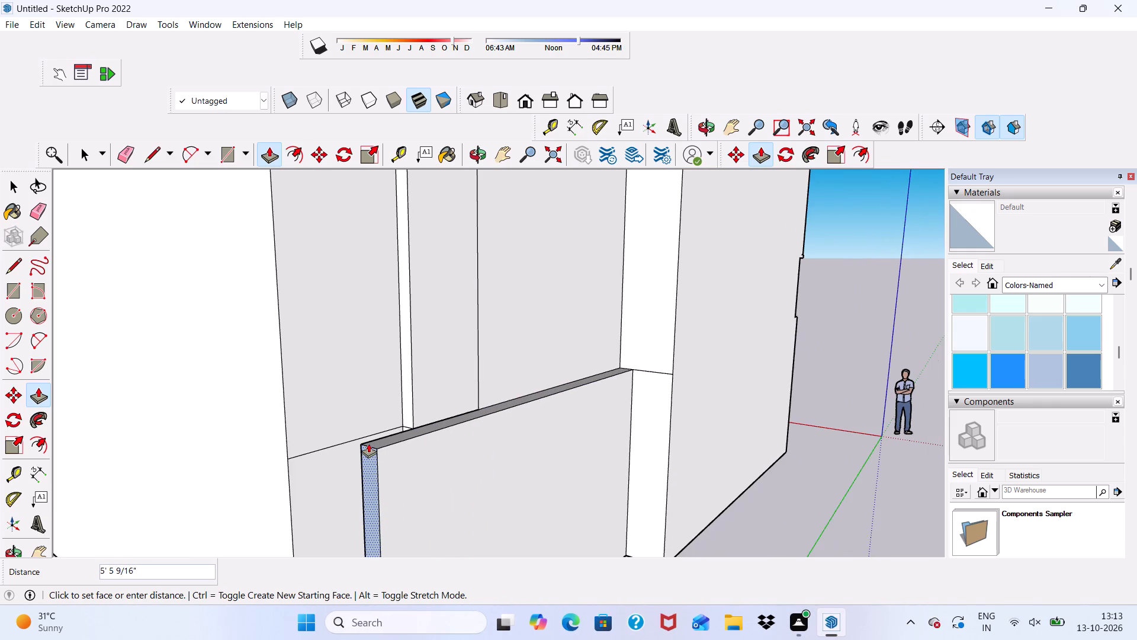
pyautogui.scroll(3, 296, 437)
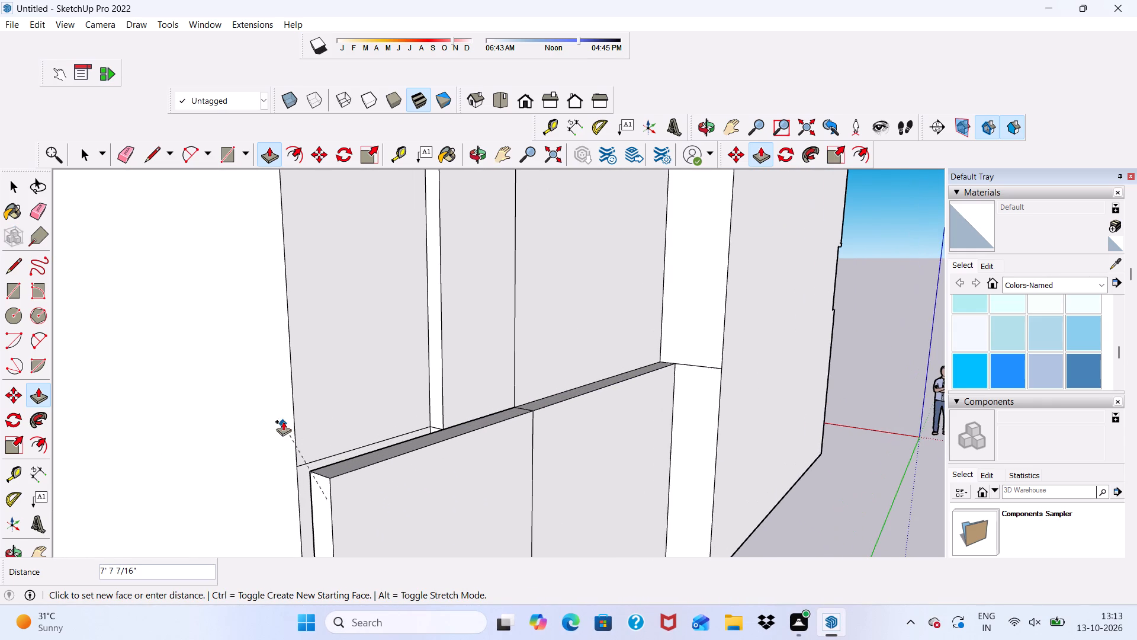
pyautogui.scroll(-8, 292, 406)
pyautogui.moveTo(311, 408); pyautogui.dragTo(494, 371, button='middle')
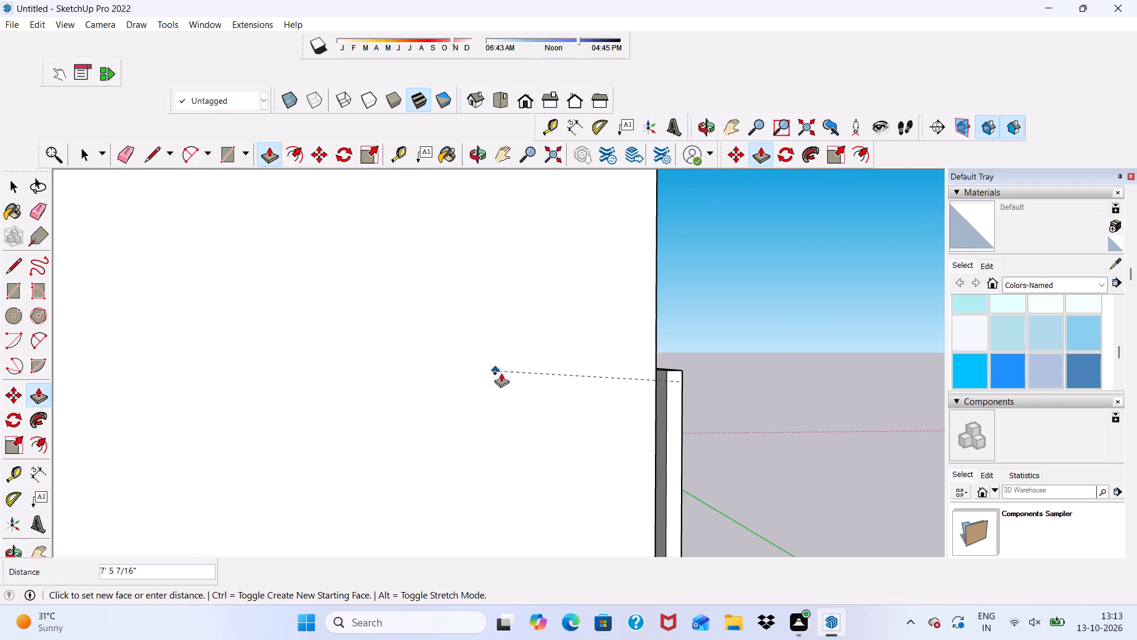
pyautogui.scroll(4, 647, 409)
pyautogui.scroll(-1, 699, 386)
pyautogui.moveTo(699, 386); pyautogui.dragTo(611, 433, button='middle')
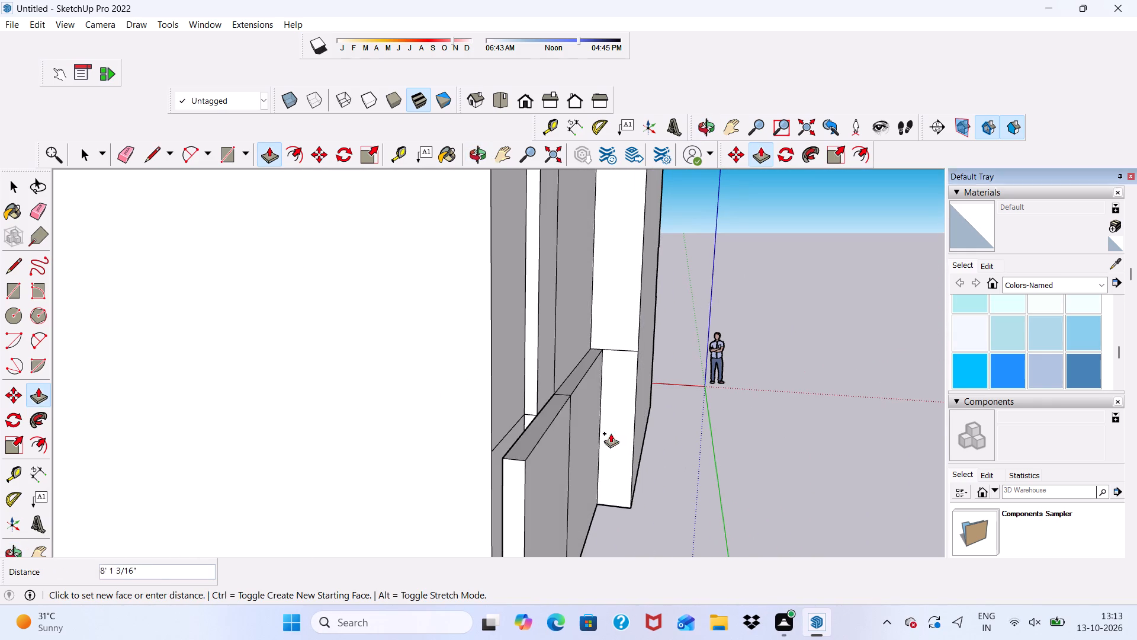
pyautogui.click(537, 398)
# Erase the vertical edge between the two flush end faces of the lower wall.
pyautogui.scroll(3, 525, 436)
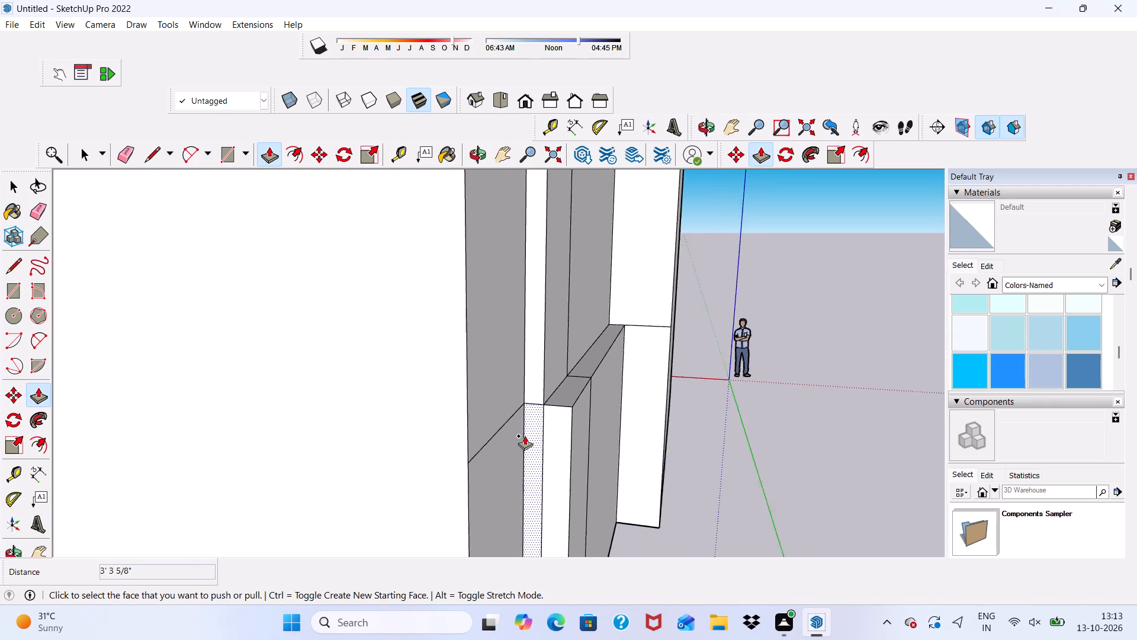
pyautogui.scroll(4, 525, 436)
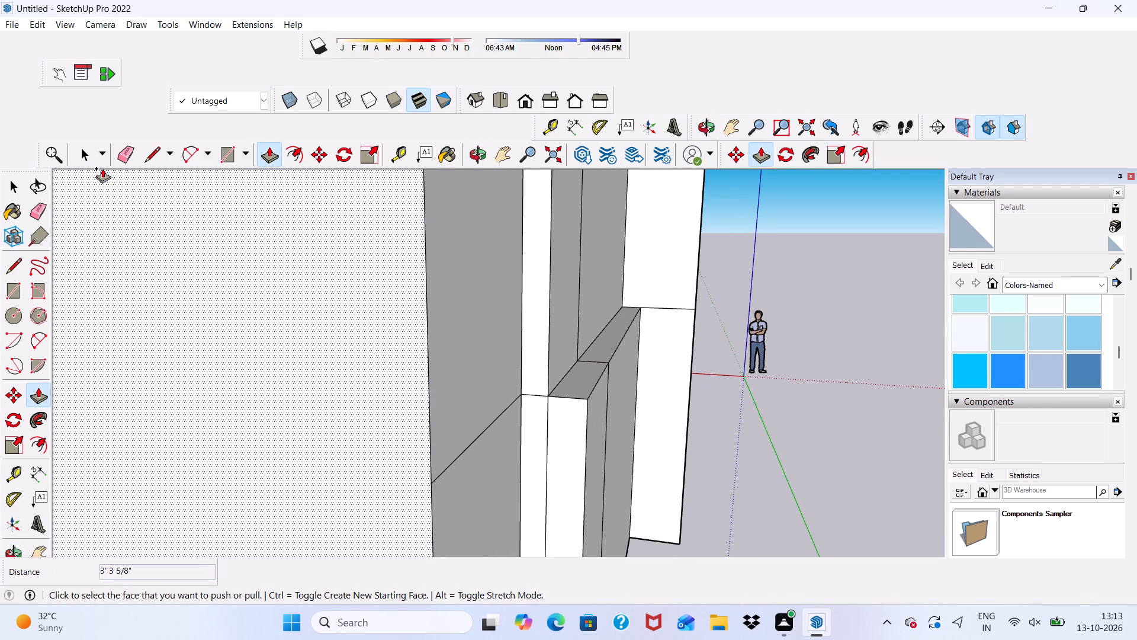
pyautogui.click(123, 151)
pyautogui.moveTo(543, 433); pyautogui.dragTo(550, 435)
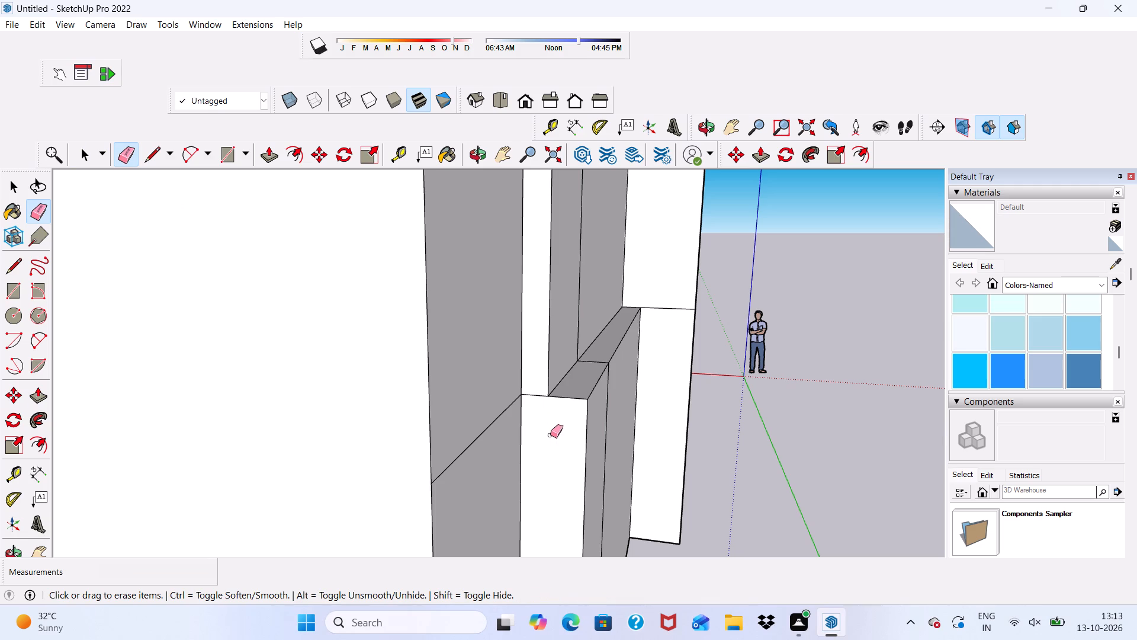
# Push/Pull the merged lower end face 4' 3 13/16" outward to the building's rear corner.
pyautogui.press('space')
pyautogui.click(545, 441)
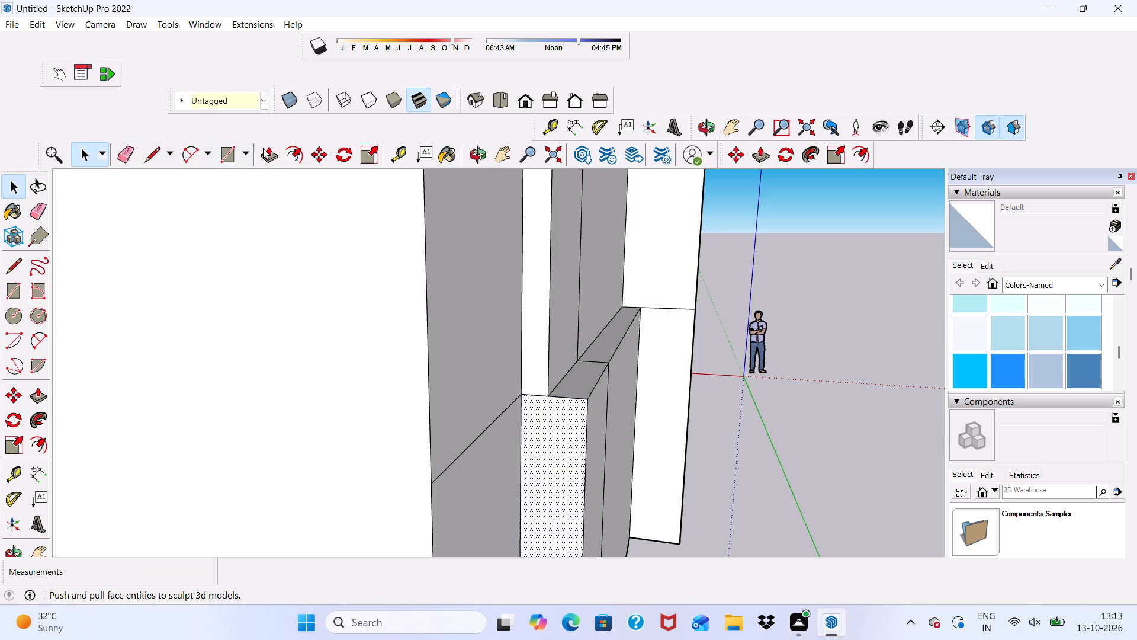
pyautogui.click(263, 151)
pyautogui.click(564, 433)
pyautogui.scroll(-1, 419, 479)
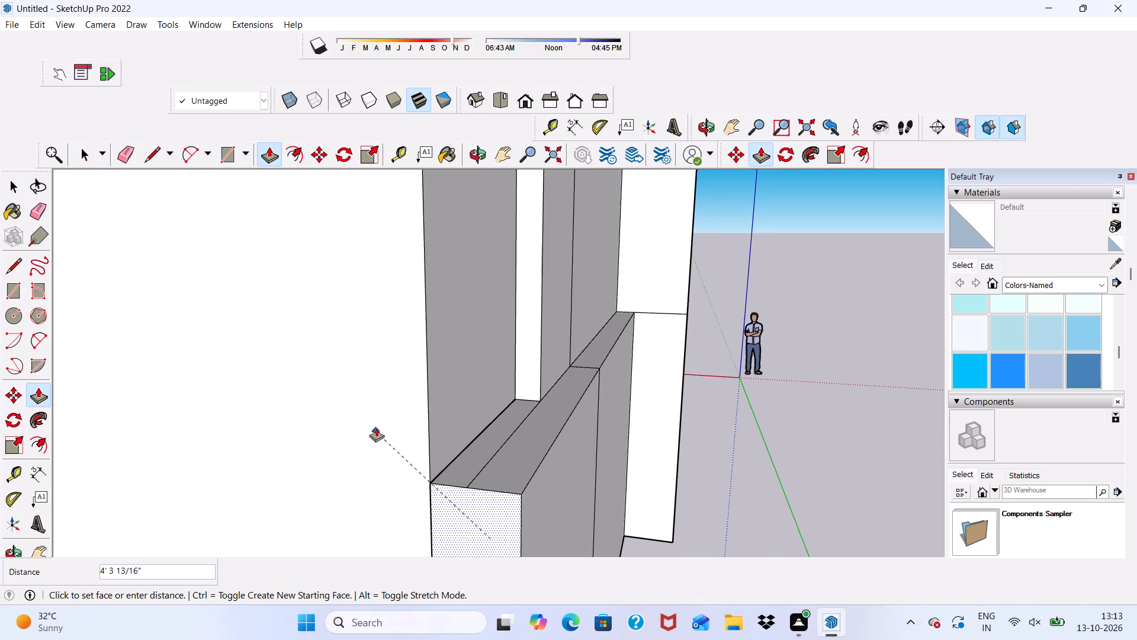
pyautogui.click(384, 415)
# Erase the leftover seam edges on the lower wall's face and on the ledge along its top.
pyautogui.scroll(-5, 468, 376)
pyautogui.moveTo(532, 415); pyautogui.dragTo(227, 382, button='middle')
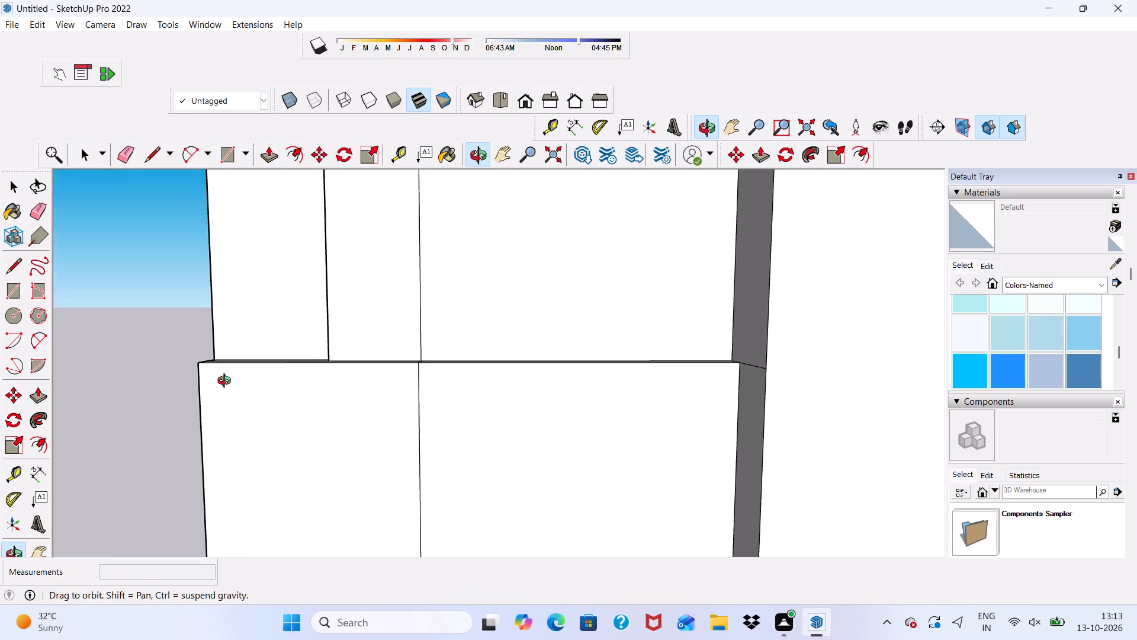
pyautogui.moveTo(227, 382); pyautogui.dragTo(282, 364, button='middle')
pyautogui.moveTo(441, 306); pyautogui.dragTo(297, 440, button='middle')
pyautogui.scroll(5, 306, 471)
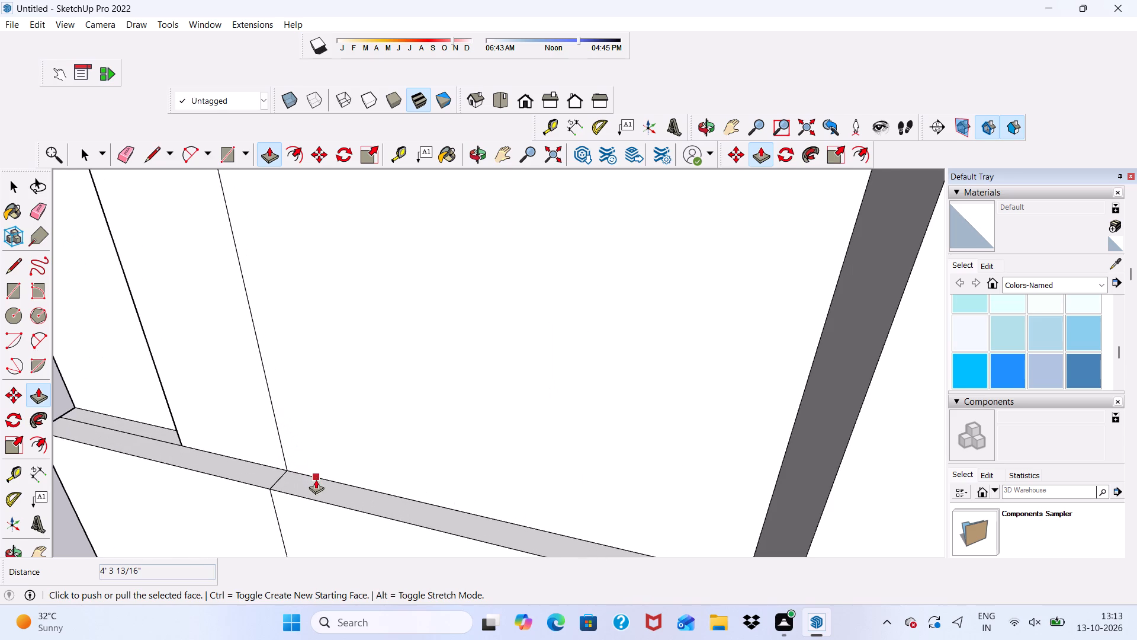
pyautogui.press('space')
pyautogui.click(120, 156)
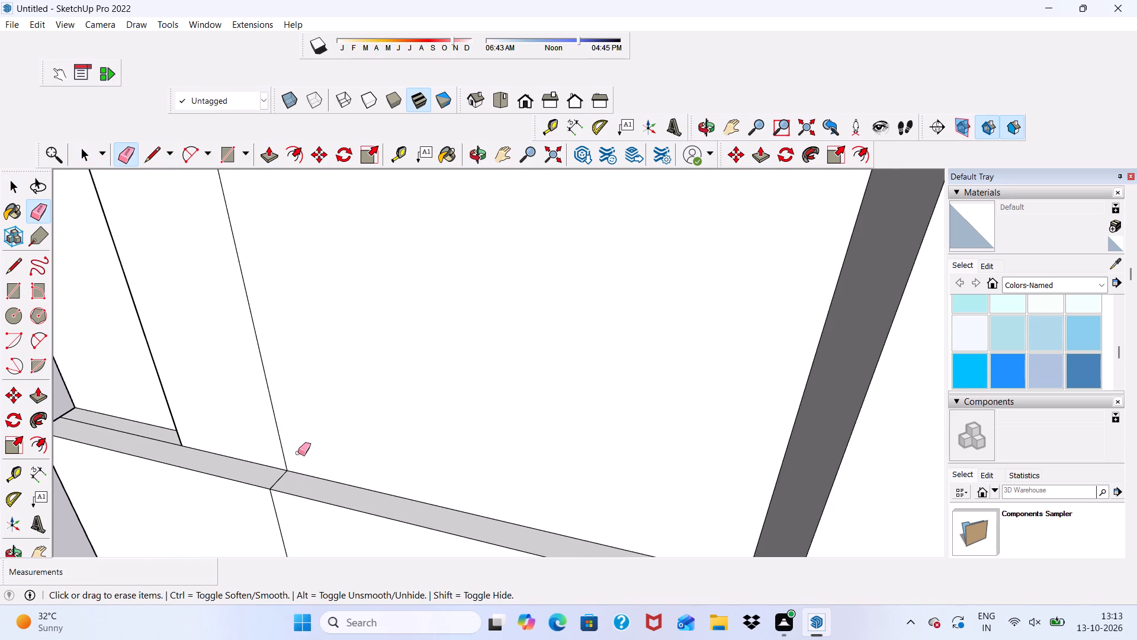
pyautogui.moveTo(273, 481); pyautogui.dragTo(289, 484)
pyautogui.click(277, 513)
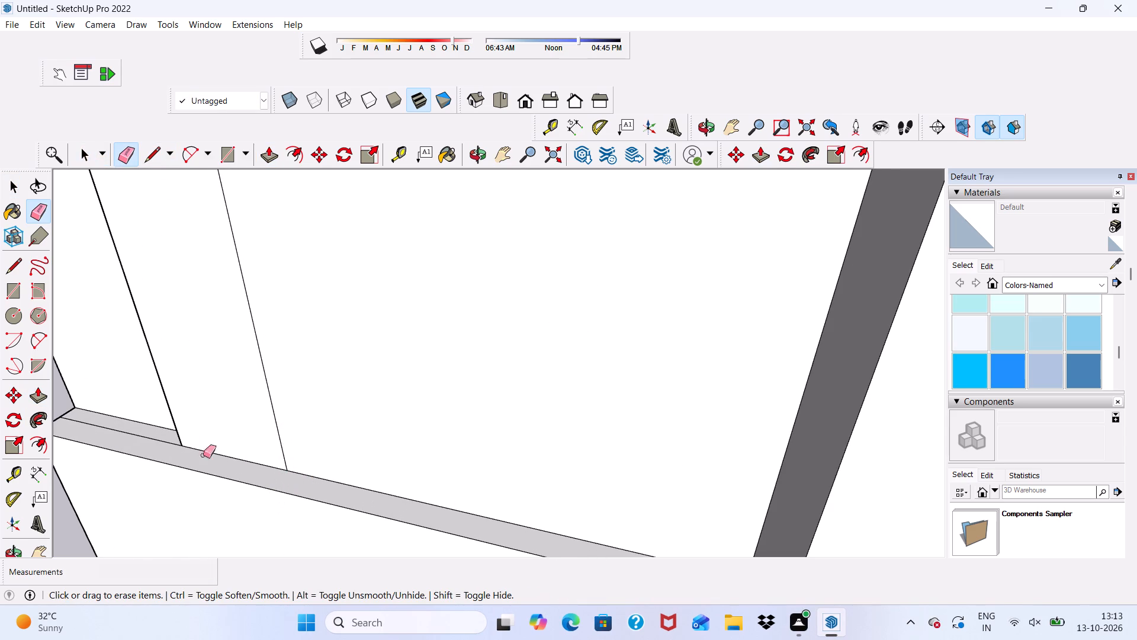
pyautogui.moveTo(130, 429); pyautogui.dragTo(129, 435)
# Erase the edge dividing the upper and lower parts of the projecting pillar's side face, level with the ledge.
pyautogui.scroll(-5, 176, 440)
pyautogui.moveTo(390, 453); pyautogui.dragTo(596, 405, button='middle')
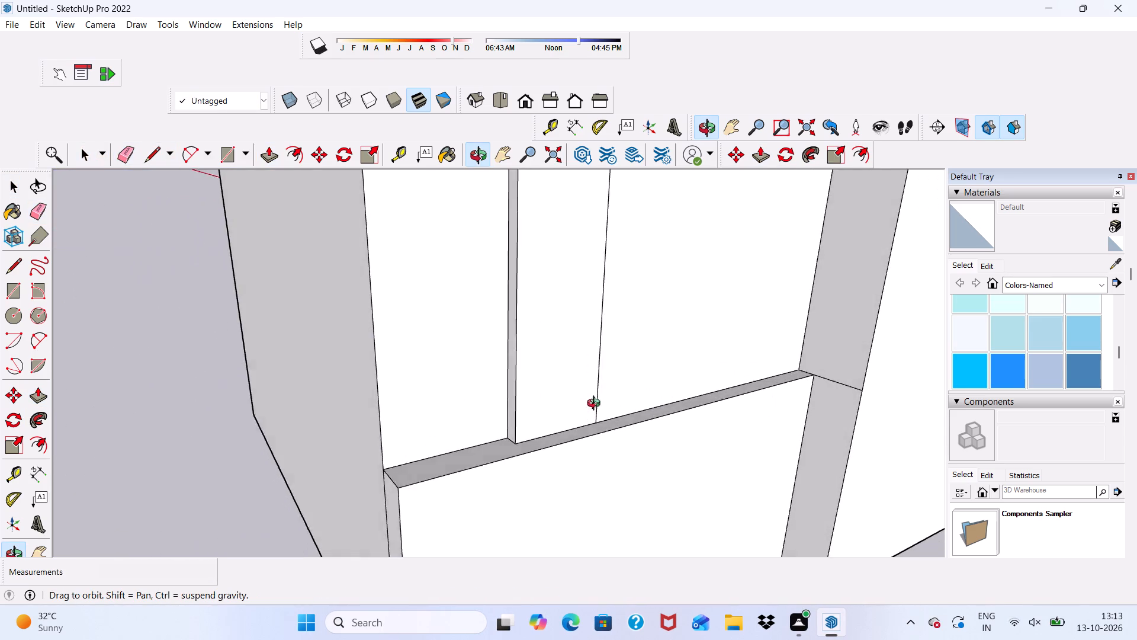
pyautogui.moveTo(596, 405); pyautogui.dragTo(605, 411, button='middle')
pyautogui.scroll(3, 754, 388)
pyautogui.press('space')
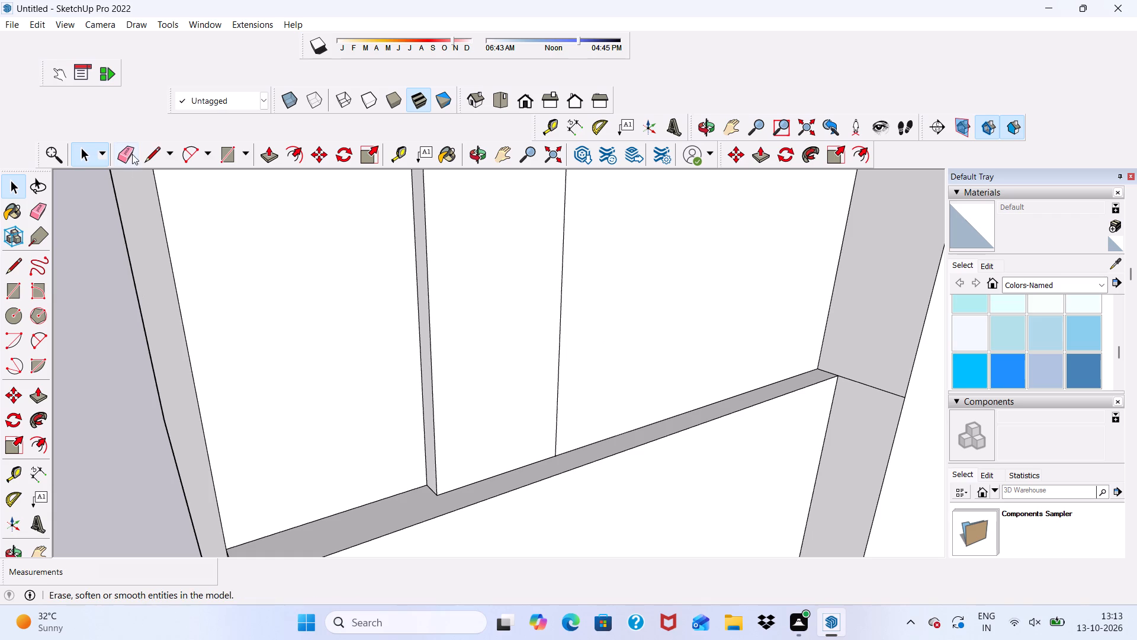
pyautogui.click(124, 152)
pyautogui.moveTo(841, 368); pyautogui.dragTo(826, 411)
pyautogui.hotkey('ctrl', 'z')
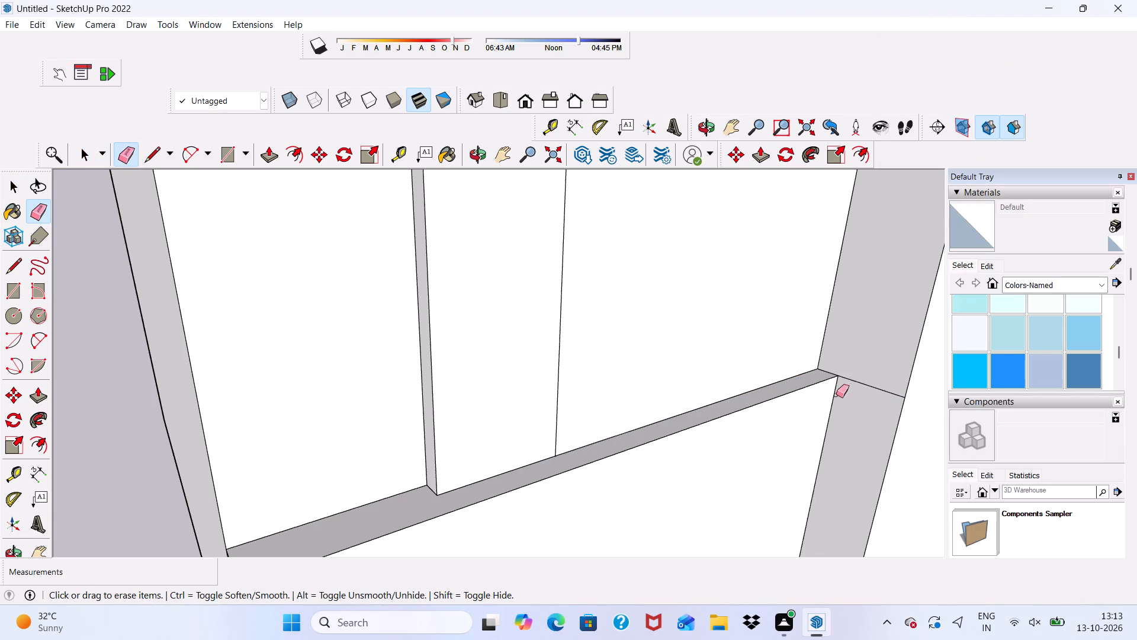
pyautogui.moveTo(850, 365); pyautogui.dragTo(852, 397)
pyautogui.press('space')
# Push/Pull the ledge on top of the lower side wall upward 13' to the underside of the roof band.
pyautogui.scroll(-7, 628, 389)
pyautogui.moveTo(516, 409); pyautogui.dragTo(453, 438, button='middle')
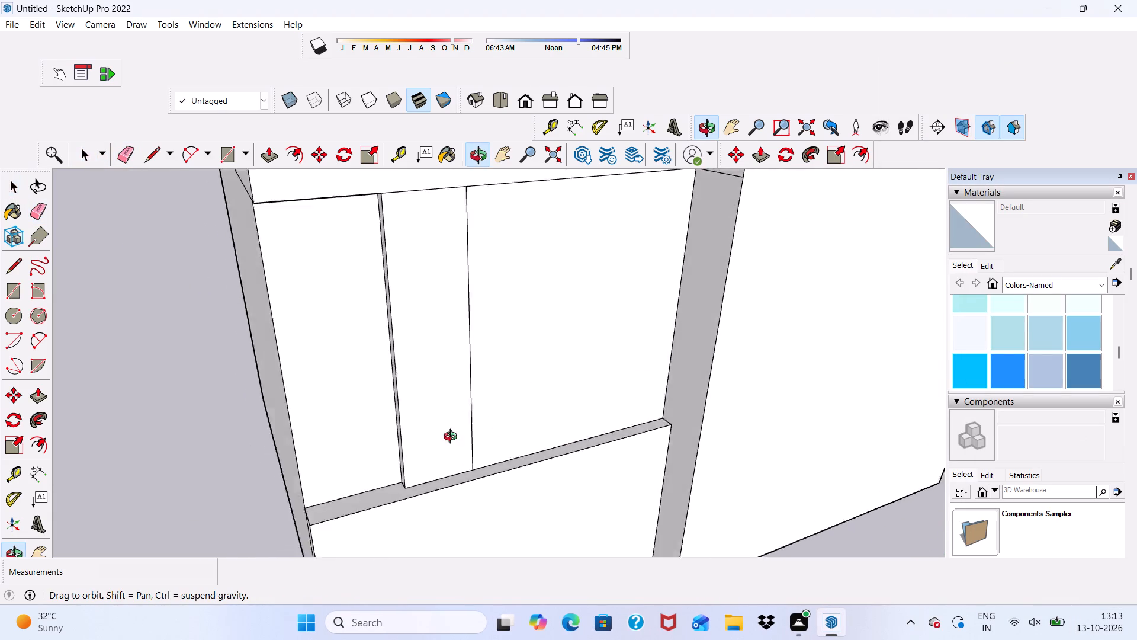
pyautogui.moveTo(453, 438); pyautogui.dragTo(332, 454, button='middle')
pyautogui.scroll(3, 332, 451)
pyautogui.click(326, 461)
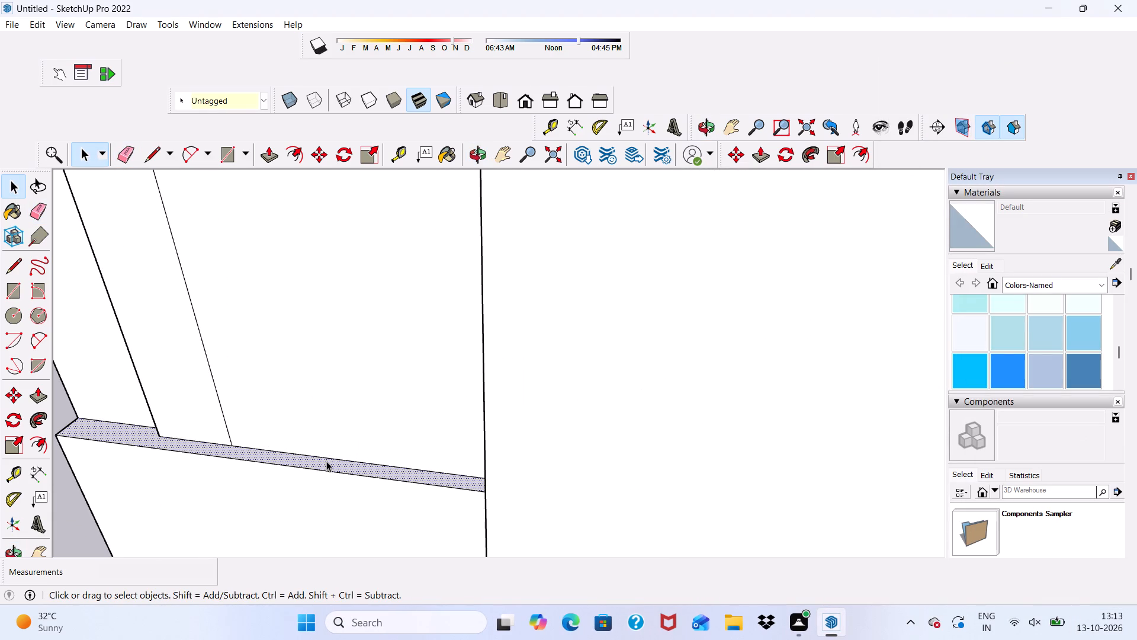
pyautogui.click(273, 156)
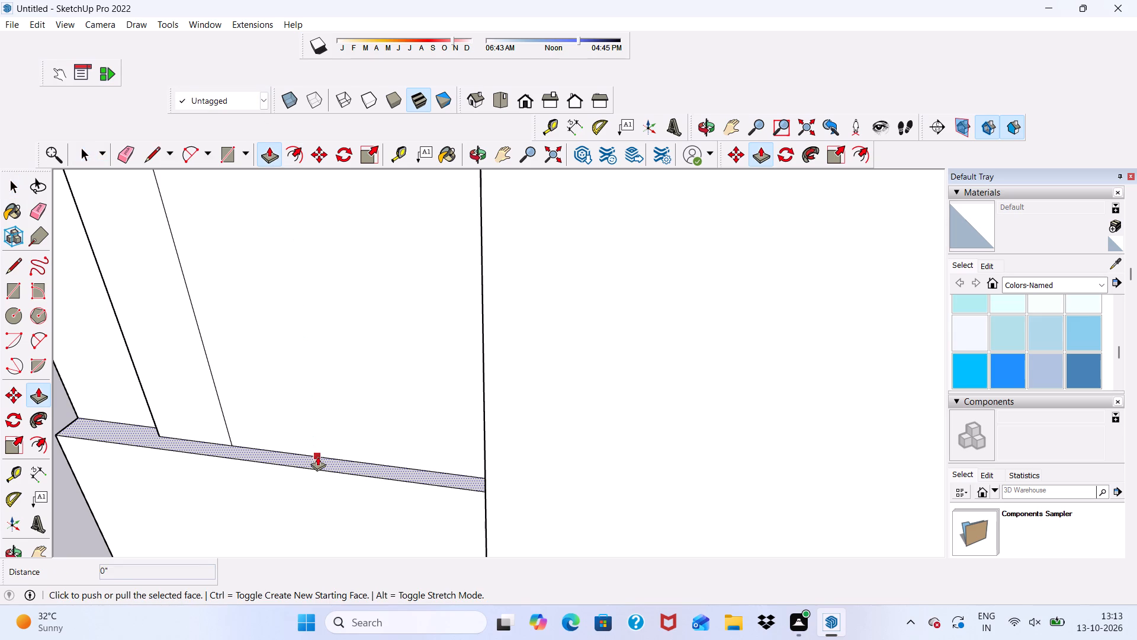
pyautogui.click(317, 456)
pyautogui.scroll(-11, 320, 347)
pyautogui.moveTo(367, 300); pyautogui.dragTo(365, 256, button='middle')
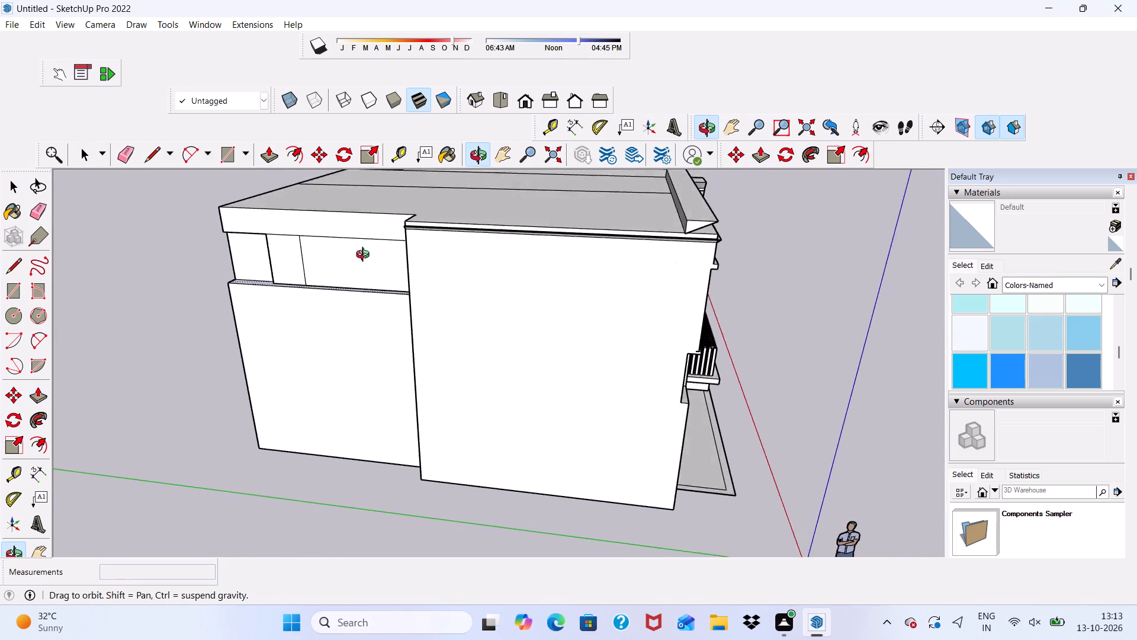
pyautogui.moveTo(365, 256); pyautogui.dragTo(600, 212, button='middle')
pyautogui.scroll(6, 528, 183)
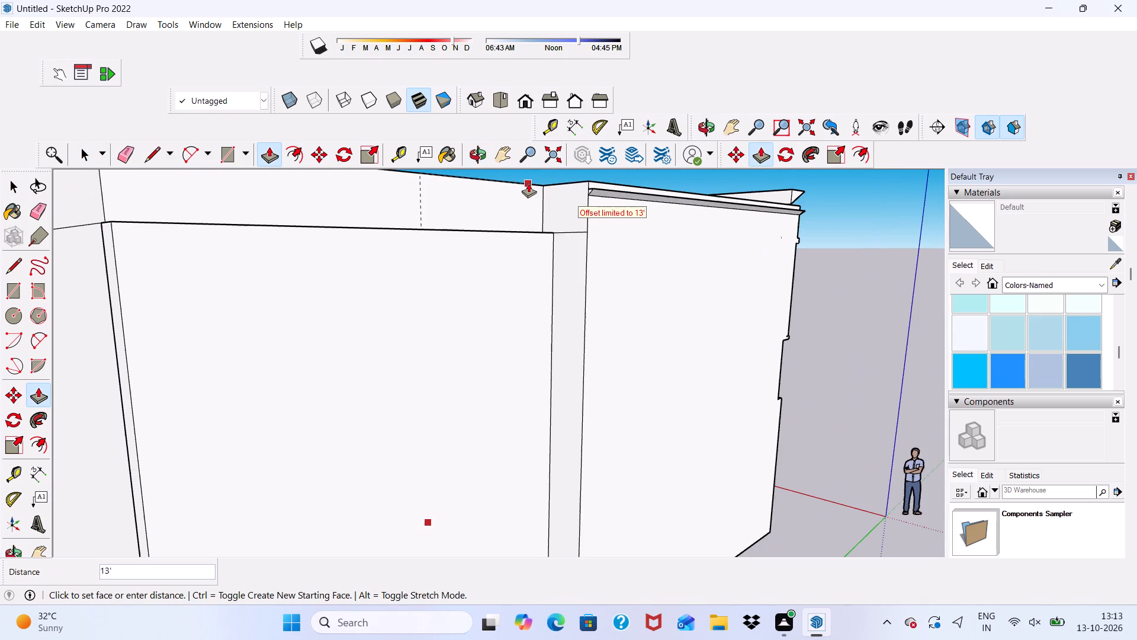
pyautogui.click(566, 225)
# Push/Pull the raised roof's side band outward to align with the face of the filled side wall below.
pyautogui.scroll(-3, 557, 238)
pyautogui.moveTo(549, 274); pyautogui.dragTo(510, 367, button='middle')
pyautogui.scroll(-1, 550, 367)
pyautogui.scroll(10, 325, 465)
pyautogui.click(317, 436)
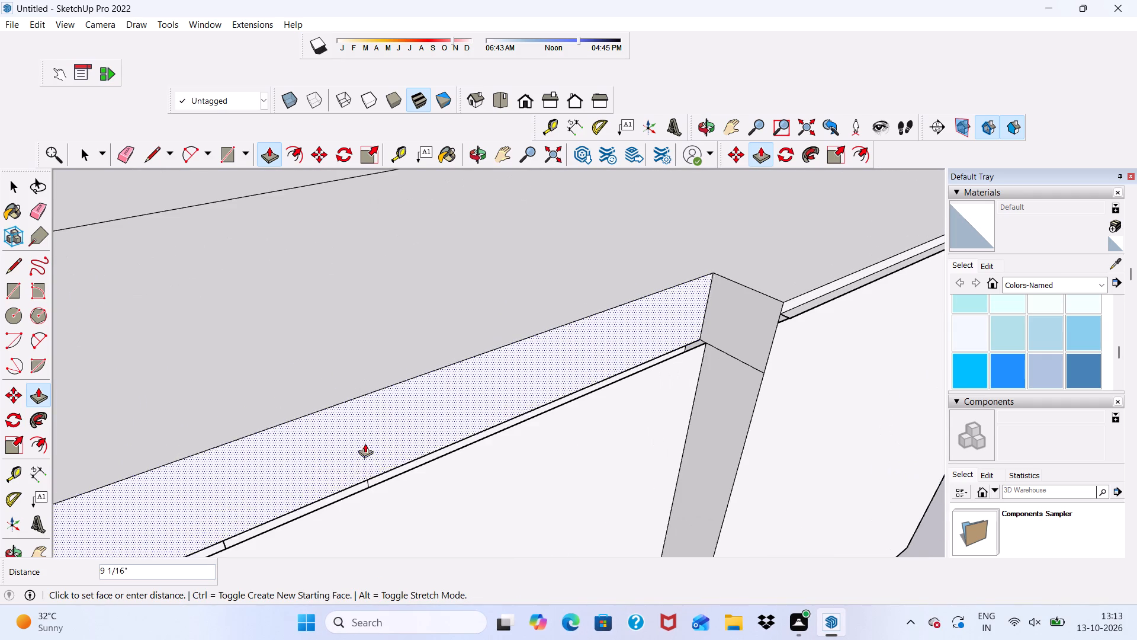
pyautogui.scroll(-4, 372, 399)
pyautogui.moveTo(396, 420); pyautogui.dragTo(383, 221, button='middle')
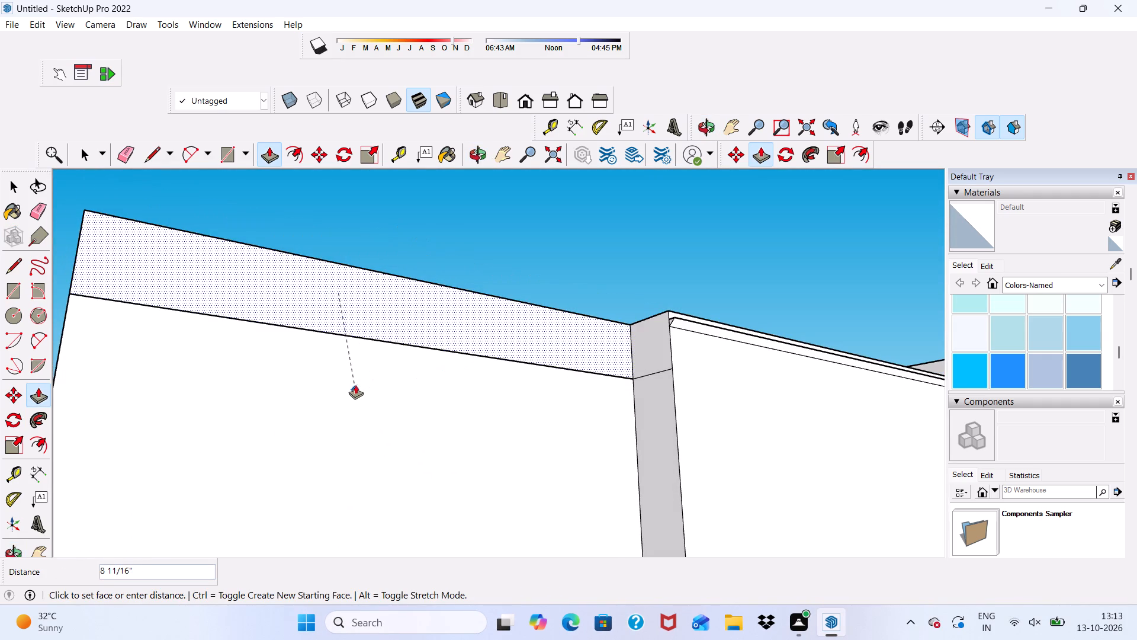
pyautogui.click(355, 384)
pyautogui.moveTo(399, 363); pyautogui.dragTo(356, 453, button='middle')
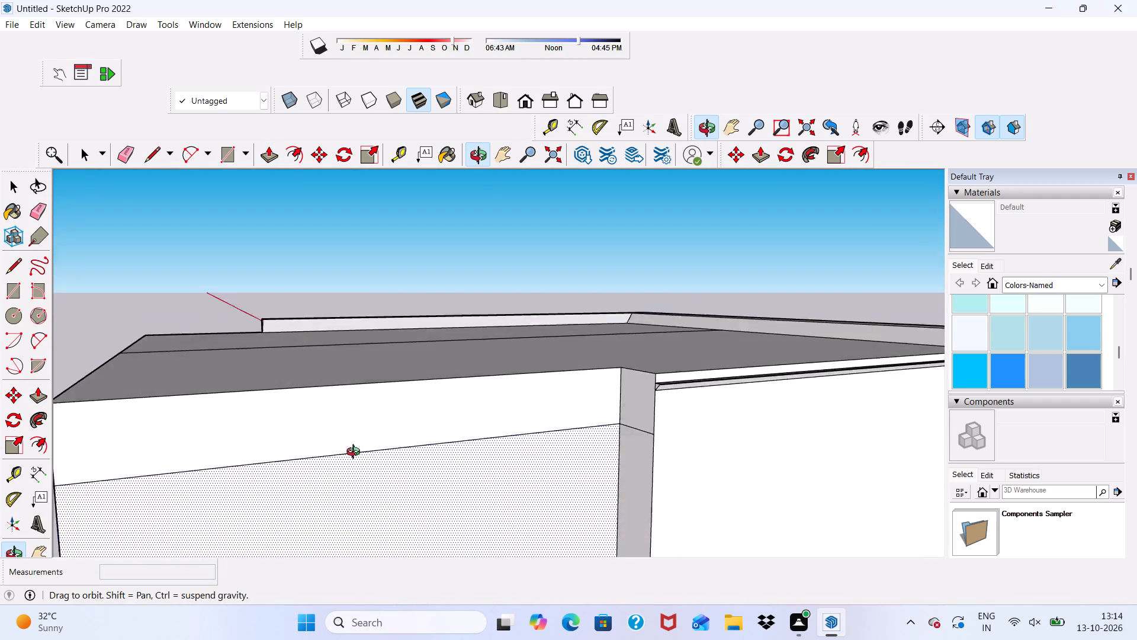
# Push/Pull the end face of the roof-edge cap 7' 7 7/16" so it reaches the face of the filled wall.
pyautogui.moveTo(356, 453); pyautogui.dragTo(635, 437, button='middle')
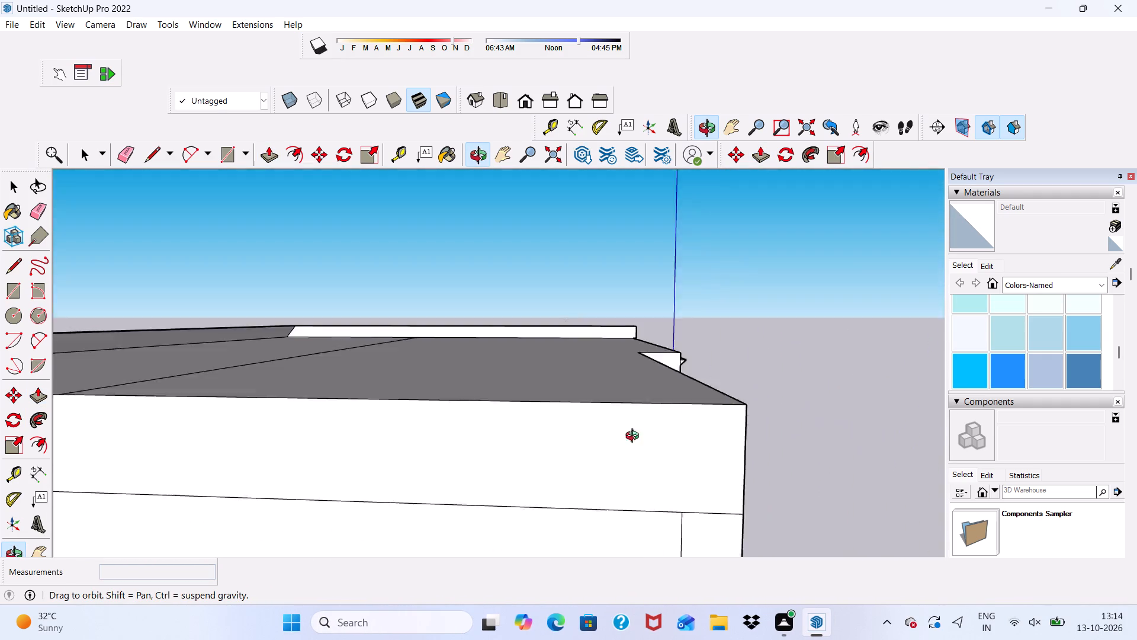
pyautogui.moveTo(635, 437); pyautogui.dragTo(713, 422, button='middle')
pyautogui.scroll(-12, 698, 385)
pyautogui.moveTo(419, 415); pyautogui.dragTo(529, 436, button='middle')
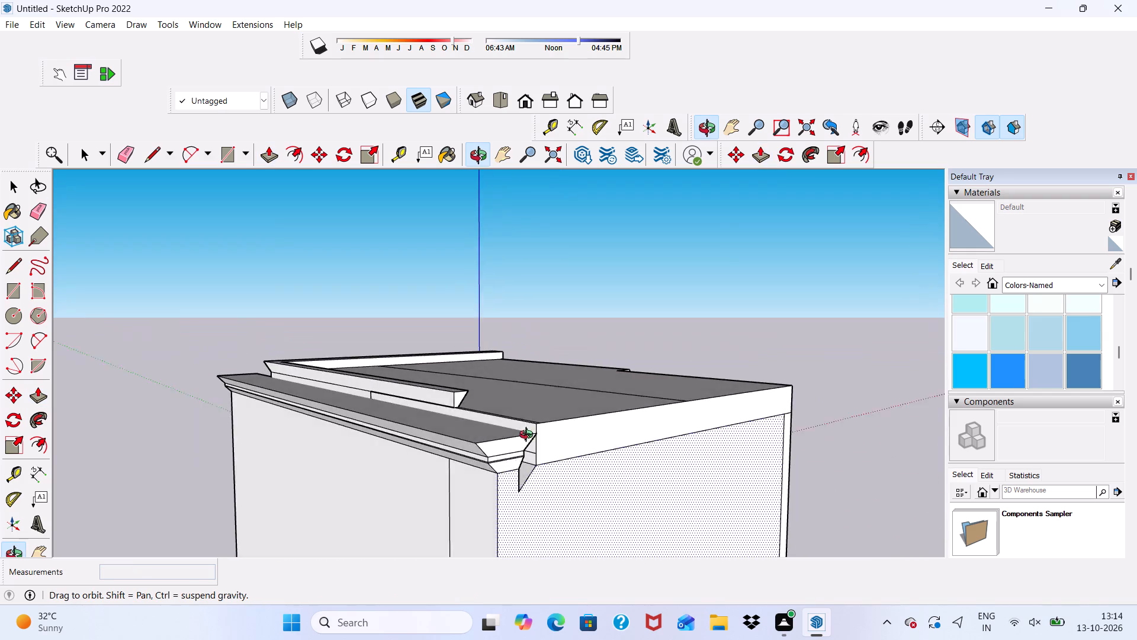
pyautogui.moveTo(529, 436); pyautogui.dragTo(497, 448, button='middle')
pyautogui.scroll(9, 429, 427)
pyautogui.scroll(-1, 407, 395)
pyautogui.scroll(4, 406, 395)
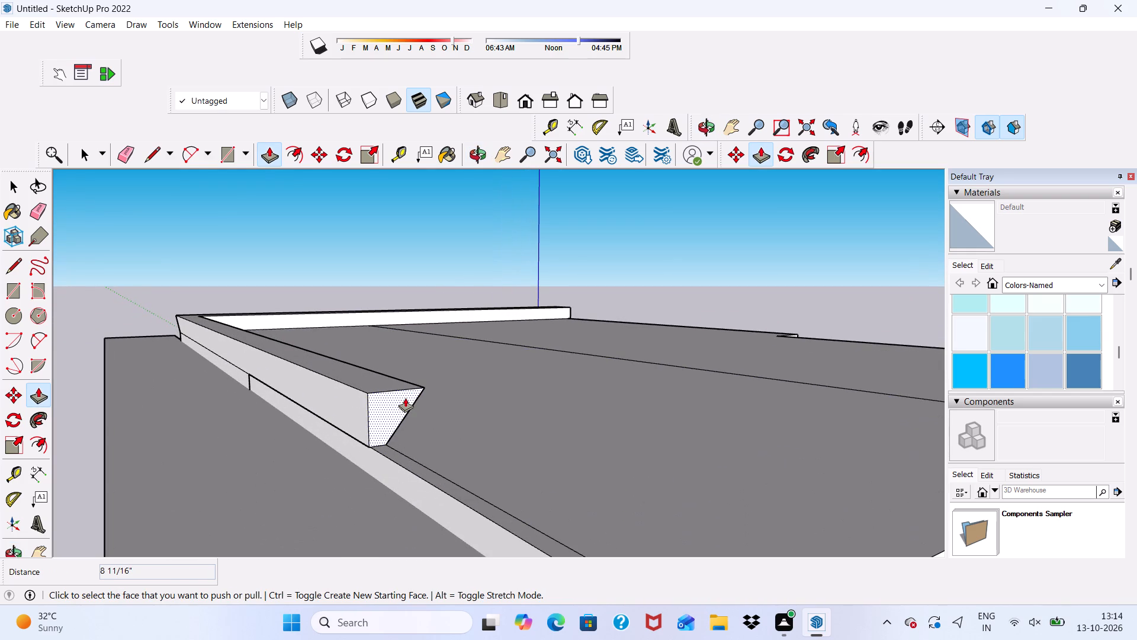
pyautogui.click(392, 407)
pyautogui.scroll(-4, 480, 439)
pyautogui.scroll(-4, 464, 364)
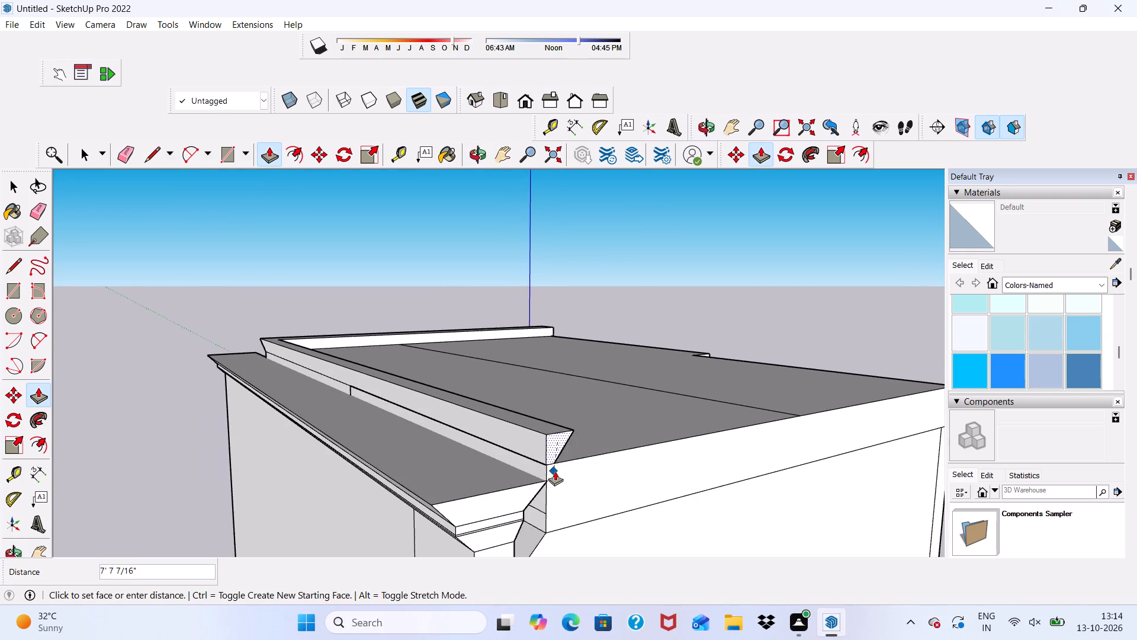
pyautogui.scroll(7, 555, 471)
pyautogui.scroll(-1, 551, 463)
pyautogui.click(545, 459)
# Draw a slanted line about 1' 3 3/8" long across the inner face of the arched front's roof cap, outlining the cap profile at its open end.
pyautogui.scroll(-6, 545, 459)
pyautogui.moveTo(554, 489); pyautogui.dragTo(202, 488, button='middle')
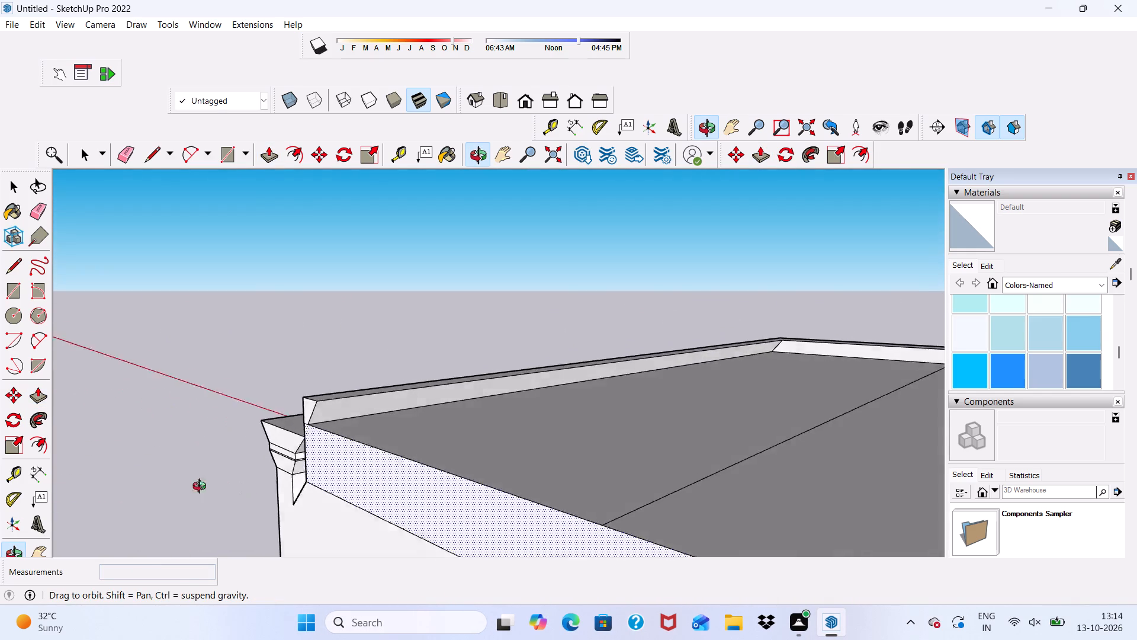
pyautogui.moveTo(202, 488); pyautogui.dragTo(27, 451, button='middle')
pyautogui.scroll(-7, 134, 450)
pyautogui.moveTo(477, 441); pyautogui.dragTo(394, 492, button='middle')
pyautogui.scroll(-15, 376, 450)
pyautogui.scroll(7, 474, 500)
pyautogui.moveTo(648, 506); pyautogui.dragTo(650, 507, button='middle')
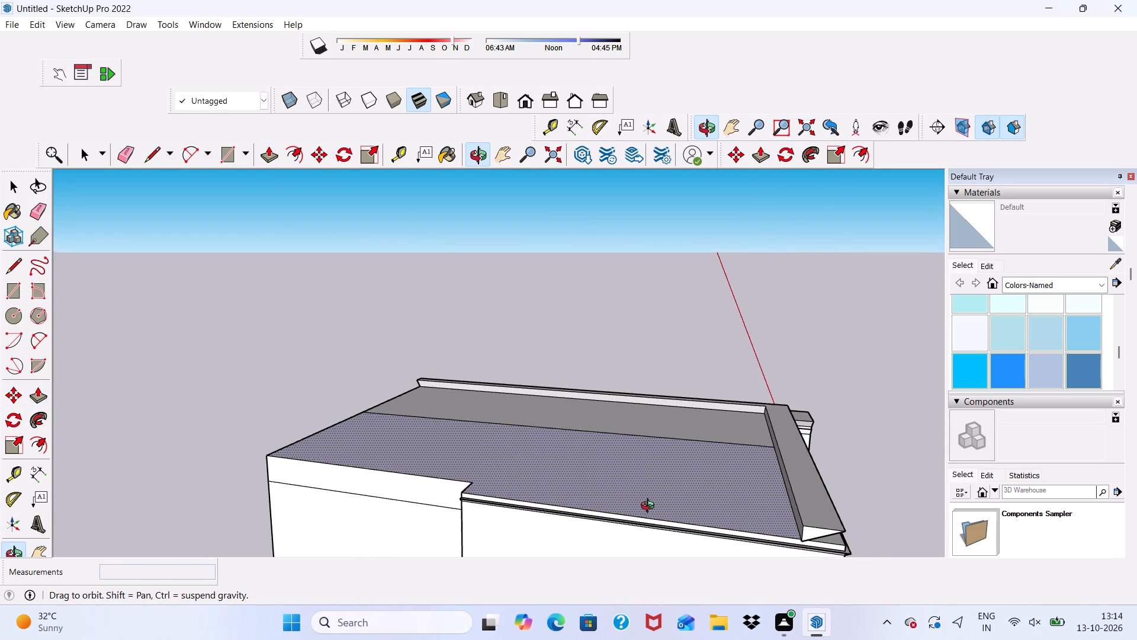
pyautogui.moveTo(650, 507); pyautogui.dragTo(885, 485, button='middle')
pyautogui.scroll(6, 809, 405)
pyautogui.scroll(-1, 809, 405)
pyautogui.scroll(5, 809, 405)
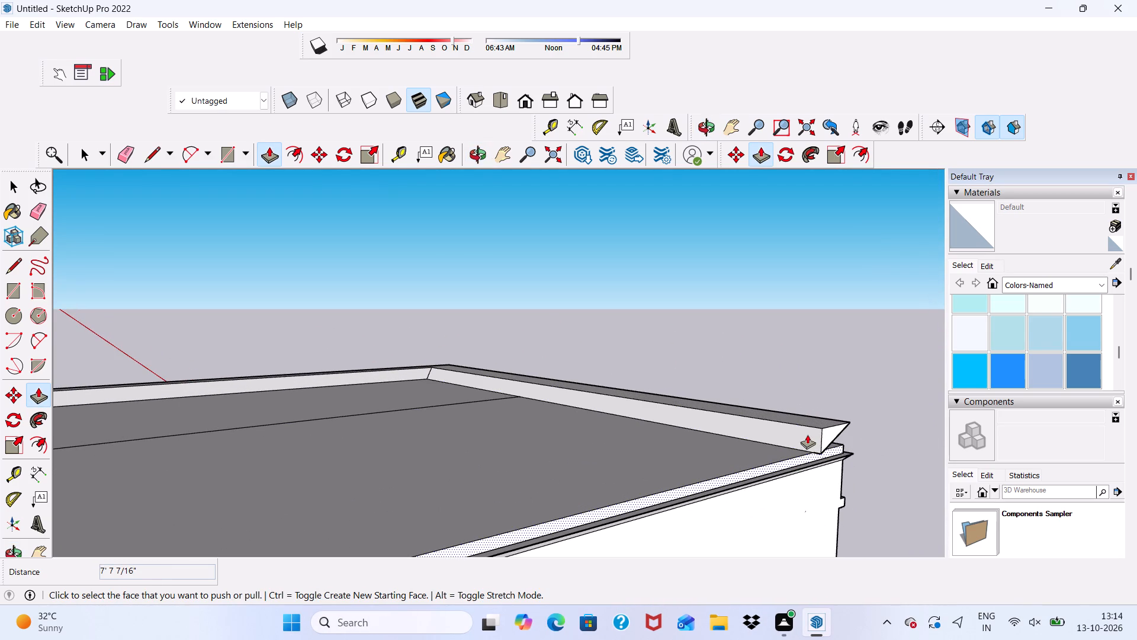
pyautogui.press('space')
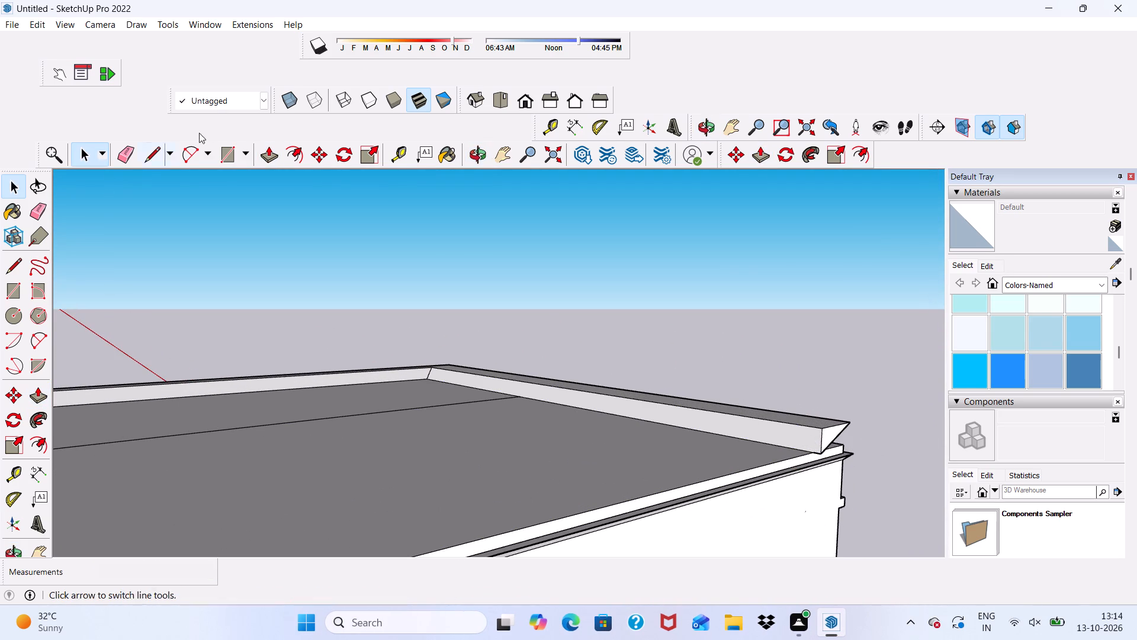
pyautogui.click(150, 156)
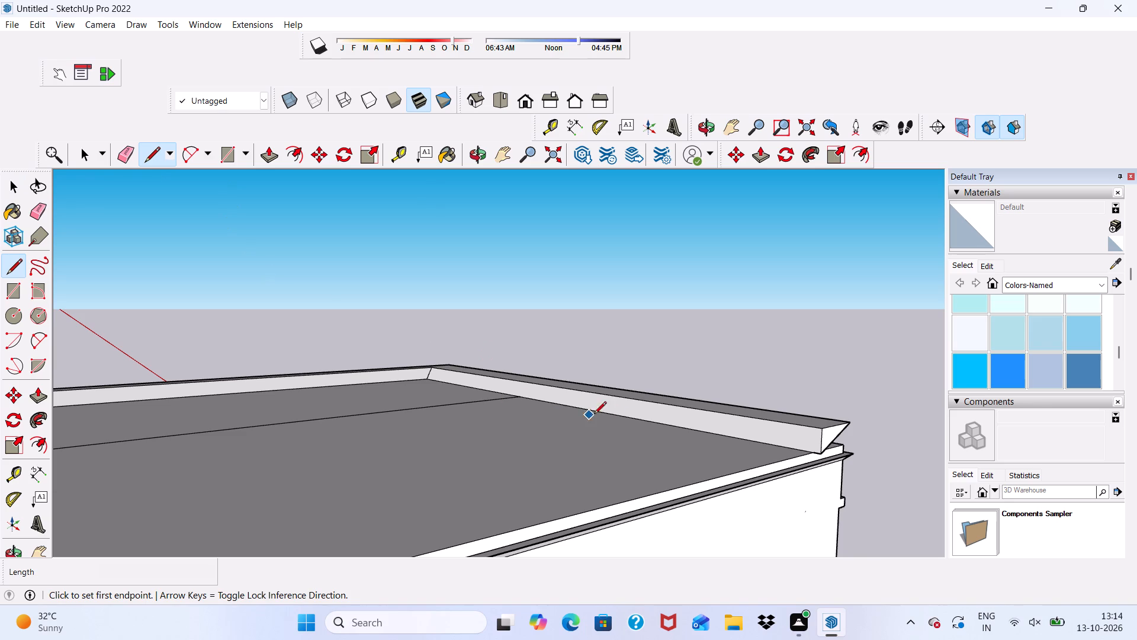
pyautogui.scroll(5, 682, 447)
pyautogui.scroll(7, 922, 453)
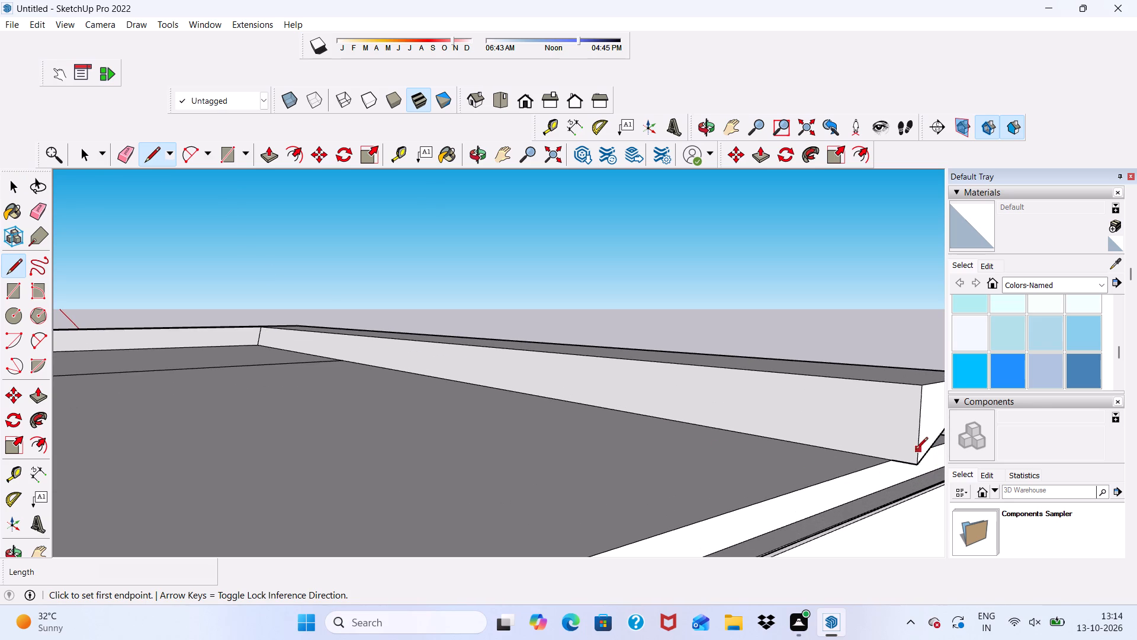
pyautogui.click(891, 462)
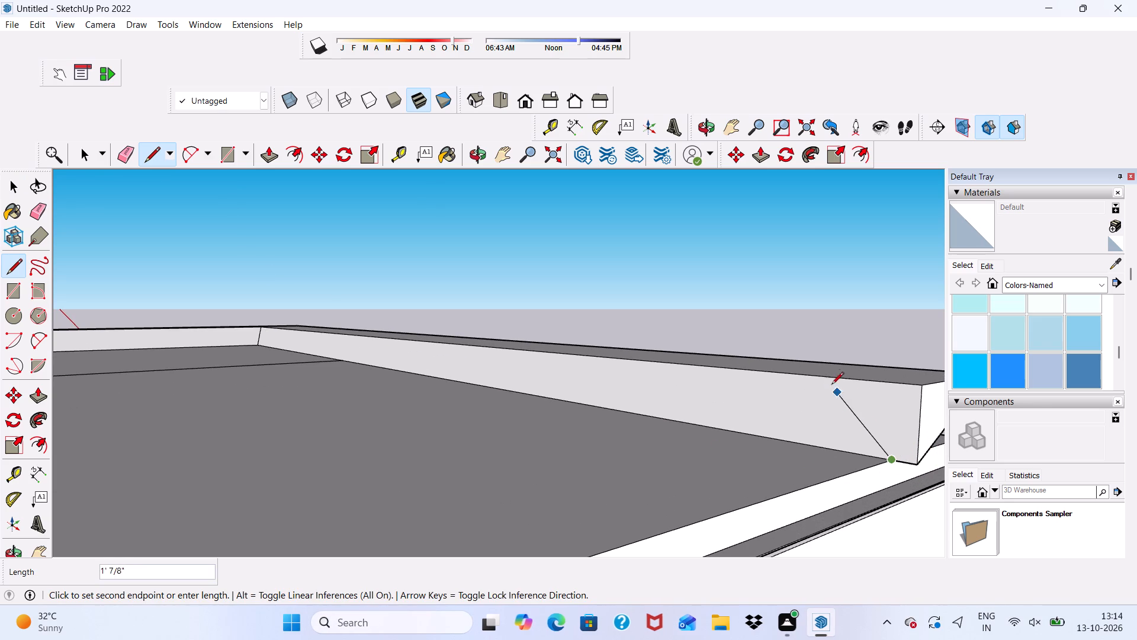
pyautogui.click(831, 378)
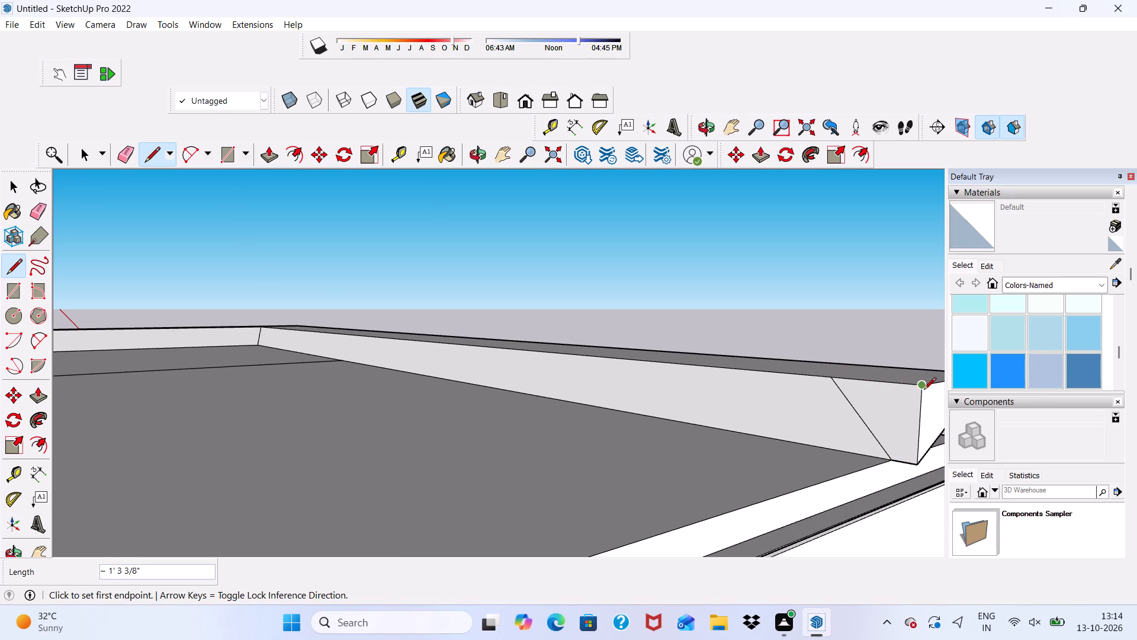
pyautogui.click(924, 391)
pyautogui.press('space')
# Push/Pull the outlined cap profile about 22' 1 3/4" along the adjoining roof edge to the stepped wall corner.
pyautogui.click(891, 411)
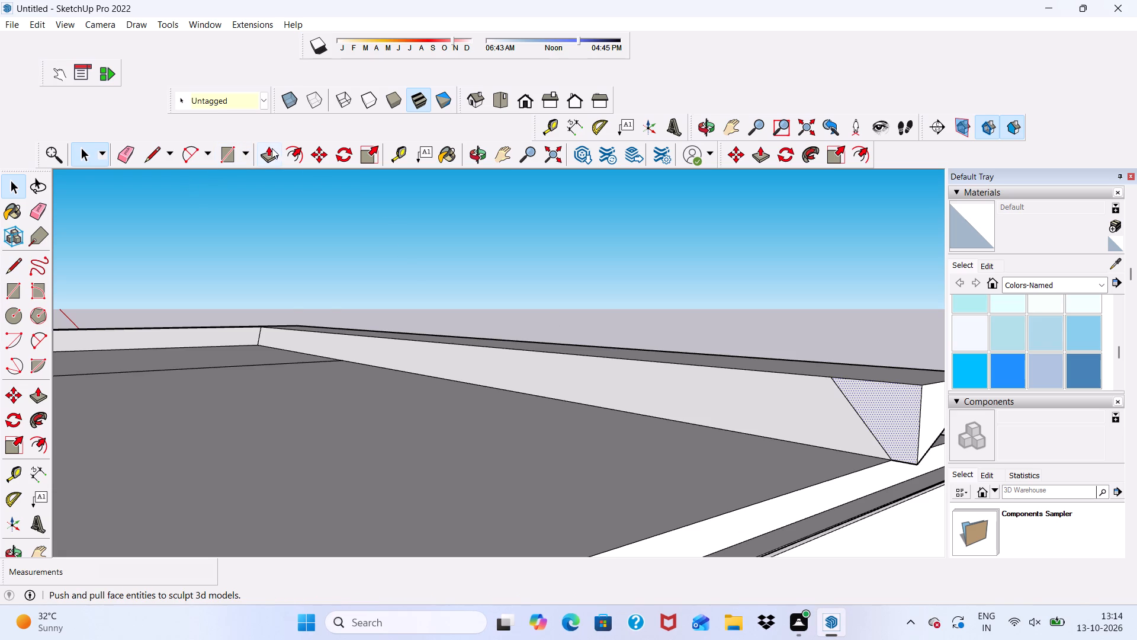
pyautogui.click(270, 149)
pyautogui.click(879, 401)
pyautogui.scroll(-5, 670, 421)
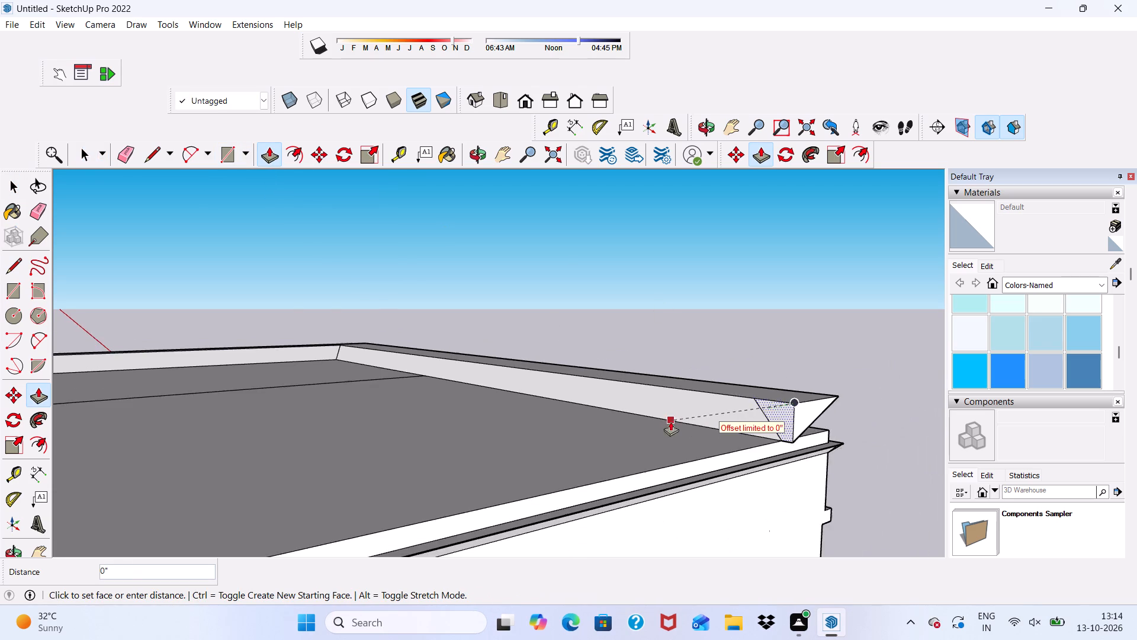
pyautogui.scroll(-6, 670, 421)
pyautogui.scroll(-6, 338, 386)
pyautogui.moveTo(337, 401); pyautogui.dragTo(573, 423, button='middle')
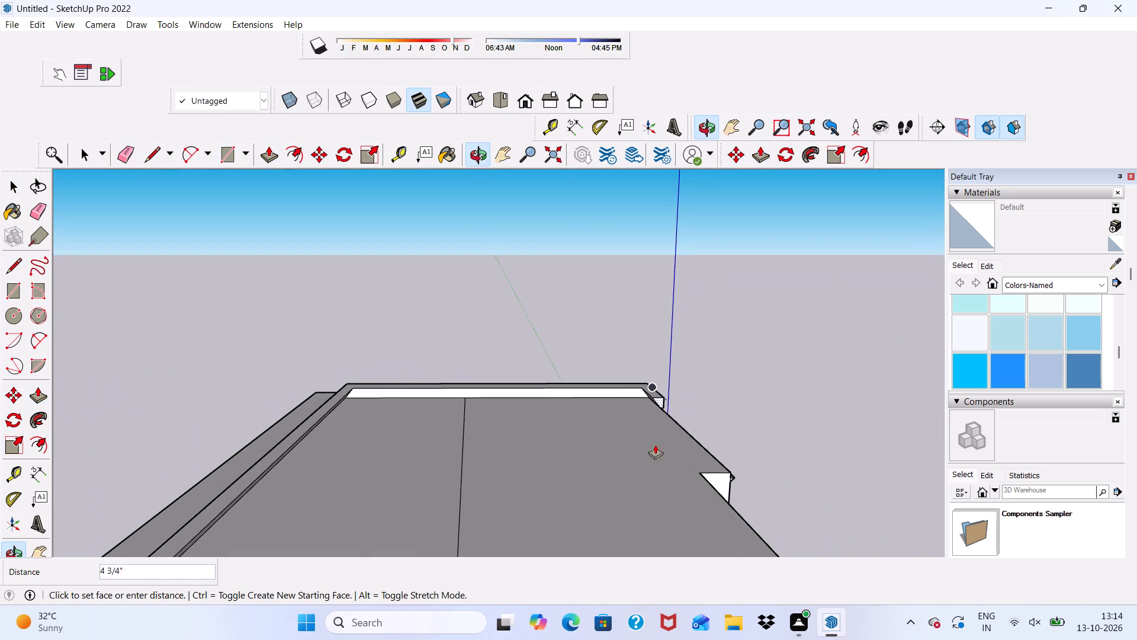
pyautogui.scroll(17, 741, 472)
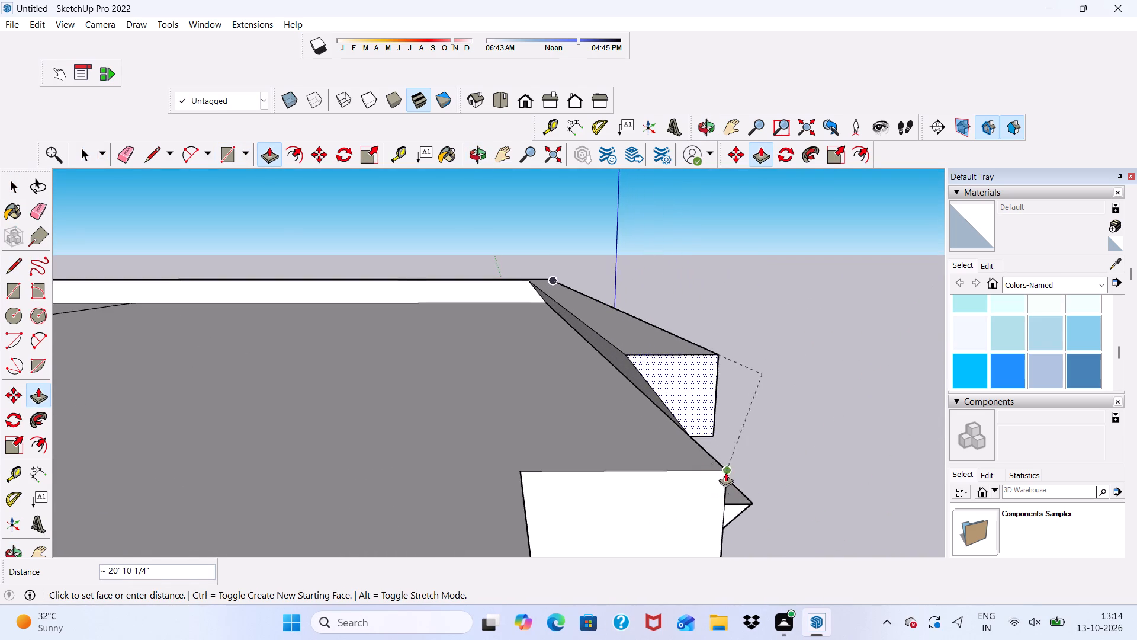
pyautogui.scroll(-3, 734, 490)
pyautogui.moveTo(740, 497); pyautogui.dragTo(529, 441, button='middle')
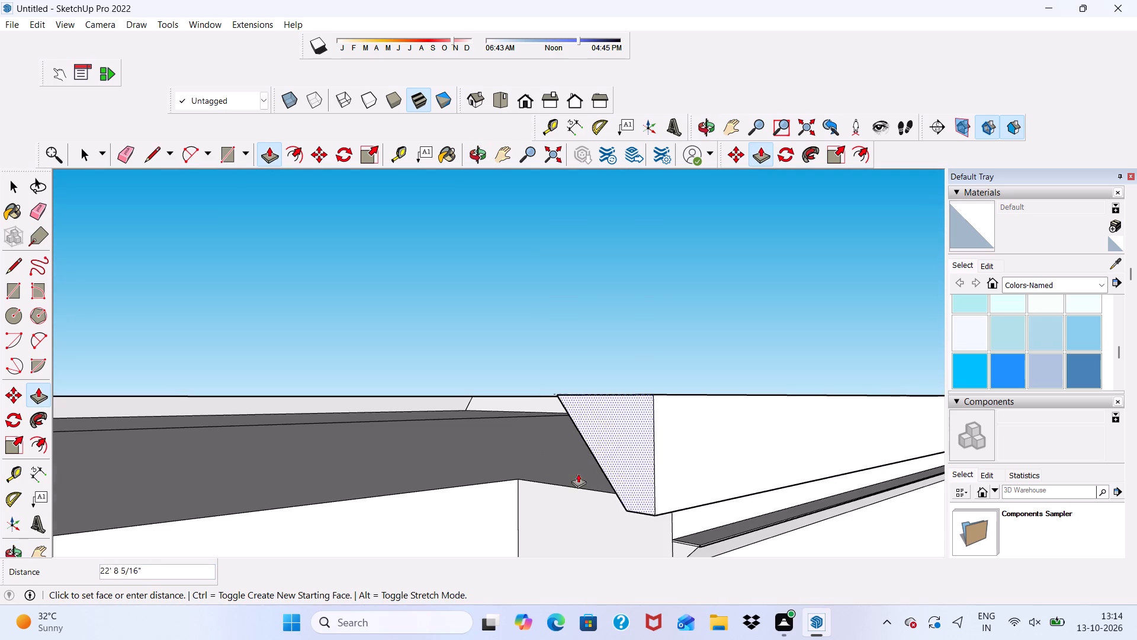
pyautogui.scroll(3, 659, 504)
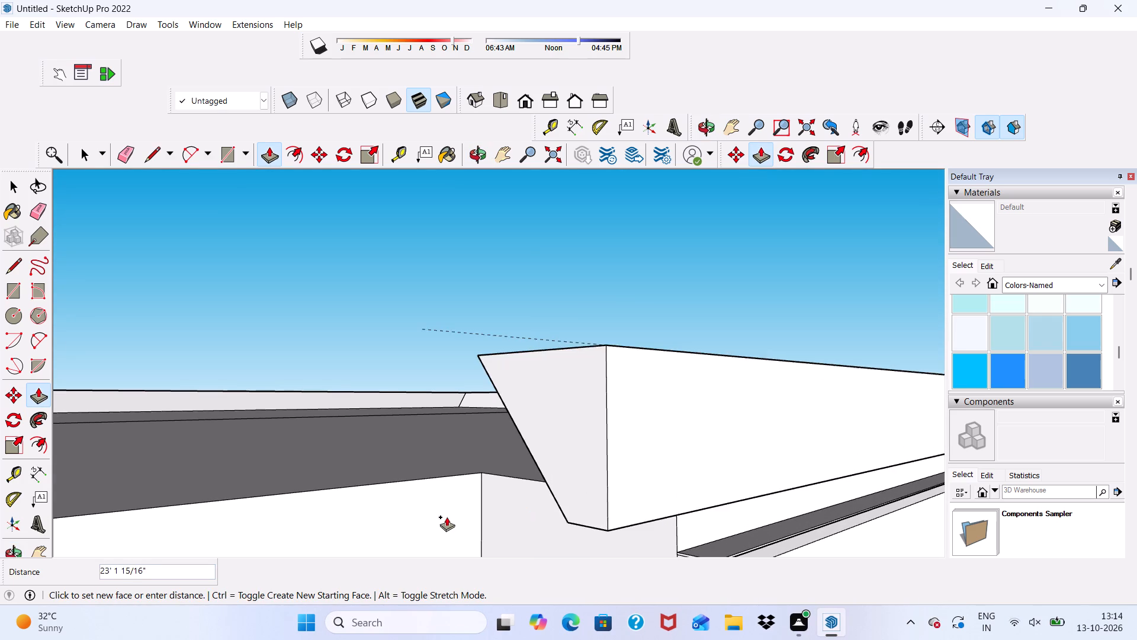
pyautogui.scroll(3, 512, 507)
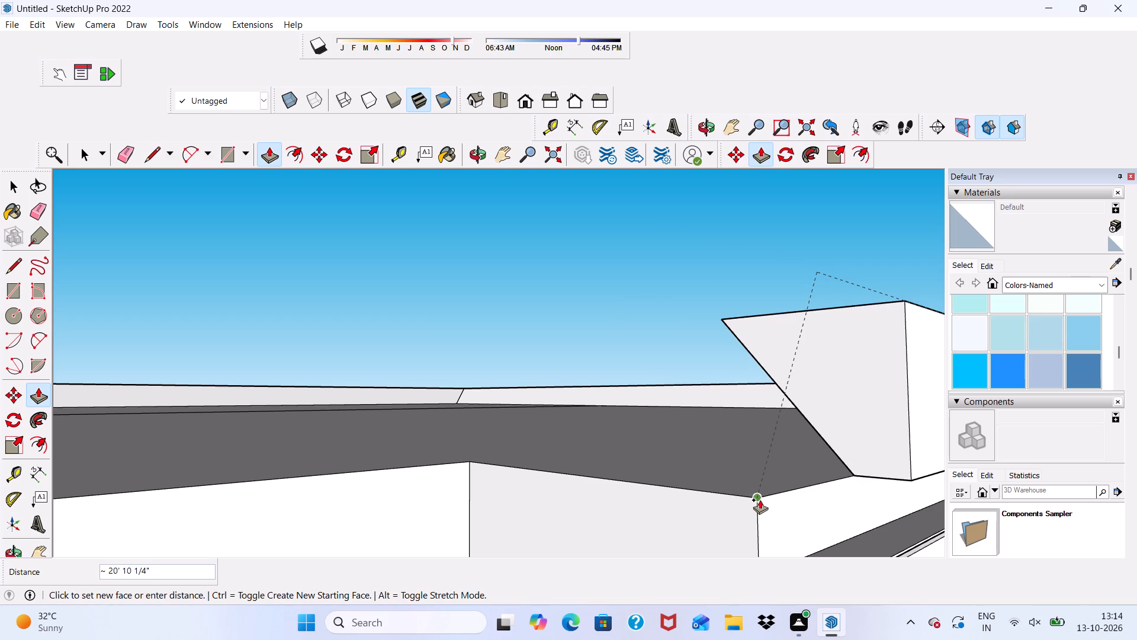
pyautogui.scroll(-2, 760, 500)
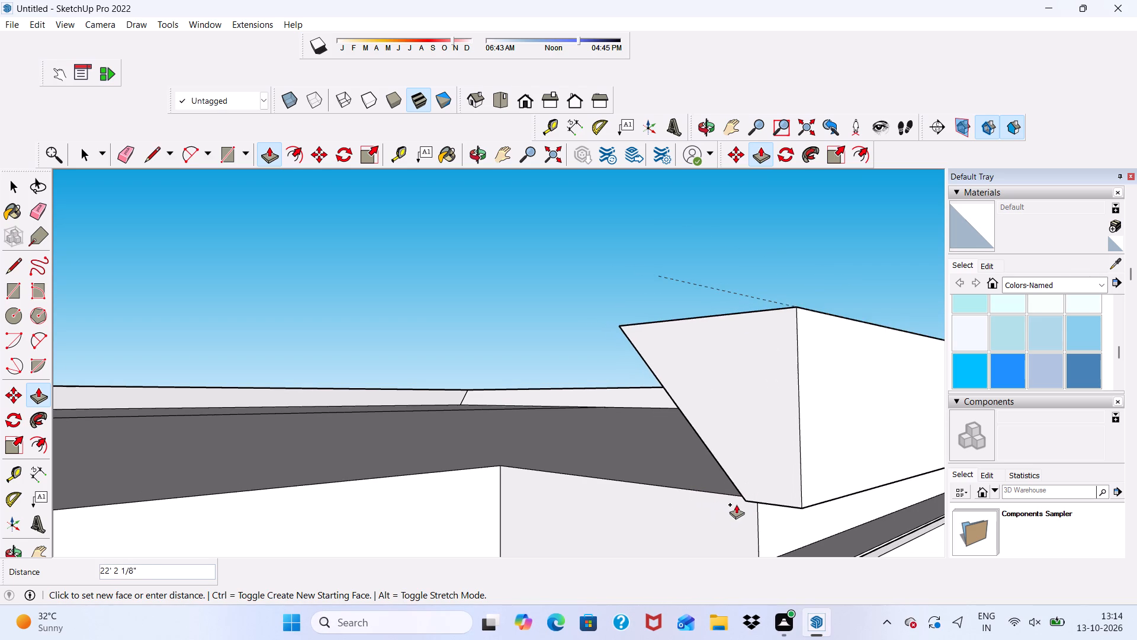
pyautogui.click(738, 503)
# Examine the roof caps from the side, the arched front and above, checking their corners and ends.
pyautogui.scroll(-6, 600, 425)
pyautogui.moveTo(728, 492); pyautogui.dragTo(547, 436, button='middle')
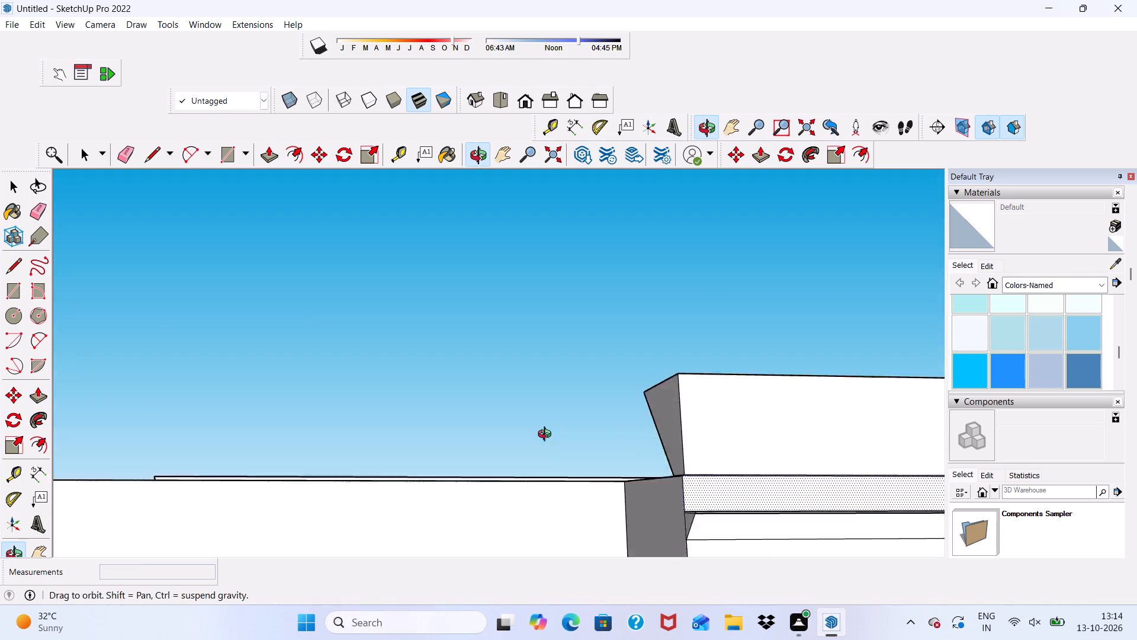
pyautogui.moveTo(547, 436); pyautogui.dragTo(653, 436, button='middle')
pyautogui.scroll(-11, 571, 388)
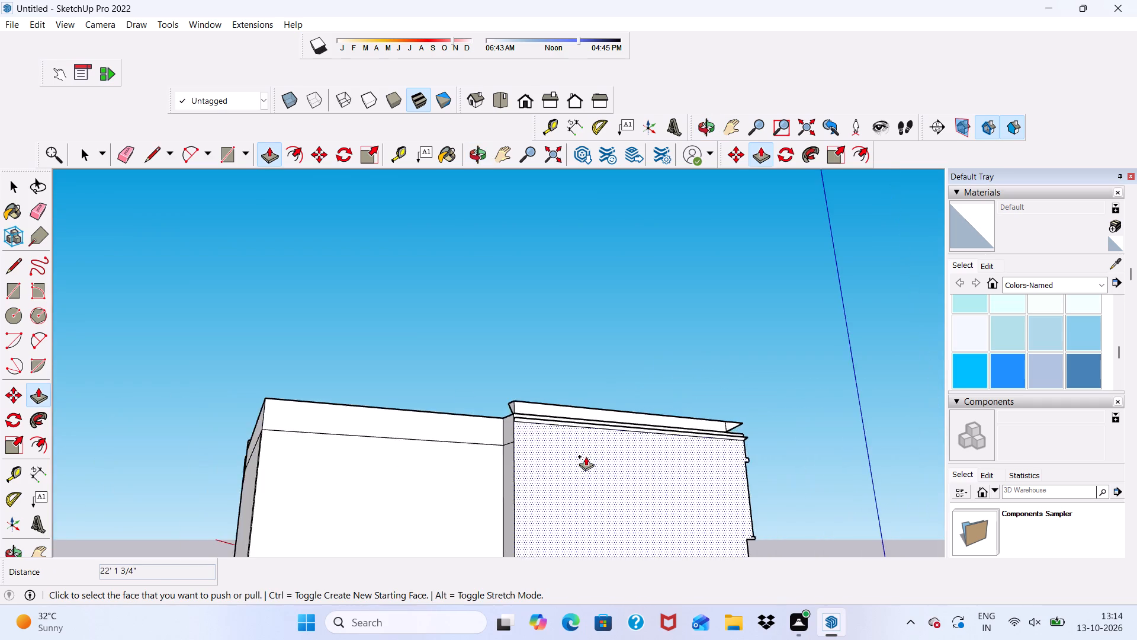
pyautogui.moveTo(600, 457); pyautogui.dragTo(105, 425, button='middle')
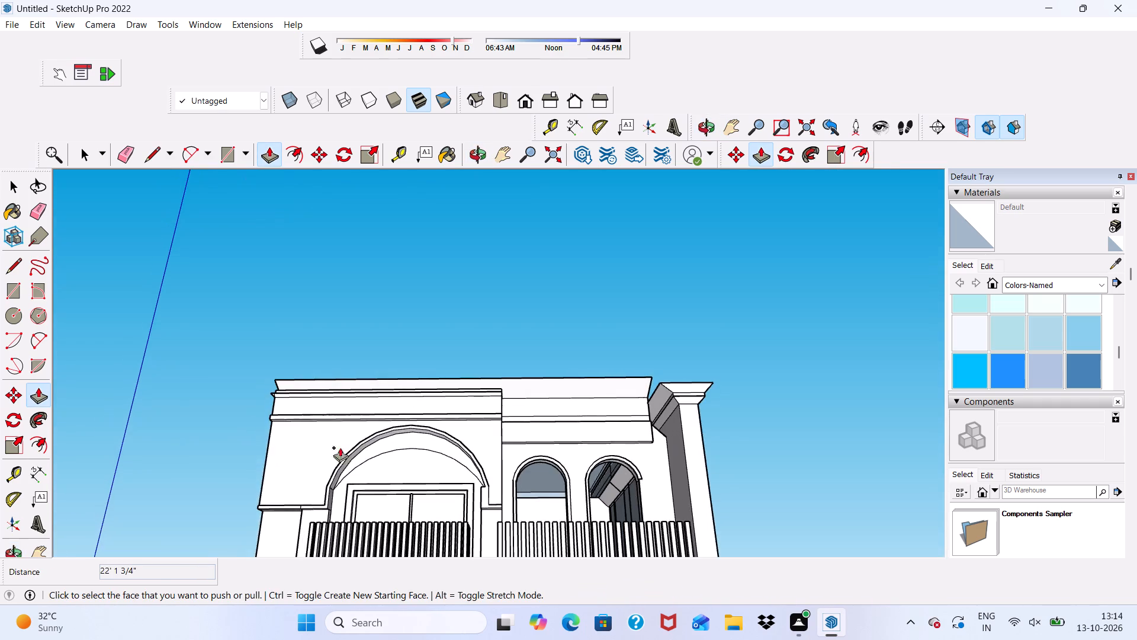
pyautogui.scroll(-5, 557, 428)
pyautogui.moveTo(609, 395); pyautogui.dragTo(593, 477, button='middle')
pyautogui.scroll(10, 575, 434)
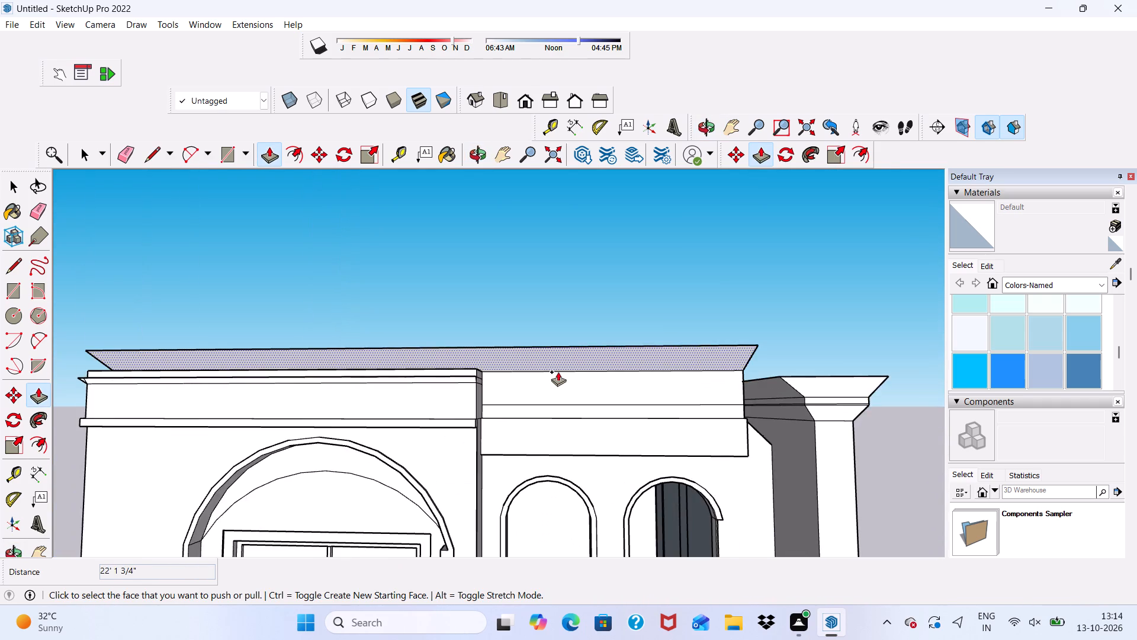
pyautogui.scroll(5, 558, 372)
pyautogui.moveTo(558, 372); pyautogui.dragTo(363, 406, button='middle')
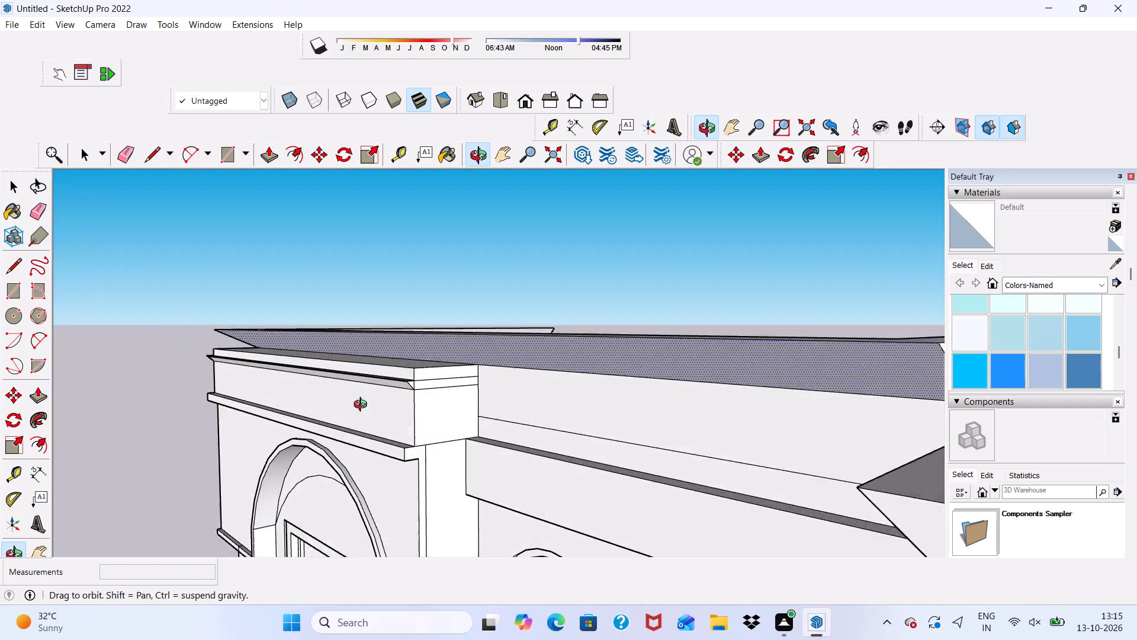
pyautogui.moveTo(363, 406); pyautogui.dragTo(638, 380, button='middle')
pyautogui.scroll(-5, 641, 383)
pyautogui.moveTo(779, 473); pyautogui.dragTo(776, 444, button='middle')
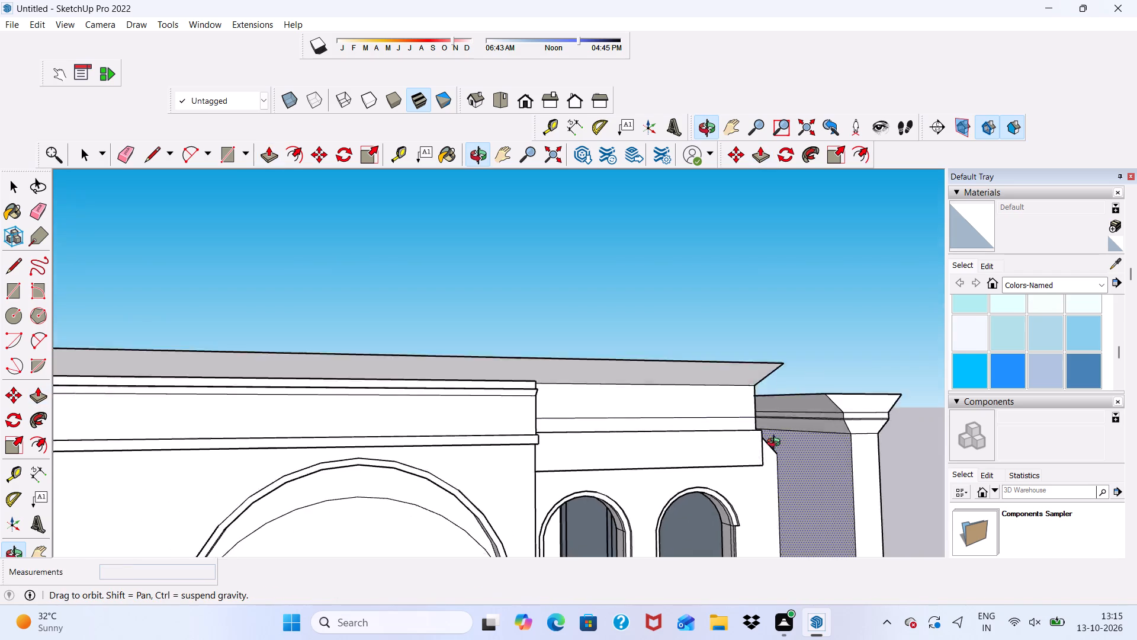
pyautogui.moveTo(776, 444); pyautogui.dragTo(744, 392, button='middle')
pyautogui.scroll(-8, 596, 350)
pyautogui.scroll(5, 437, 377)
pyautogui.scroll(4, 356, 293)
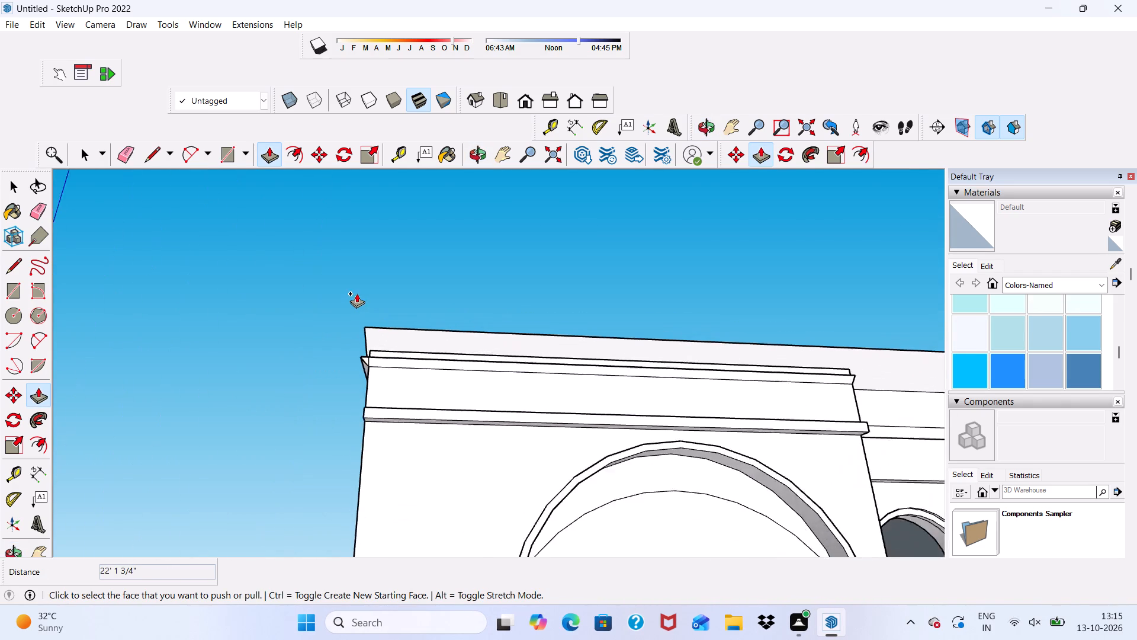
pyautogui.scroll(6, 395, 358)
pyautogui.scroll(6, 345, 378)
pyautogui.scroll(-1, 345, 378)
pyautogui.moveTo(345, 378); pyautogui.dragTo(666, 407, button='middle')
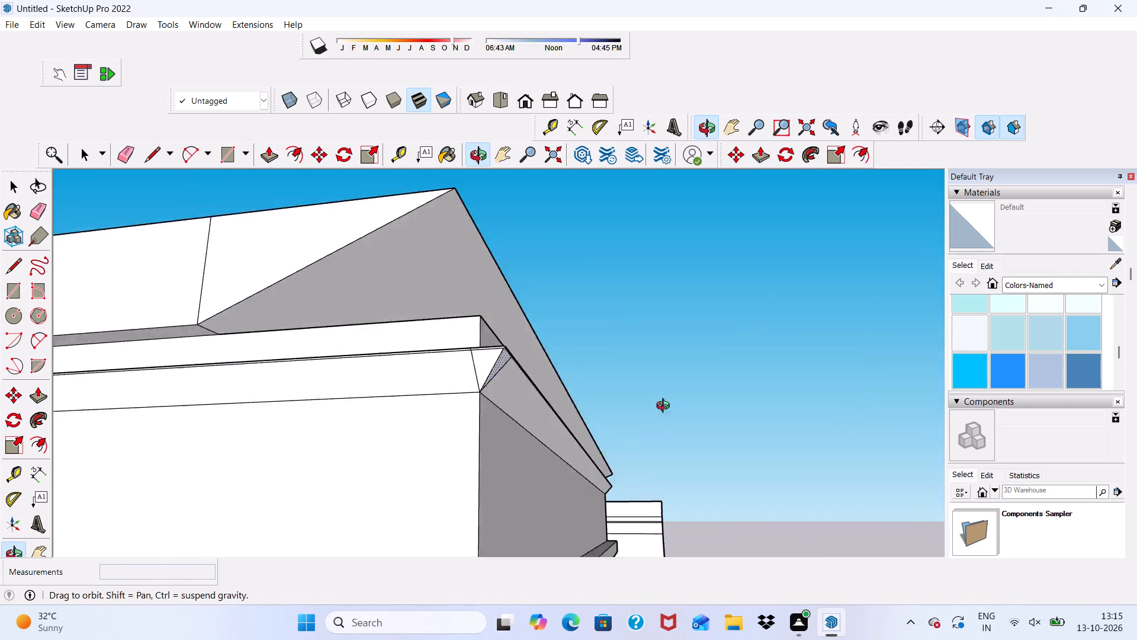
pyautogui.moveTo(666, 407); pyautogui.dragTo(531, 524, button='middle')
pyautogui.scroll(-5, 423, 404)
pyautogui.moveTo(487, 469); pyautogui.dragTo(327, 485, button='middle')
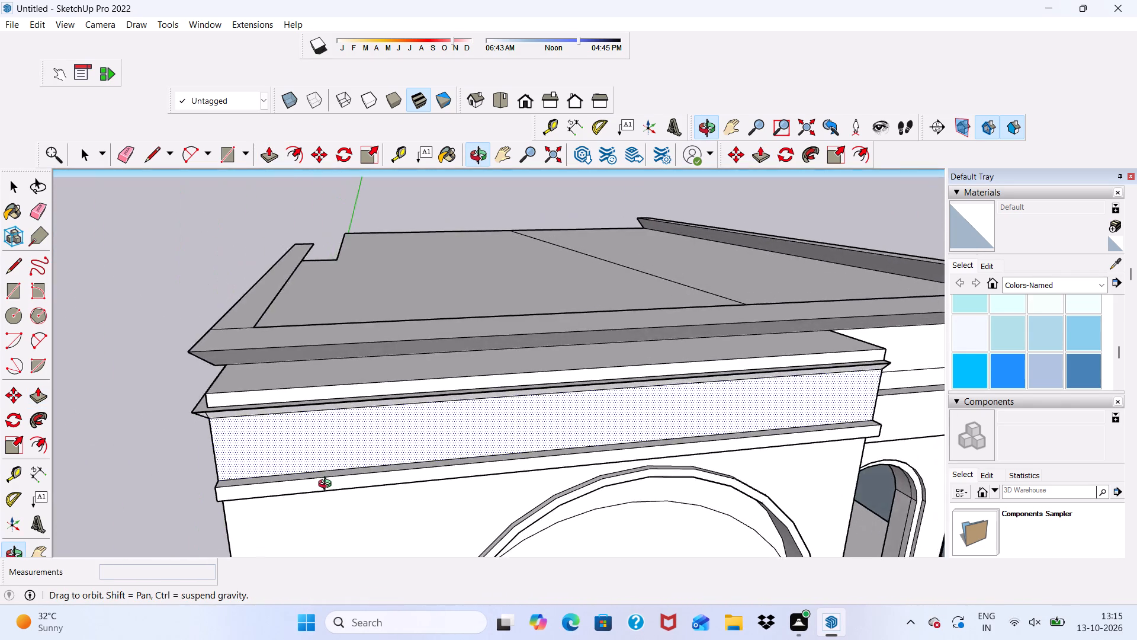
pyautogui.moveTo(327, 485); pyautogui.dragTo(325, 469, button='middle')
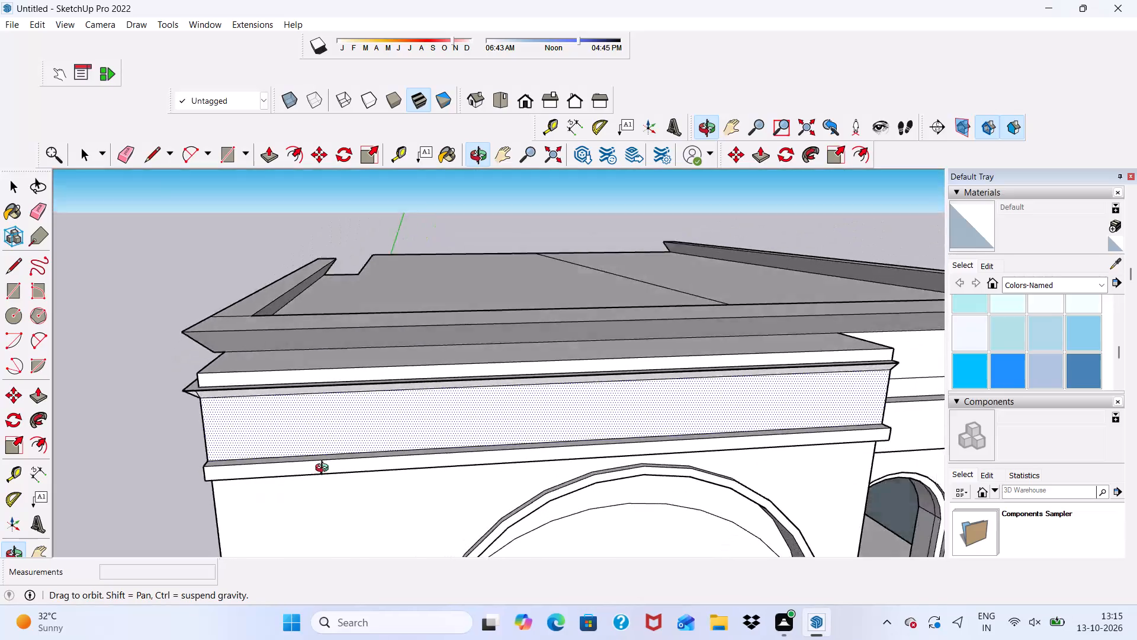
pyautogui.moveTo(325, 469); pyautogui.dragTo(840, 471, button='middle')
pyautogui.scroll(-14, 577, 411)
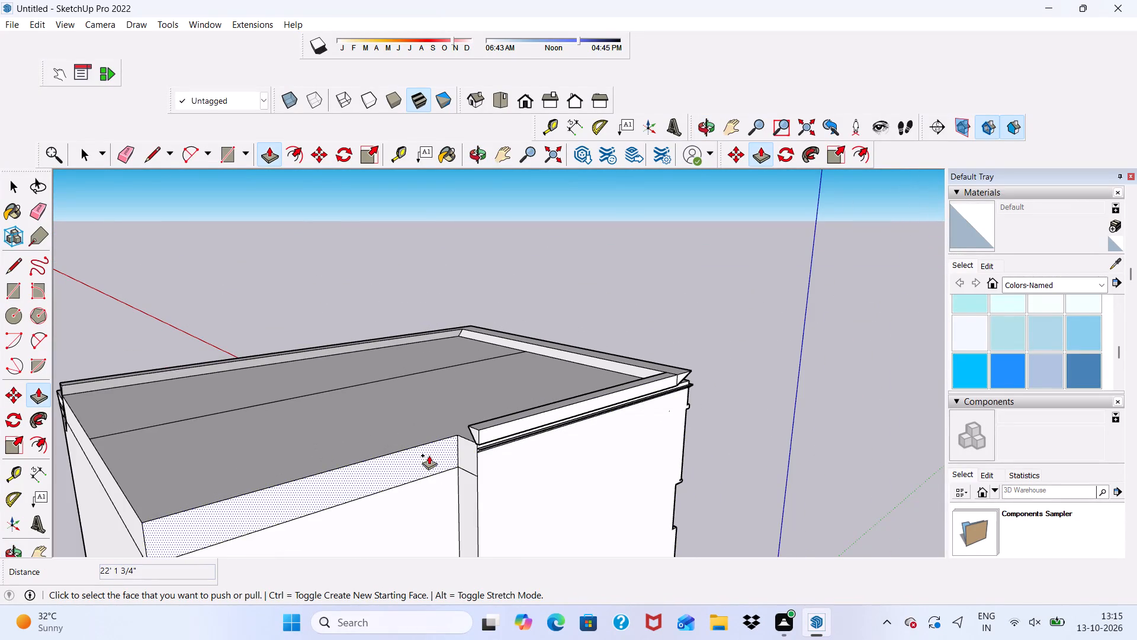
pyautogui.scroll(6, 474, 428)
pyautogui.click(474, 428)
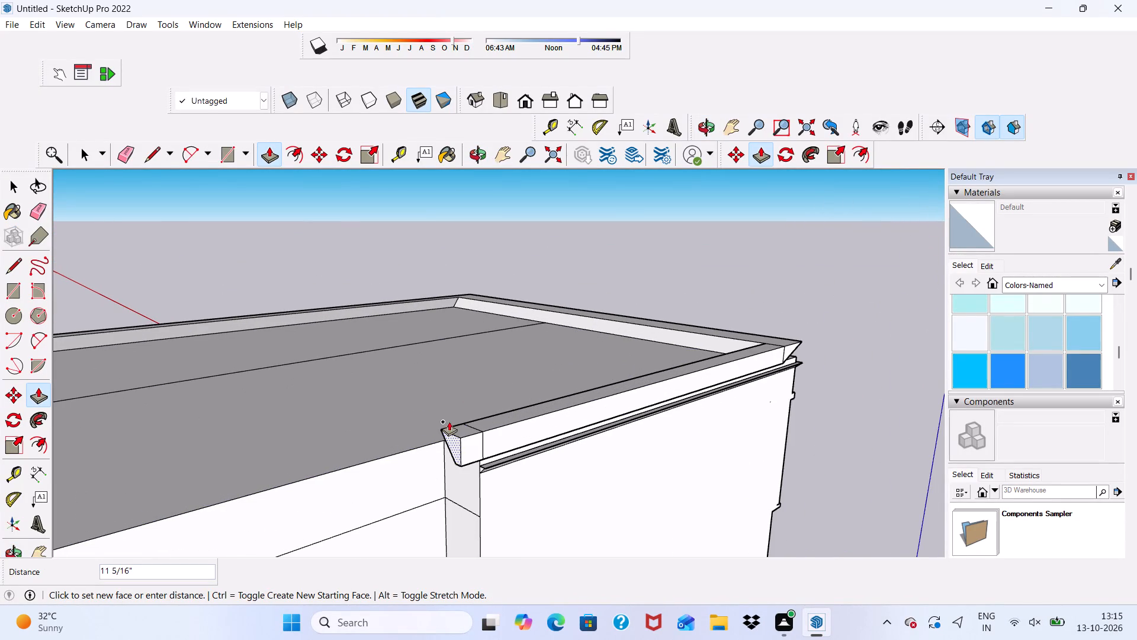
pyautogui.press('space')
# Erase the horizontal seam lines between the upper roof band and the walls, including the one on the narrow stepped face.
pyautogui.scroll(-9, 457, 450)
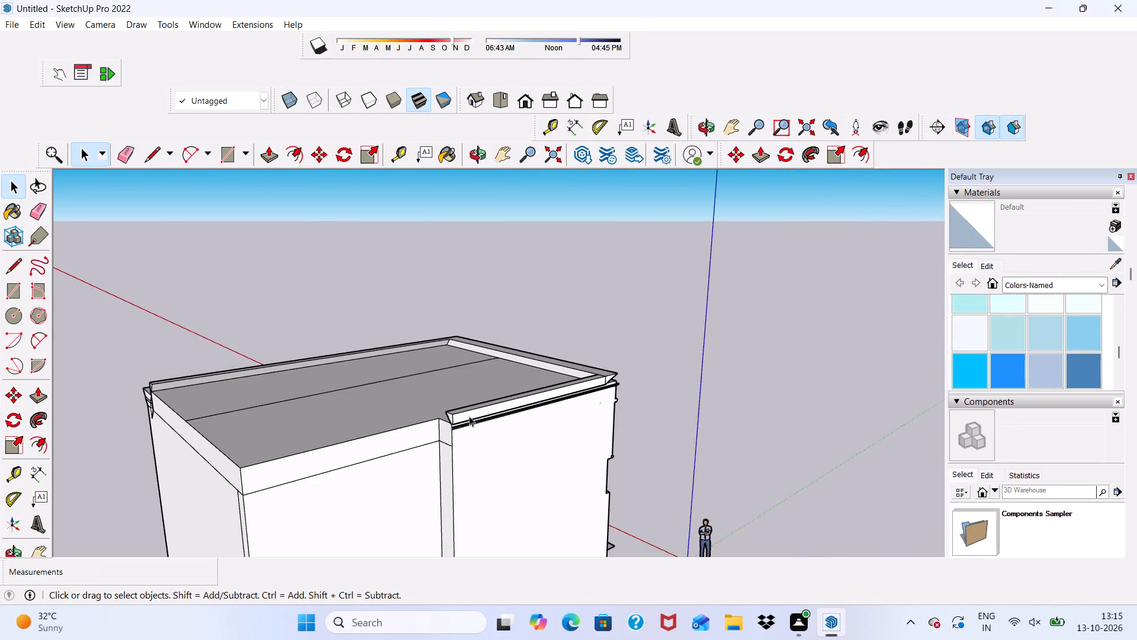
pyautogui.scroll(-1, 469, 416)
pyautogui.scroll(5, 416, 474)
pyautogui.click(361, 471)
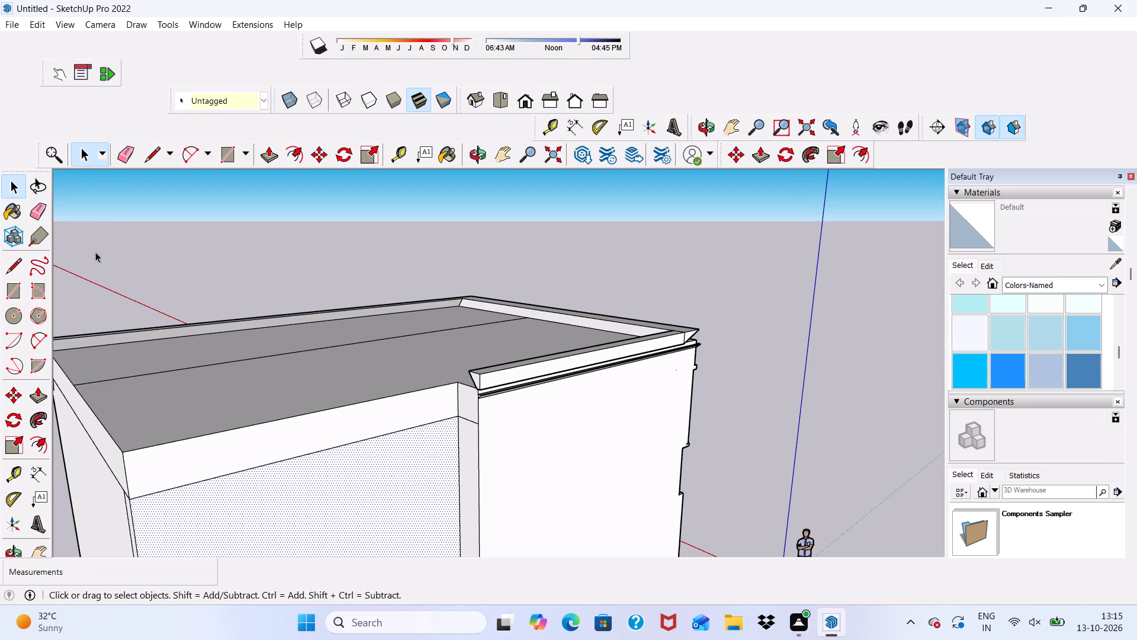
pyautogui.click(117, 152)
pyautogui.moveTo(300, 450); pyautogui.dragTo(302, 465)
pyautogui.scroll(3, 449, 420)
pyautogui.moveTo(208, 478); pyautogui.dragTo(207, 484)
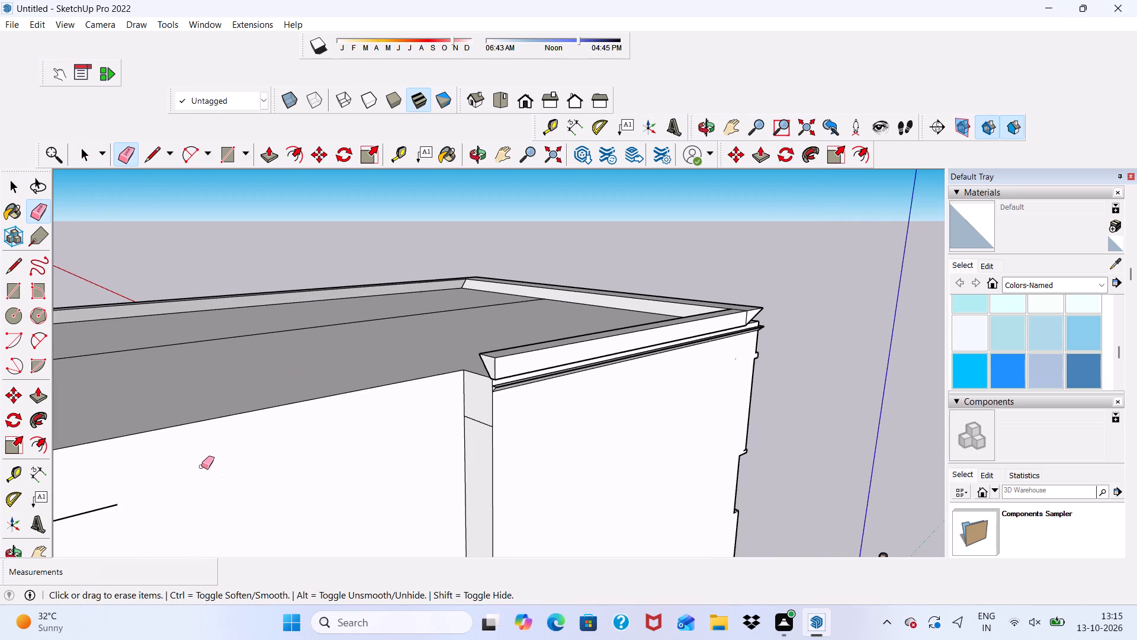
pyautogui.scroll(-6, 201, 466)
pyautogui.moveTo(290, 488); pyautogui.dragTo(368, 436, button='middle')
pyautogui.scroll(5, 327, 383)
pyautogui.moveTo(312, 338); pyautogui.dragTo(288, 335)
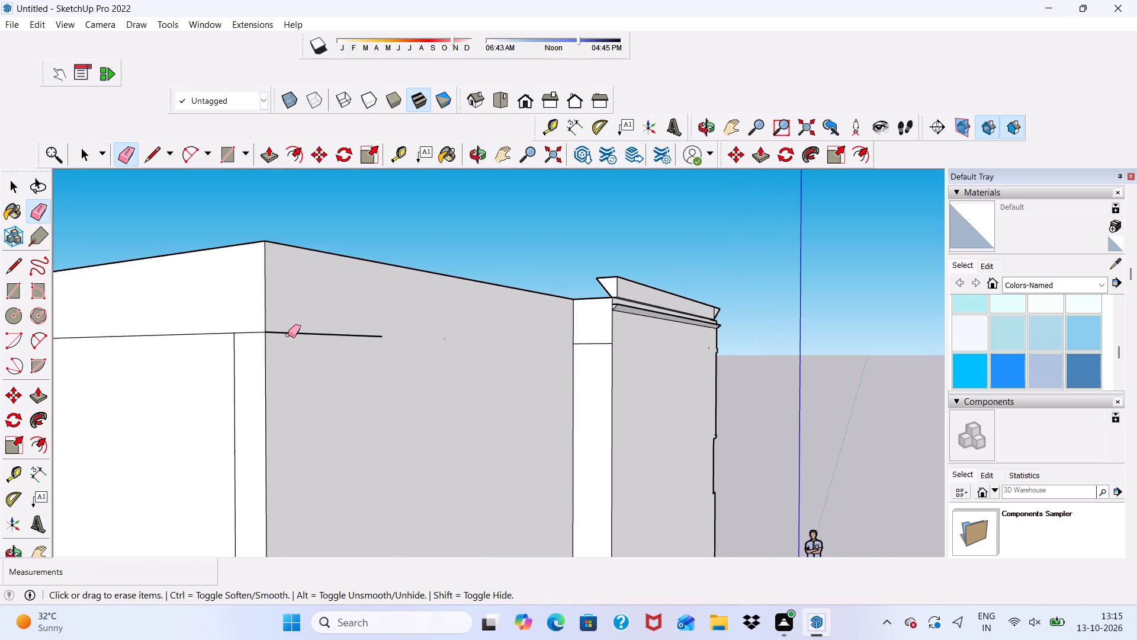
pyautogui.moveTo(288, 335); pyautogui.dragTo(287, 335)
pyautogui.moveTo(275, 327); pyautogui.dragTo(385, 335)
pyautogui.scroll(3, 602, 336)
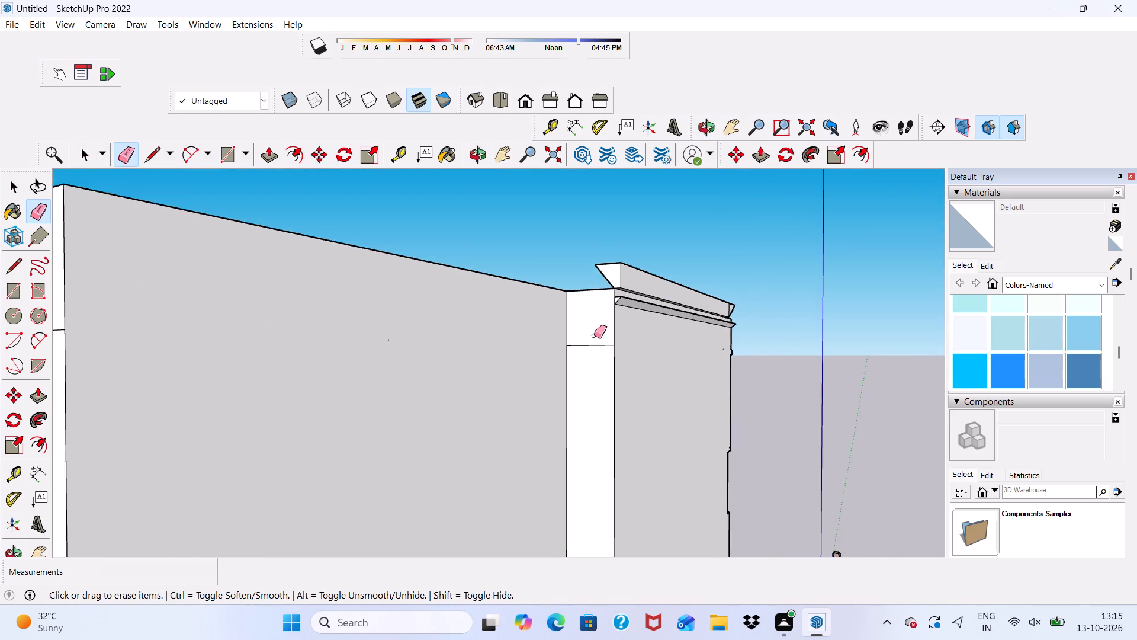
pyautogui.moveTo(589, 338); pyautogui.dragTo(585, 370)
# Push/Pull the narrow stepped wall face 18' 9 1/8" so it is flush with the adjacent end wall at the building's corner.
pyautogui.press('space')
pyautogui.click(588, 367)
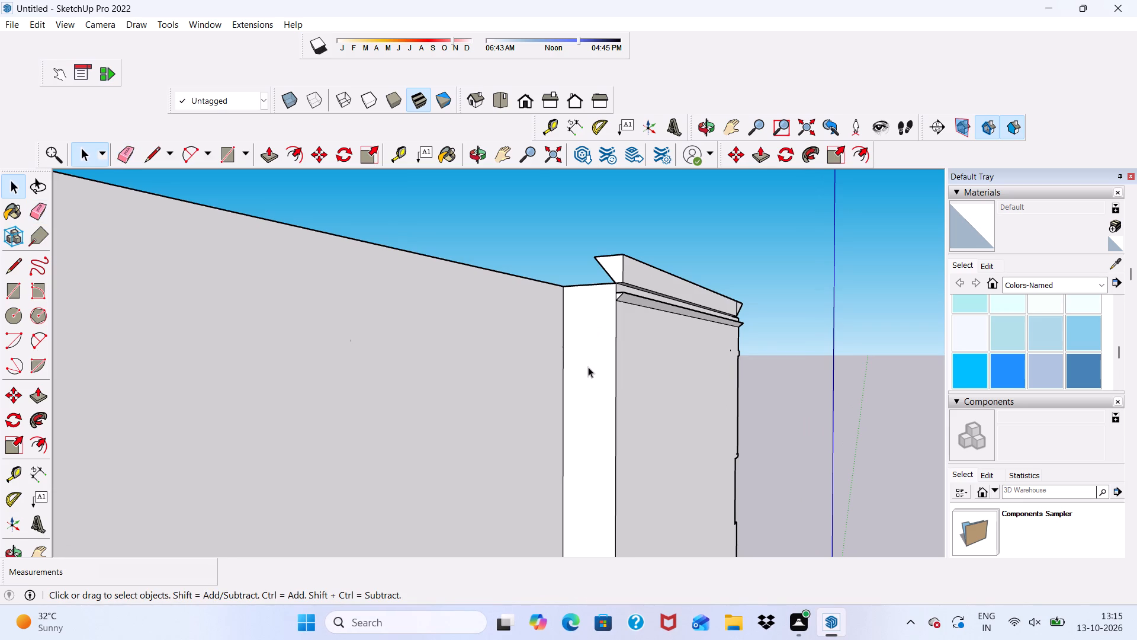
pyautogui.click(259, 148)
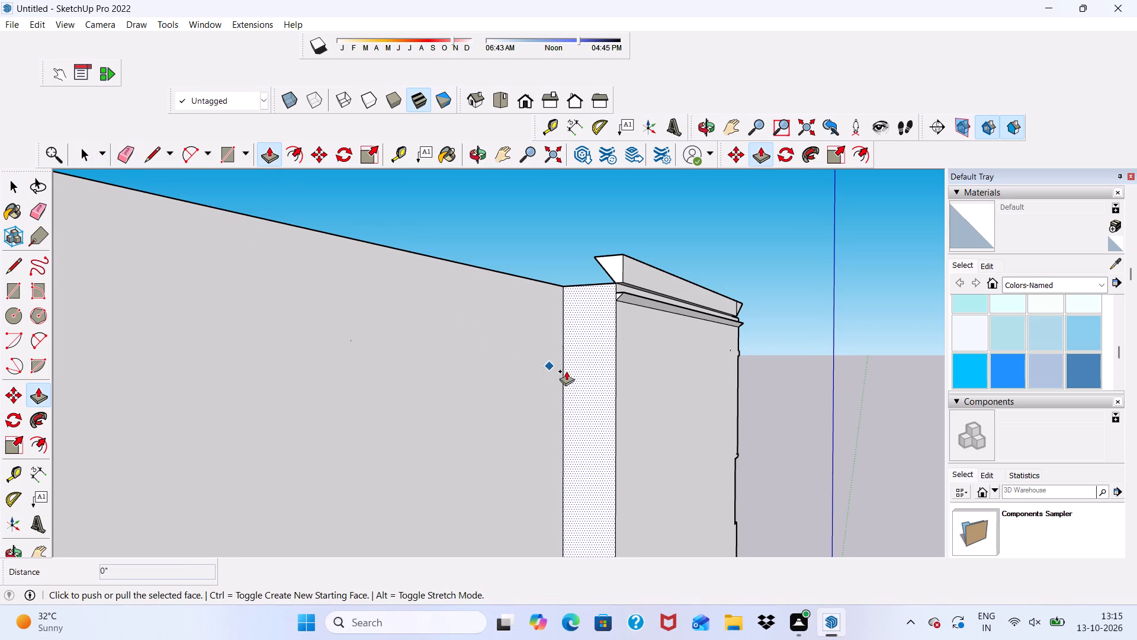
pyautogui.click(583, 377)
pyautogui.scroll(-11, 571, 372)
pyautogui.scroll(4, 389, 366)
pyautogui.scroll(-4, 385, 356)
pyautogui.moveTo(385, 359); pyautogui.dragTo(541, 445, button='middle')
pyautogui.click(518, 433)
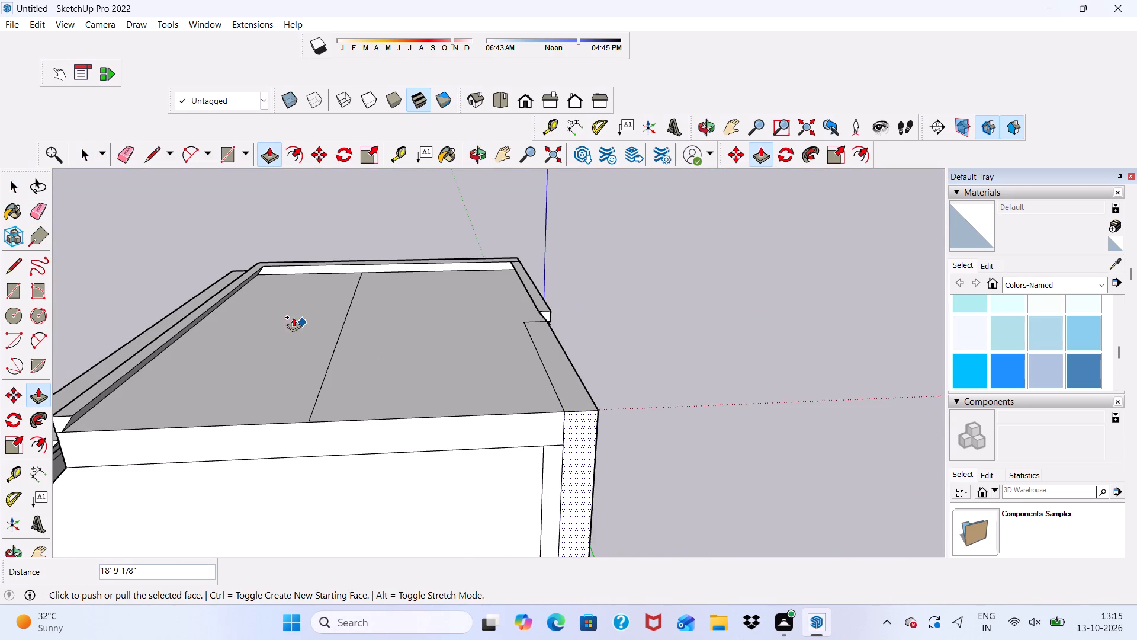
# Erase the leftover seam lines on the end wall and the dividing lines across the flat roof.
pyautogui.click(124, 149)
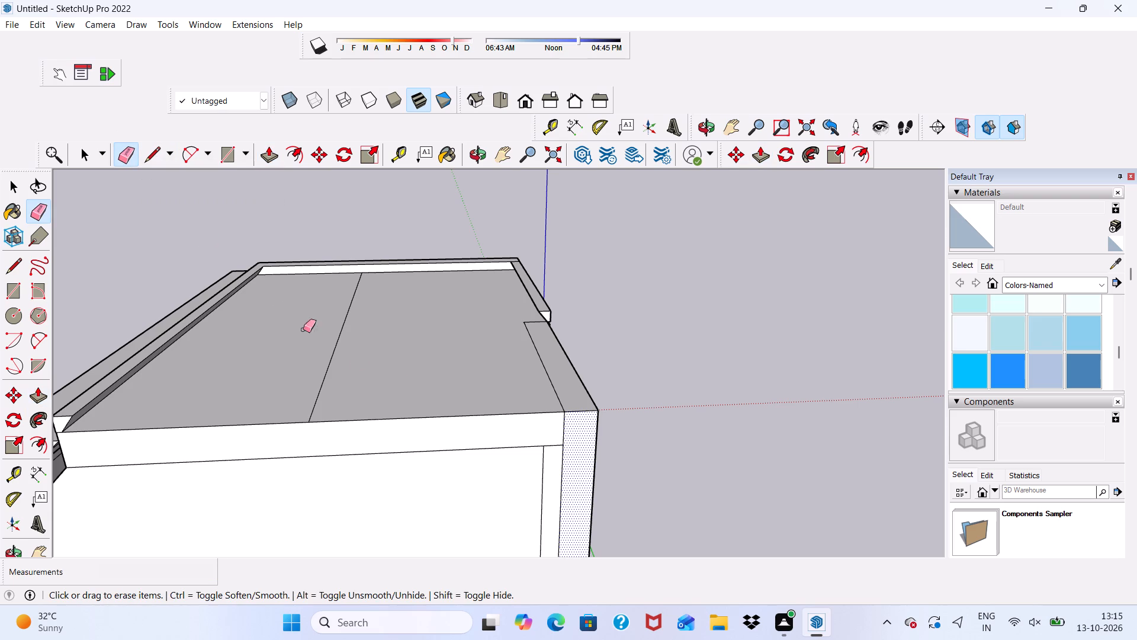
pyautogui.moveTo(533, 445); pyautogui.dragTo(553, 443)
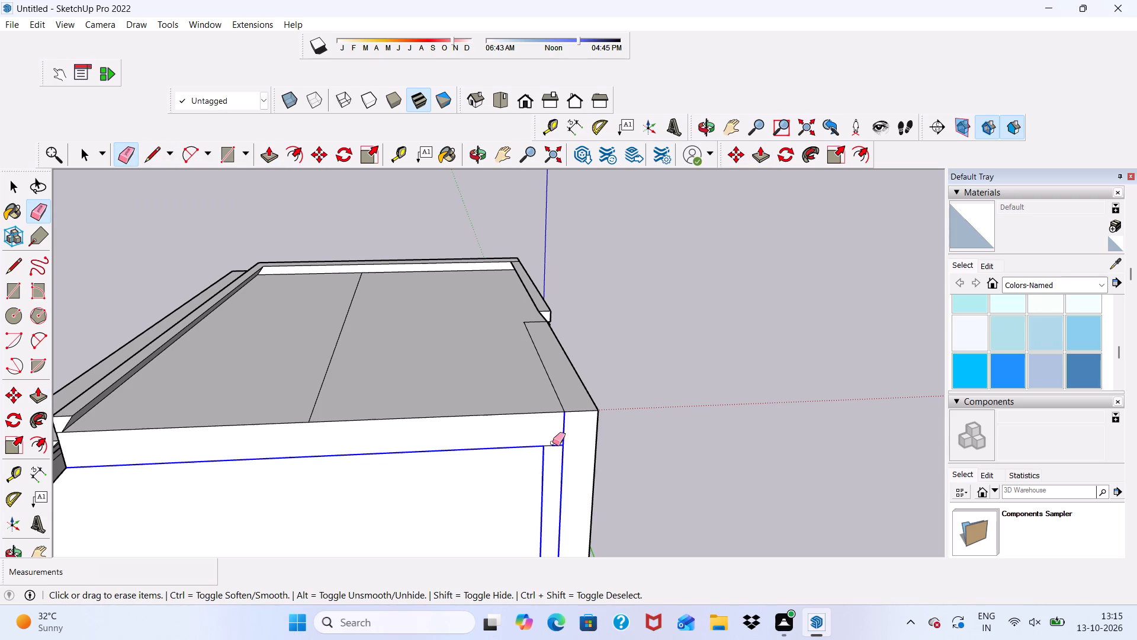
pyautogui.moveTo(553, 443); pyautogui.dragTo(551, 452)
pyautogui.moveTo(552, 385); pyautogui.dragTo(552, 376)
pyautogui.moveTo(532, 311); pyautogui.dragTo(534, 322)
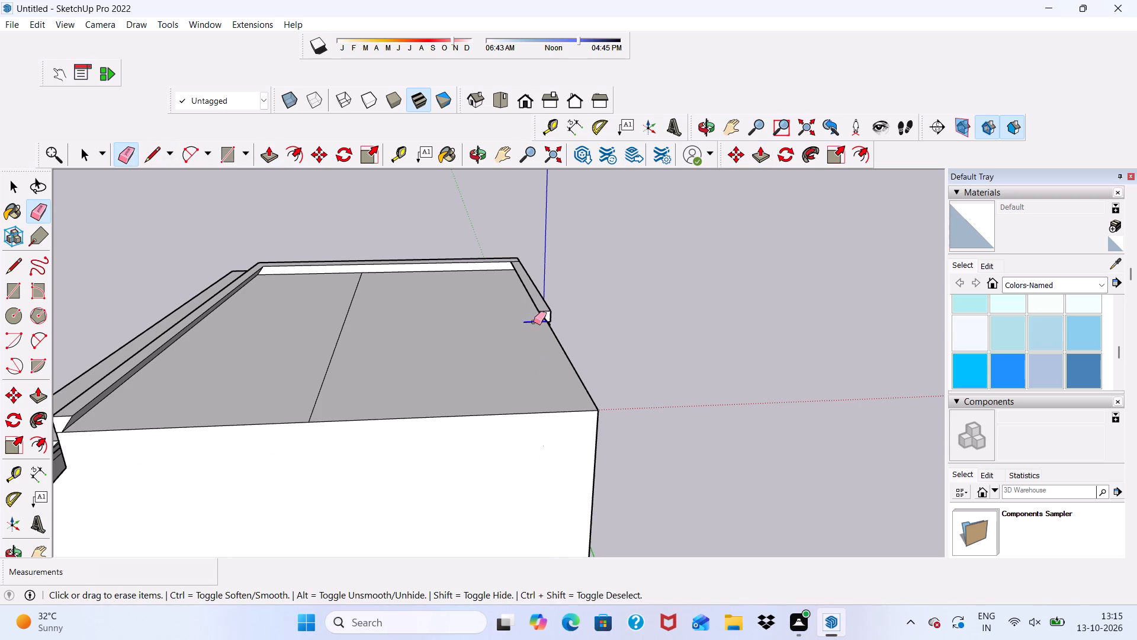
pyautogui.moveTo(534, 322); pyautogui.dragTo(534, 324)
pyautogui.moveTo(287, 377); pyautogui.dragTo(343, 347)
# Erase the vertical seam on the extended side wall and the thin horizontal lines below its roof edge.
pyautogui.scroll(-6, 325, 334)
pyautogui.moveTo(365, 468); pyautogui.dragTo(178, 378, button='middle')
pyautogui.scroll(4, 436, 349)
pyautogui.moveTo(377, 334); pyautogui.dragTo(347, 338)
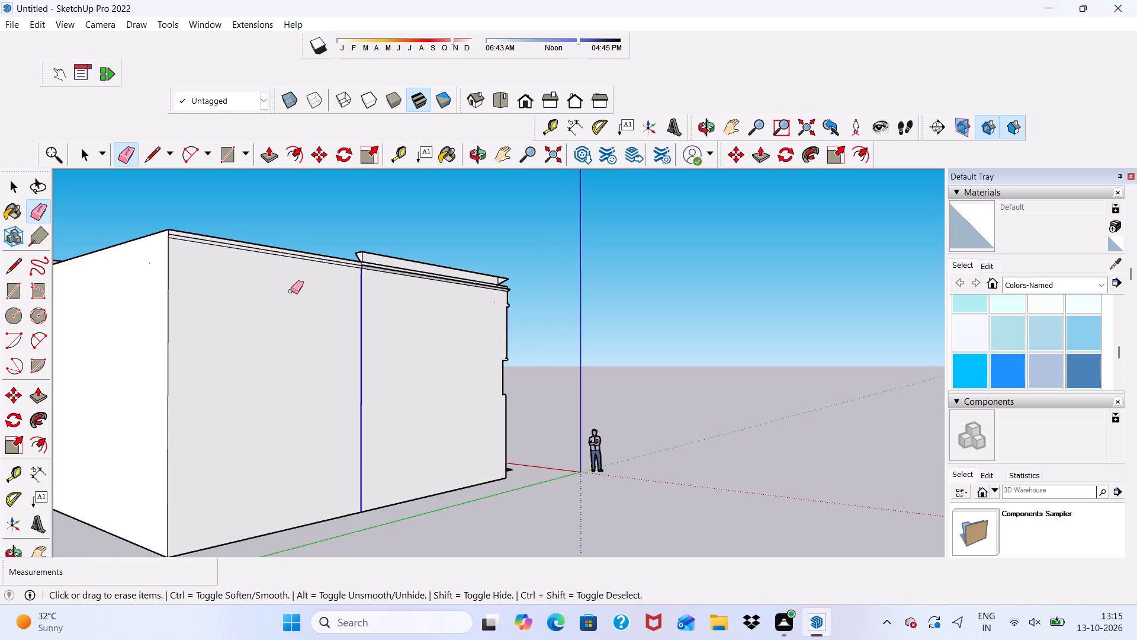
pyautogui.scroll(20, 303, 276)
pyautogui.scroll(1, 303, 276)
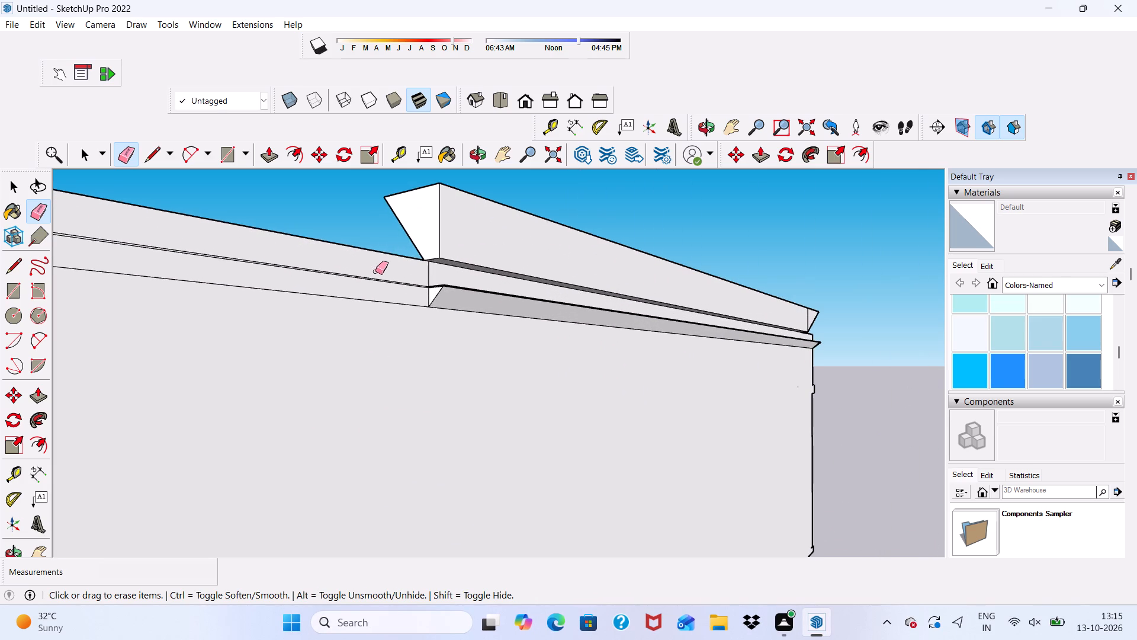
pyautogui.moveTo(375, 271); pyautogui.dragTo(362, 299)
# Examine the merged side wall, the flat roof and the open ends of the cap and lower band from several angles.
pyautogui.scroll(-5, 343, 282)
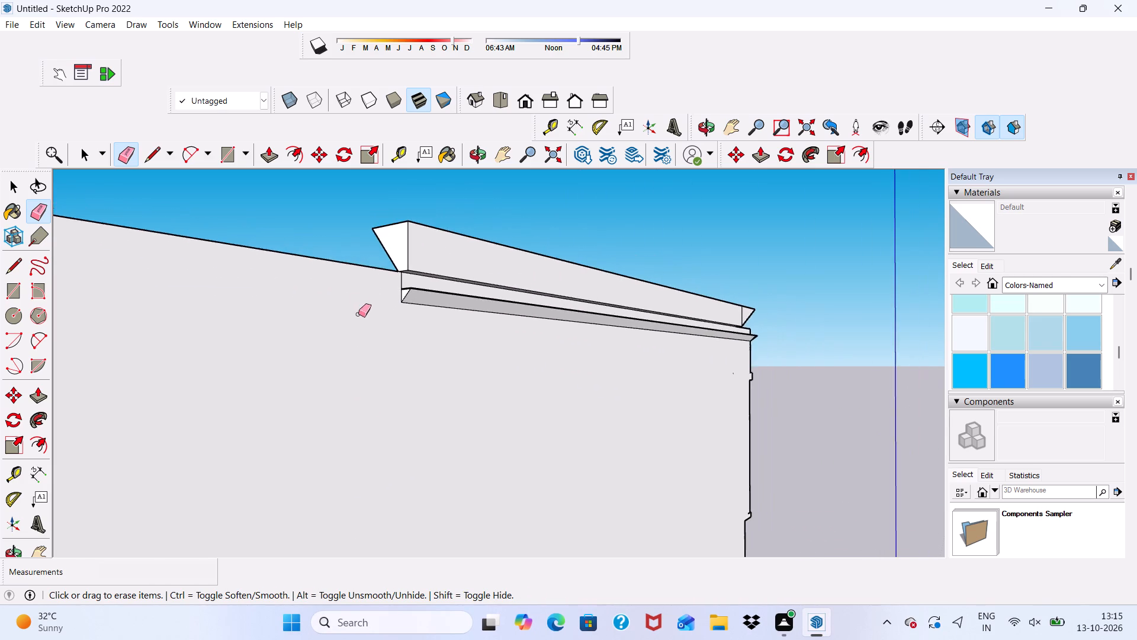
pyautogui.moveTo(361, 317); pyautogui.dragTo(0, 377, button='middle')
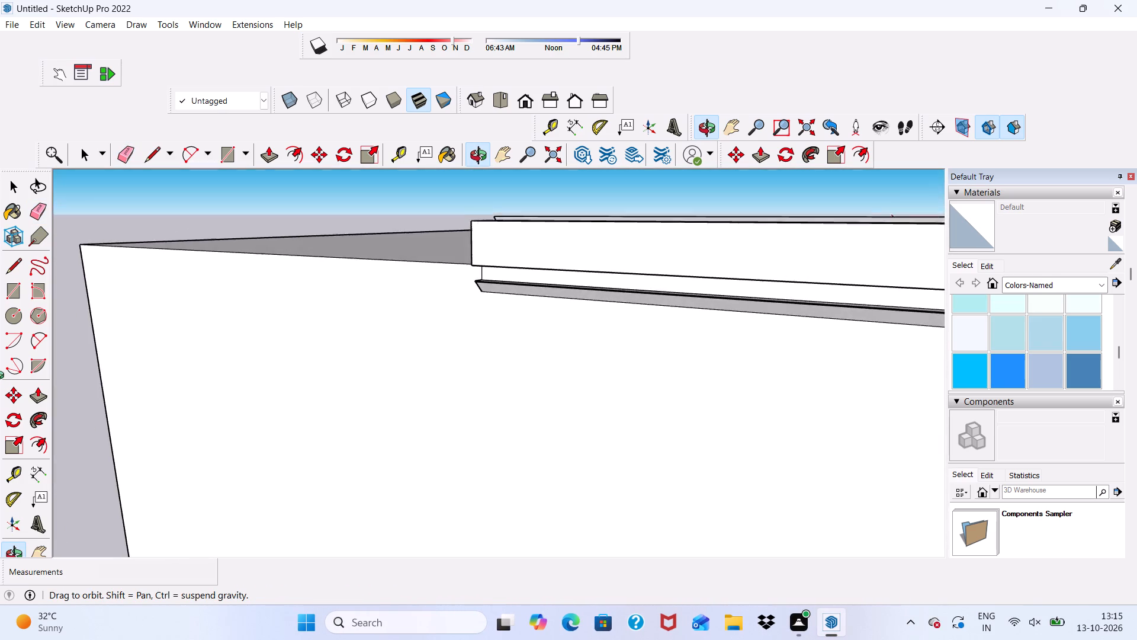
pyautogui.moveTo(0, 377); pyautogui.dragTo(0, 376, button='middle')
pyautogui.scroll(1, 179, 335)
pyautogui.scroll(-6, 359, 311)
pyautogui.scroll(-4, 424, 270)
pyautogui.moveTo(473, 345); pyautogui.dragTo(796, 393, button='middle')
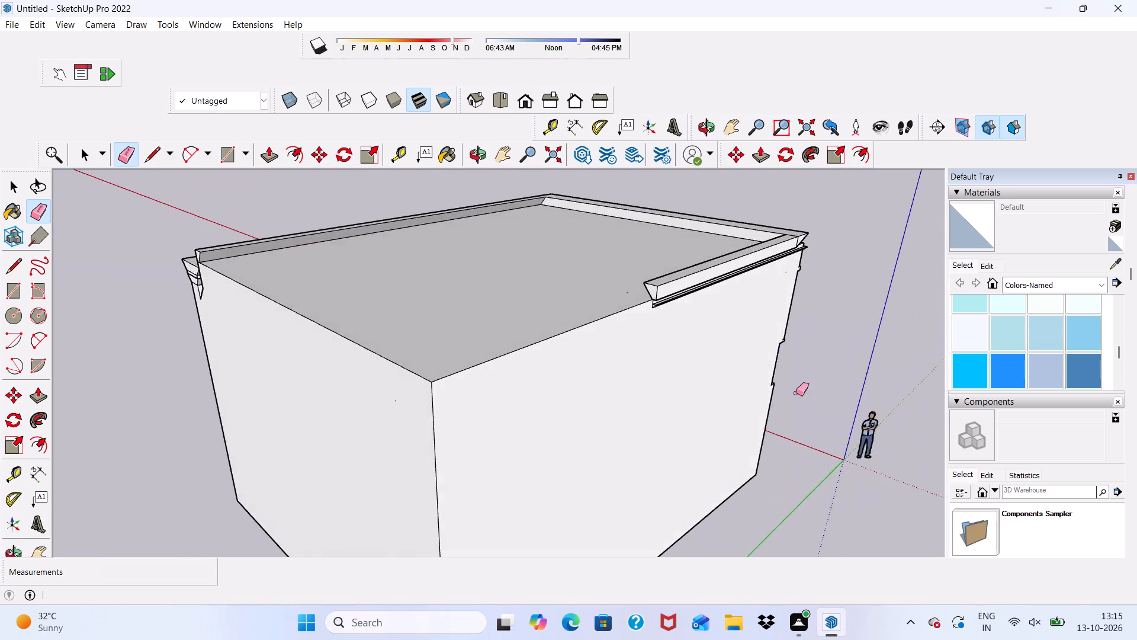
pyautogui.scroll(7, 676, 291)
pyautogui.scroll(-1, 670, 280)
# Push/Pull the end face of the side roof cap about 18' 8 1/16" along the roof edge to the building's corner.
pyautogui.scroll(3, 644, 303)
pyautogui.keyDown('alt'); pyautogui.scroll(3, 628, 293); pyautogui.keyUp('alt')
pyautogui.keyDown('alt'); pyautogui.scroll(-1, 628, 293); pyautogui.keyUp('alt')
pyautogui.scroll(6, 627, 291)
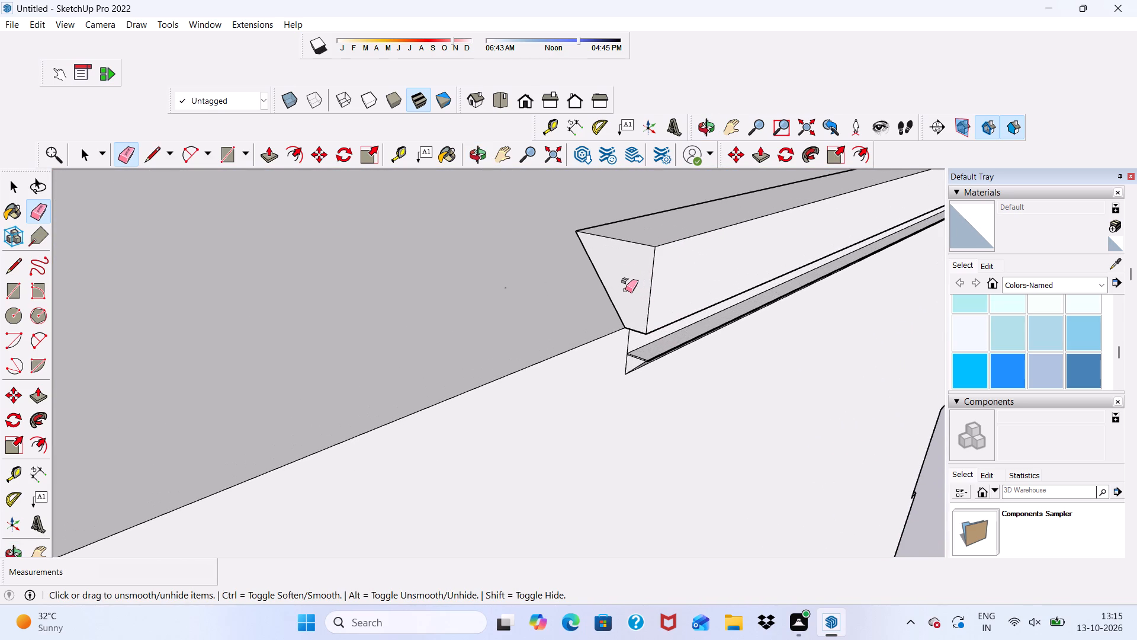
pyautogui.click(625, 289)
pyautogui.press('space')
pyautogui.click(628, 289)
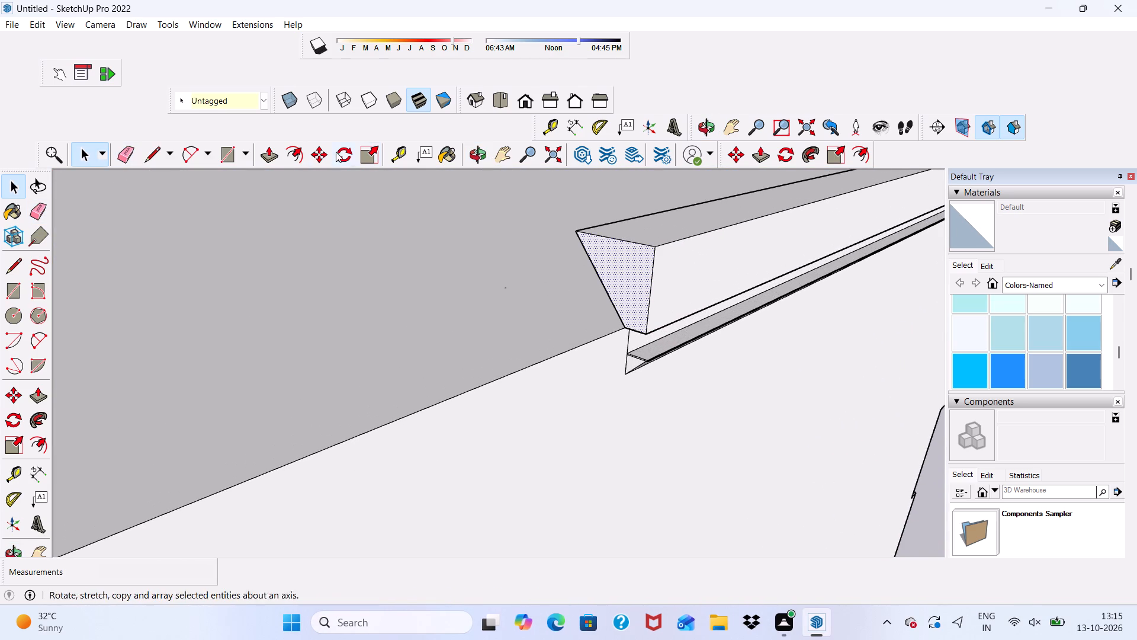
pyautogui.click(271, 155)
pyautogui.click(624, 268)
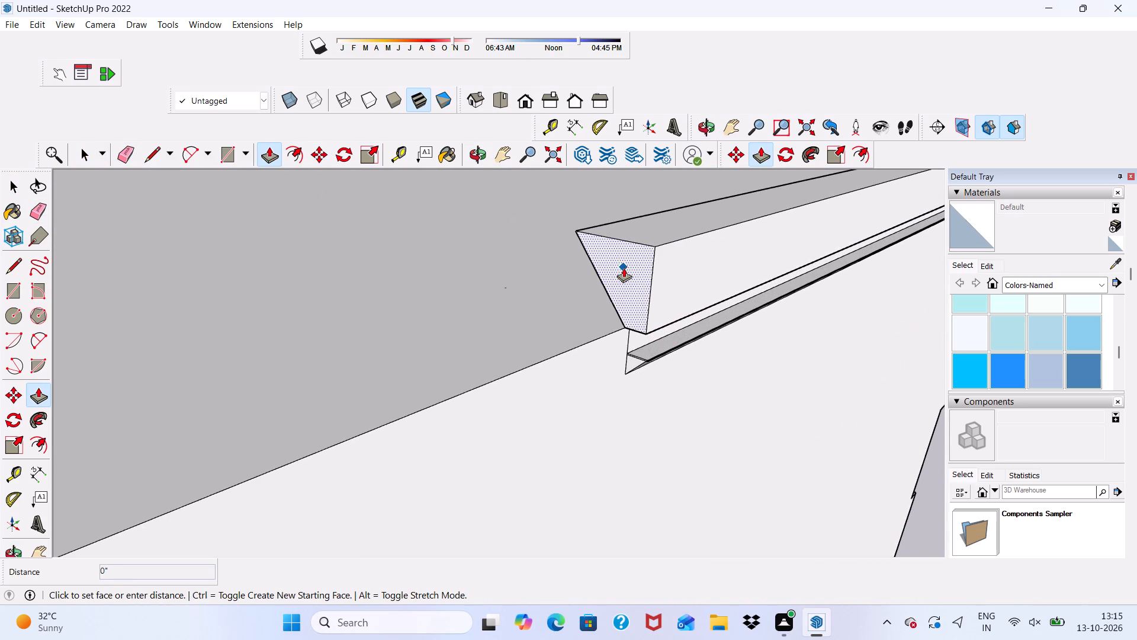
pyautogui.scroll(-5, 605, 277)
pyautogui.scroll(-12, 503, 278)
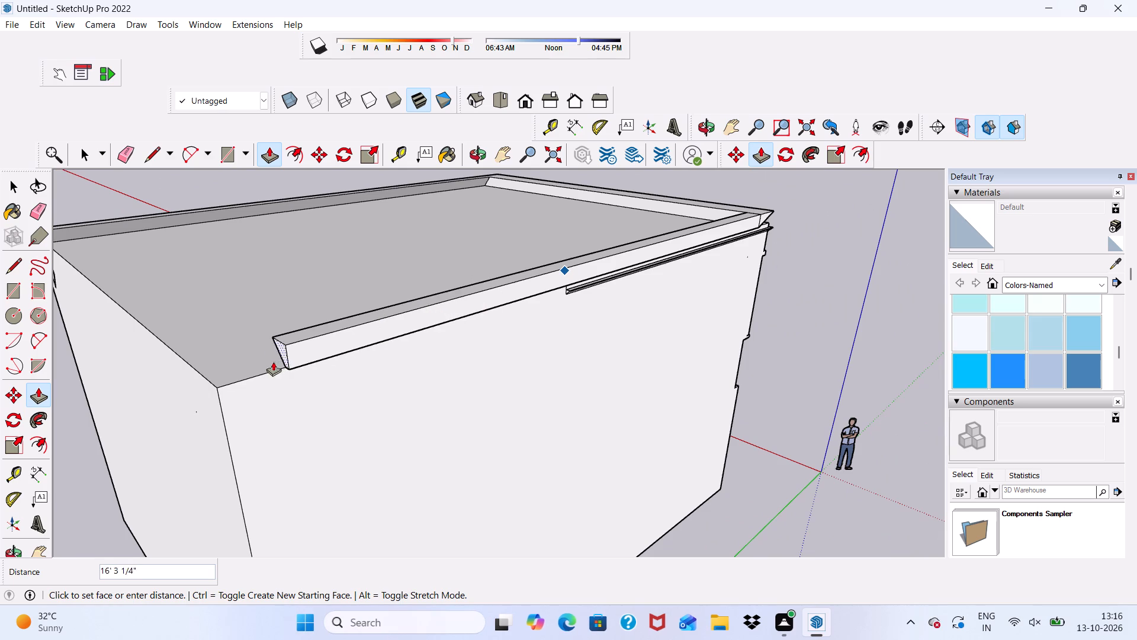
pyautogui.scroll(17, 216, 383)
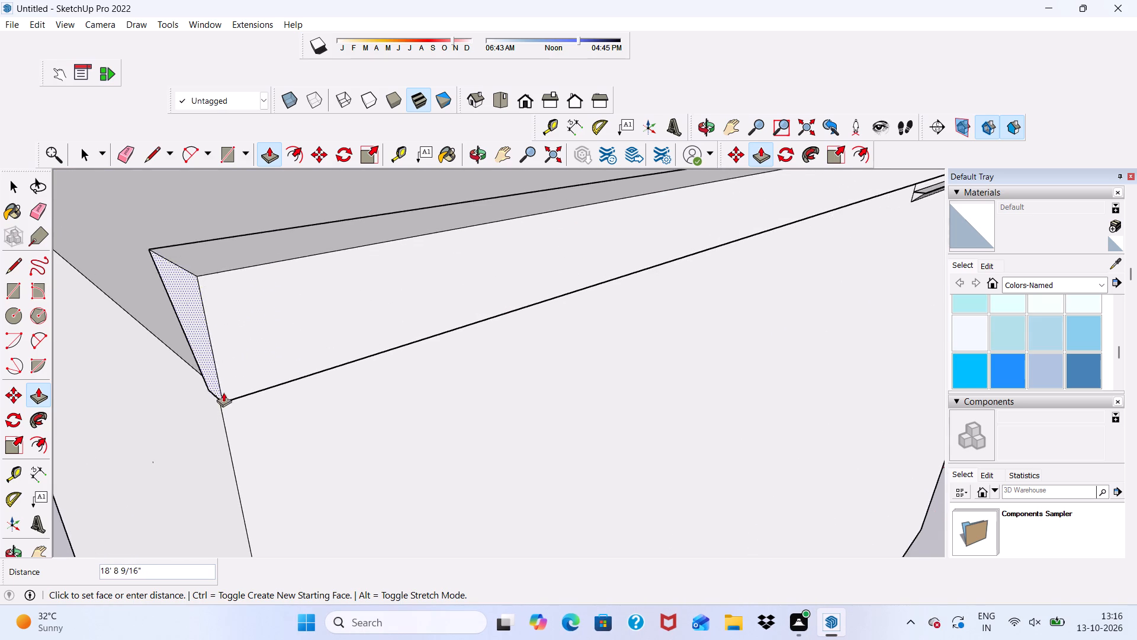
pyautogui.scroll(-2, 220, 362)
pyautogui.moveTo(223, 361); pyautogui.dragTo(394, 285, button='middle')
pyautogui.scroll(-1, 394, 285)
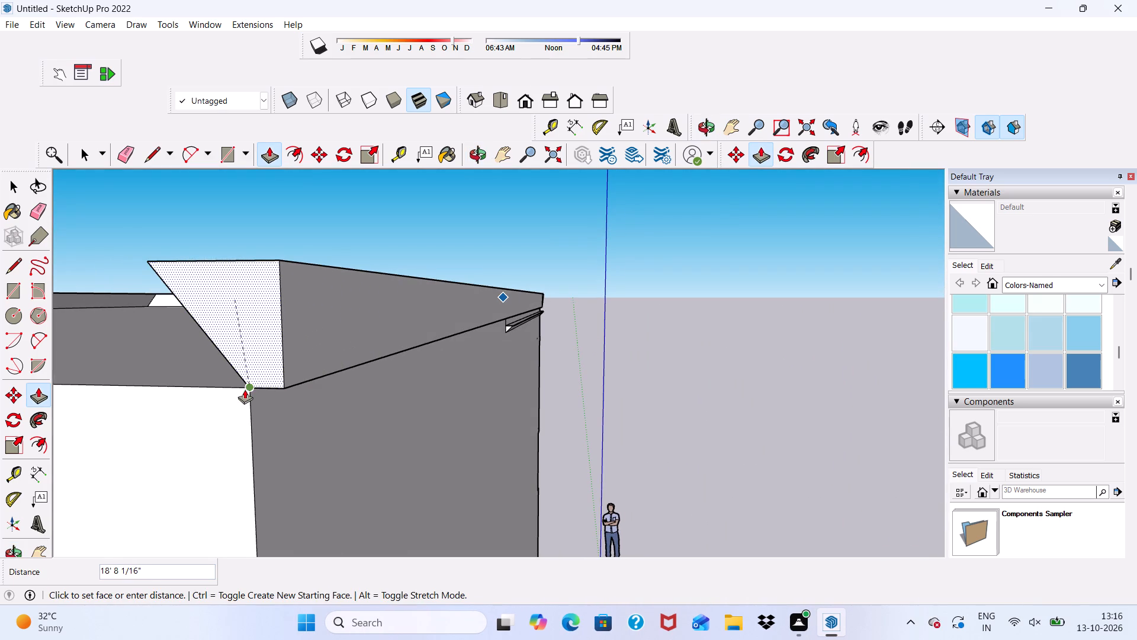
pyautogui.click(245, 389)
# Push/Pull the triangular end face of the lower band 18' 9 1/8" along the side wall to the building's corner.
pyautogui.scroll(16, 554, 297)
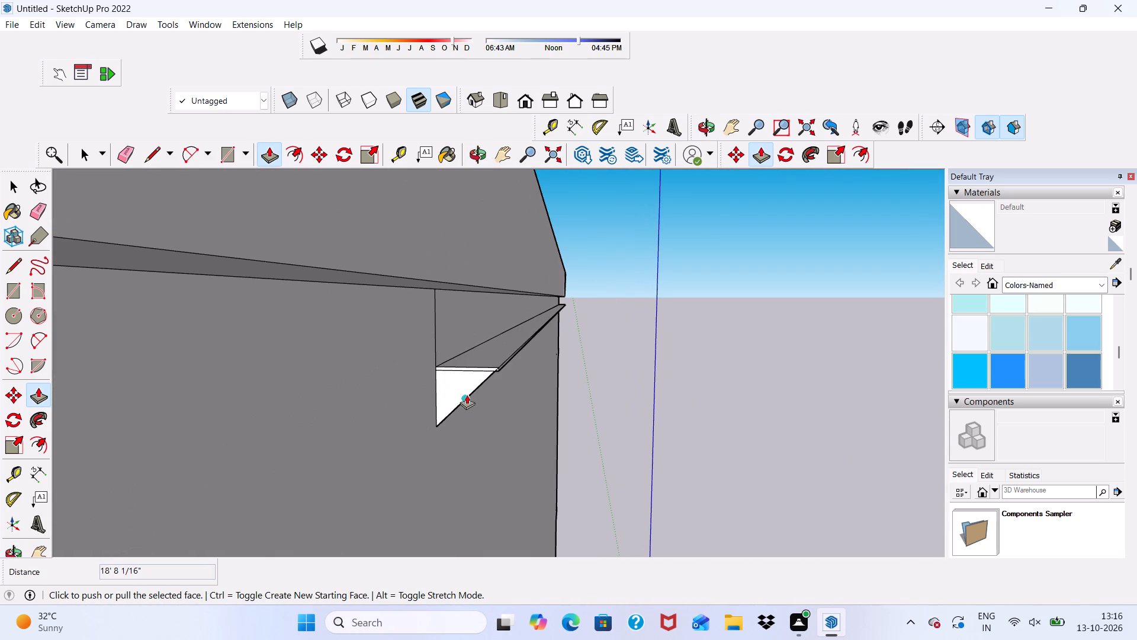
pyautogui.press('space')
pyautogui.click(457, 385)
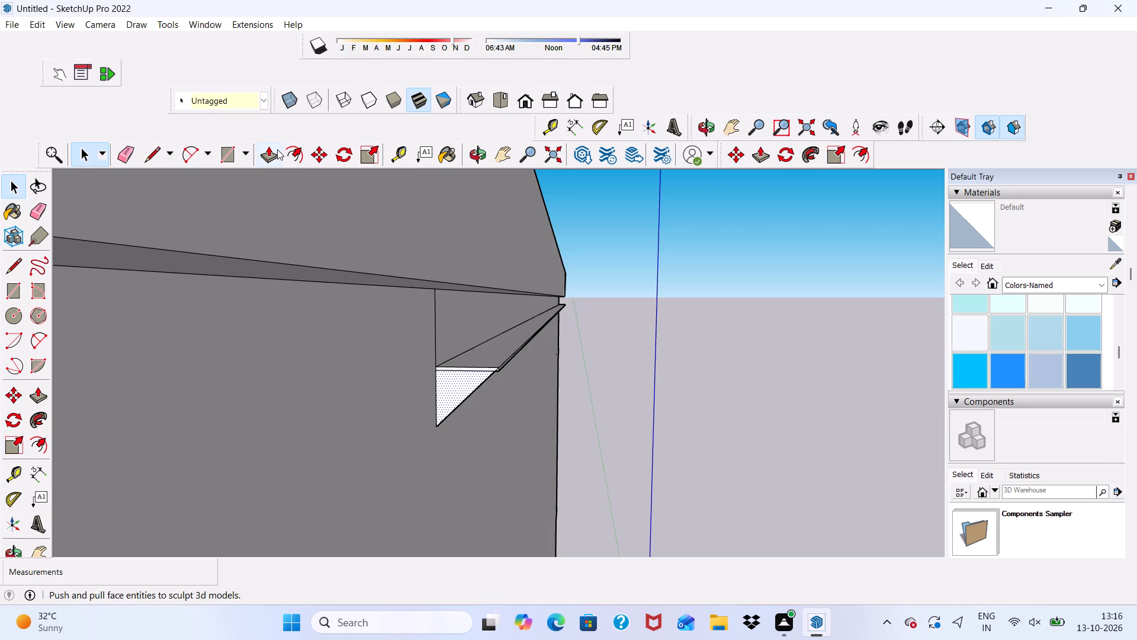
pyautogui.moveTo(270, 156); pyautogui.dragTo(271, 162)
pyautogui.click(456, 386)
pyautogui.scroll(-5, 401, 404)
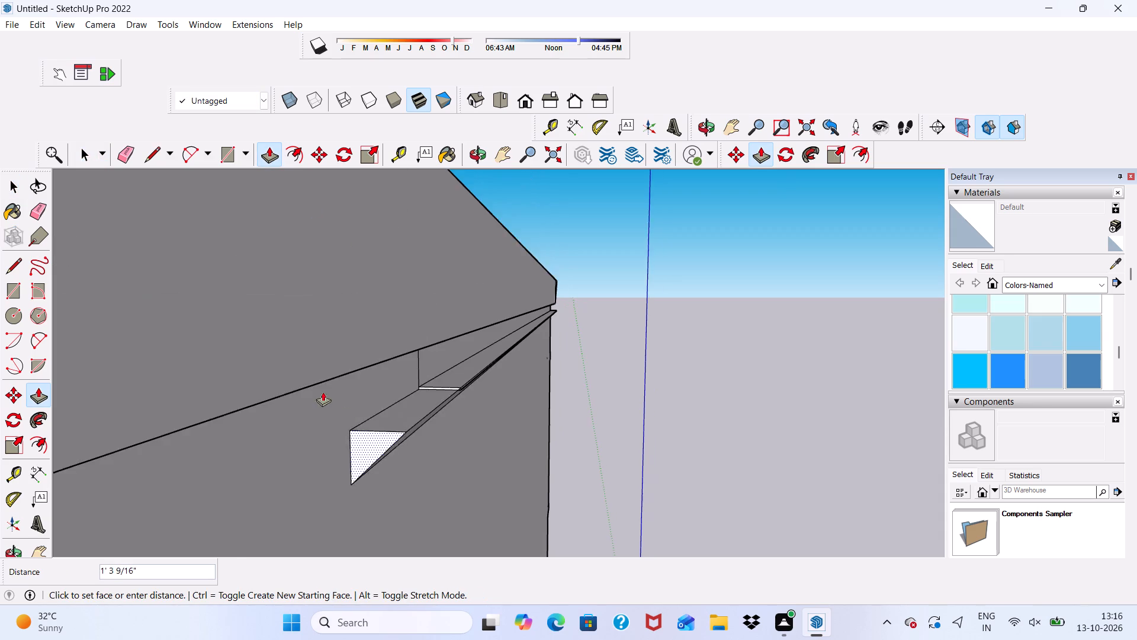
pyautogui.scroll(-20, 323, 392)
pyautogui.scroll(-10, 323, 392)
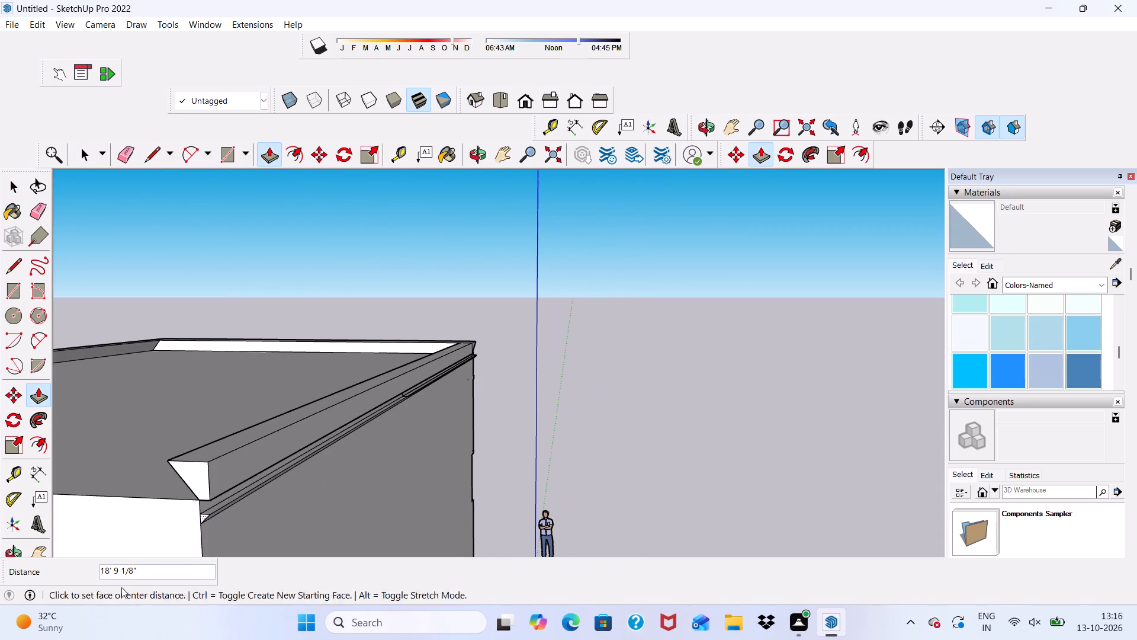
pyautogui.scroll(6, 195, 535)
pyautogui.click(194, 462)
# Examine the thin strip face at the joint where the lower band was extended below the roof cap.
pyautogui.scroll(3, 363, 438)
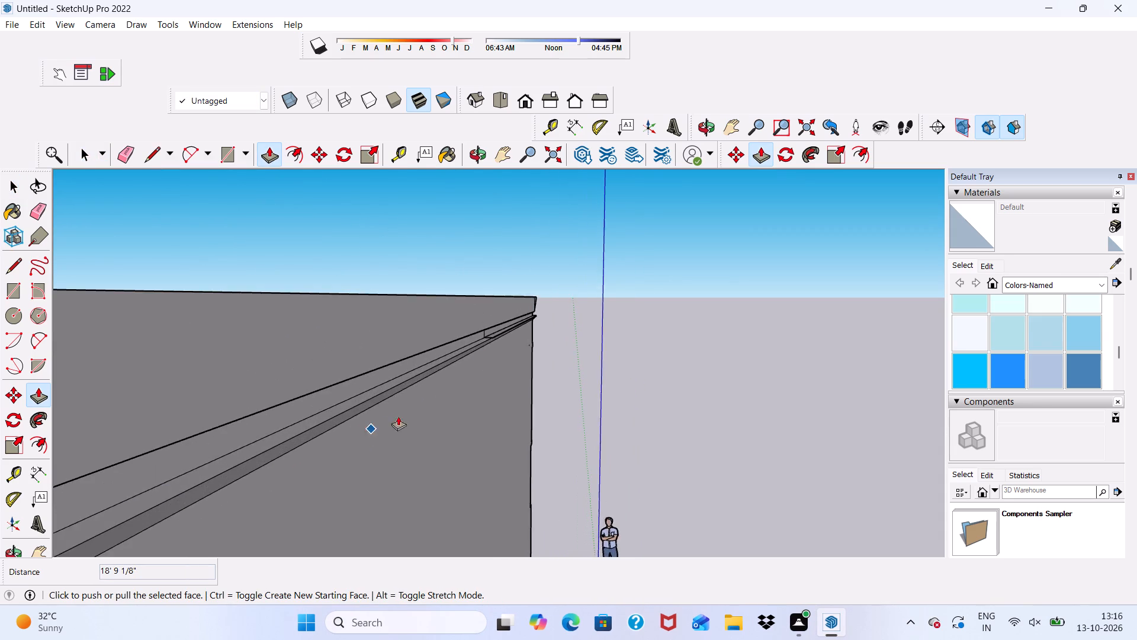
pyautogui.scroll(20, 398, 416)
pyautogui.scroll(12, 398, 416)
pyautogui.press('space')
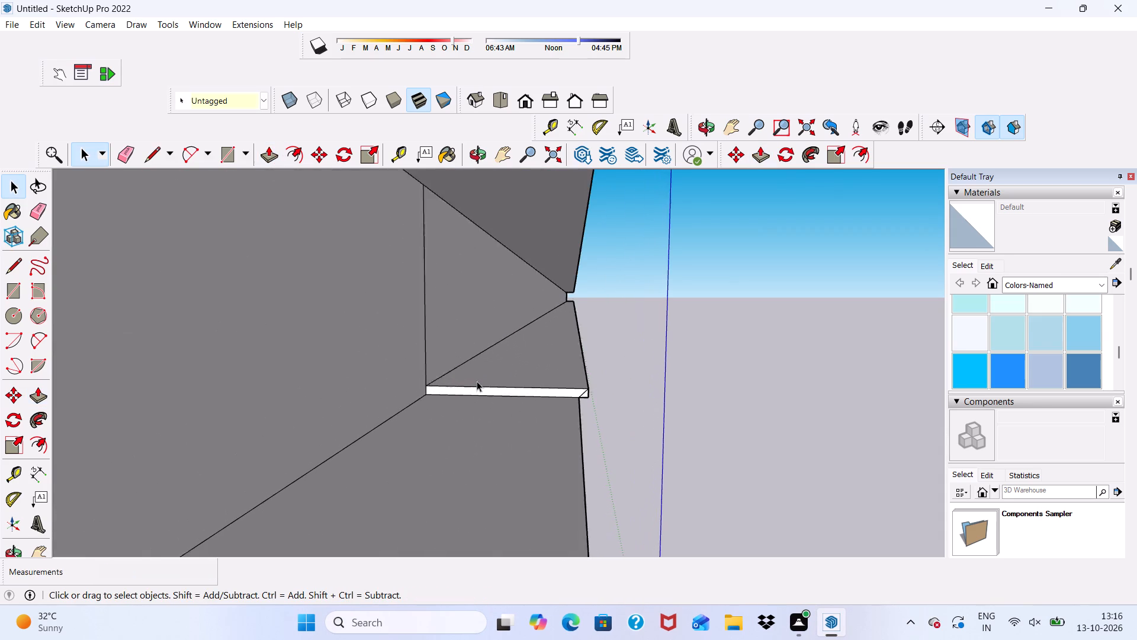
pyautogui.scroll(2, 477, 381)
pyautogui.click(478, 392)
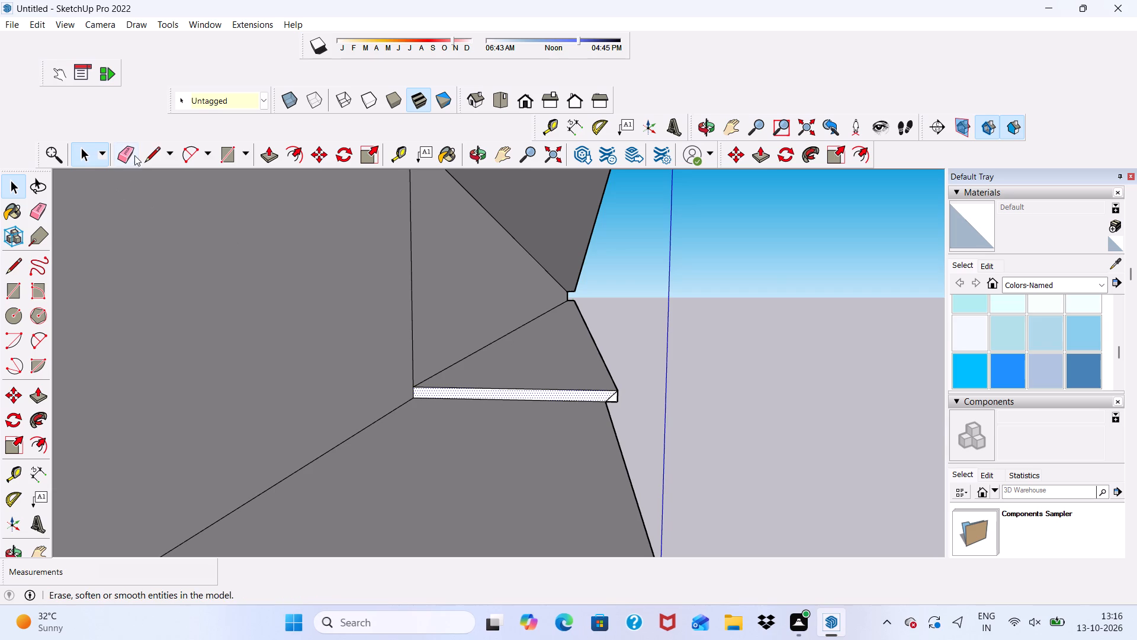
pyautogui.click(133, 153)
pyautogui.scroll(4, 634, 383)
pyautogui.scroll(-5, 615, 367)
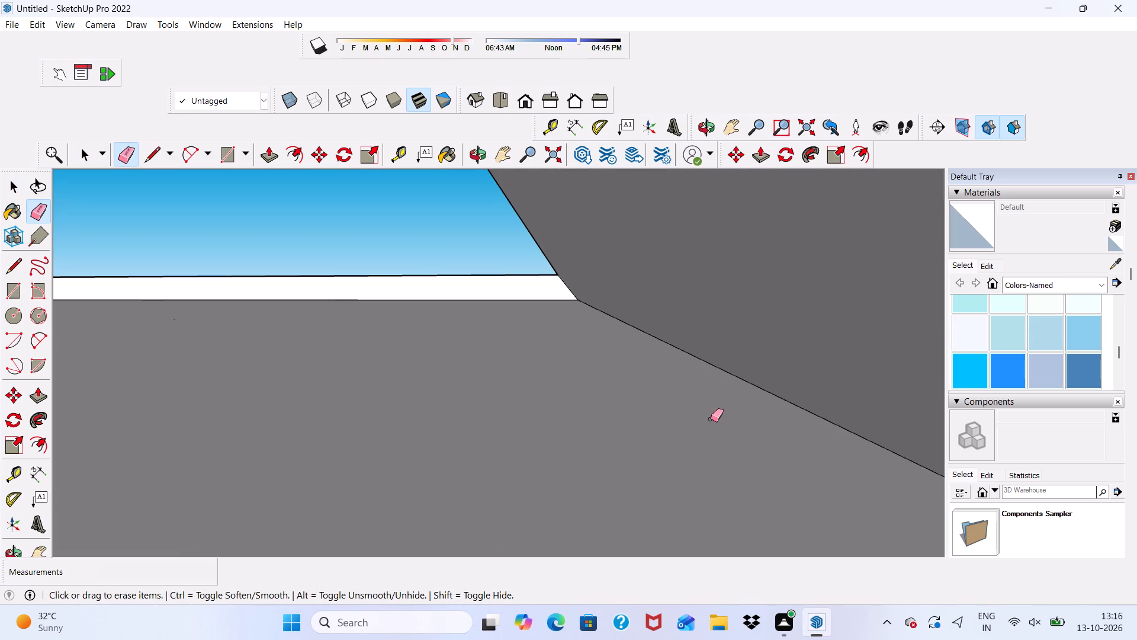
pyautogui.scroll(-20, 579, 431)
pyautogui.scroll(-9, 579, 431)
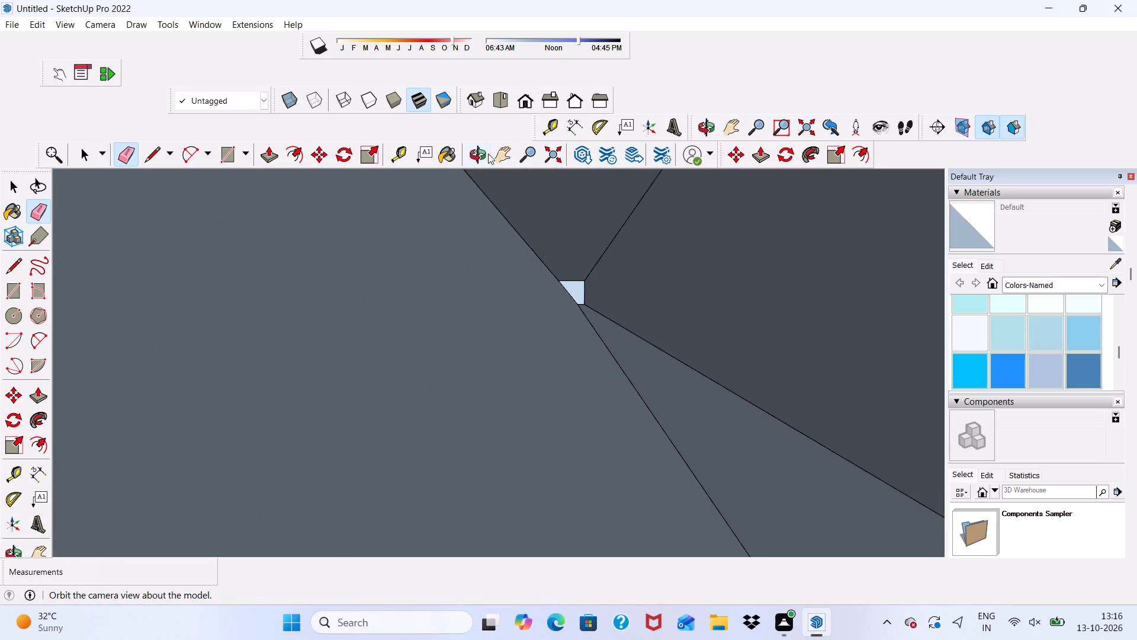
pyautogui.click(513, 94)
# Erase the short stray edge between the bands near the railed balcony.
pyautogui.scroll(-16, 509, 183)
pyautogui.moveTo(529, 380); pyautogui.dragTo(930, 464, button='middle')
pyautogui.scroll(5, 706, 360)
pyautogui.scroll(5, 503, 533)
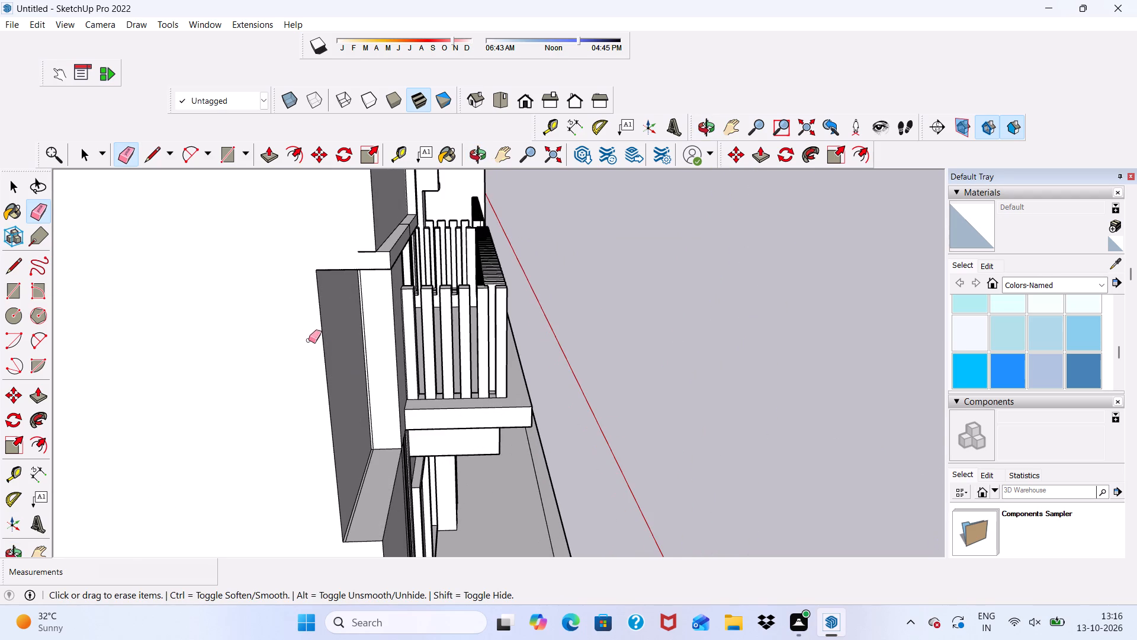
pyautogui.scroll(5, 375, 233)
pyautogui.scroll(-1, 362, 239)
pyautogui.moveTo(358, 252); pyautogui.dragTo(362, 268)
# Erase the vertical seam edge on the side wall directly above the lower band's joint.
pyautogui.scroll(-3, 370, 288)
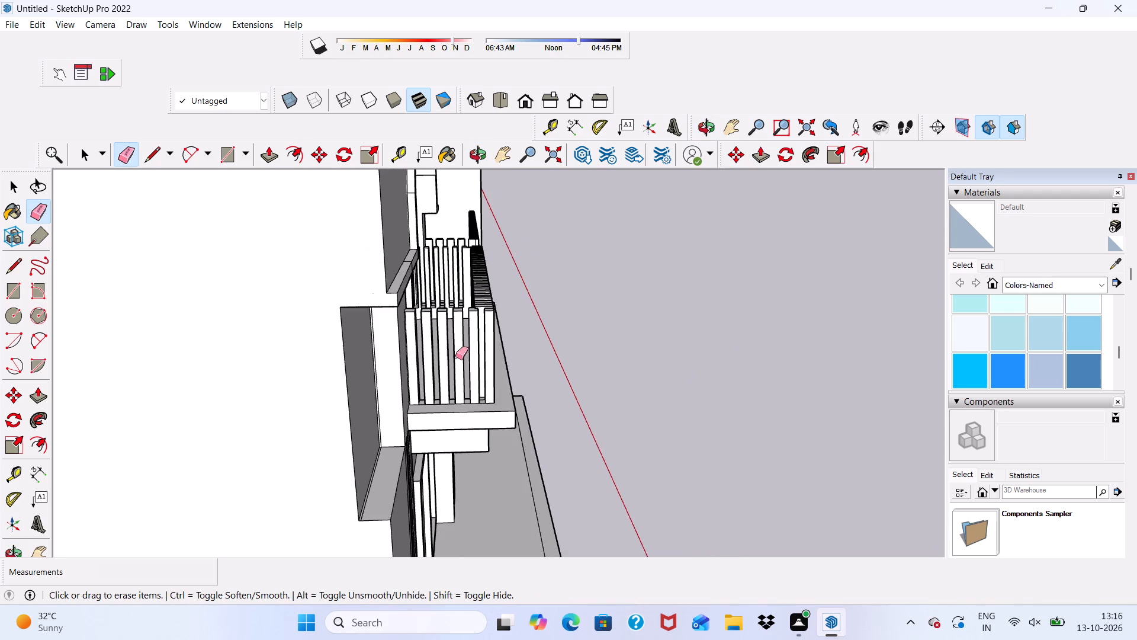
pyautogui.scroll(-14, 455, 357)
pyautogui.scroll(-2, 419, 419)
pyautogui.moveTo(413, 437); pyautogui.dragTo(738, 461, button='middle')
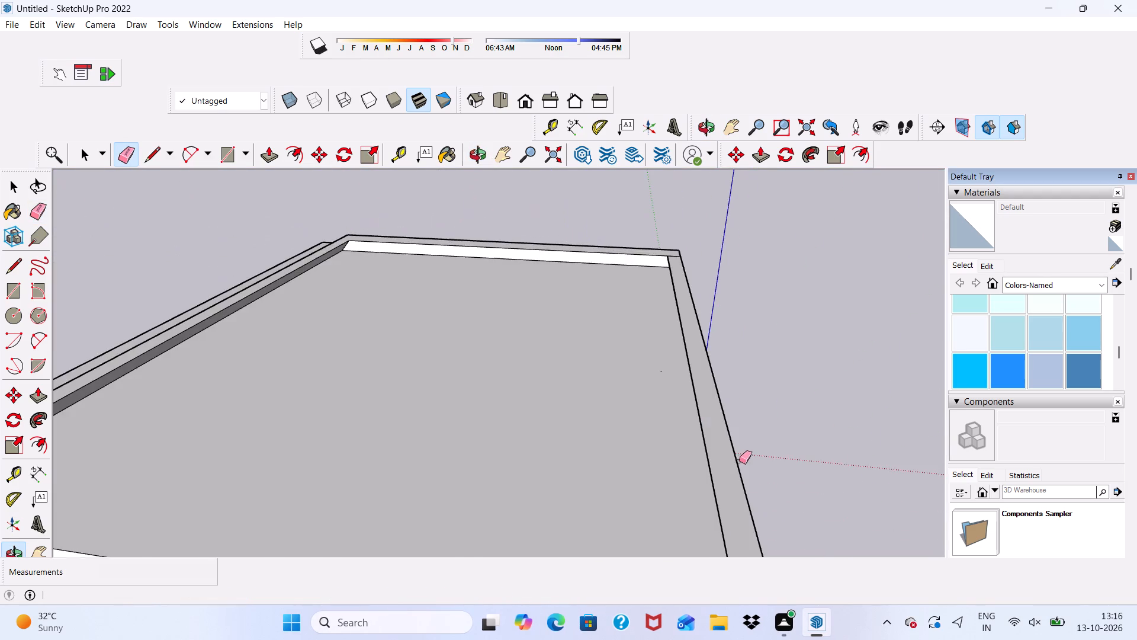
pyautogui.scroll(1, 726, 444)
pyautogui.scroll(-6, 439, 298)
pyautogui.scroll(19, 542, 465)
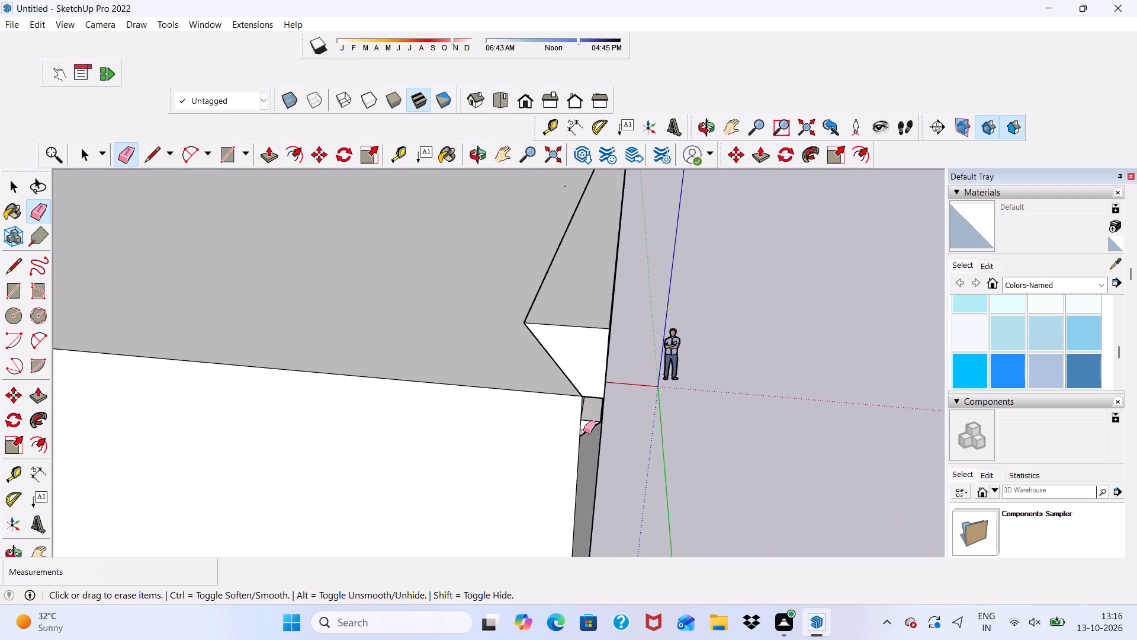
pyautogui.scroll(2, 583, 431)
pyautogui.moveTo(583, 431); pyautogui.dragTo(505, 385, button='middle')
pyautogui.scroll(2, 737, 294)
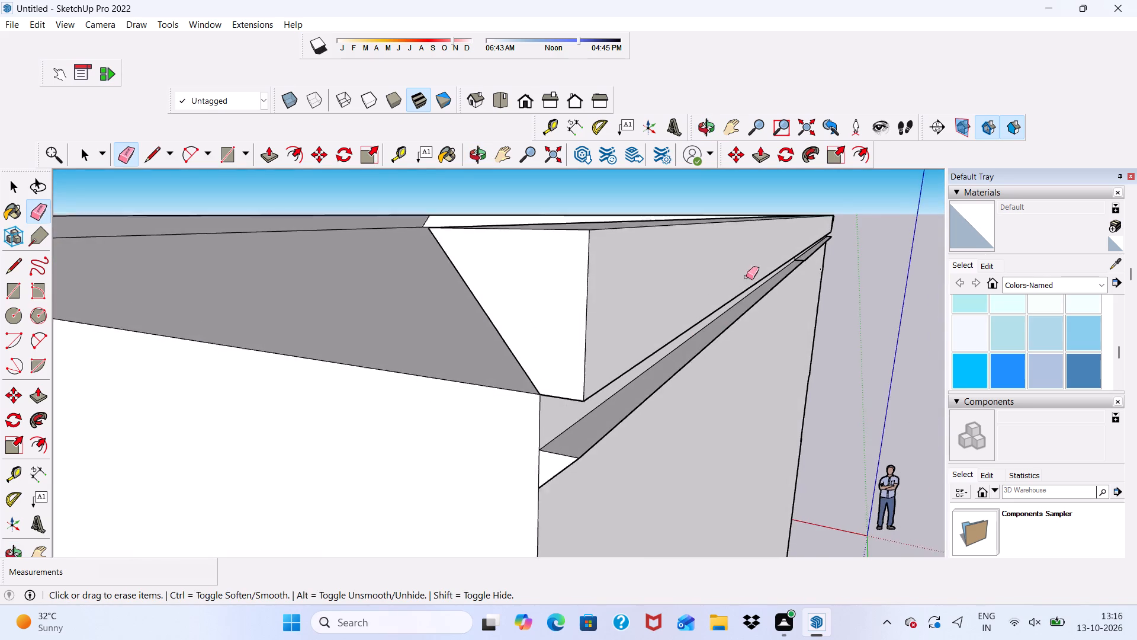
pyautogui.scroll(19, 746, 277)
pyautogui.moveTo(772, 213); pyautogui.dragTo(767, 213)
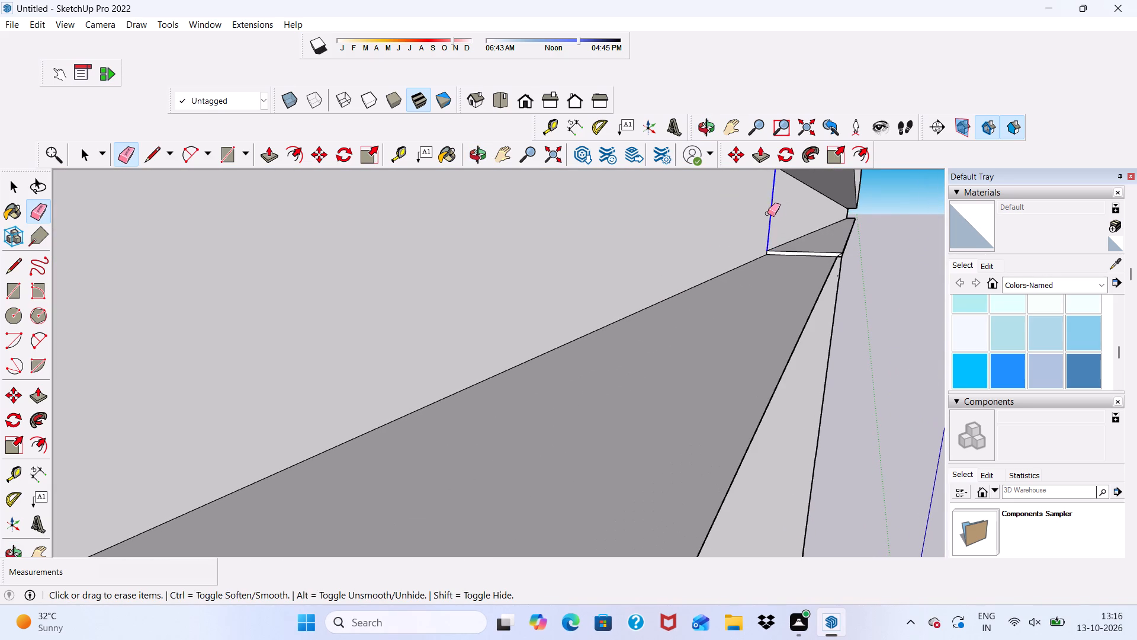
pyautogui.moveTo(767, 213); pyautogui.dragTo(767, 214)
# Erase the short diagonal edge across the thin strip face at the lower band's joint.
pyautogui.scroll(3, 831, 275)
pyautogui.press('space')
pyautogui.scroll(7, 813, 261)
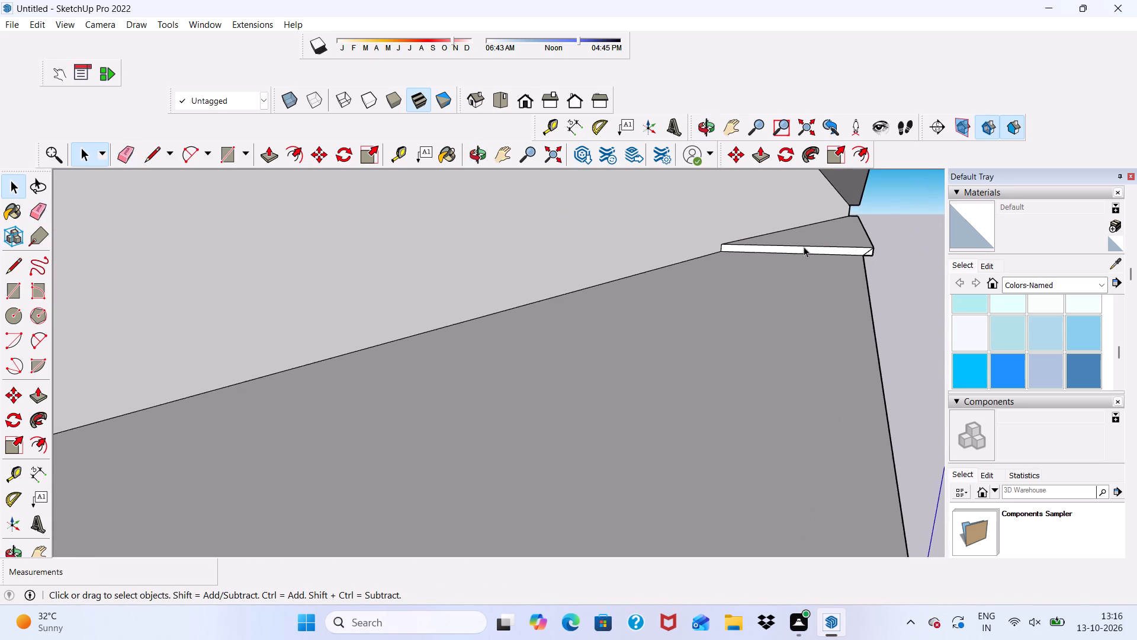
pyautogui.scroll(10, 873, 255)
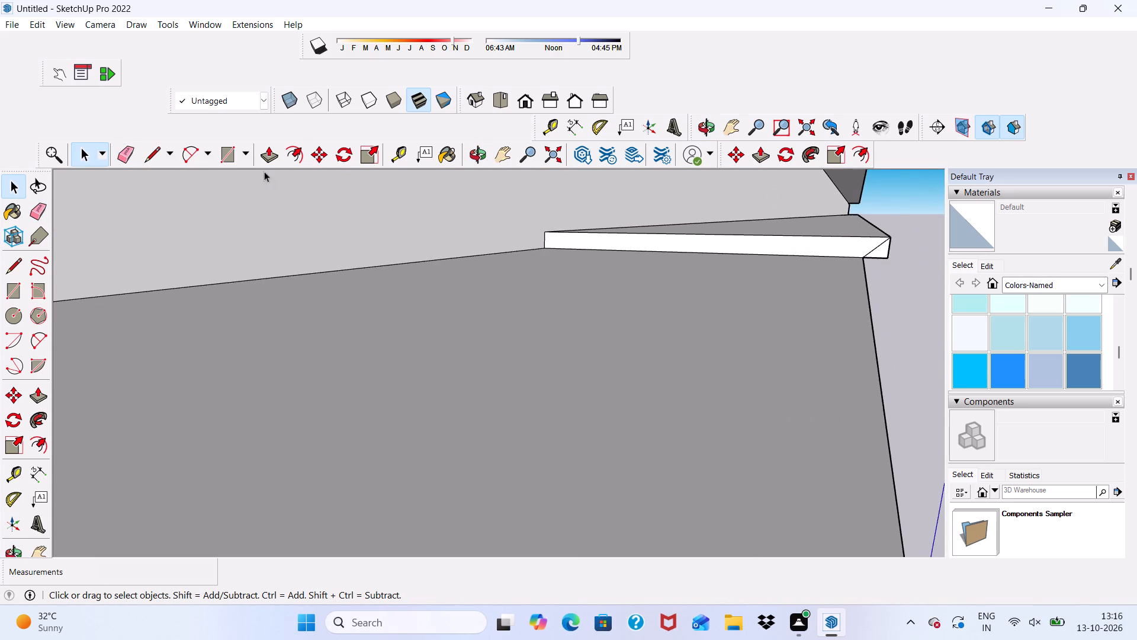
pyautogui.click(124, 160)
pyautogui.scroll(1, 979, 289)
pyautogui.scroll(1, 855, 230)
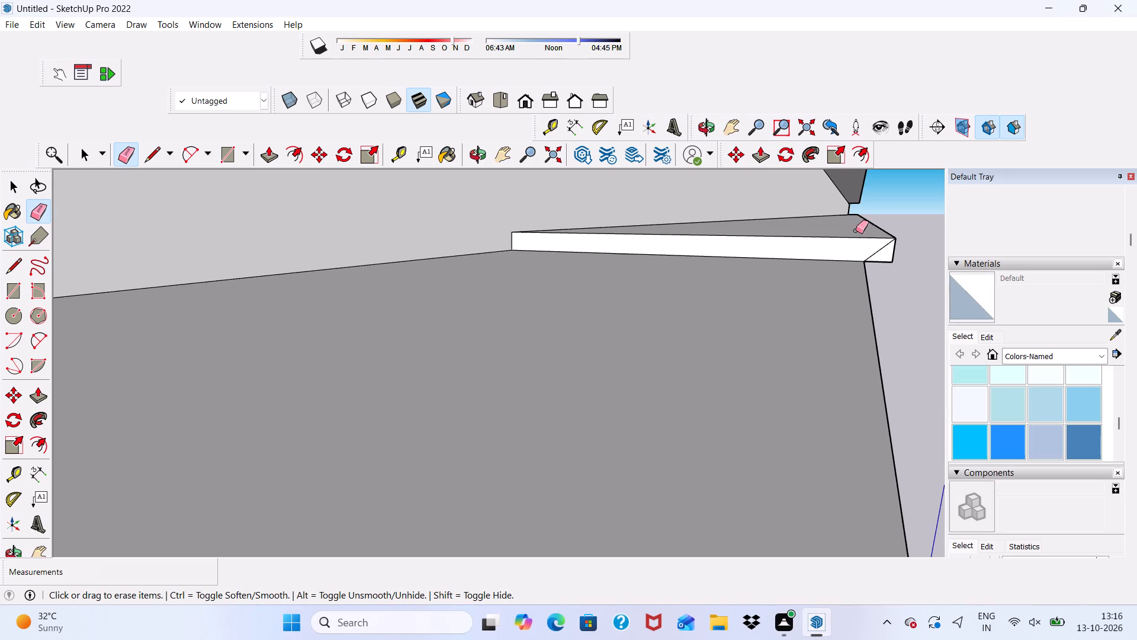
pyautogui.scroll(2, 856, 231)
pyautogui.click(892, 254)
pyautogui.click(892, 254)
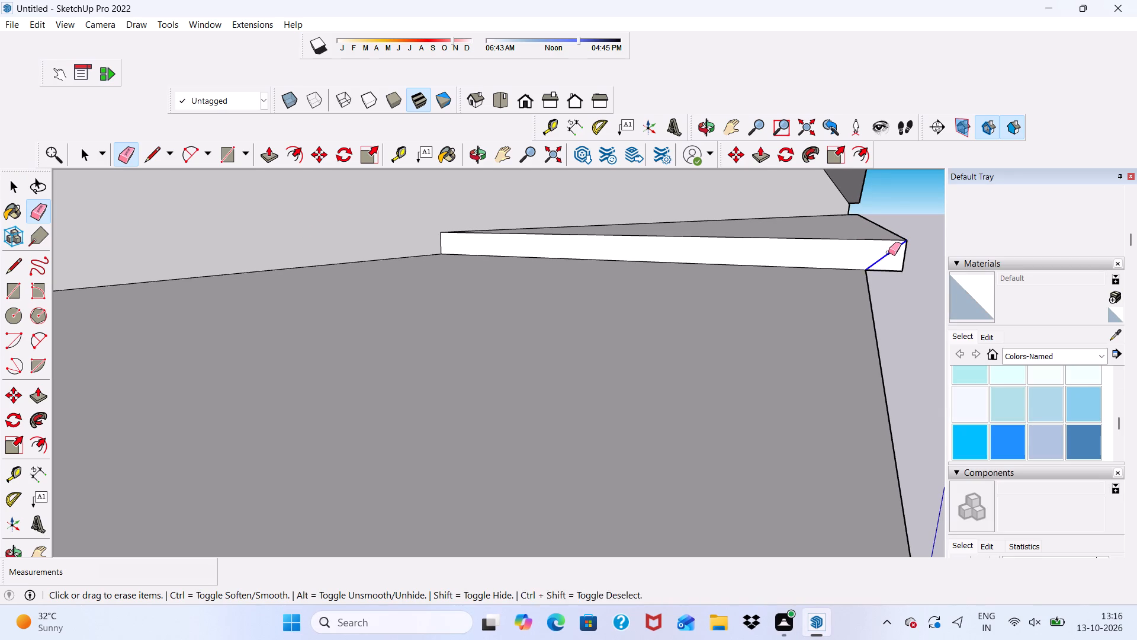
# Push/Pull the thin strip face 18' 9 1/8" along the side wall to the building's corner.
pyautogui.press('space')
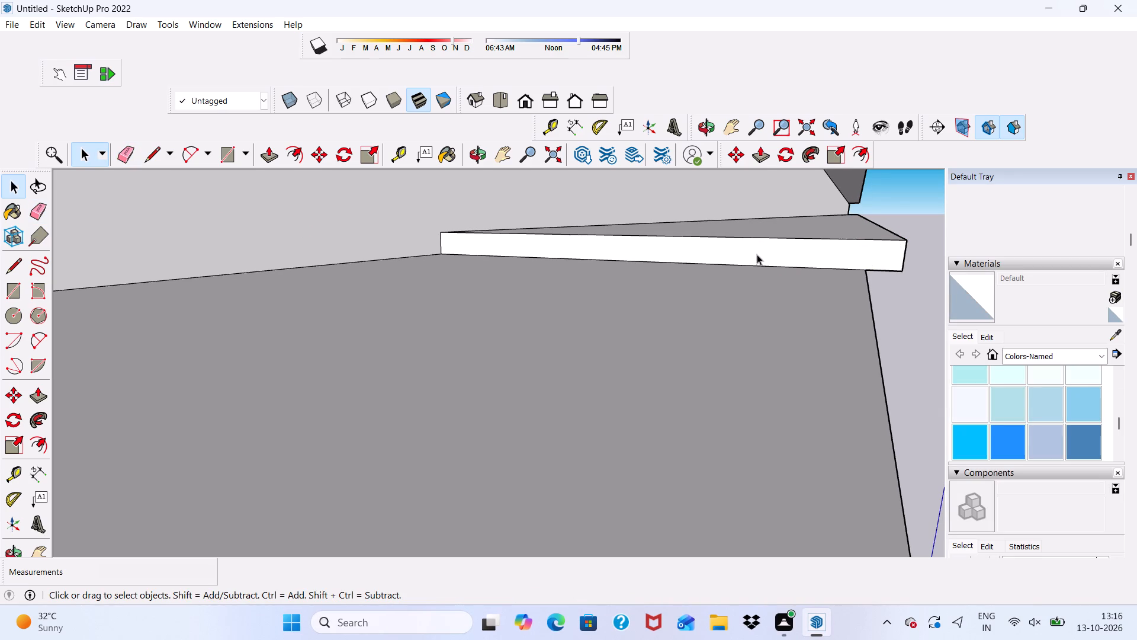
pyautogui.click(761, 255)
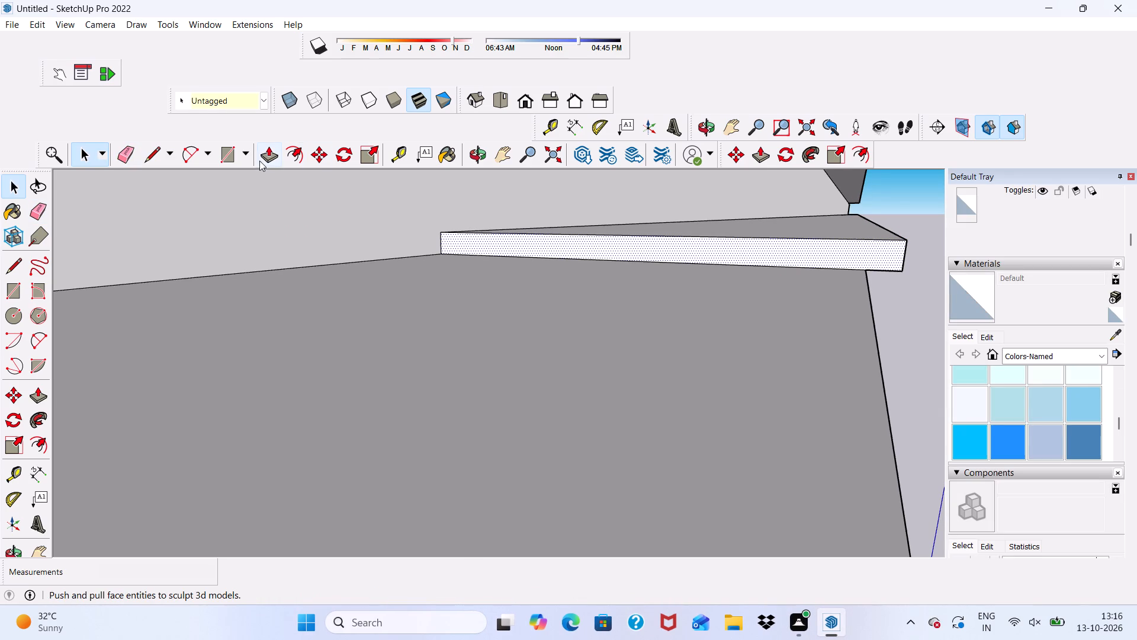
pyautogui.click(263, 155)
pyautogui.click(589, 245)
pyautogui.scroll(-5, 584, 260)
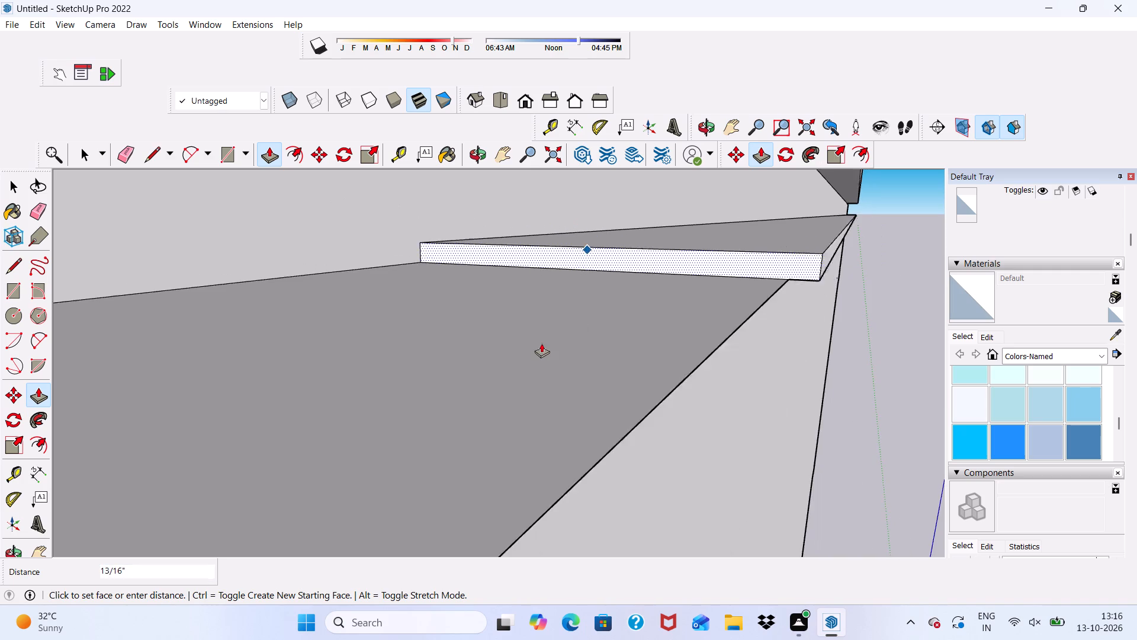
pyautogui.scroll(-20, 541, 344)
pyautogui.scroll(-10, 541, 344)
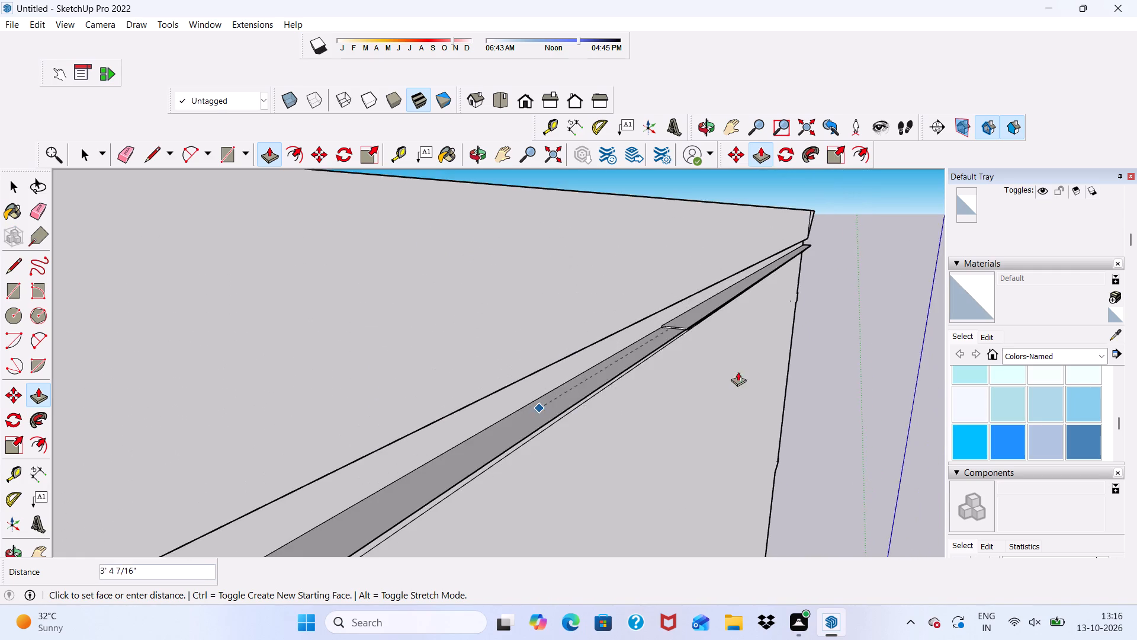
pyautogui.scroll(-20, 738, 372)
pyautogui.scroll(4, 725, 475)
pyautogui.scroll(3, 683, 430)
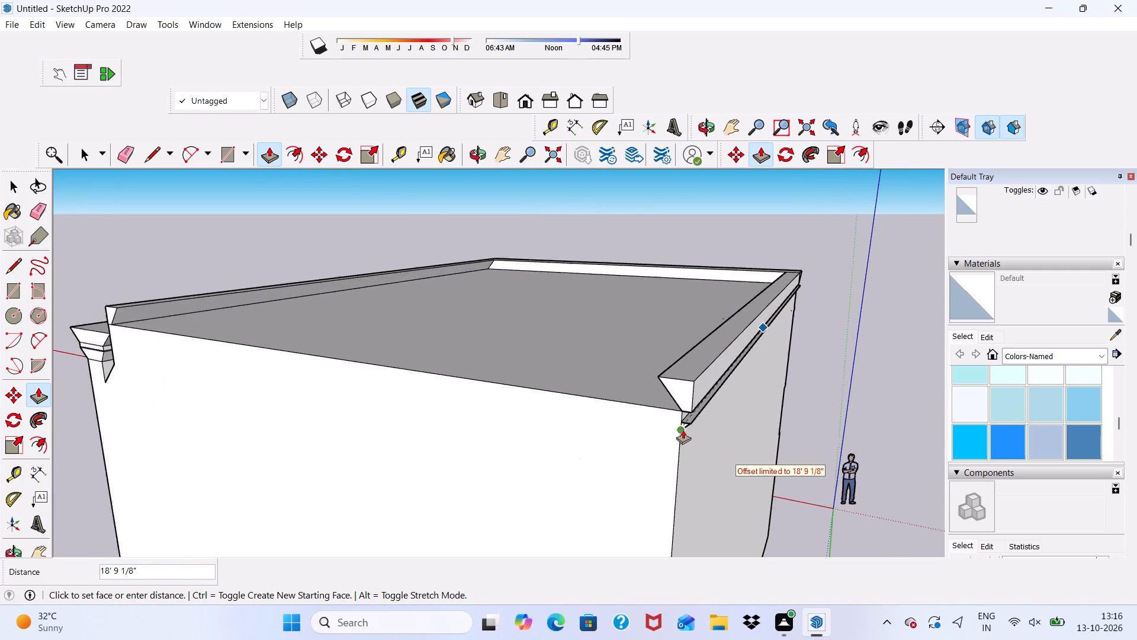
pyautogui.scroll(18, 683, 430)
pyautogui.scroll(4, 685, 397)
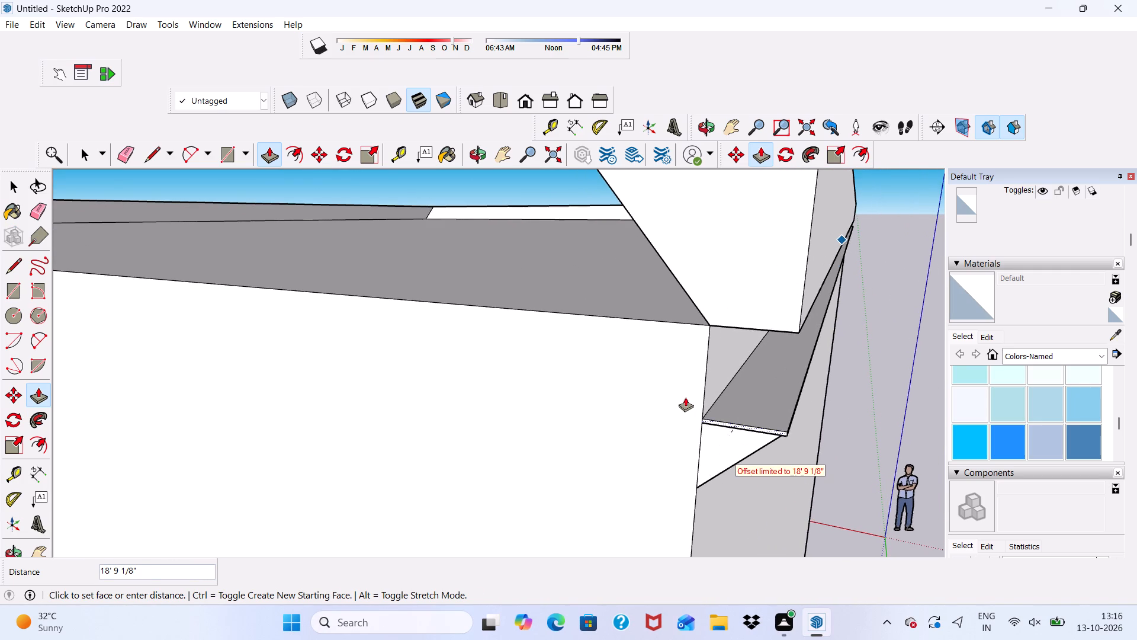
pyautogui.click(685, 397)
pyautogui.scroll(-2, 685, 401)
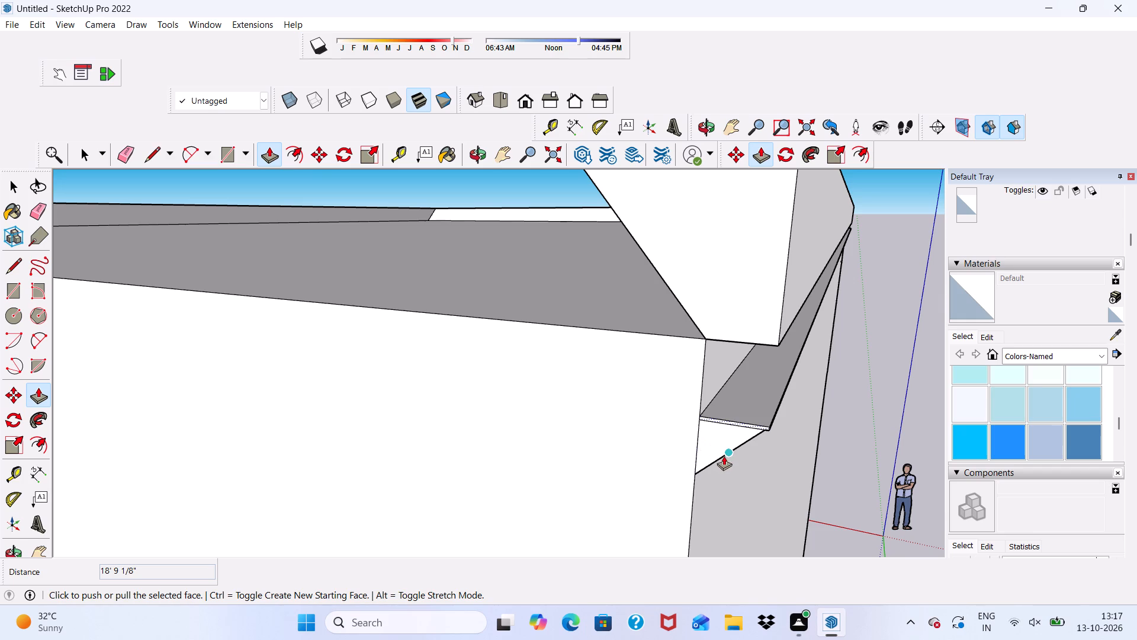
pyautogui.press('space')
# Examine the roof caps, bands, arched facade and side wall of the house from several sides.
pyautogui.scroll(-5, 657, 426)
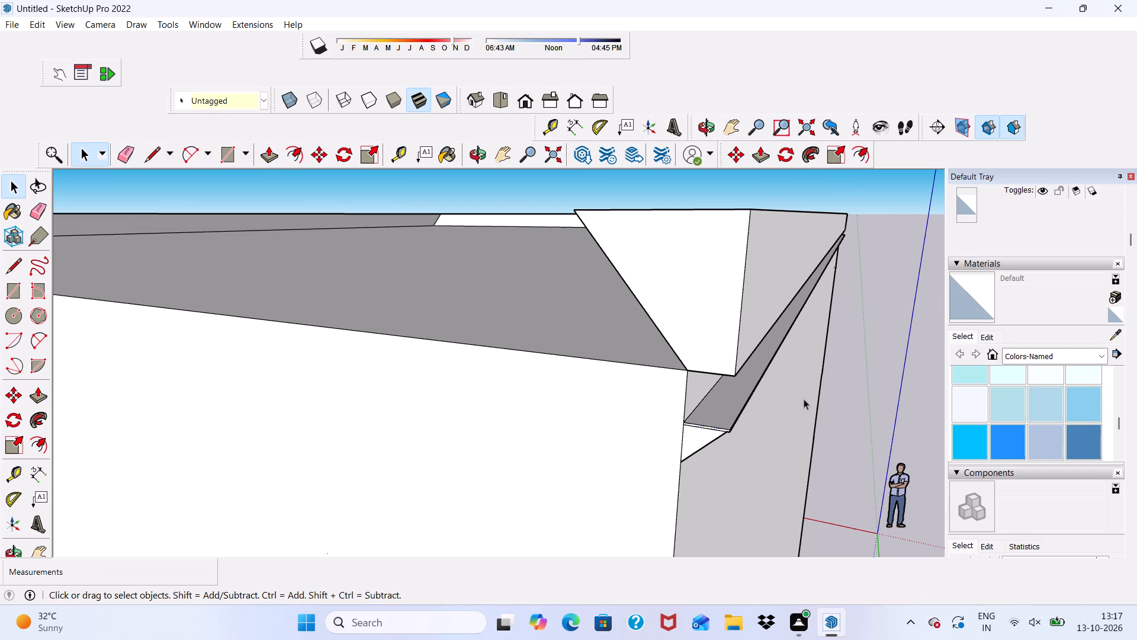
pyautogui.click(843, 385)
pyautogui.scroll(-3, 843, 398)
pyautogui.moveTo(843, 425); pyautogui.dragTo(420, 420, button='middle')
pyautogui.scroll(-15, 415, 409)
pyautogui.moveTo(612, 492); pyautogui.dragTo(410, 421, button='middle')
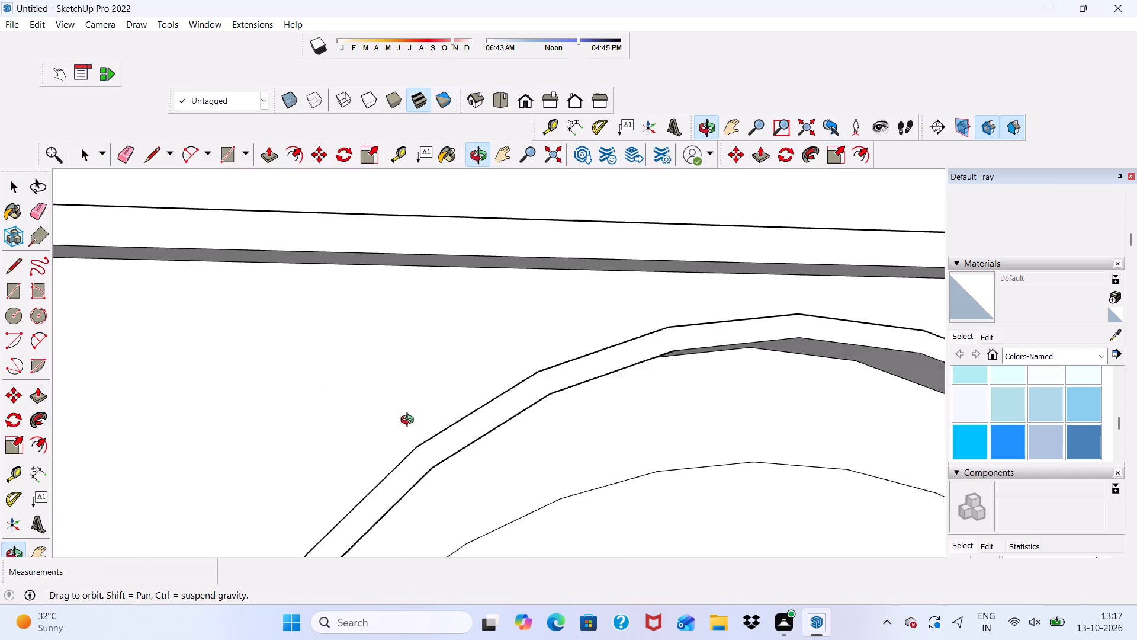
pyautogui.moveTo(410, 421); pyautogui.dragTo(397, 452, button='middle')
pyautogui.scroll(-8, 404, 447)
pyautogui.moveTo(727, 575); pyautogui.dragTo(669, 482, button='middle')
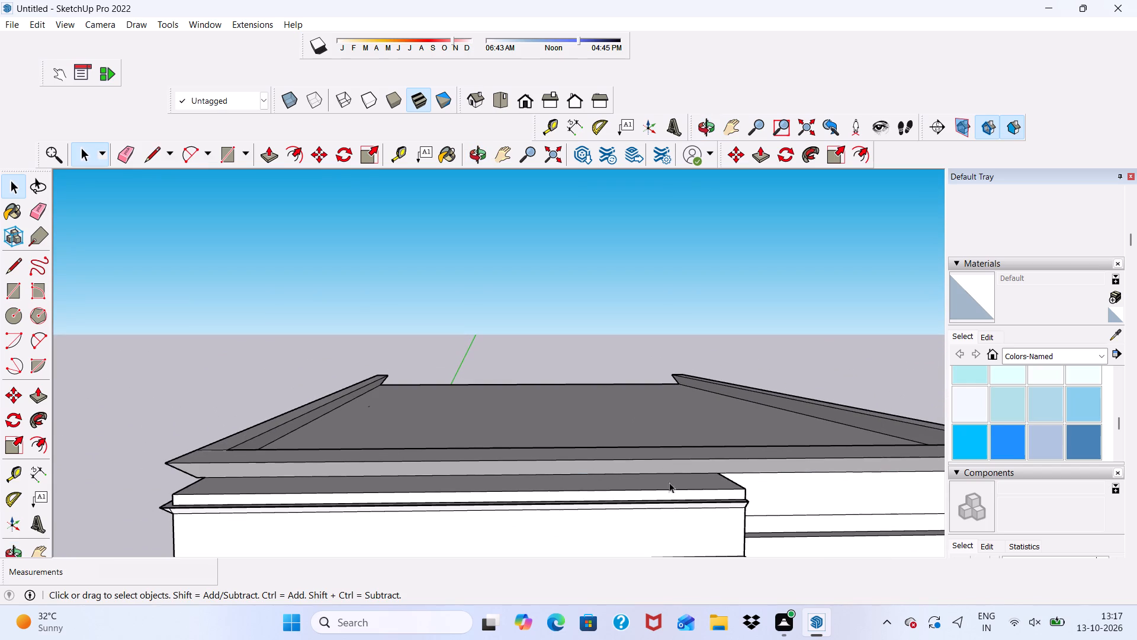
pyautogui.moveTo(669, 482); pyautogui.dragTo(663, 473, button='middle')
pyautogui.scroll(-8, 670, 487)
pyautogui.moveTo(709, 538); pyautogui.dragTo(620, 477, button='middle')
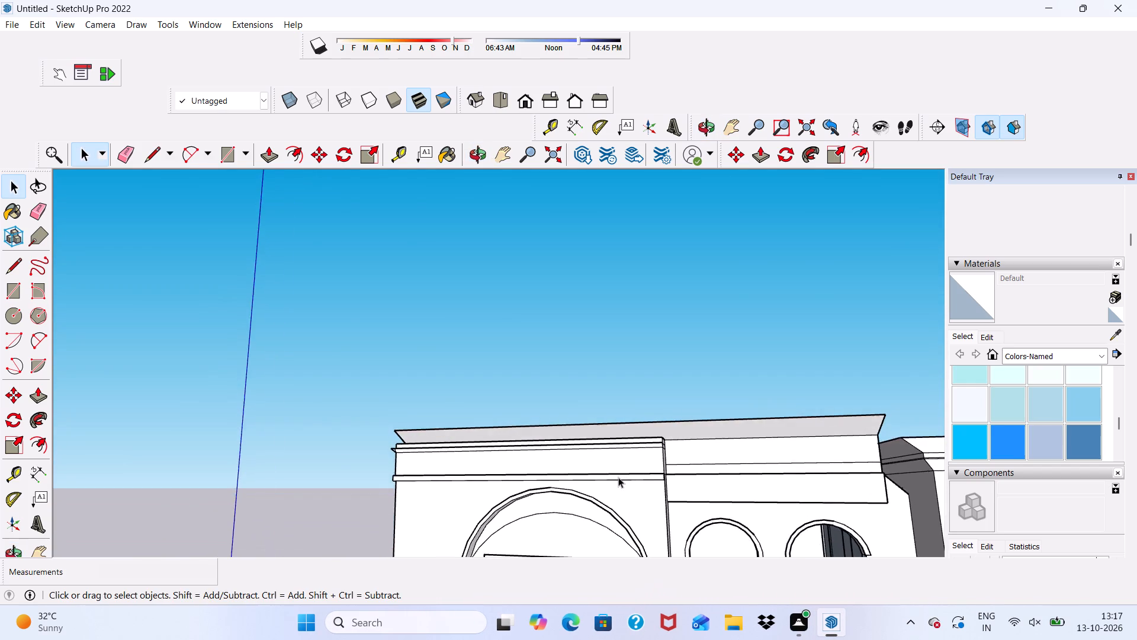
pyautogui.scroll(-10, 615, 482)
pyautogui.scroll(-1, 791, 377)
pyautogui.scroll(2, 786, 441)
pyautogui.scroll(5, 617, 533)
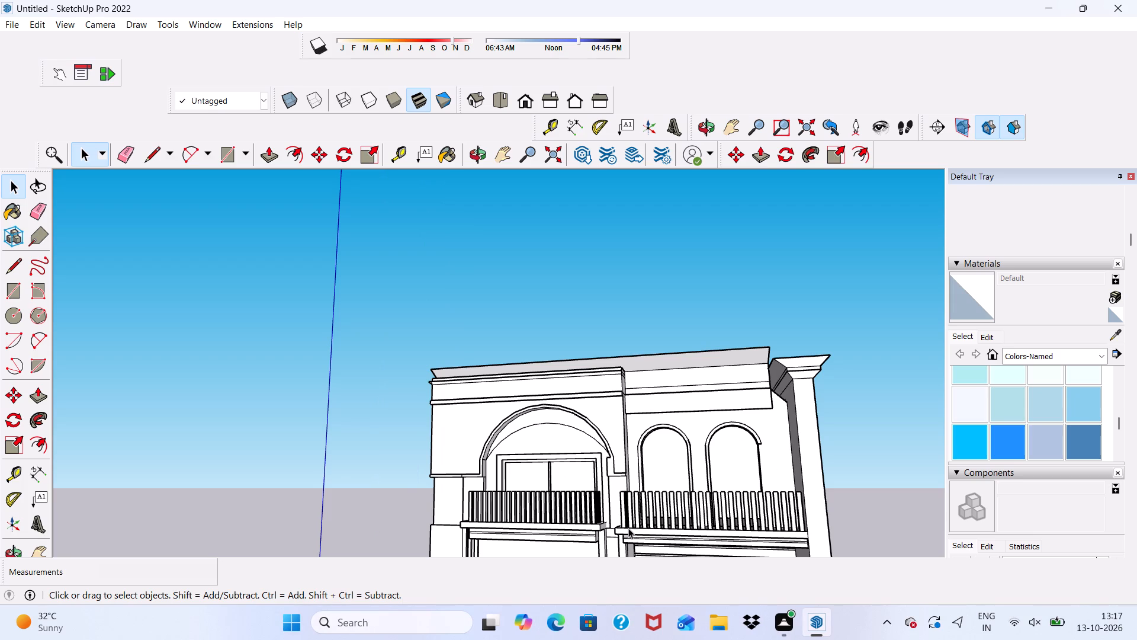
pyautogui.scroll(-3, 555, 438)
pyautogui.scroll(-4, 499, 344)
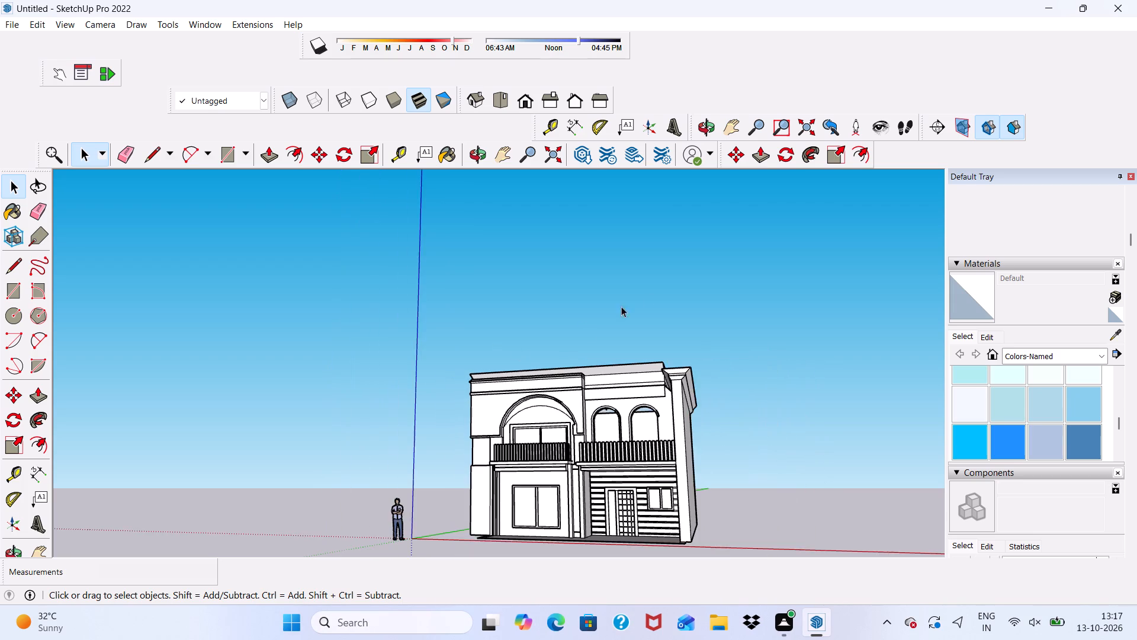
pyautogui.moveTo(656, 380); pyautogui.dragTo(694, 498, button='middle')
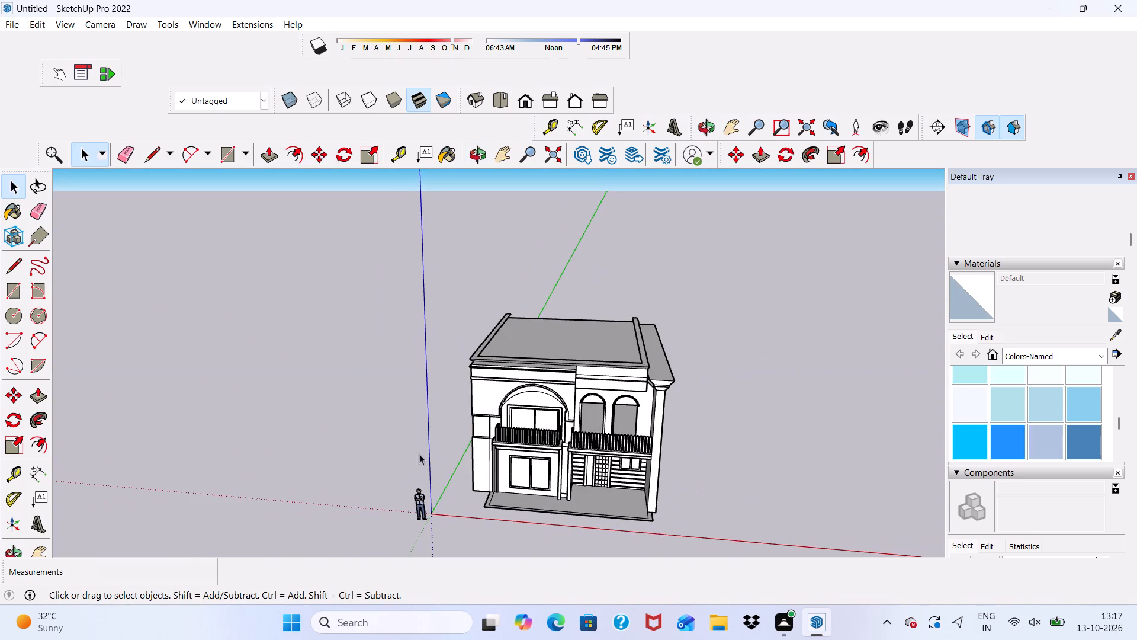
pyautogui.scroll(6, 433, 423)
pyautogui.scroll(7, 494, 471)
pyautogui.scroll(-6, 496, 471)
pyautogui.moveTo(494, 435); pyautogui.dragTo(663, 375, button='middle')
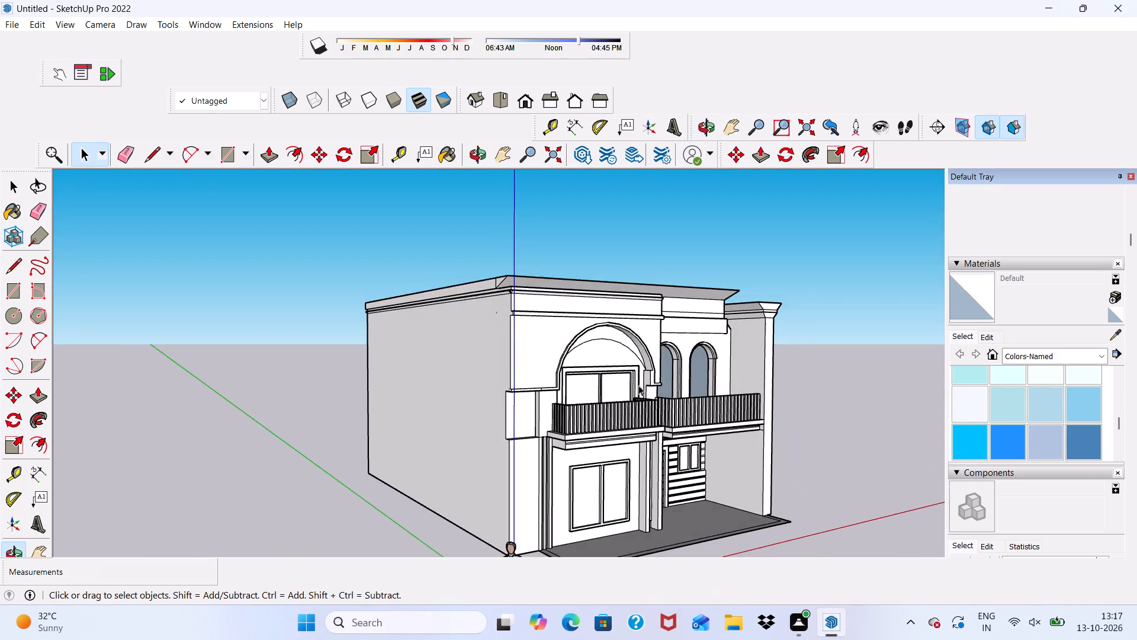
pyautogui.scroll(-5, 545, 395)
pyautogui.moveTo(531, 421); pyautogui.dragTo(489, 423, button='middle')
pyautogui.scroll(7, 489, 423)
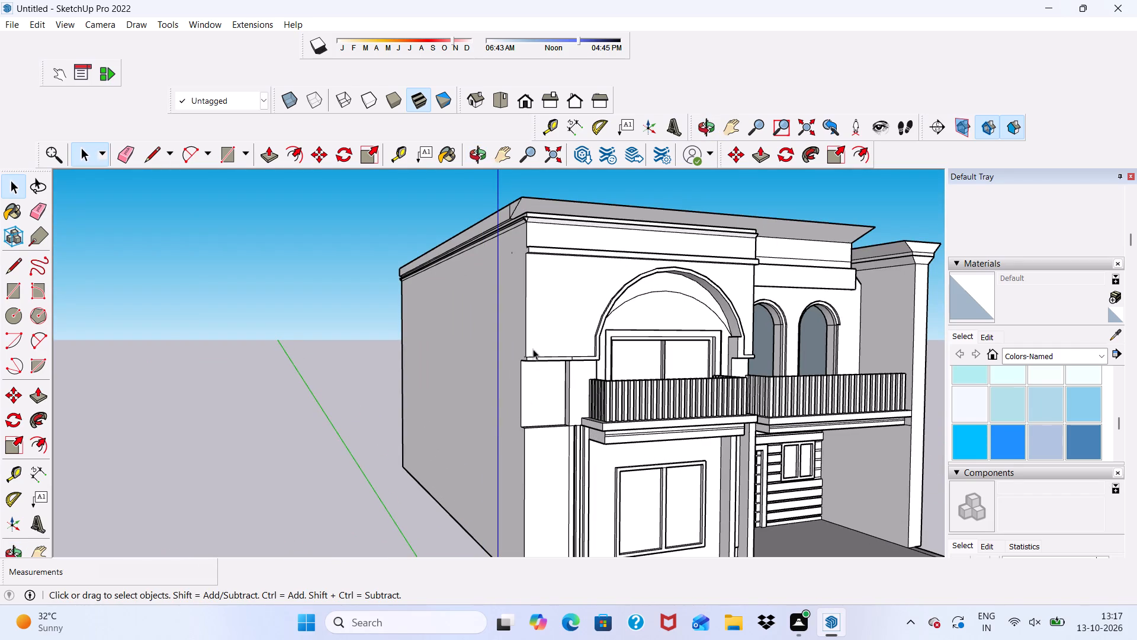
pyautogui.scroll(3, 535, 298)
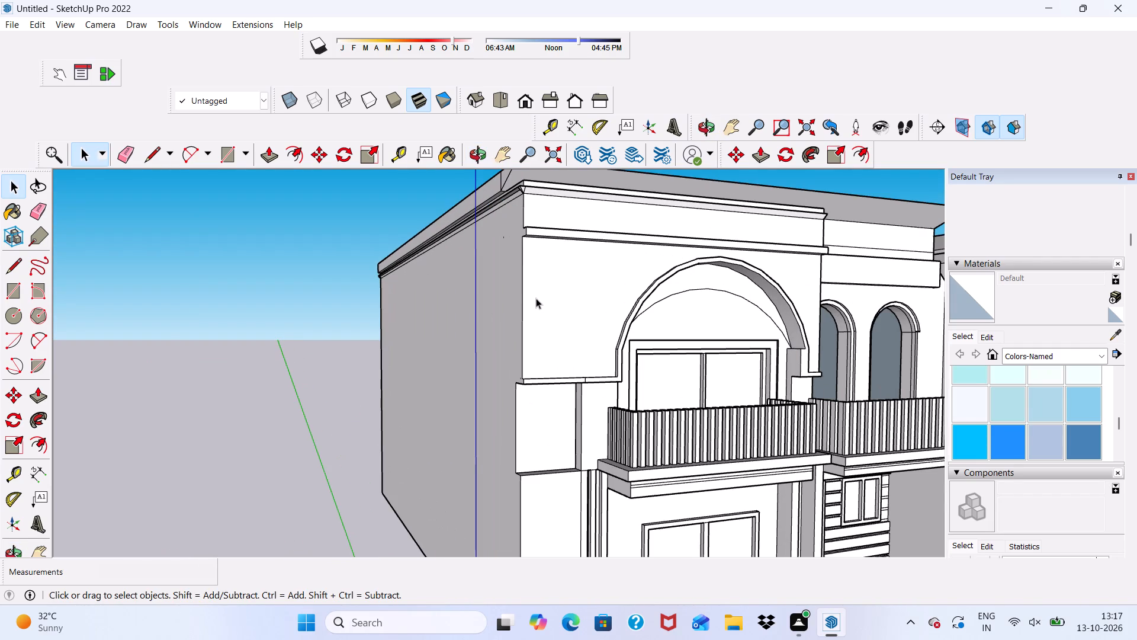
pyautogui.scroll(2, 536, 298)
pyautogui.scroll(-11, 536, 298)
pyautogui.moveTo(547, 289); pyautogui.dragTo(362, 226, button='middle')
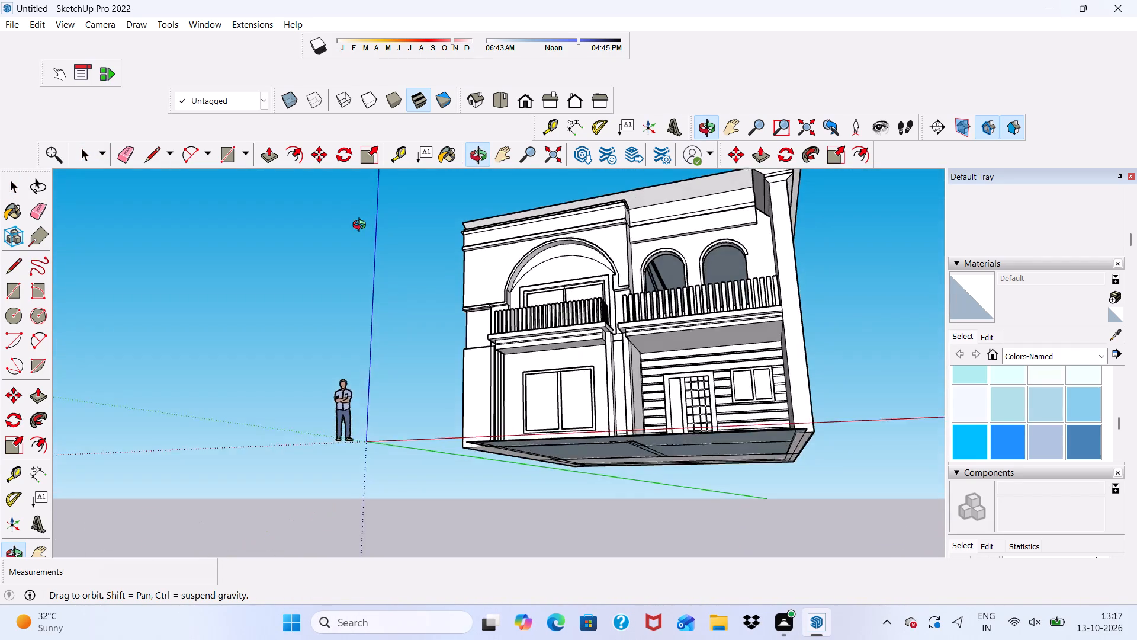
pyautogui.moveTo(362, 226); pyautogui.dragTo(692, 343, button='middle')
pyautogui.scroll(1, 522, 412)
# Push the long blank side wall face inward 2' 1 1/8".
pyautogui.click(521, 410)
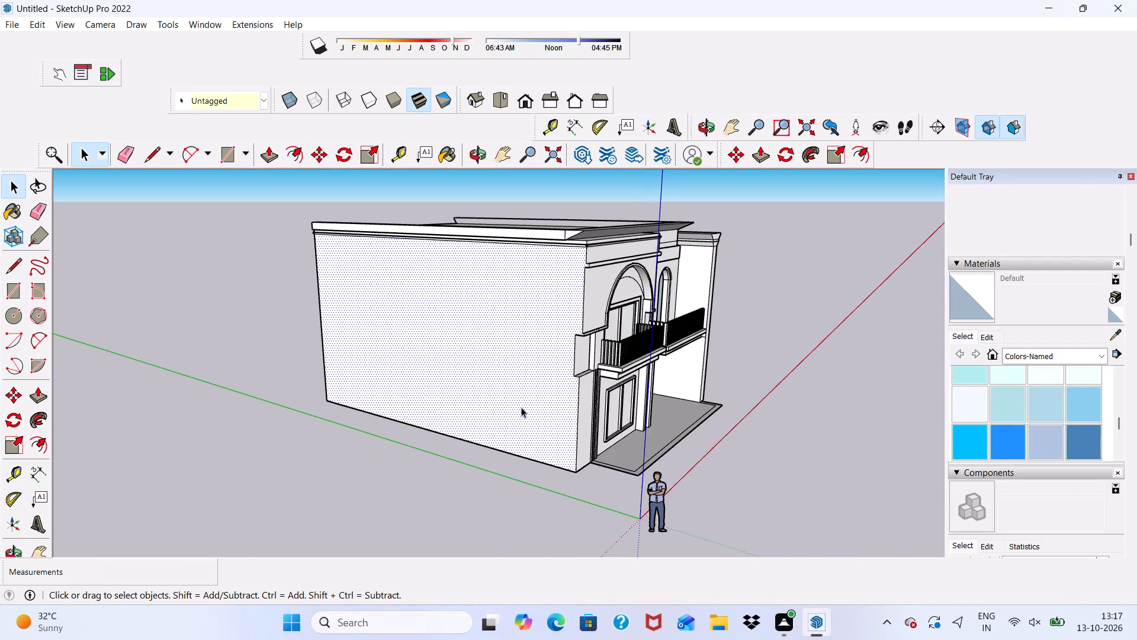
pyautogui.click(268, 152)
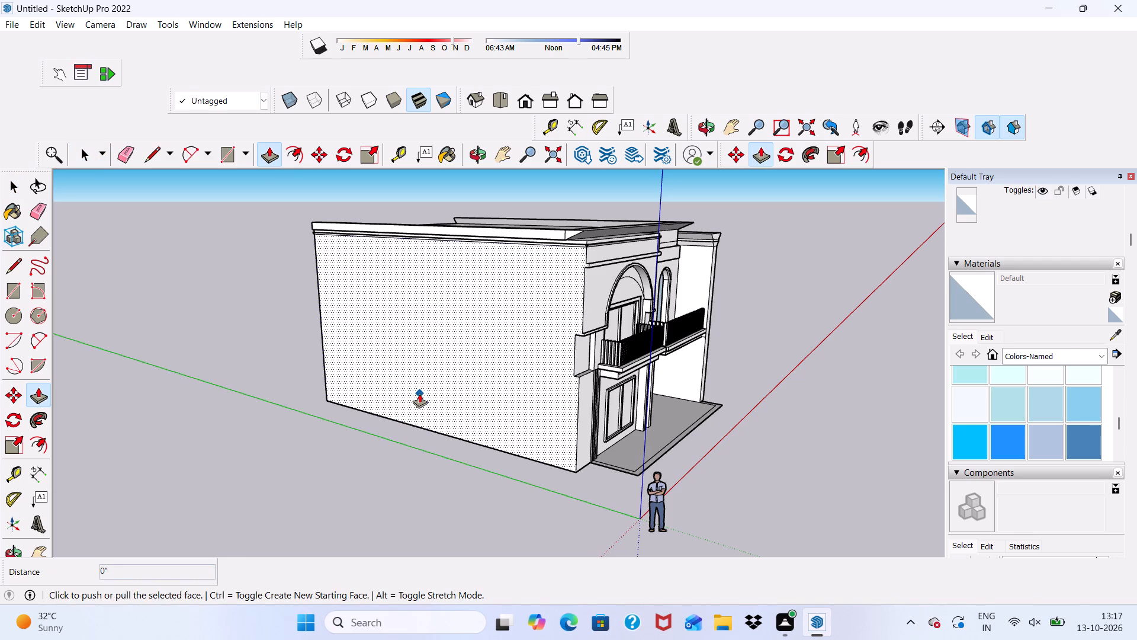
pyautogui.moveTo(419, 393); pyautogui.dragTo(458, 375)
pyautogui.scroll(6, 552, 414)
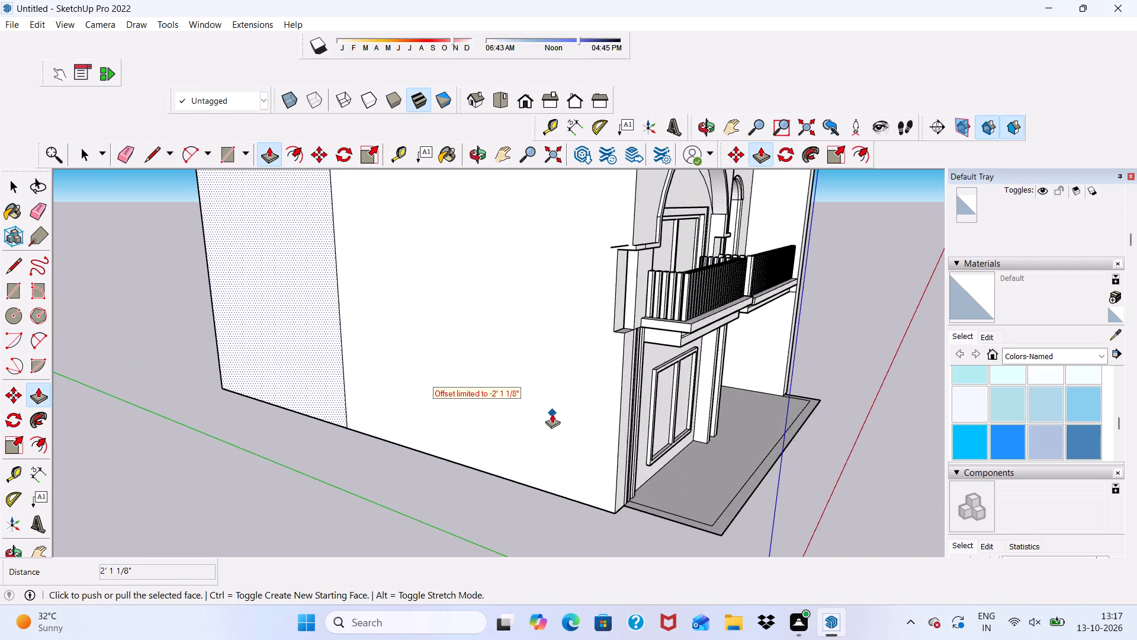
pyautogui.moveTo(552, 414); pyautogui.dragTo(449, 389, button='middle')
# Push/Pull the front portion of the side wall face 1 1/8".
pyautogui.moveTo(497, 342); pyautogui.dragTo(507, 338)
pyautogui.scroll(-1, 319, 359)
pyautogui.moveTo(319, 359); pyautogui.dragTo(505, 317, button='middle')
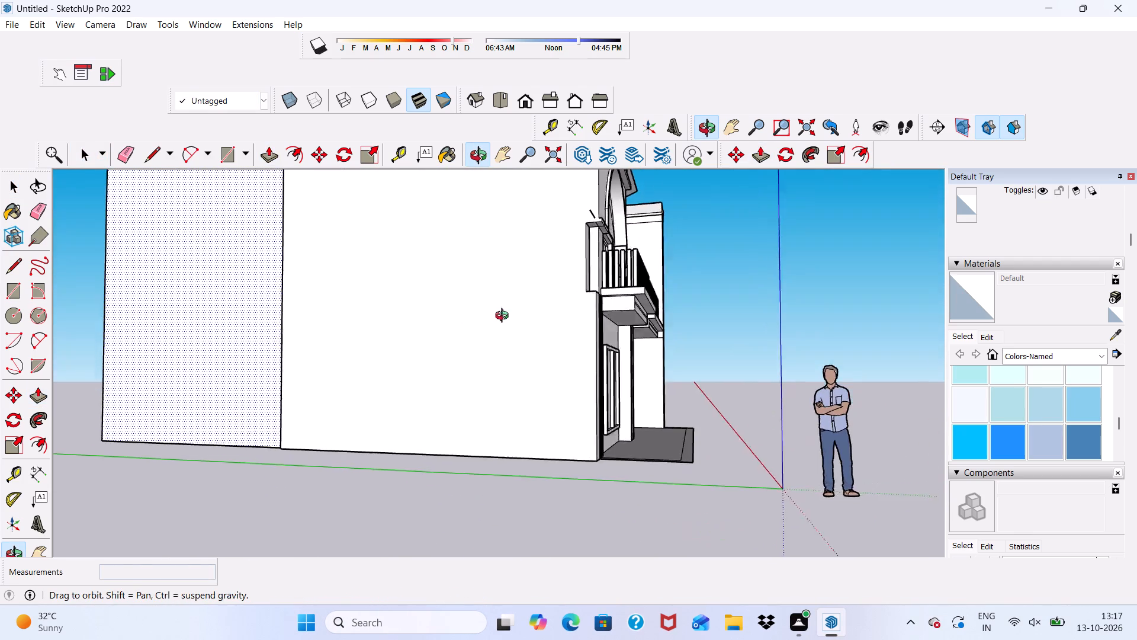
pyautogui.moveTo(505, 317); pyautogui.dragTo(515, 353, button='middle')
pyautogui.moveTo(461, 373); pyautogui.dragTo(483, 351)
# Erase the stray edge projecting along the side wall beside the base of the arched surround near the balcony.
pyautogui.scroll(-7, 385, 359)
pyautogui.moveTo(432, 421); pyautogui.dragTo(412, 423, button='middle')
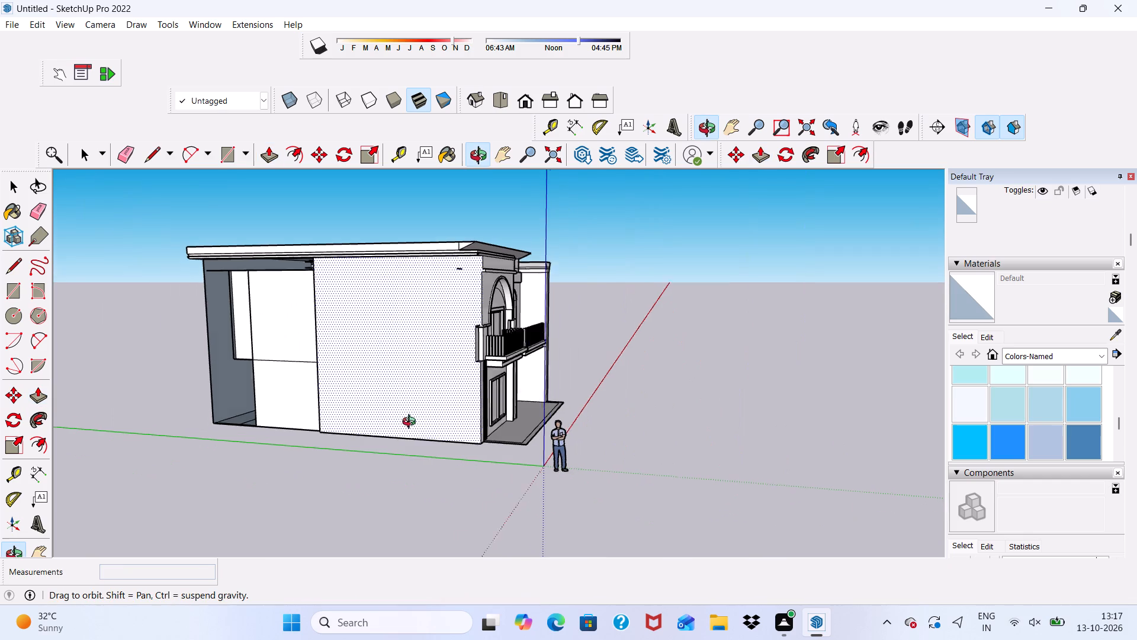
pyautogui.moveTo(412, 423); pyautogui.dragTo(23, 422, button='middle')
pyautogui.scroll(13, 417, 352)
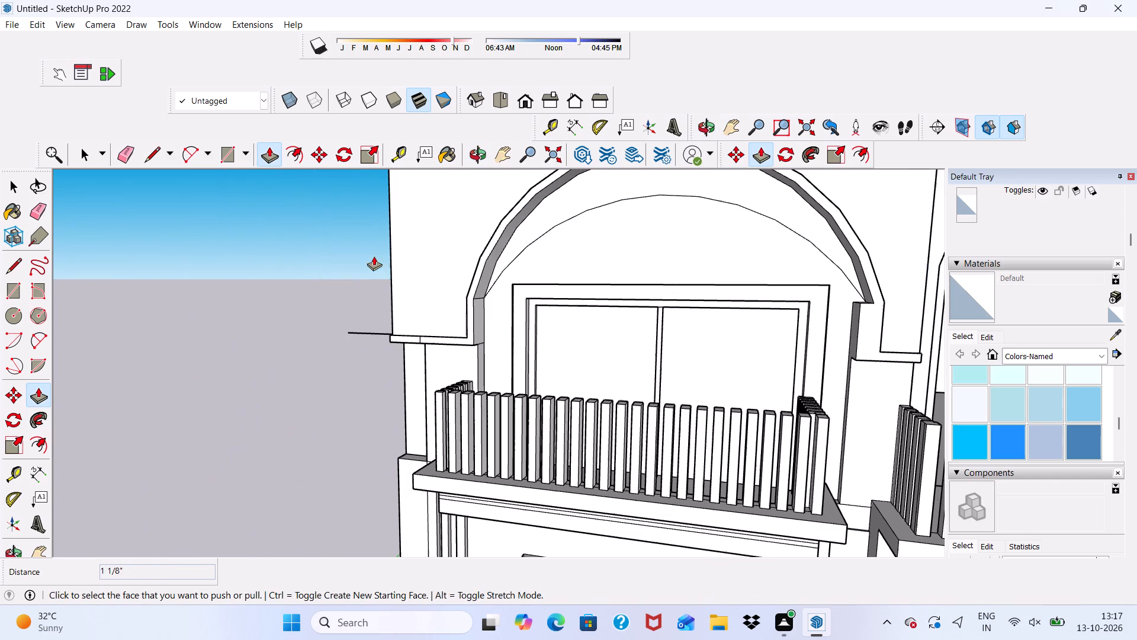
pyautogui.moveTo(374, 265); pyautogui.dragTo(618, 298, button='middle')
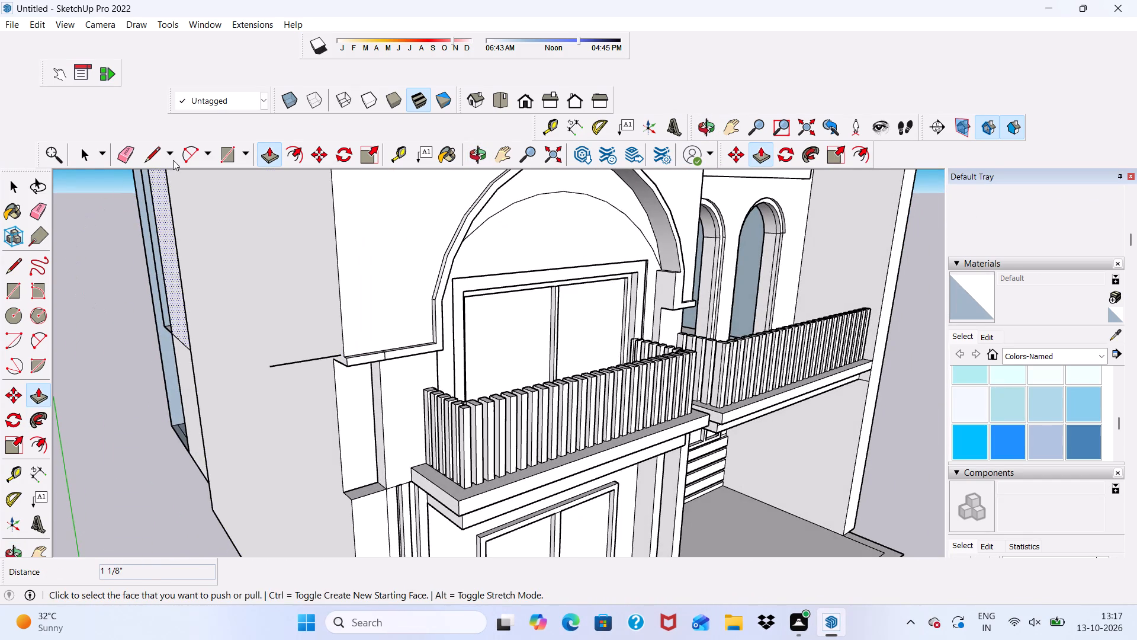
pyautogui.moveTo(124, 149); pyautogui.dragTo(129, 161)
pyautogui.click(301, 362)
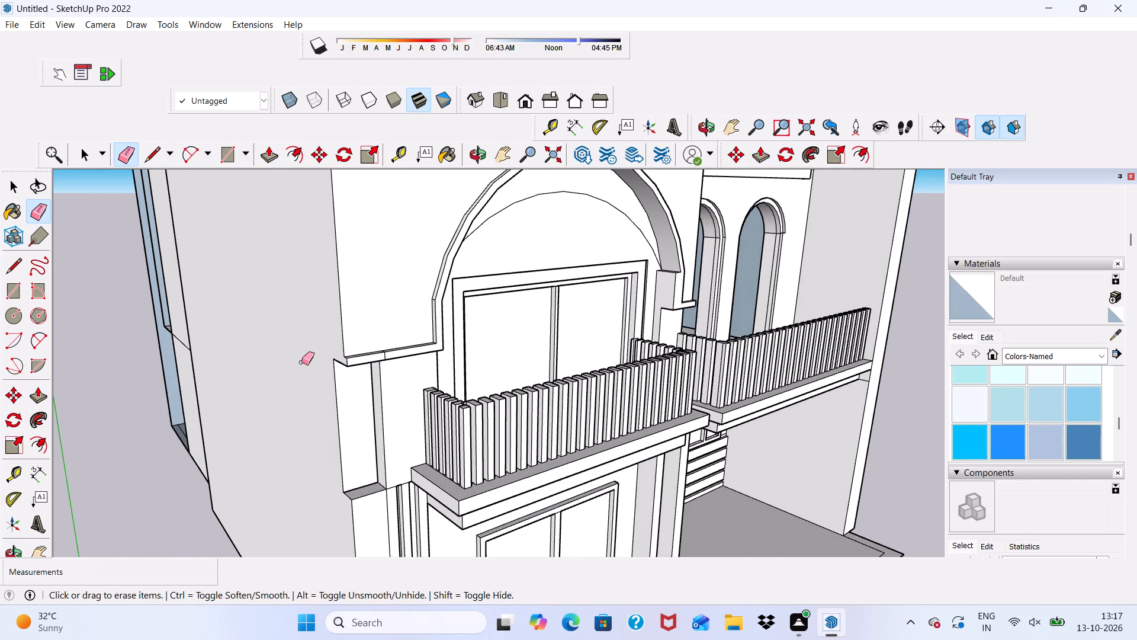
# Erase the short edge across the top of the side wall's narrow rear end face.
pyautogui.scroll(-6, 301, 362)
pyautogui.moveTo(293, 398); pyautogui.dragTo(516, 373, button='middle')
pyautogui.scroll(-6, 203, 317)
pyautogui.moveTo(234, 366); pyautogui.dragTo(394, 315, button='middle')
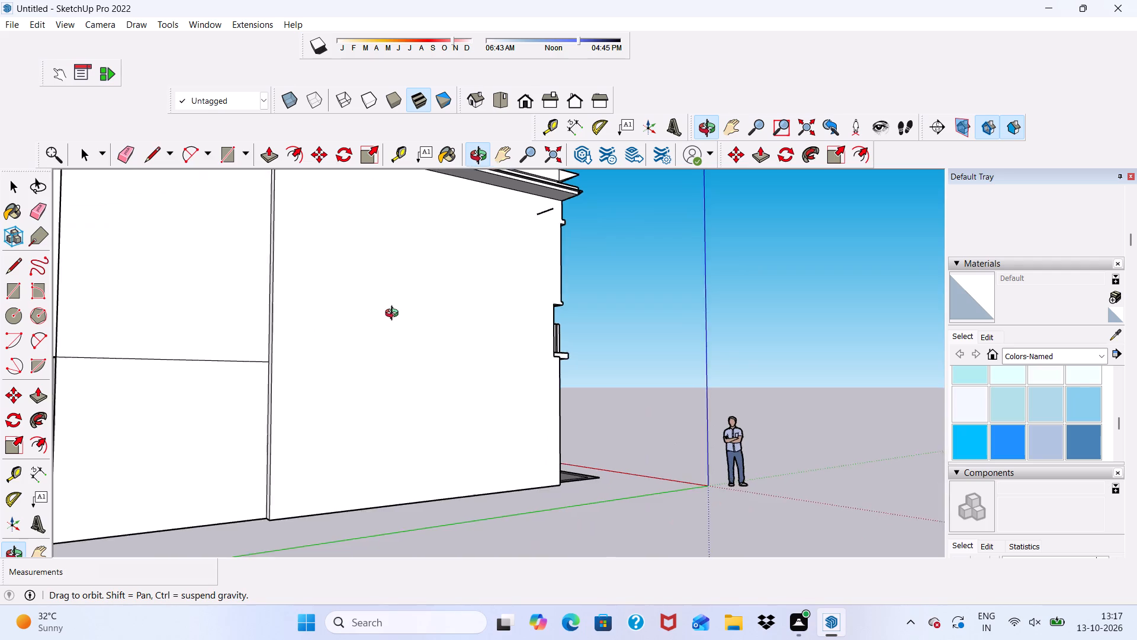
pyautogui.moveTo(394, 315); pyautogui.dragTo(478, 350, button='middle')
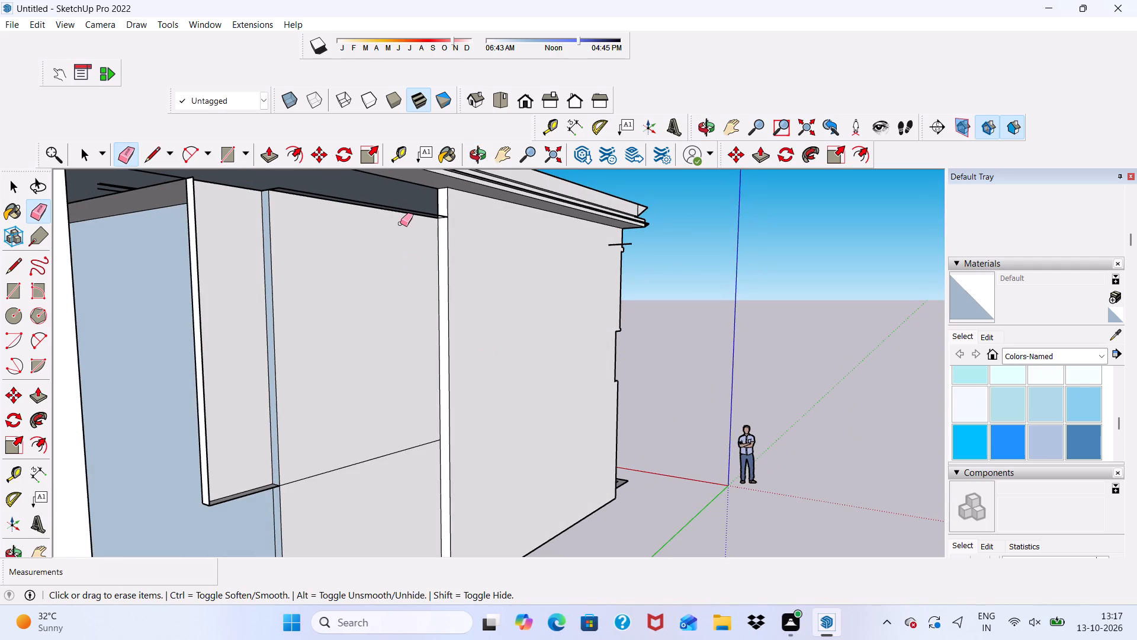
pyautogui.scroll(8, 406, 206)
pyautogui.moveTo(467, 223); pyautogui.dragTo(471, 230)
pyautogui.scroll(-5, 471, 230)
# Push/Pull the side wall's narrow rear end face 18' 9 1/8" to the rear corner of the house.
pyautogui.click(268, 152)
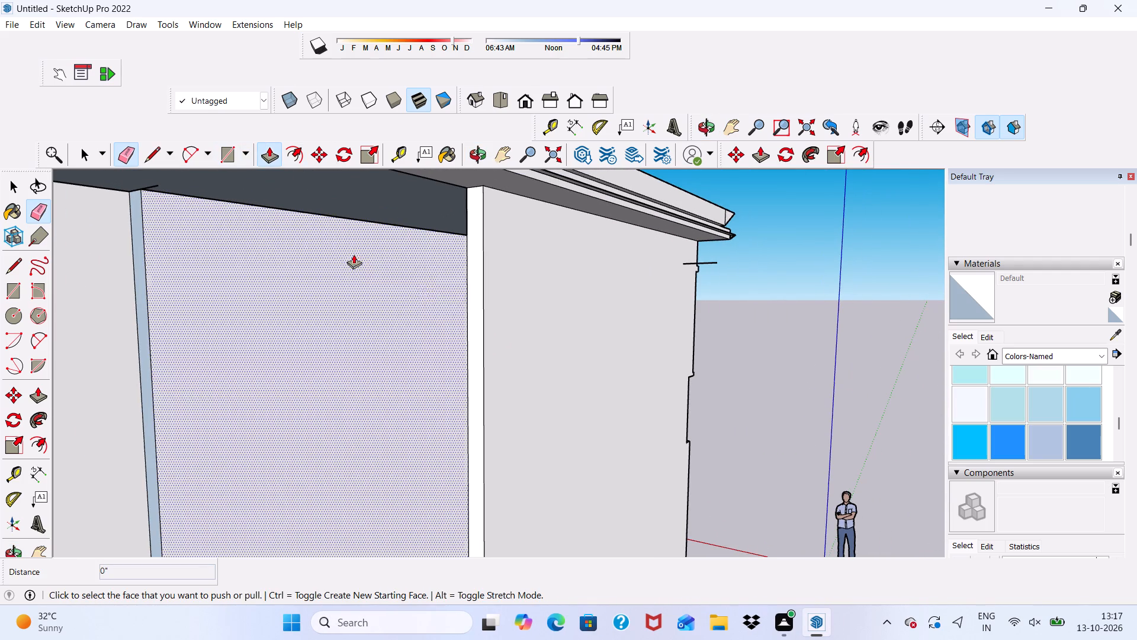
pyautogui.click(476, 292)
pyautogui.scroll(-16, 303, 283)
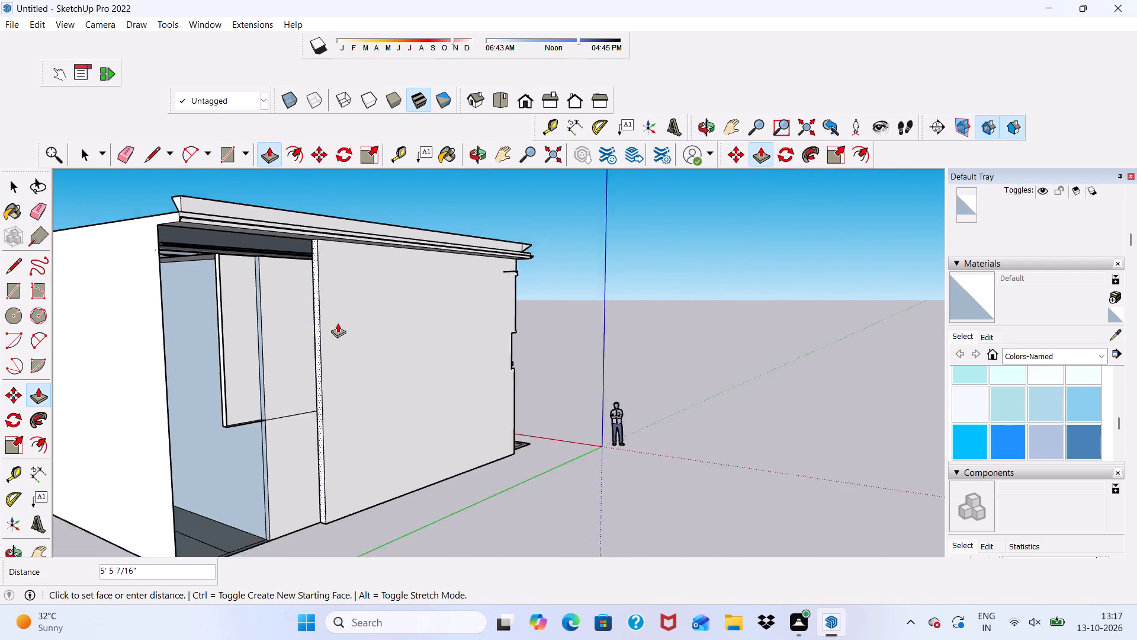
pyautogui.scroll(-1, 338, 323)
pyautogui.scroll(2, 200, 266)
pyautogui.click(201, 264)
# Erase the short stray diagonal edge on the long side wall below the roof band near the front corner.
pyautogui.scroll(-5, 204, 263)
pyautogui.moveTo(244, 302); pyautogui.dragTo(243, 308, button='middle')
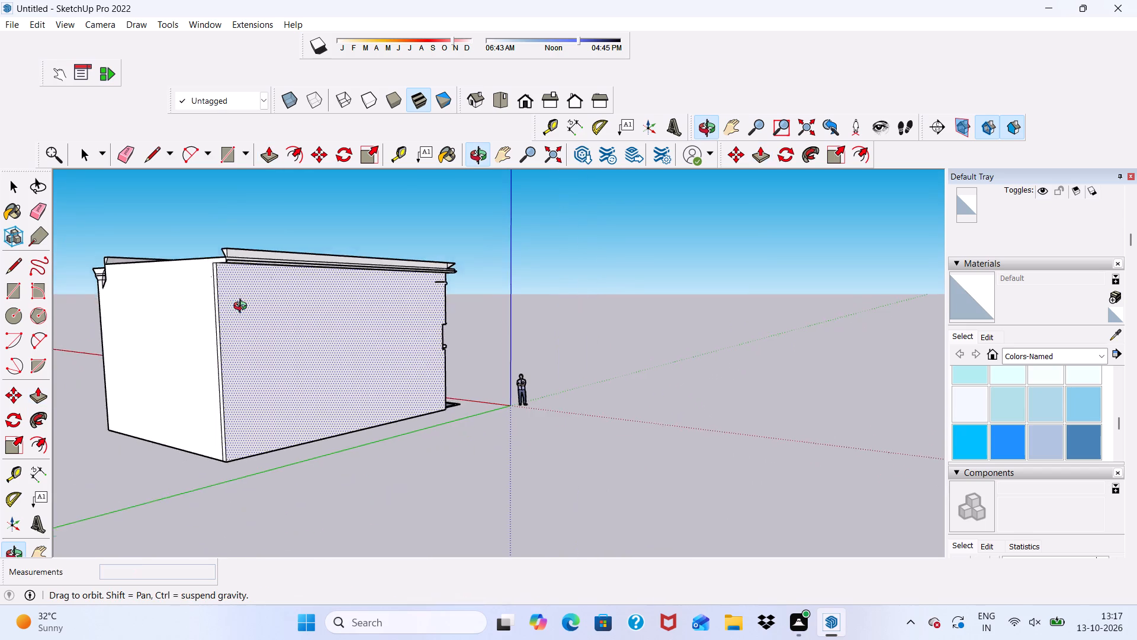
pyautogui.moveTo(243, 308); pyautogui.dragTo(0, 311, button='middle')
pyautogui.scroll(-1, 0, 311)
pyautogui.moveTo(490, 270); pyautogui.dragTo(483, 262, button='middle')
pyautogui.scroll(6, 484, 264)
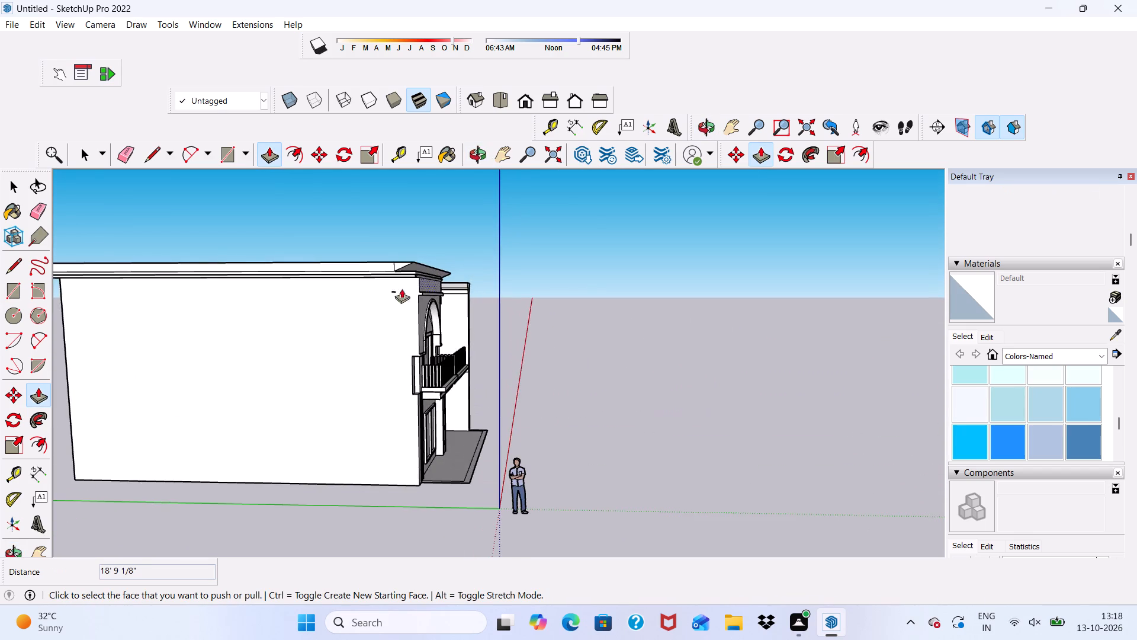
pyautogui.scroll(5, 373, 234)
pyautogui.scroll(5, 421, 288)
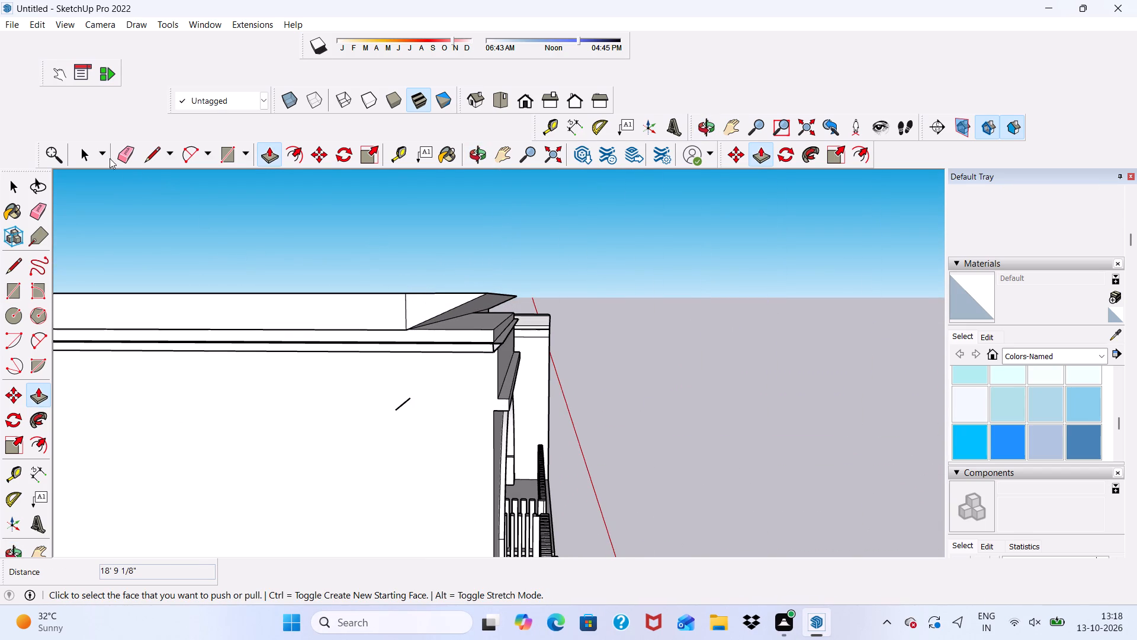
pyautogui.click(121, 153)
pyautogui.click(395, 407)
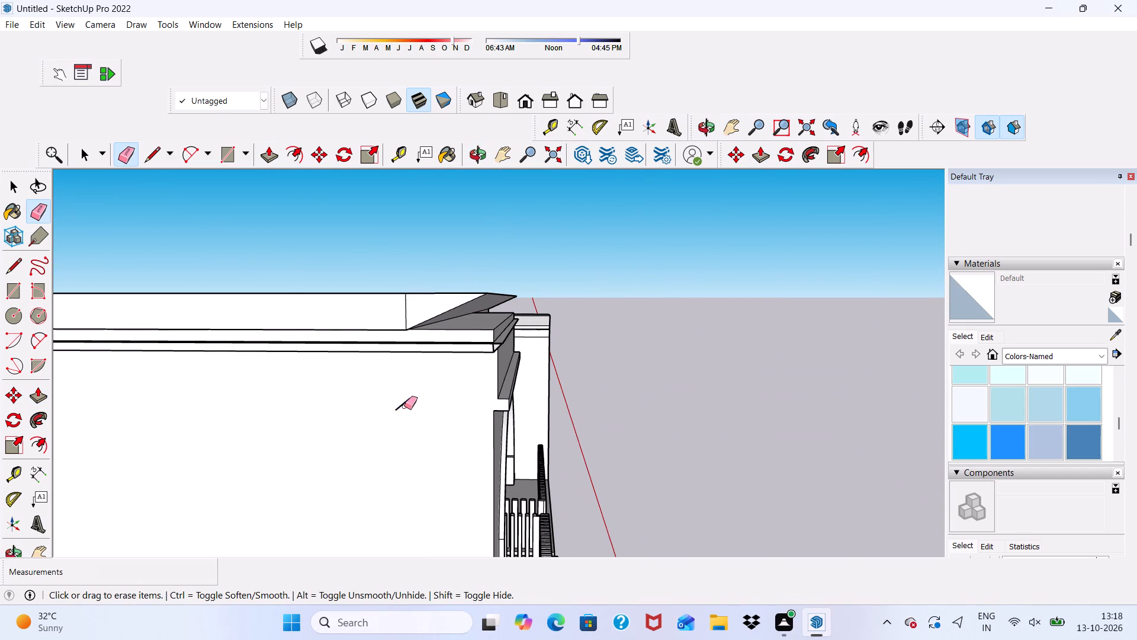
pyautogui.click(403, 407)
# Examine the front facade, roof caps, arches and balconies of the house from several angles.
pyautogui.scroll(-6, 403, 402)
pyautogui.moveTo(592, 398); pyautogui.dragTo(117, 363, button='middle')
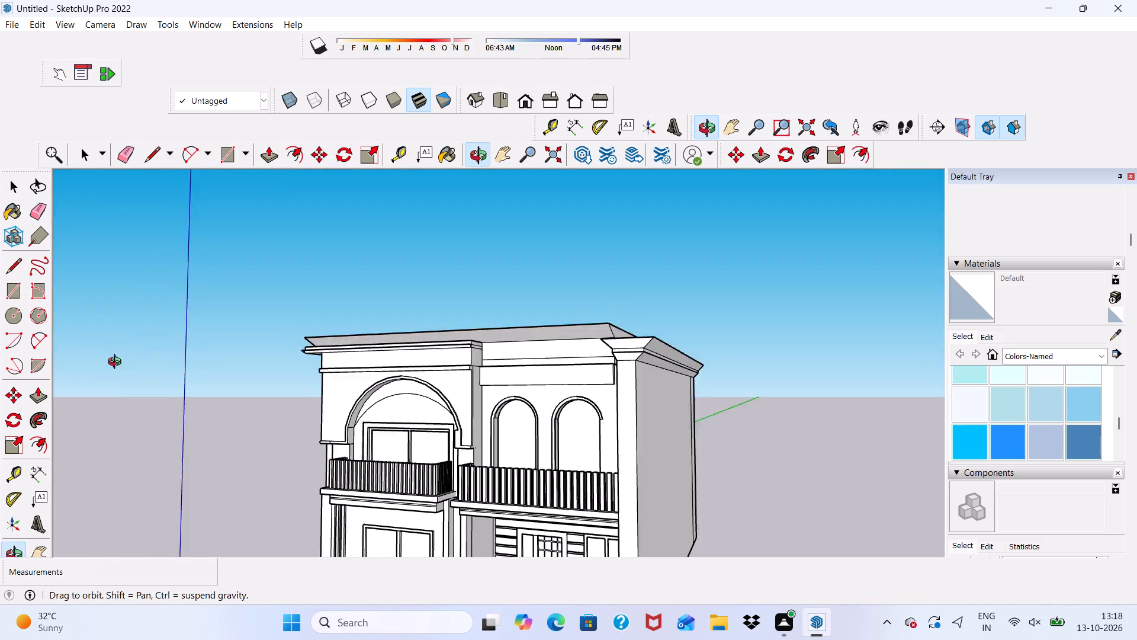
pyautogui.moveTo(117, 363); pyautogui.dragTo(173, 420, button='middle')
pyautogui.scroll(-6, 402, 398)
pyautogui.moveTo(510, 497); pyautogui.dragTo(589, 428, button='middle')
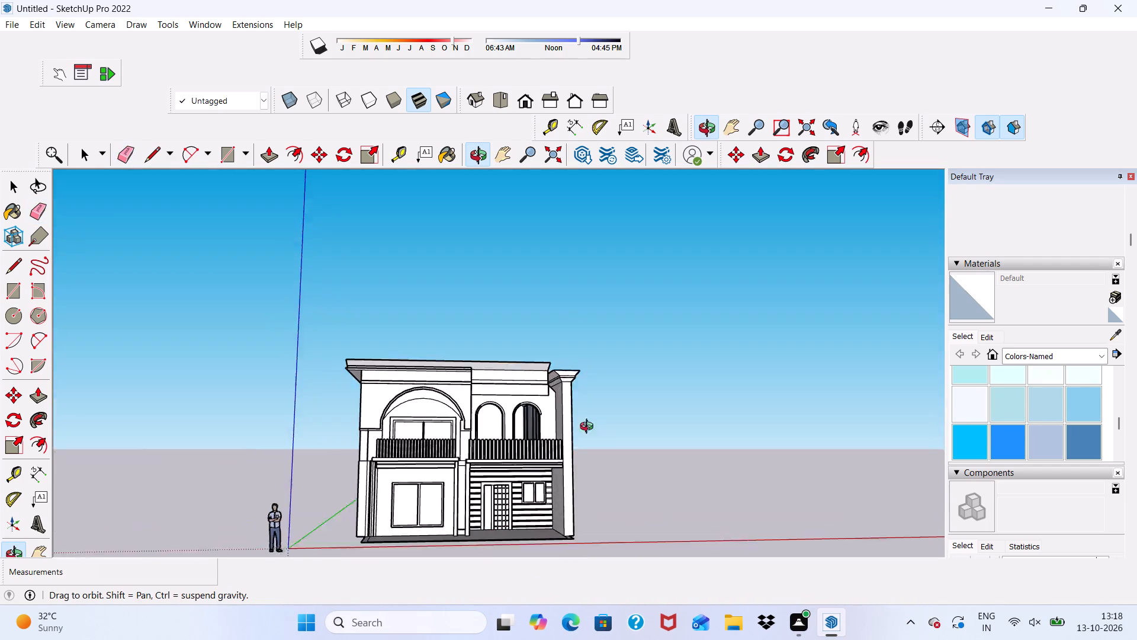
pyautogui.moveTo(589, 428); pyautogui.dragTo(598, 466, button='middle')
pyautogui.scroll(2, 598, 466)
pyautogui.press('space')
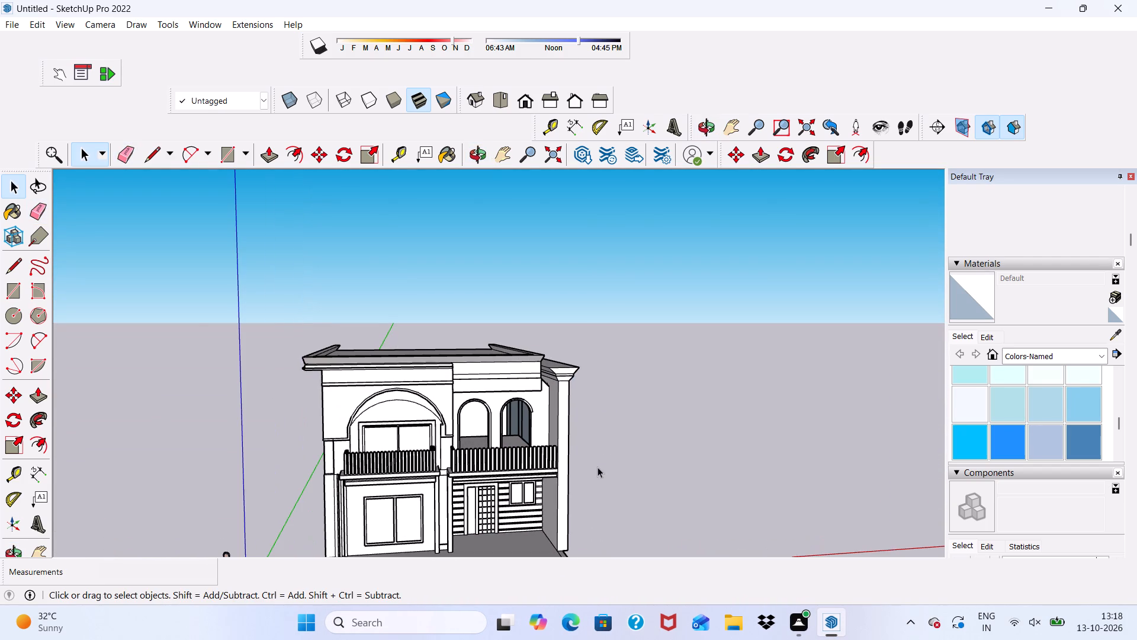
pyautogui.scroll(6, 587, 461)
pyautogui.scroll(-9, 560, 433)
pyautogui.scroll(7, 599, 535)
pyautogui.scroll(7, 332, 482)
pyautogui.scroll(-4, 334, 478)
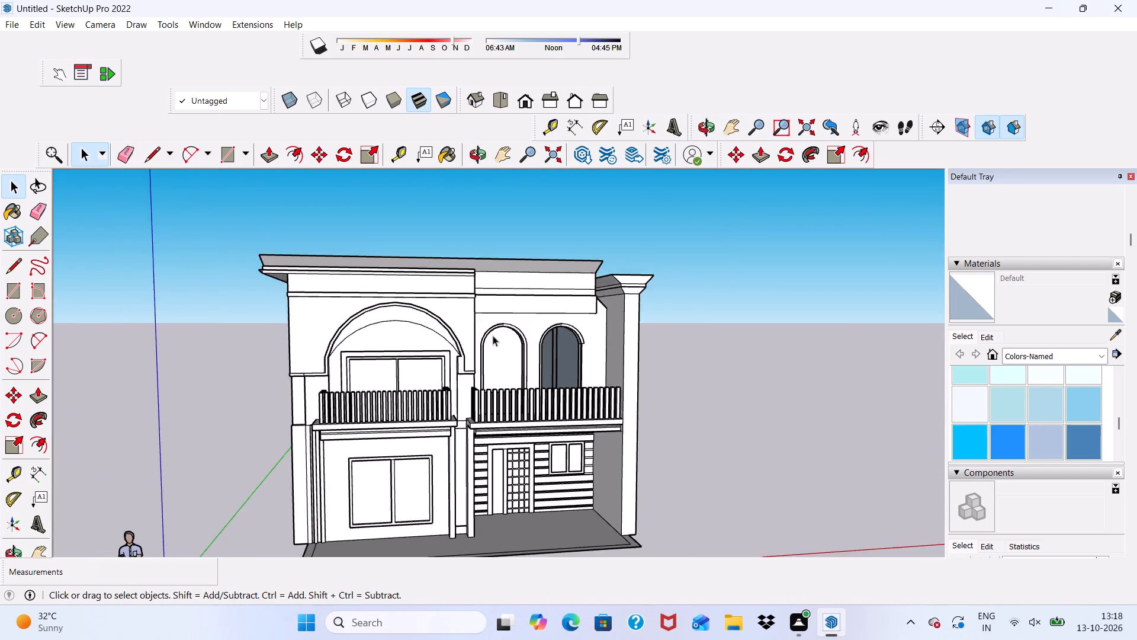
pyautogui.scroll(-3, 493, 335)
pyautogui.moveTo(513, 400); pyautogui.dragTo(426, 376, button='middle')
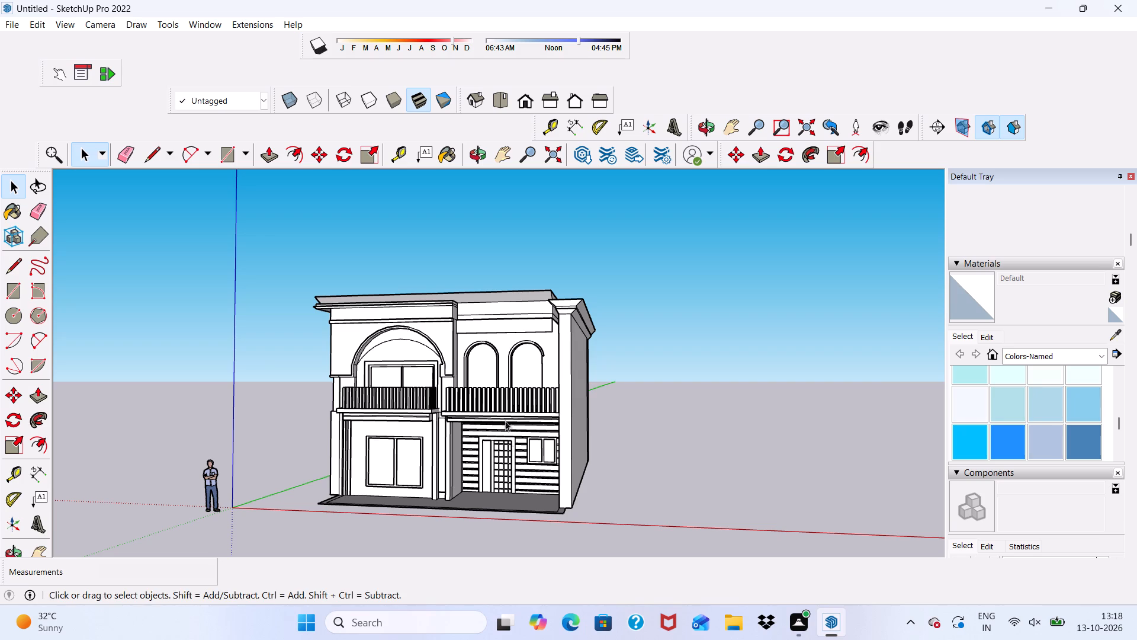
pyautogui.scroll(-4, 509, 435)
pyautogui.scroll(11, 506, 411)
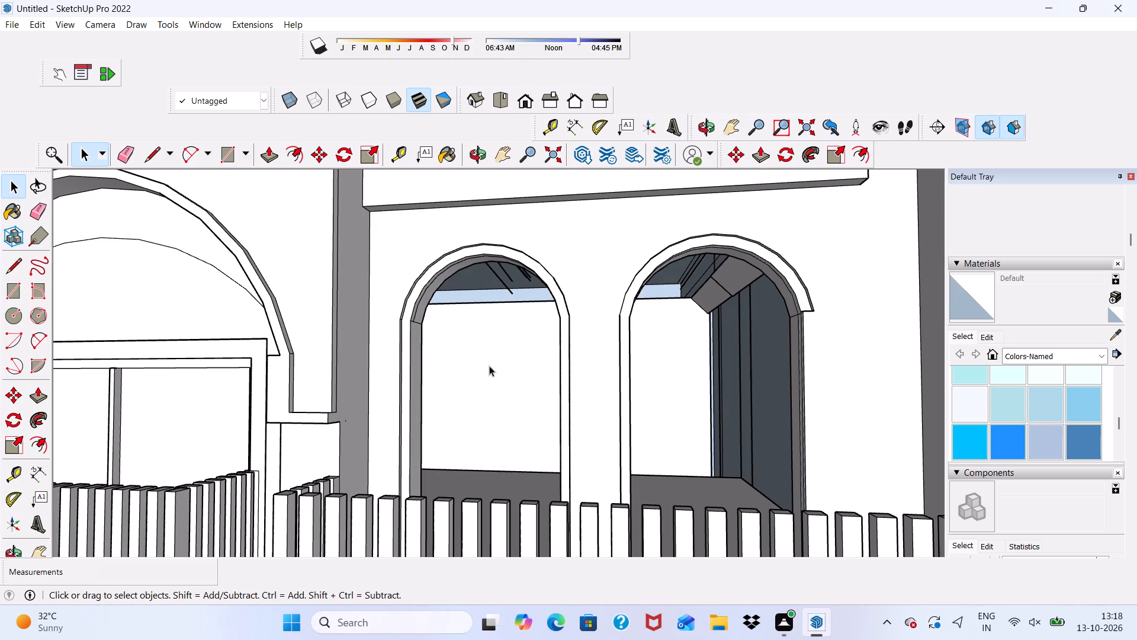
pyautogui.scroll(2, 489, 366)
pyautogui.scroll(-4, 490, 366)
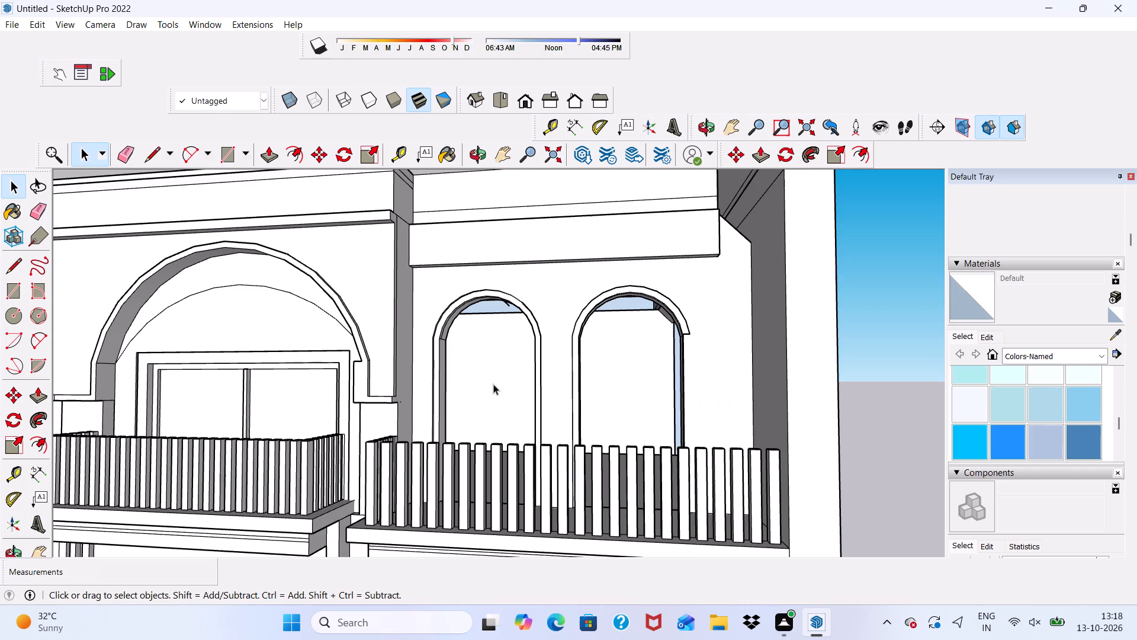
pyautogui.scroll(-4, 544, 401)
pyautogui.scroll(1, 653, 331)
pyautogui.scroll(-5, 652, 325)
pyautogui.scroll(1, 606, 341)
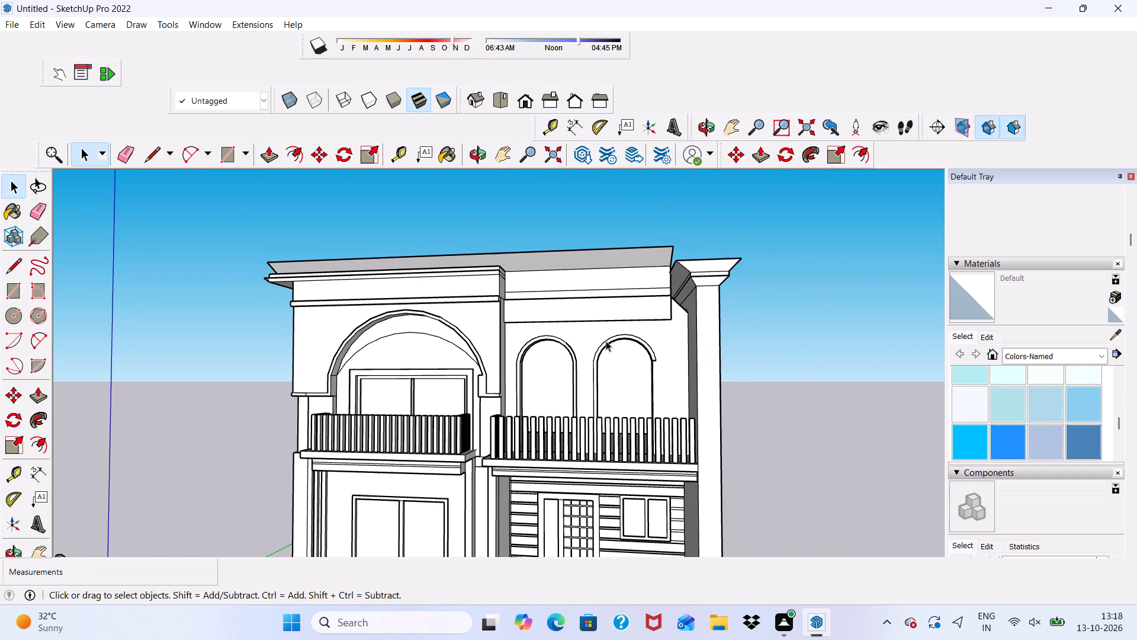
pyautogui.scroll(1, 606, 341)
pyautogui.scroll(-5, 618, 324)
pyautogui.moveTo(635, 372); pyautogui.dragTo(663, 469, button='middle')
pyautogui.scroll(2, 382, 559)
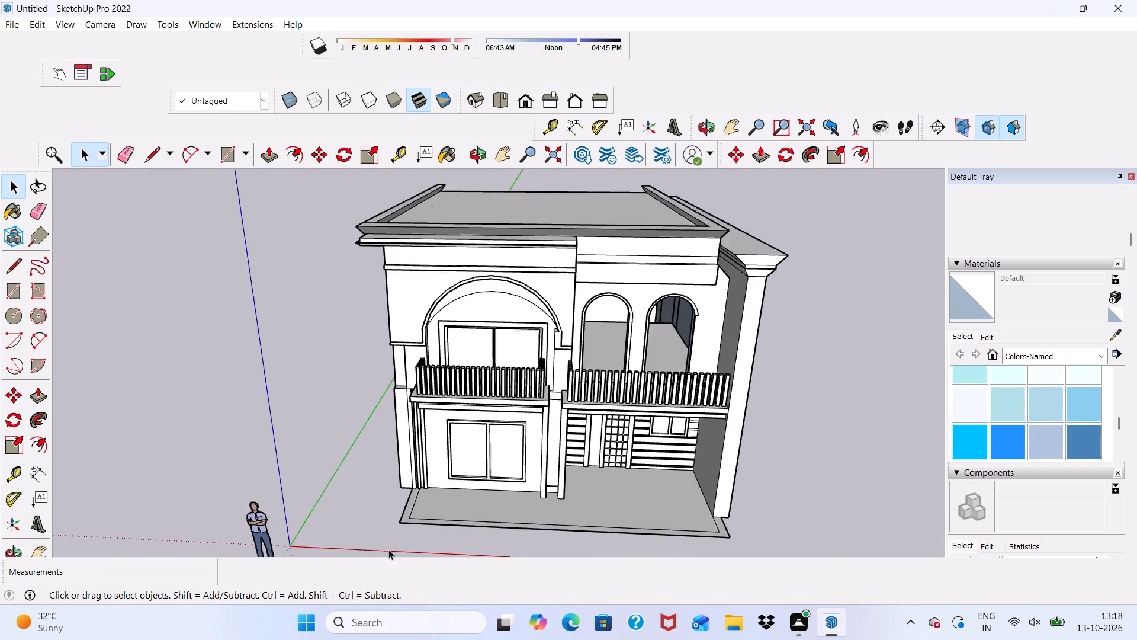
# Push/Pull the narrow border face around the ground-floor veranda up 5' to form a parapet wall.
pyautogui.scroll(14, 388, 549)
pyautogui.click(416, 512)
pyautogui.scroll(-5, 417, 508)
pyautogui.moveTo(510, 456); pyautogui.dragTo(536, 442, button='middle')
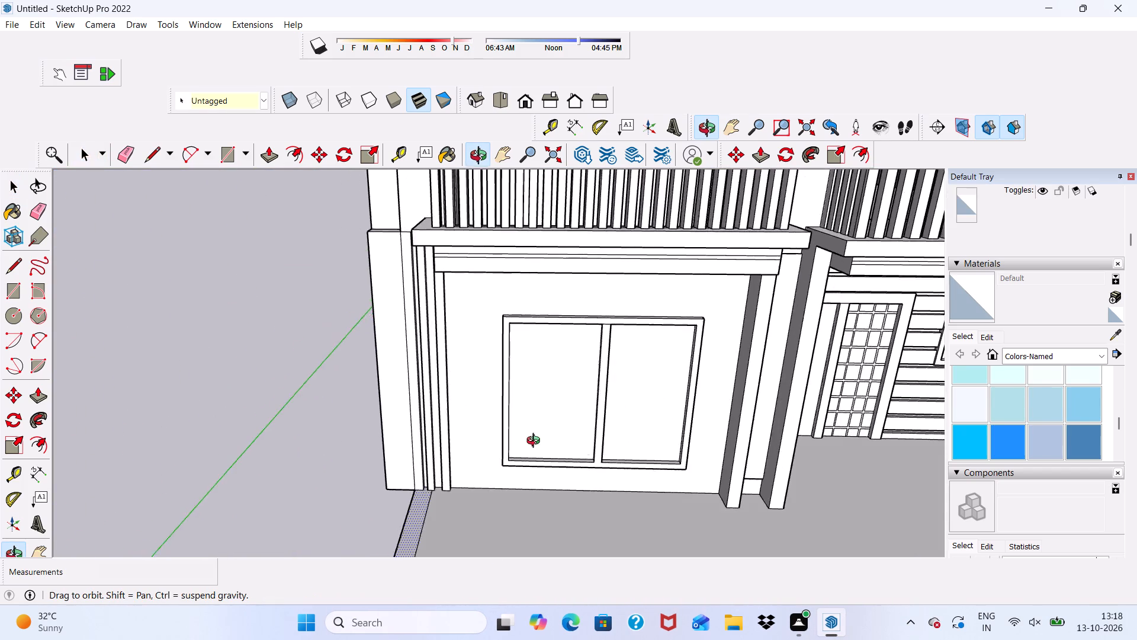
pyautogui.moveTo(536, 442); pyautogui.dragTo(686, 438, button='middle')
pyautogui.scroll(-1, 686, 438)
pyautogui.scroll(1, 593, 431)
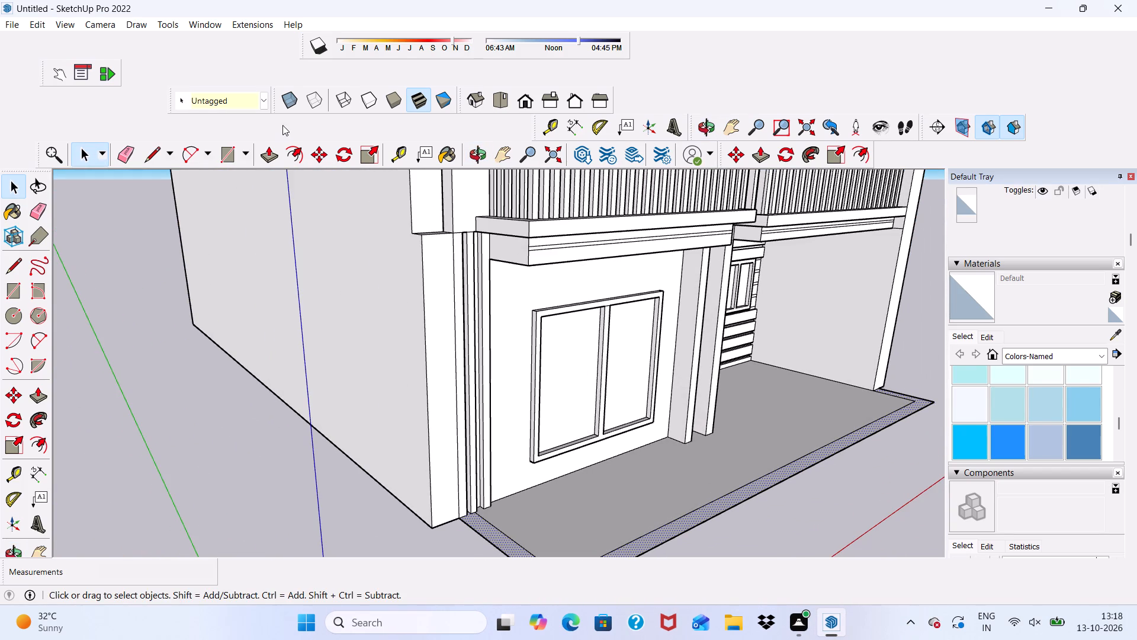
pyautogui.moveTo(267, 153); pyautogui.dragTo(274, 166)
pyautogui.scroll(6, 481, 497)
pyautogui.click(490, 534)
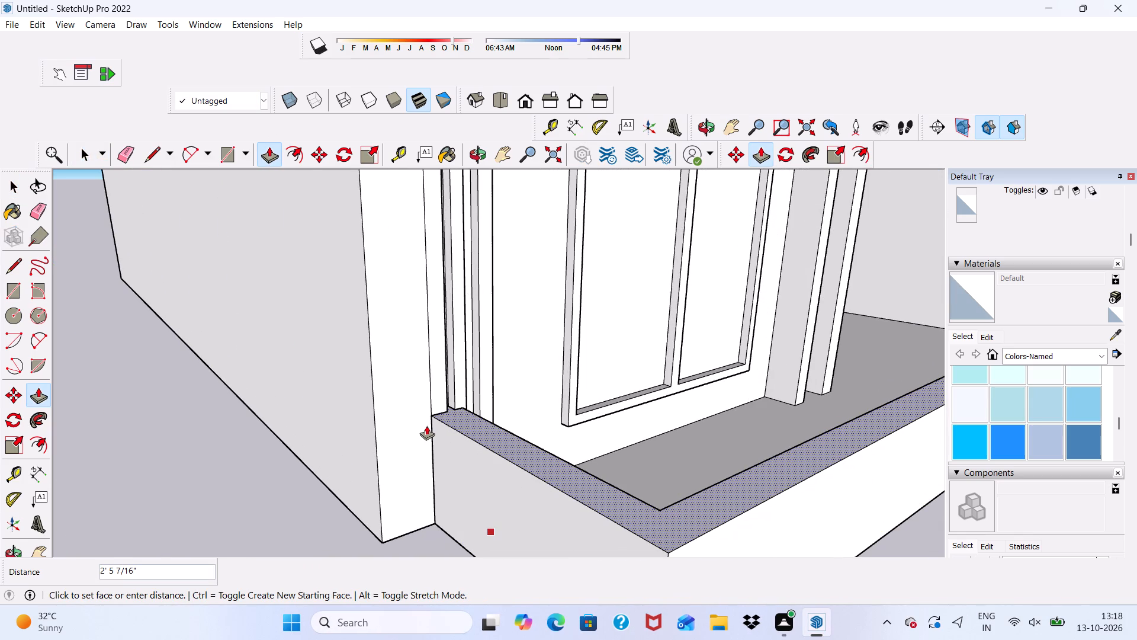
pyautogui.write("5'")
pyautogui.press('Return')
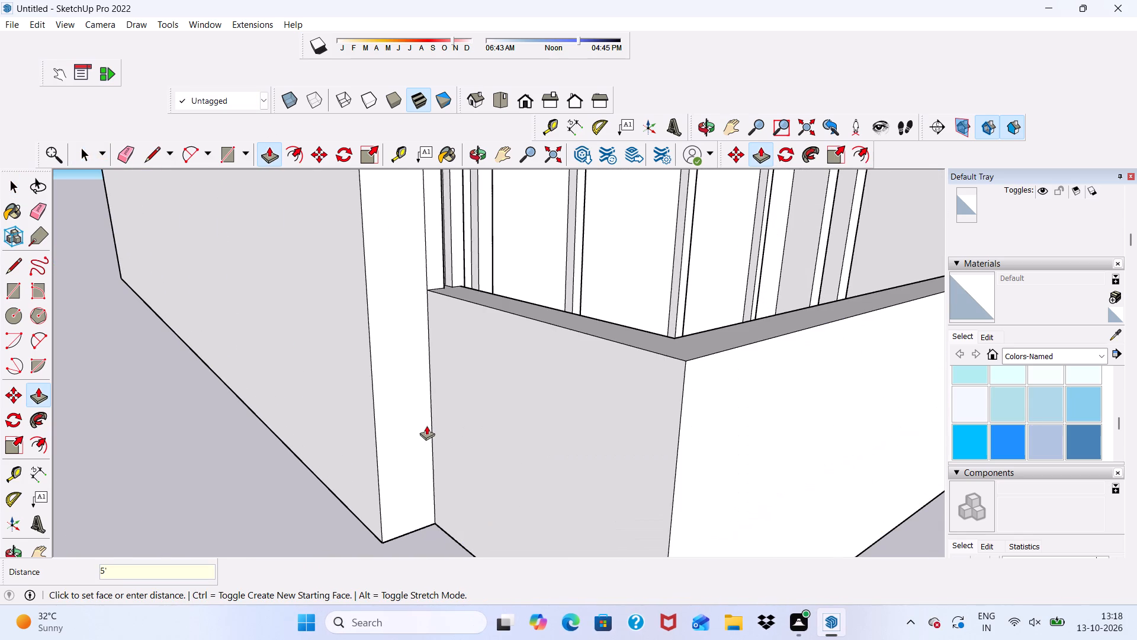
# Pull the outer side face of the veranda parapet out 1' 2 3/4", flush with the house side wall.
pyautogui.click(602, 409)
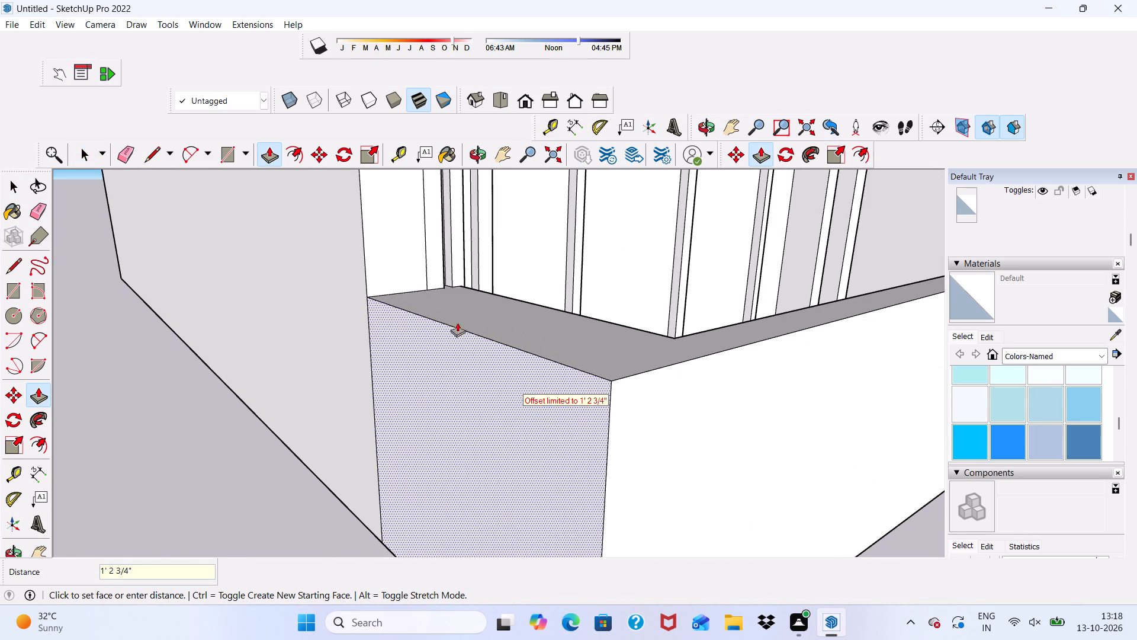
pyautogui.click(367, 260)
# Push the inner face of the veranda's side parapet outward to thin the widened wall.
pyautogui.scroll(-3, 561, 375)
pyautogui.moveTo(686, 417); pyautogui.dragTo(269, 463, button='middle')
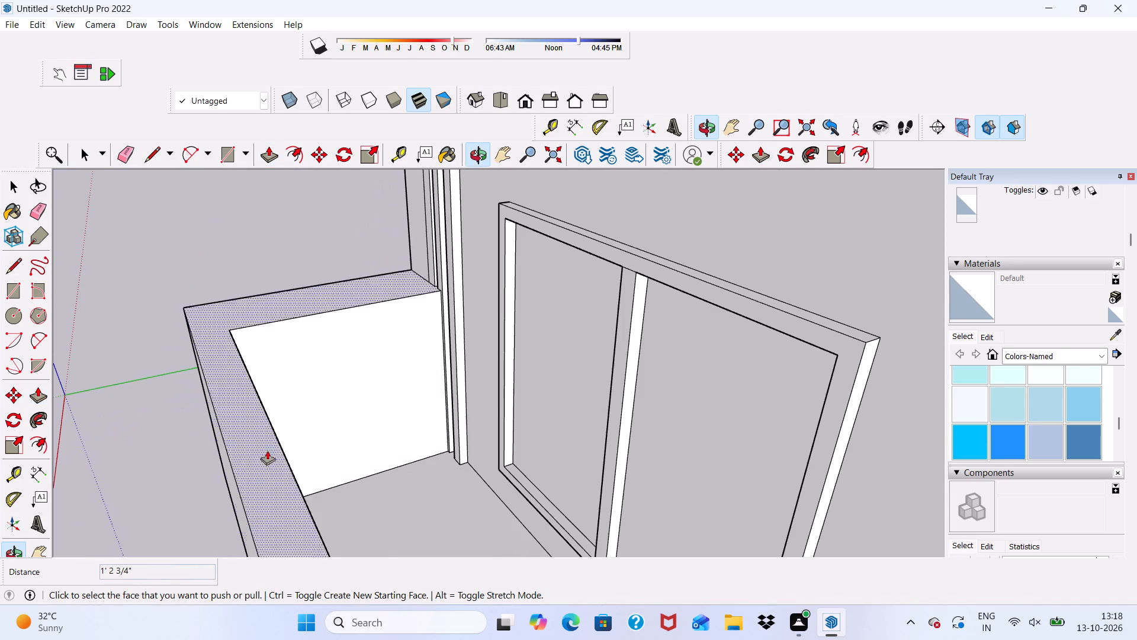
pyautogui.click(304, 341)
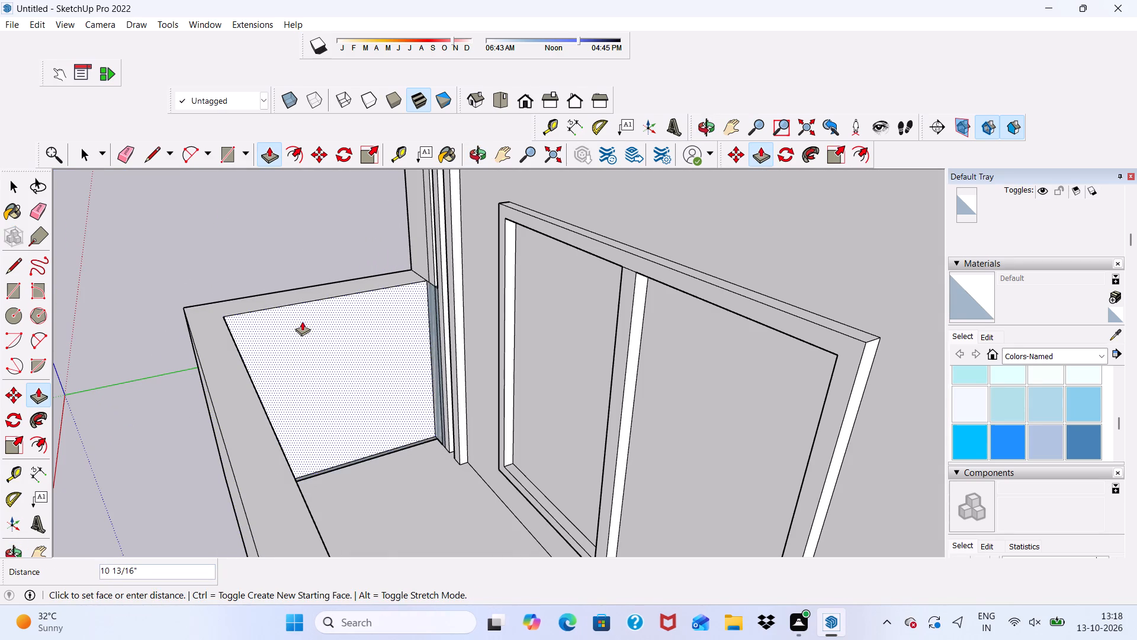
pyautogui.click(302, 314)
# Pull the sunken floor strip beside the side parapet up 7 1/4", level with the veranda floor.
pyautogui.moveTo(431, 345); pyautogui.dragTo(553, 429, button='middle')
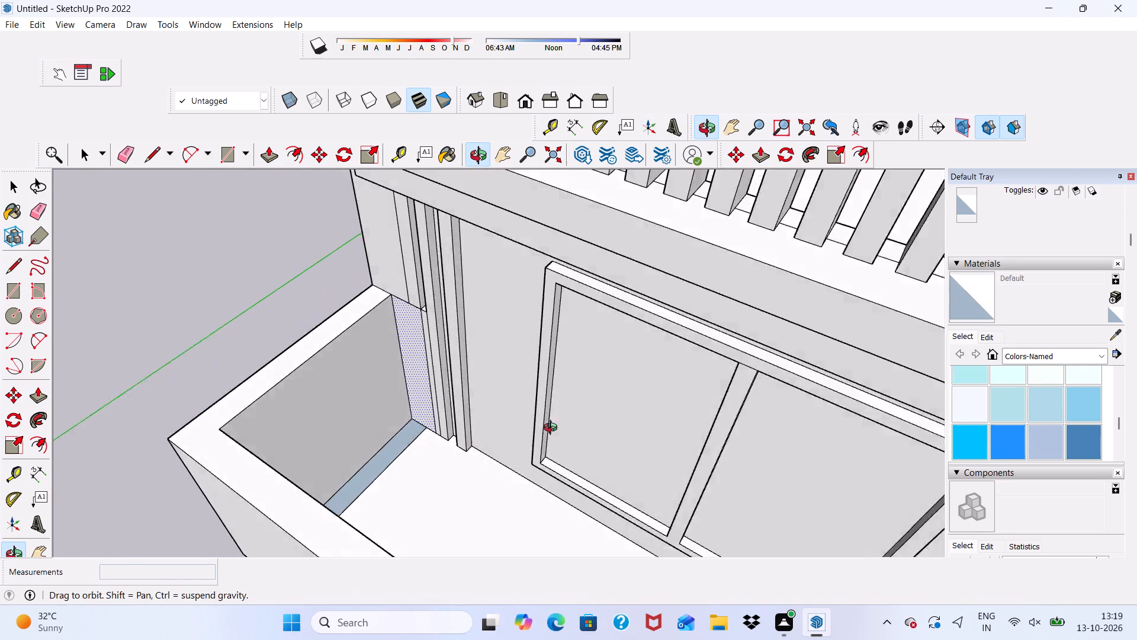
pyautogui.moveTo(553, 429); pyautogui.dragTo(576, 425, button='middle')
pyautogui.scroll(5, 384, 478)
pyautogui.click(387, 471)
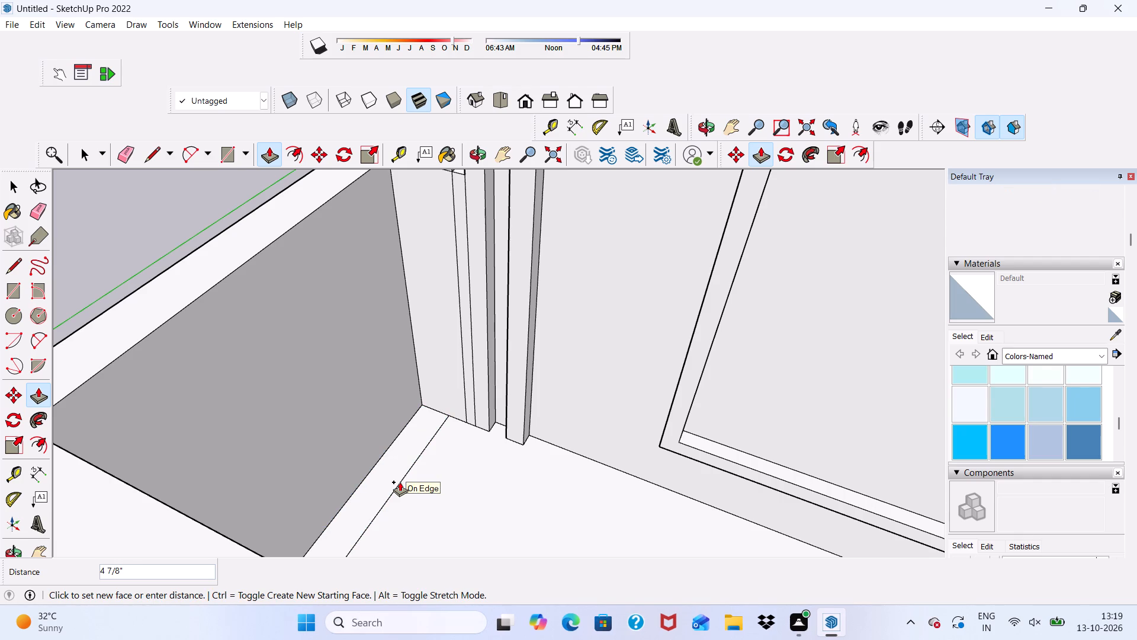
pyautogui.click(402, 488)
# Examine the new veranda parapet from the front and the underside of the house base.
pyautogui.scroll(-6, 356, 486)
pyautogui.moveTo(416, 462); pyautogui.dragTo(571, 290, button='middle')
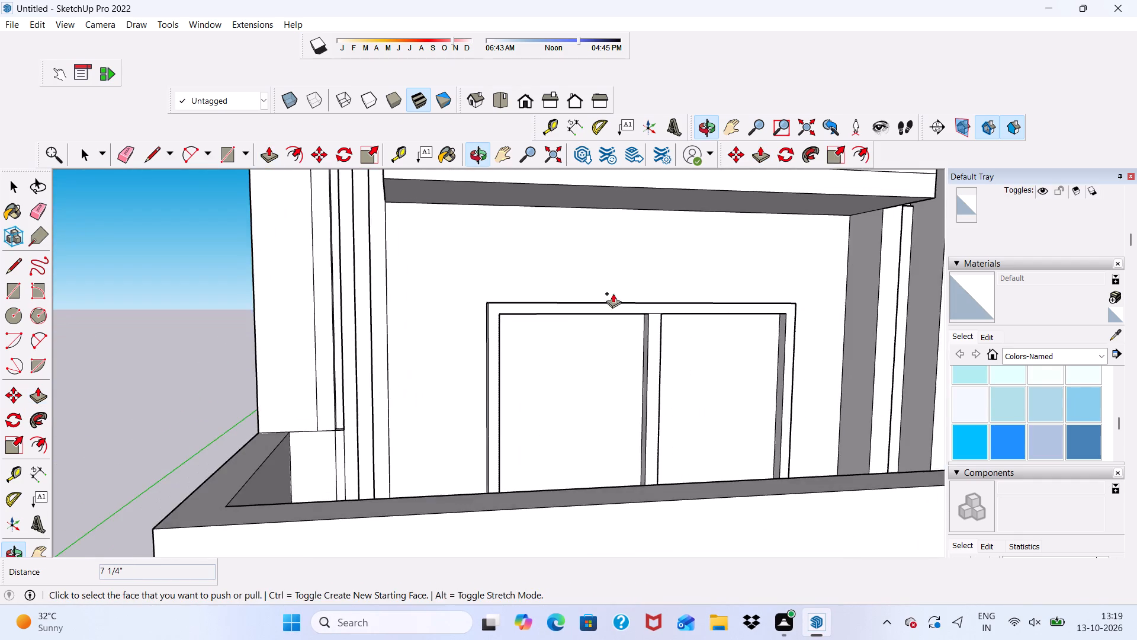
pyautogui.scroll(-6, 551, 310)
pyautogui.moveTo(583, 477); pyautogui.dragTo(431, 514, button='middle')
pyautogui.press('space')
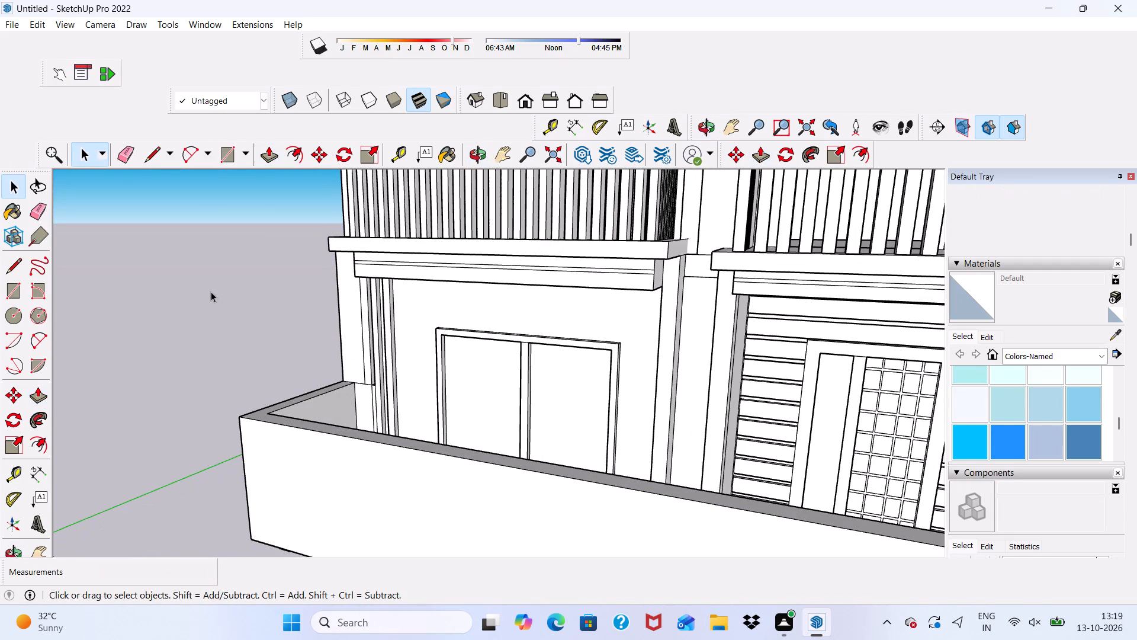
pyautogui.scroll(-4, 647, 377)
pyautogui.moveTo(553, 379); pyautogui.dragTo(714, 281, button='middle')
pyautogui.scroll(7, 330, 453)
pyautogui.scroll(-10, 352, 465)
pyautogui.moveTo(527, 353); pyautogui.dragTo(516, 176, button='middle')
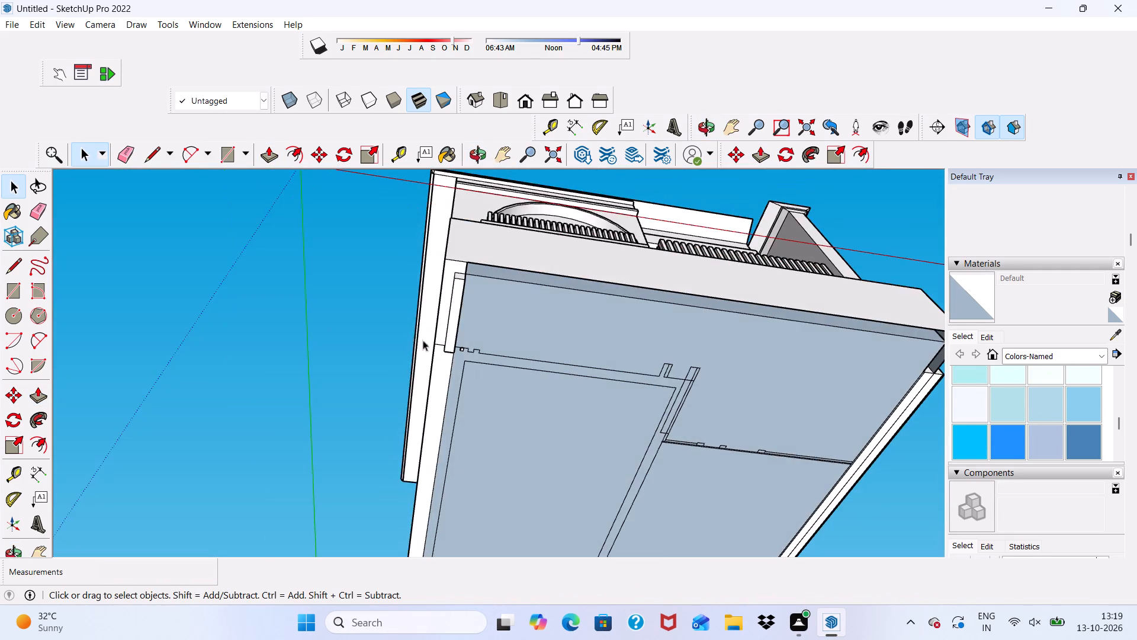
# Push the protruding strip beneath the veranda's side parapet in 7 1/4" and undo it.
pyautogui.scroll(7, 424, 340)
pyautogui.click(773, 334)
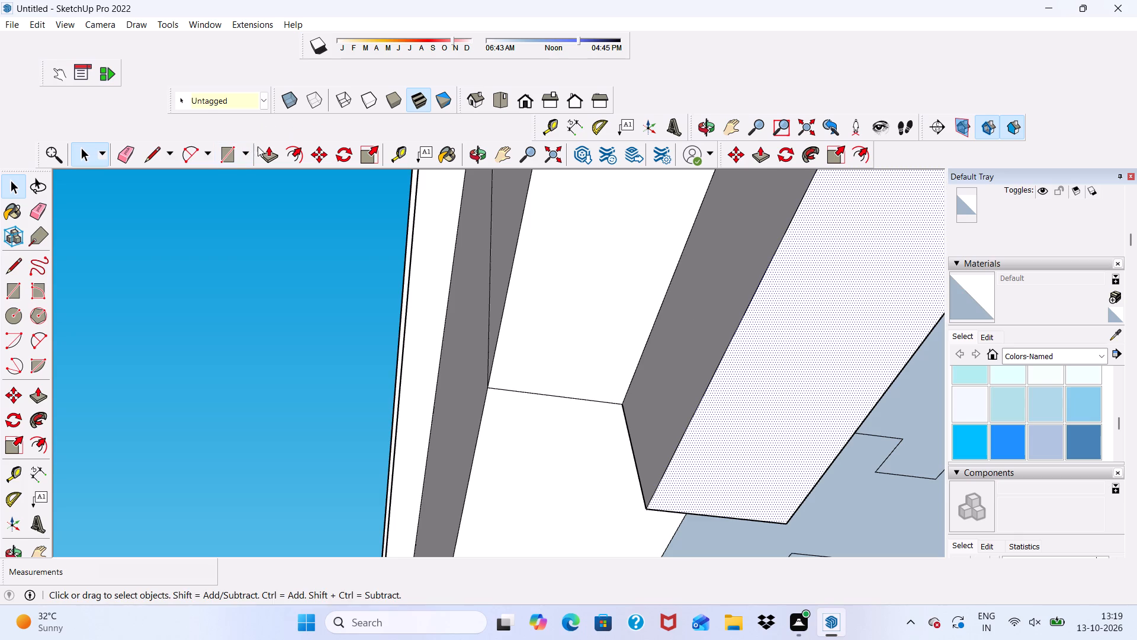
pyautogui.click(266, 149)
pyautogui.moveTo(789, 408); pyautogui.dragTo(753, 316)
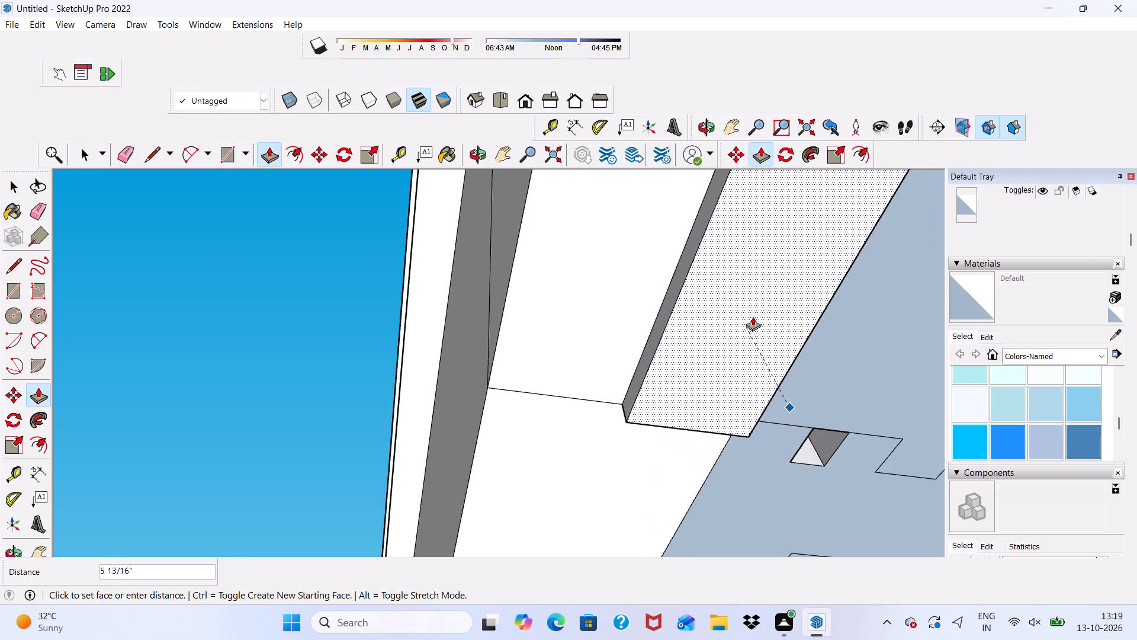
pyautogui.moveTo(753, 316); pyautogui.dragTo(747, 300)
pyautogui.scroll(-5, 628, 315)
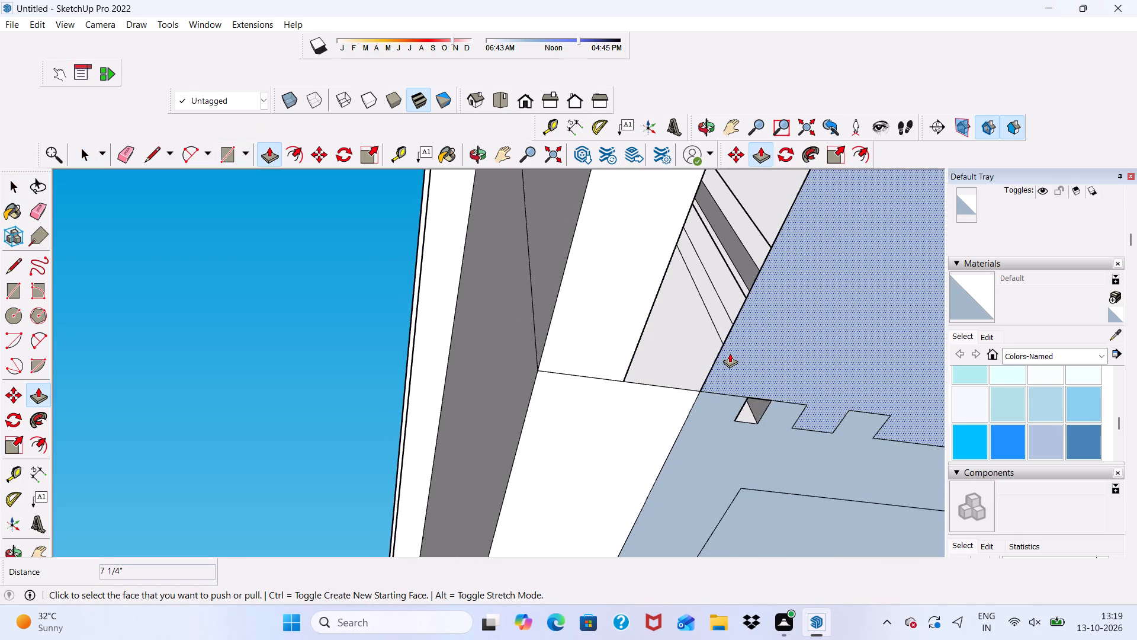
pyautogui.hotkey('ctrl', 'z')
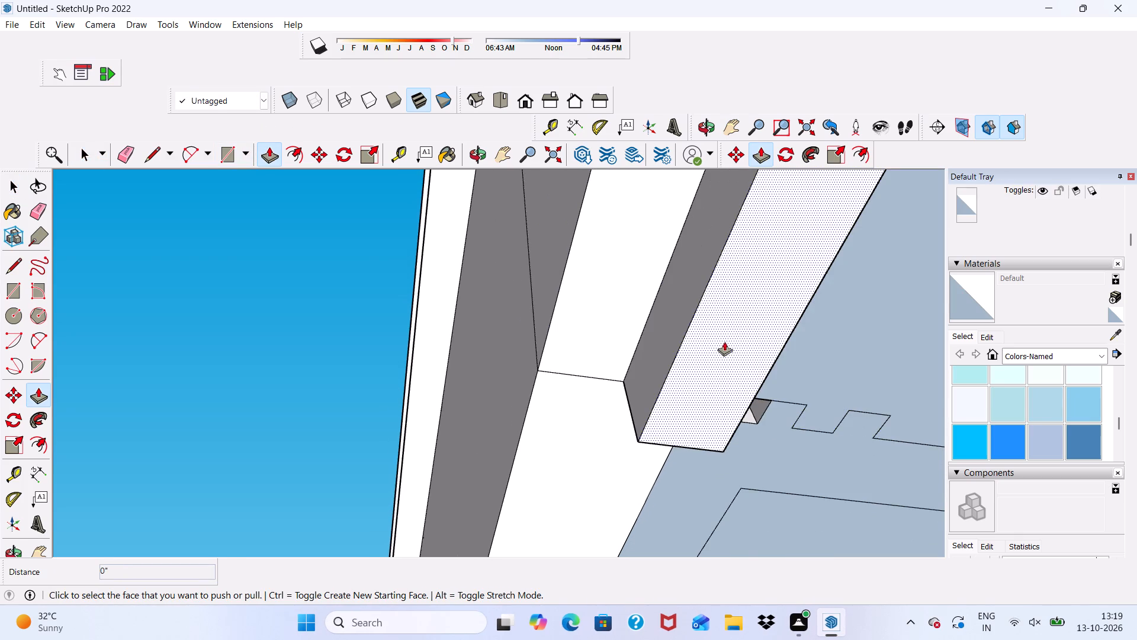
# Push the protruding strip beneath the veranda's side parapet in 7 1/4", flush with the house base.
pyautogui.moveTo(718, 343); pyautogui.dragTo(703, 283)
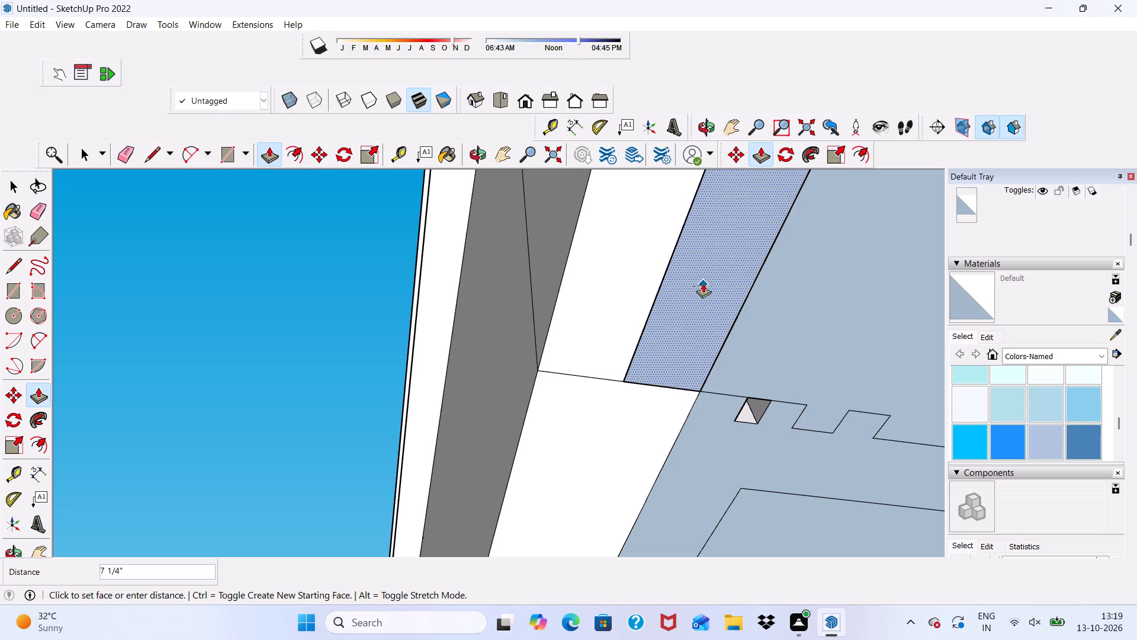
pyautogui.moveTo(703, 283); pyautogui.dragTo(710, 297)
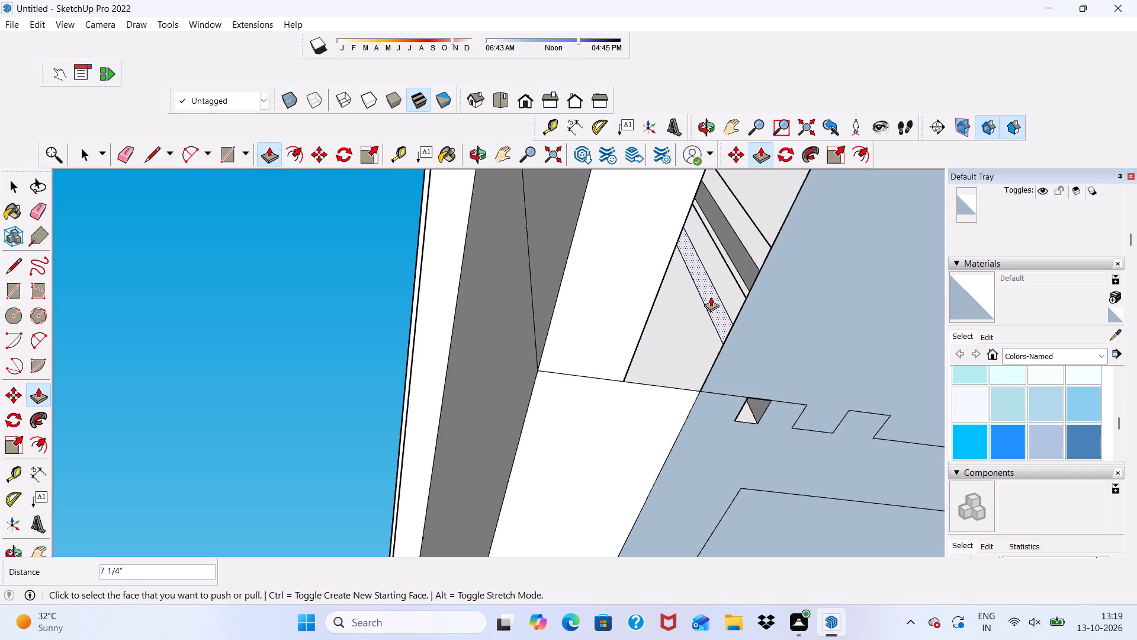
# Undo the last push of the strip beneath the veranda's side parapet and push it in 7 1/4" again, flush with the house base.
pyautogui.hotkey('ctrl', 'z')
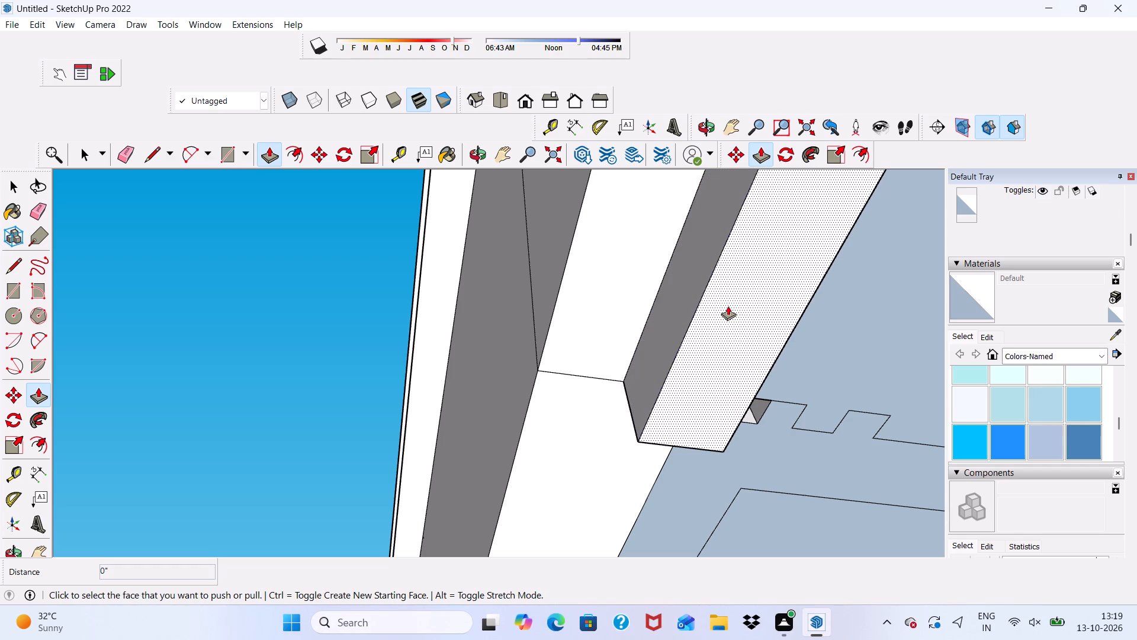
pyautogui.moveTo(704, 358); pyautogui.dragTo(659, 309)
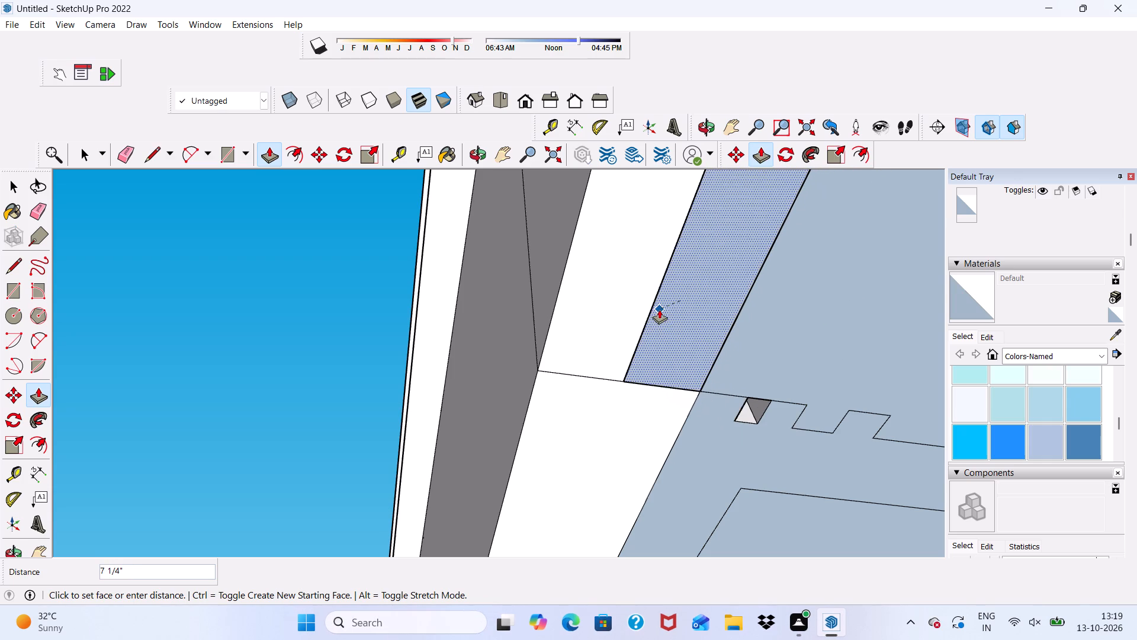
pyautogui.moveTo(659, 309); pyautogui.dragTo(702, 381)
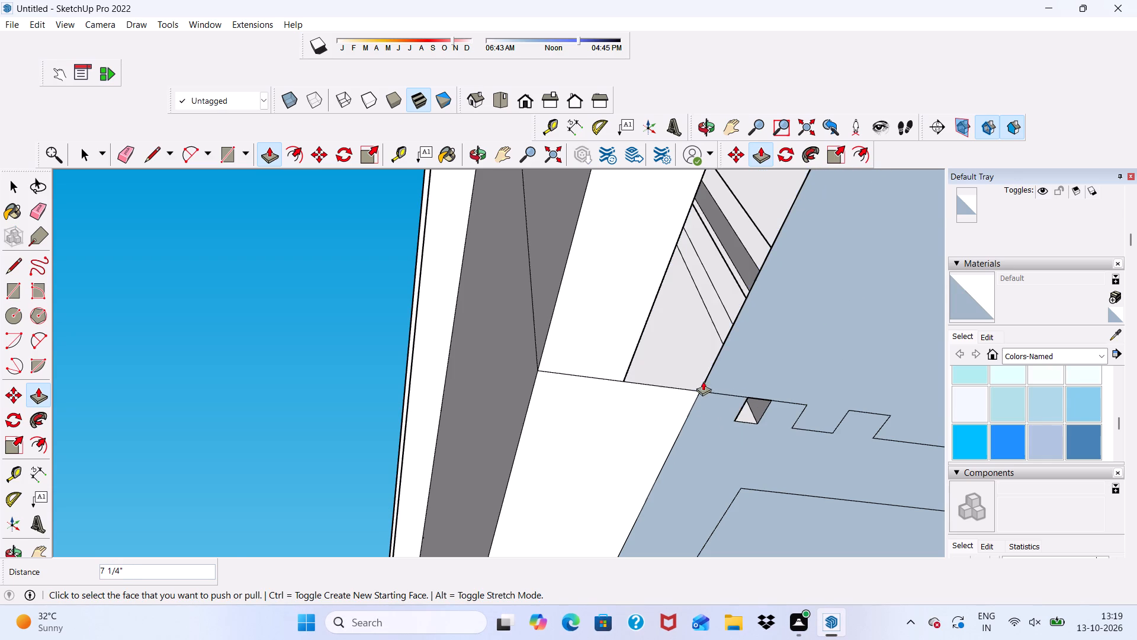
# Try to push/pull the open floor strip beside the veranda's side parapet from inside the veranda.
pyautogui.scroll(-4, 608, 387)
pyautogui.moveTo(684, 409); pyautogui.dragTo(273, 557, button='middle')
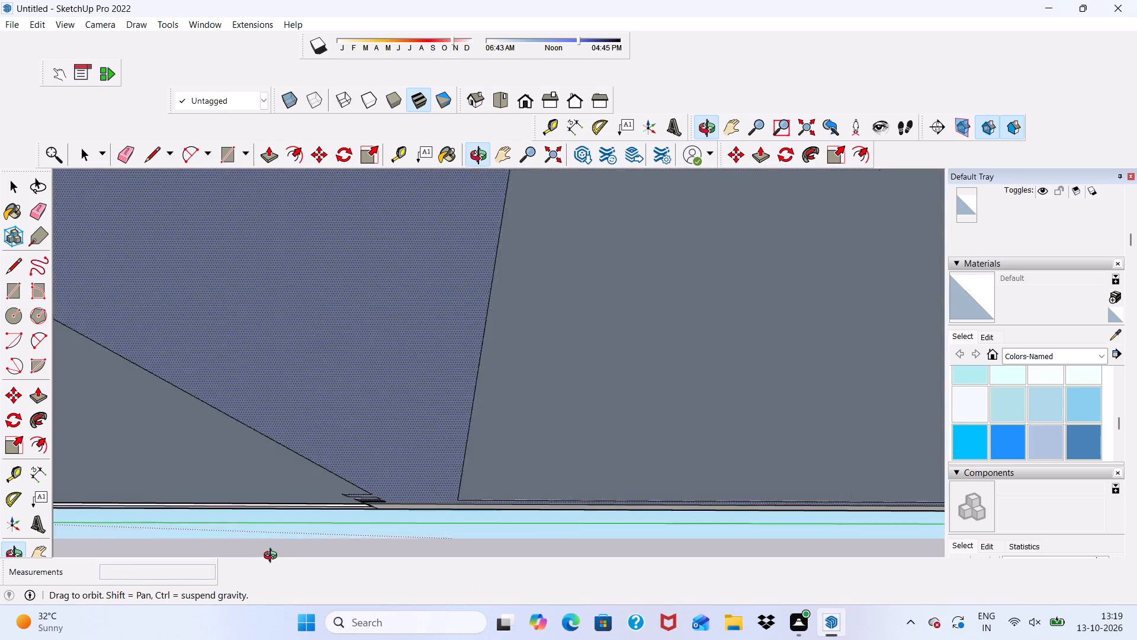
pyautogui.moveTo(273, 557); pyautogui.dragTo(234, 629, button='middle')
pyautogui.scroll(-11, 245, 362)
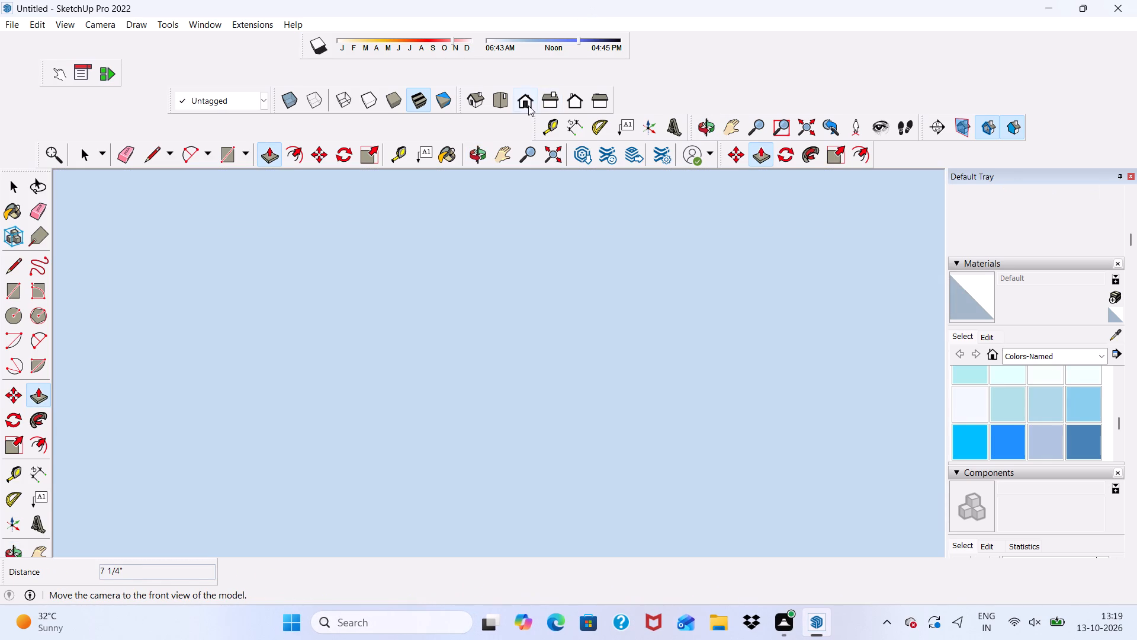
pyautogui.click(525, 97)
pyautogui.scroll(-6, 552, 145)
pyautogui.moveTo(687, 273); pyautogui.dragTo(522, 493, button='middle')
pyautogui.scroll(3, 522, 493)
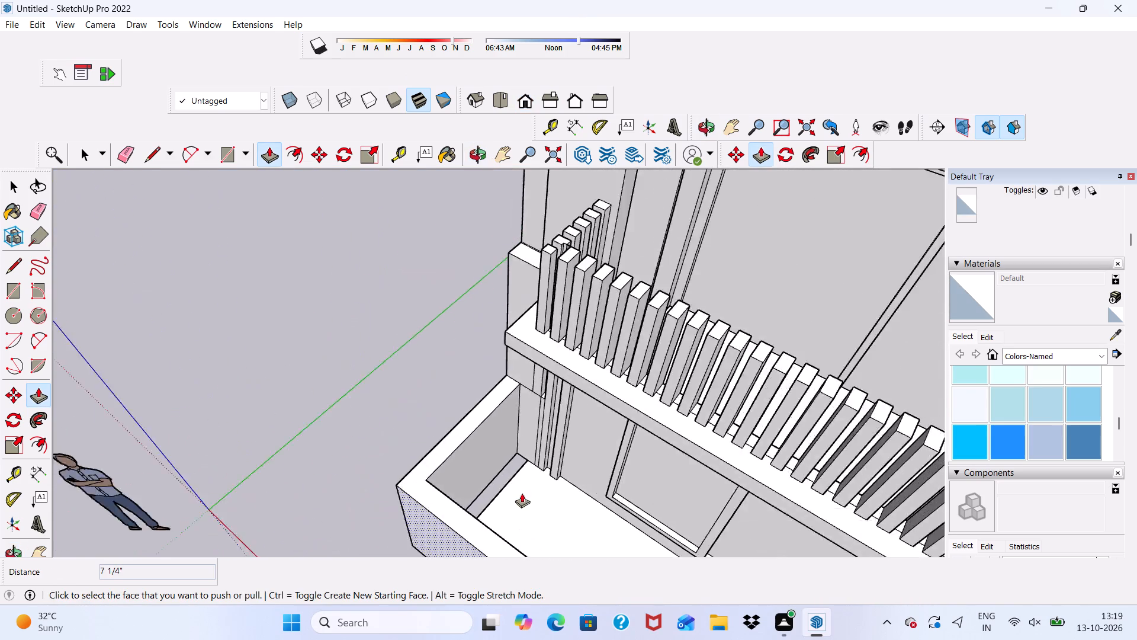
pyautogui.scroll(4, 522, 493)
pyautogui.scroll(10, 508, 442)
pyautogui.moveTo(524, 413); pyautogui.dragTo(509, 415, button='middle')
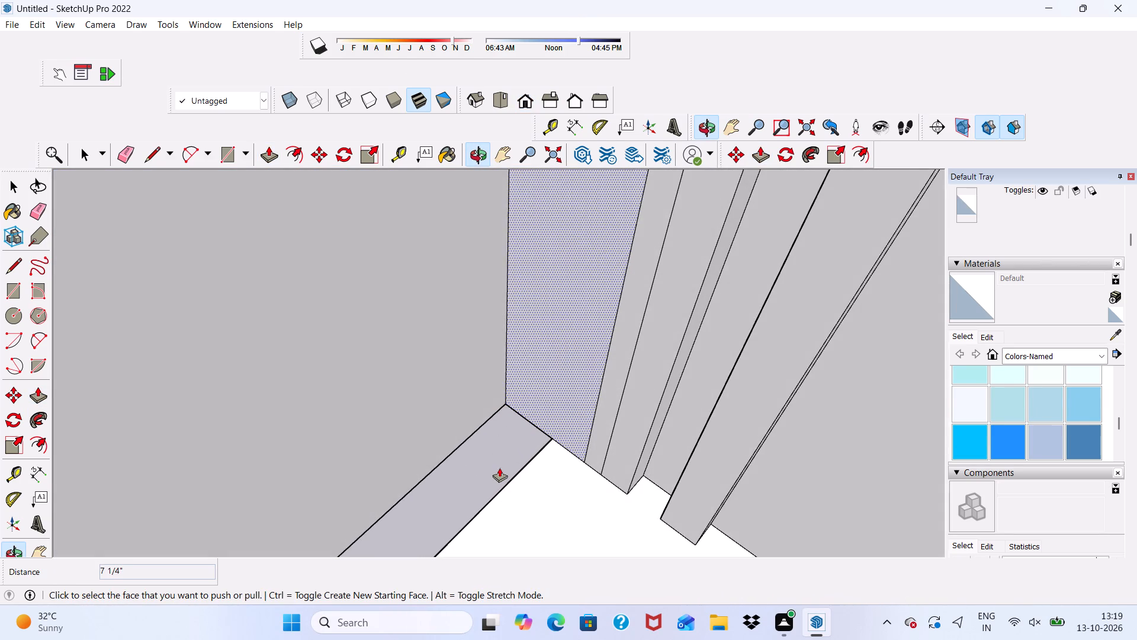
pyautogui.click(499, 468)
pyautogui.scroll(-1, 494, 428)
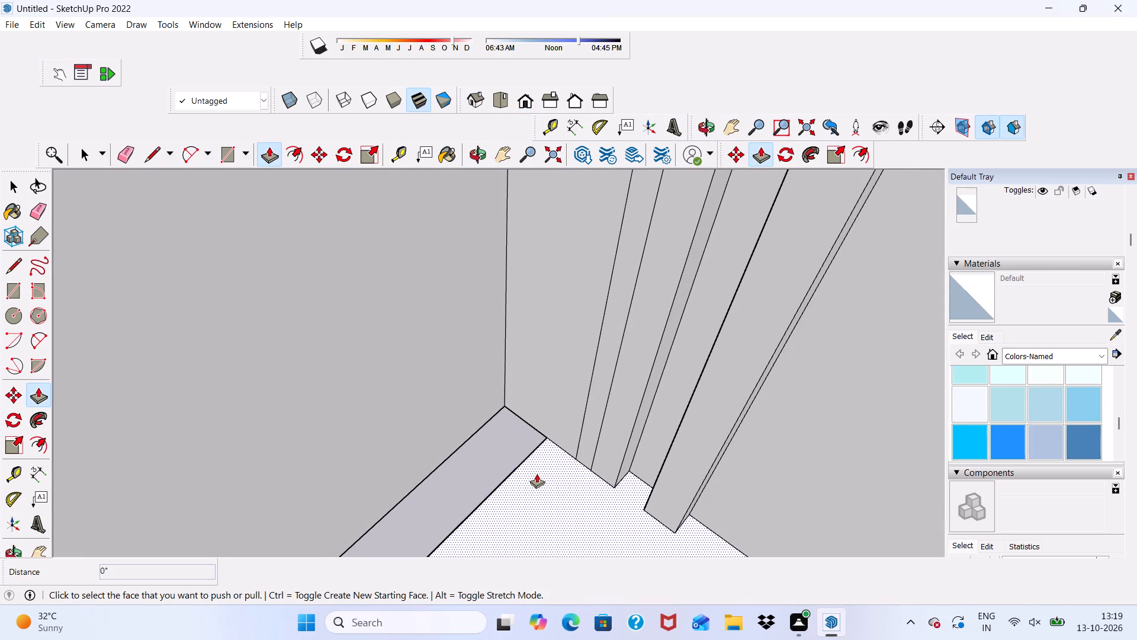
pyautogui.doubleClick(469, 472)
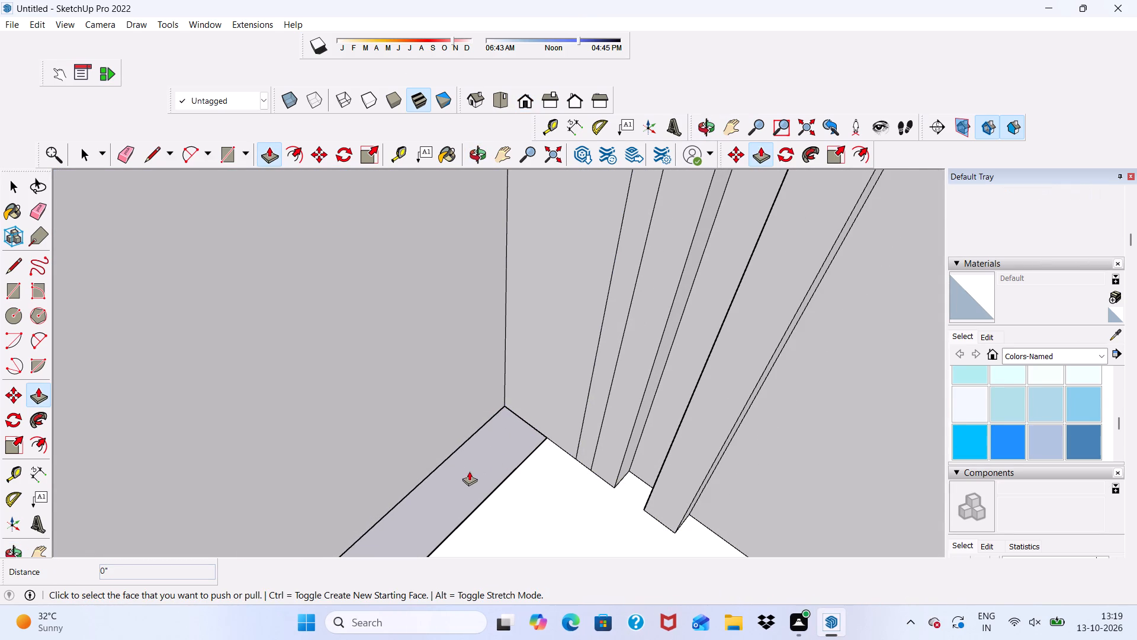
# Draw a rectangle about 5' long between opposite corners of the open floor strip beside the veranda's side parapet, closing the gap.
pyautogui.scroll(-2, 563, 420)
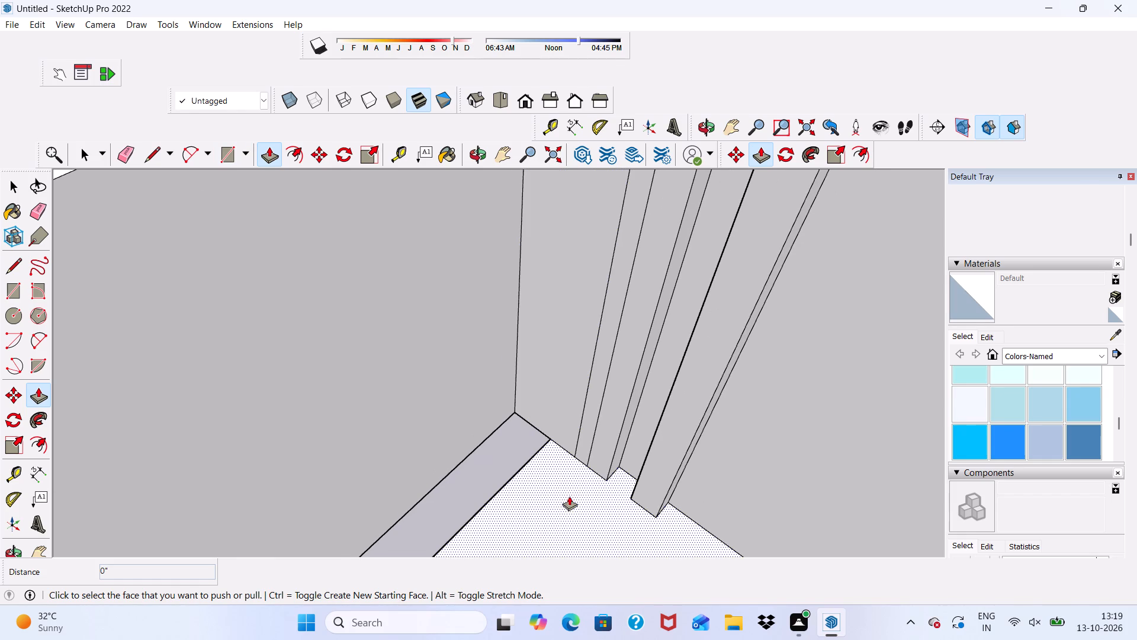
pyautogui.click(217, 156)
pyautogui.scroll(-5, 415, 153)
pyautogui.scroll(5, 513, 417)
pyautogui.scroll(5, 500, 353)
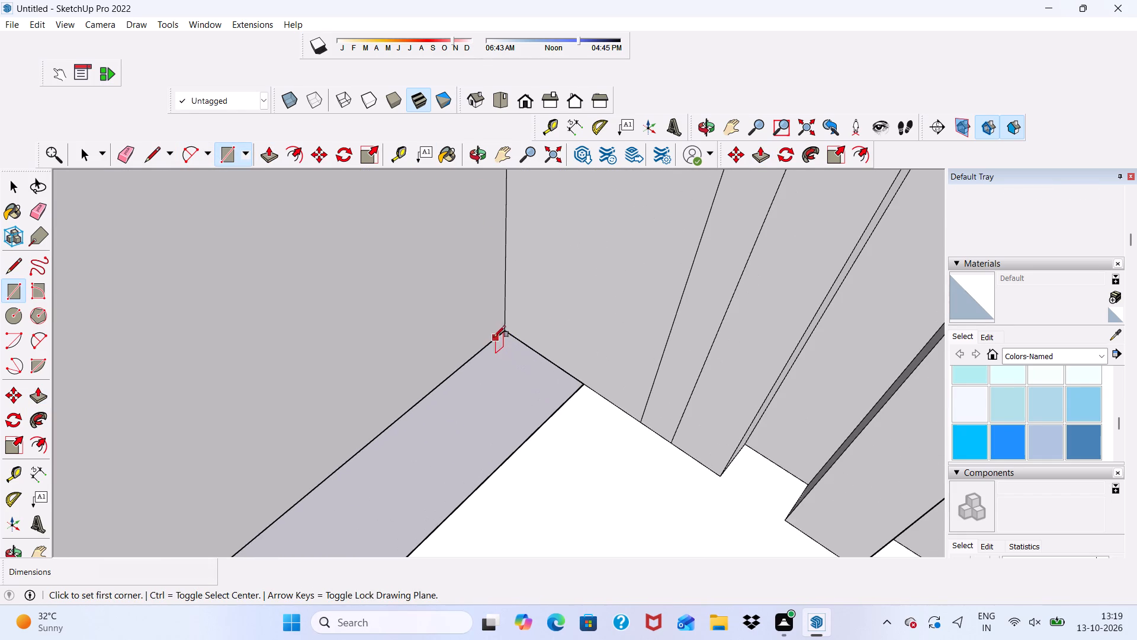
pyautogui.click(506, 329)
pyautogui.scroll(-6, 573, 344)
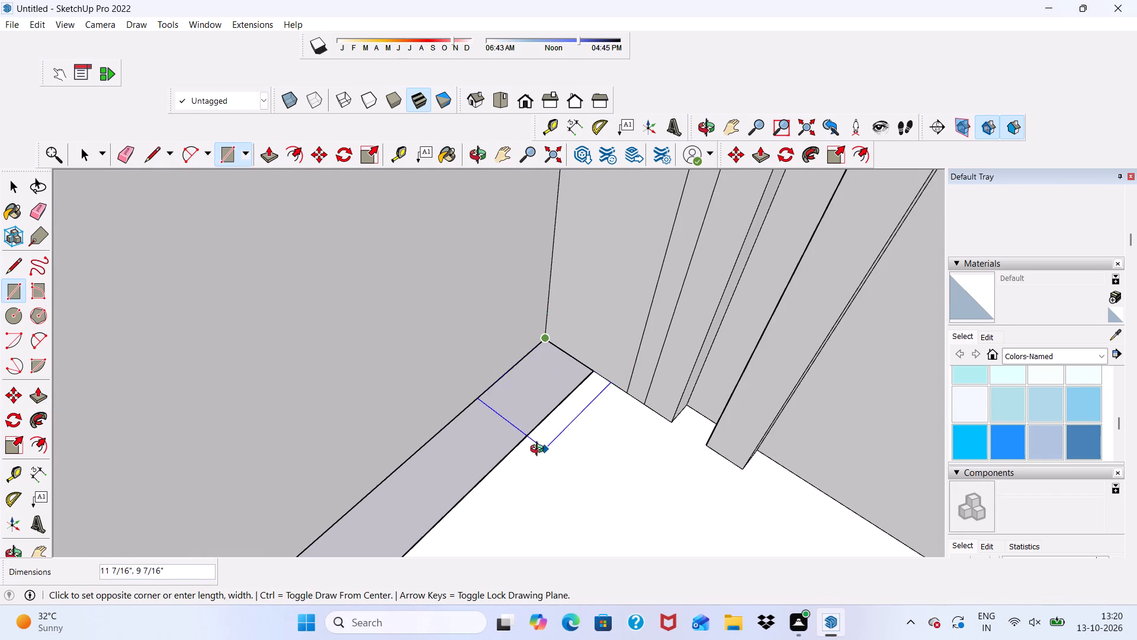
pyautogui.moveTo(542, 450); pyautogui.dragTo(306, 486, button='middle')
pyautogui.scroll(-10, 287, 446)
pyautogui.scroll(-3, 506, 321)
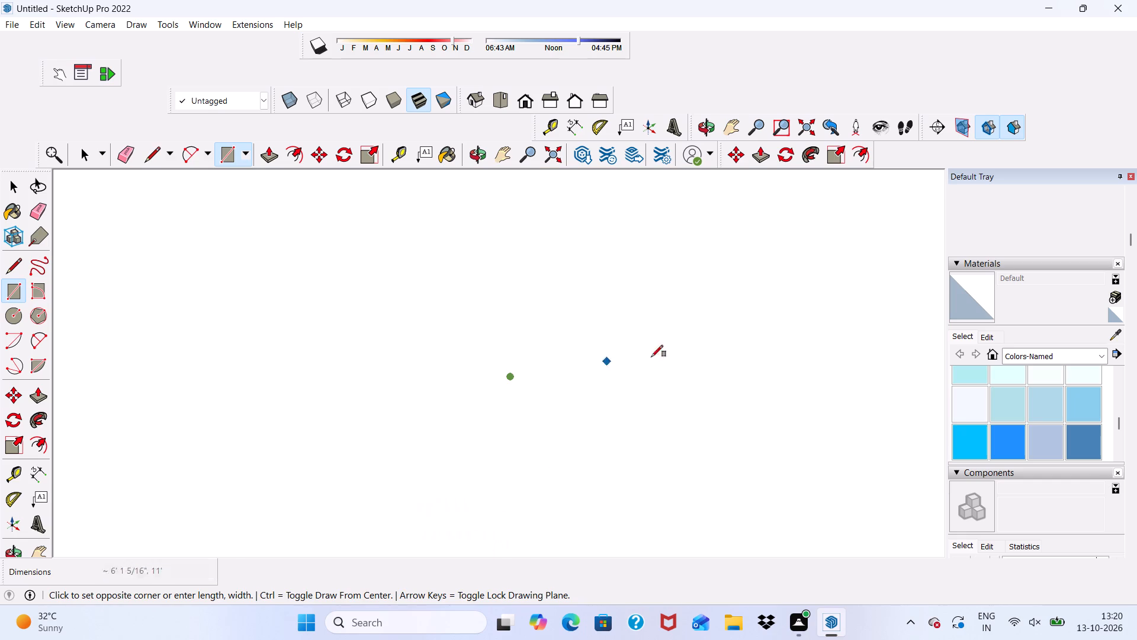
pyautogui.scroll(-13, 651, 357)
pyautogui.click(523, 101)
pyautogui.scroll(-3, 580, 221)
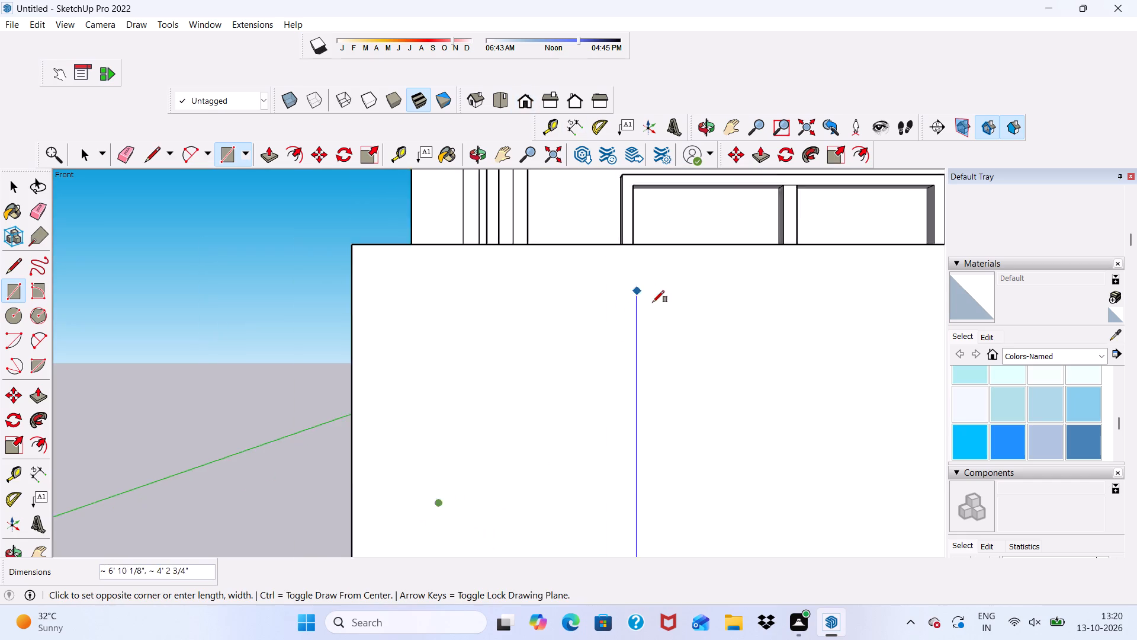
pyautogui.scroll(-8, 653, 302)
pyautogui.moveTo(611, 329); pyautogui.dragTo(438, 490, button='middle')
pyautogui.scroll(6, 372, 481)
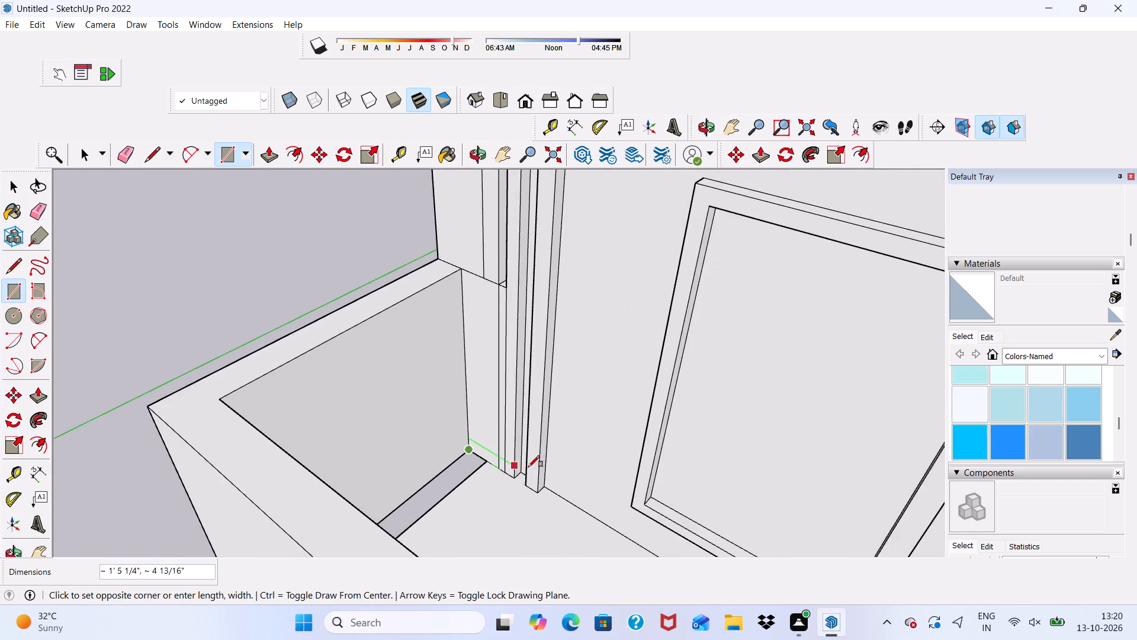
pyautogui.scroll(-1, 528, 471)
pyautogui.moveTo(522, 475); pyautogui.dragTo(396, 504, button='middle')
pyautogui.scroll(2, 384, 446)
pyautogui.scroll(-8, 459, 408)
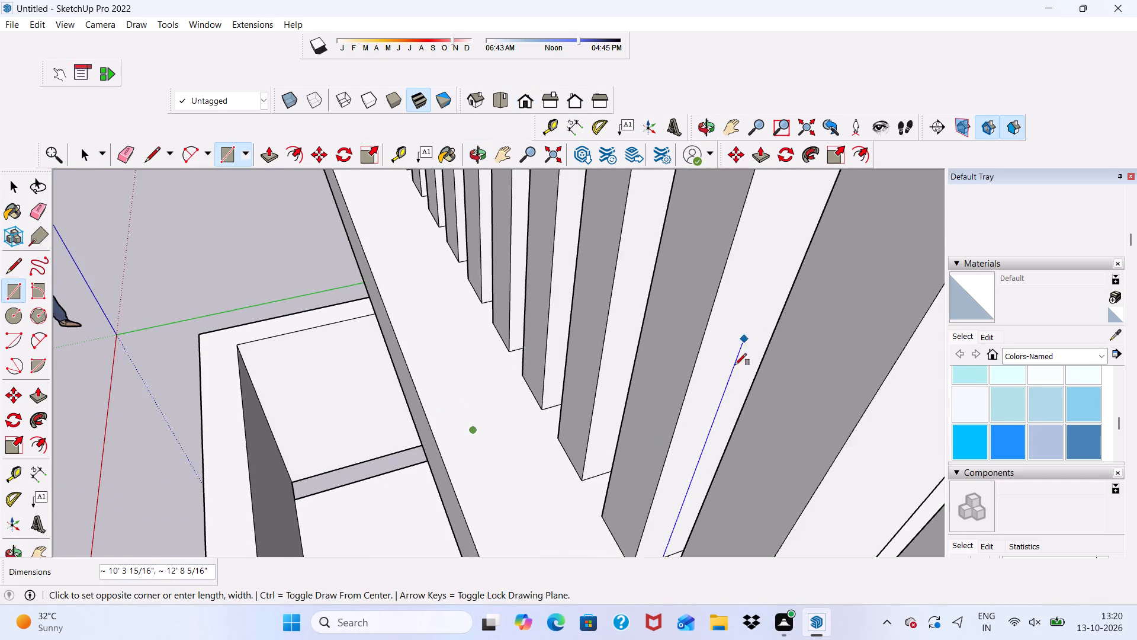
pyautogui.scroll(-2, 735, 365)
pyautogui.scroll(6, 344, 458)
pyautogui.scroll(5, 327, 513)
pyautogui.scroll(-1, 328, 503)
pyautogui.scroll(1, 386, 494)
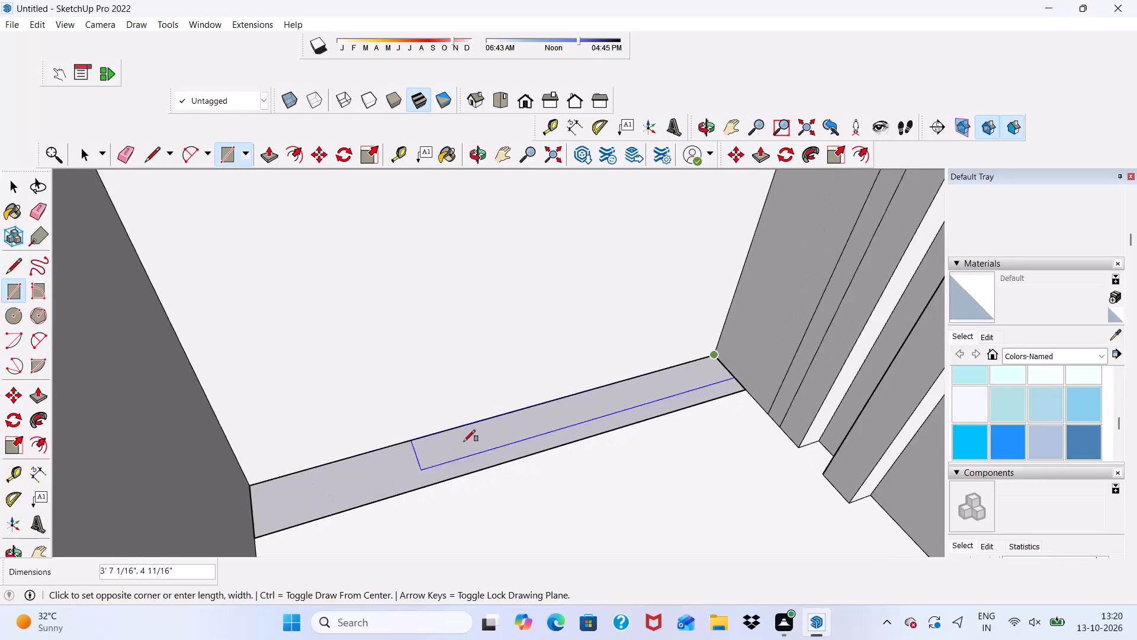
pyautogui.scroll(-10, 471, 460)
pyautogui.scroll(6, 577, 434)
pyautogui.scroll(-1, 575, 431)
pyautogui.moveTo(572, 432); pyautogui.dragTo(496, 496, button='middle')
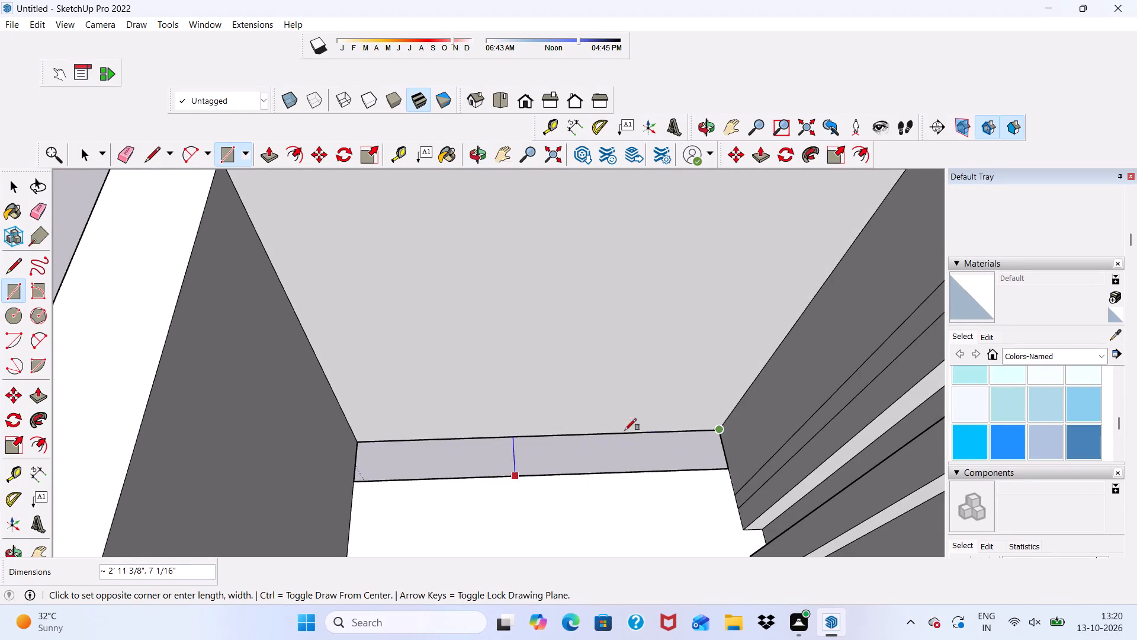
pyautogui.scroll(-5, 706, 385)
pyautogui.scroll(2, 550, 441)
pyautogui.scroll(-9, 689, 440)
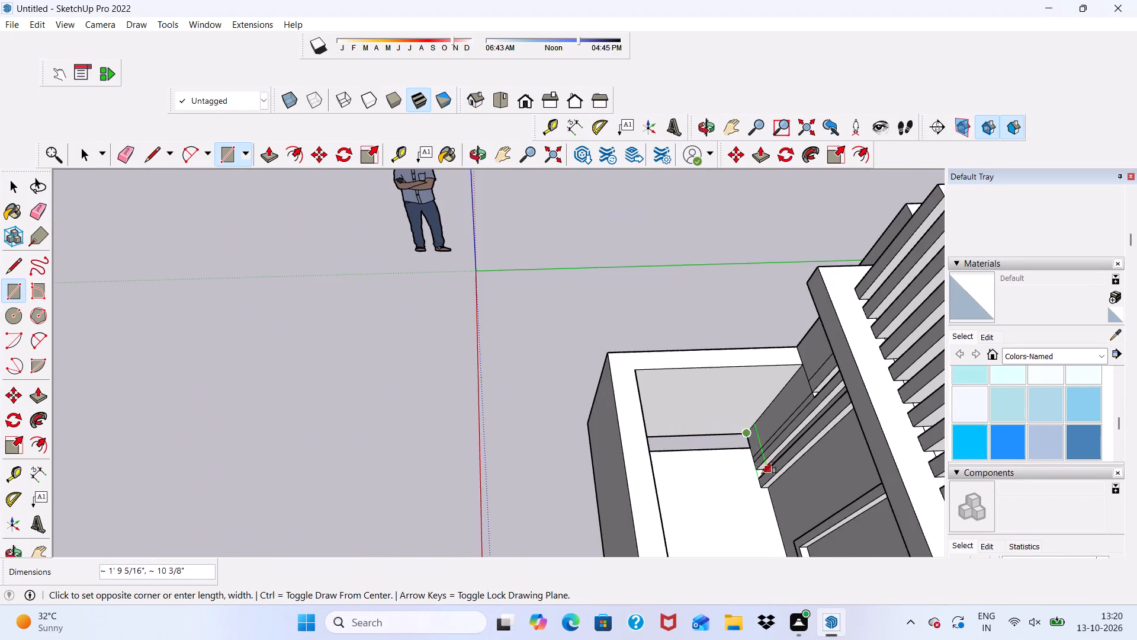
pyautogui.moveTo(730, 481); pyautogui.dragTo(623, 475, button='middle')
pyautogui.scroll(11, 653, 578)
pyautogui.scroll(5, 625, 497)
pyautogui.scroll(-1, 627, 513)
pyautogui.scroll(5, 608, 539)
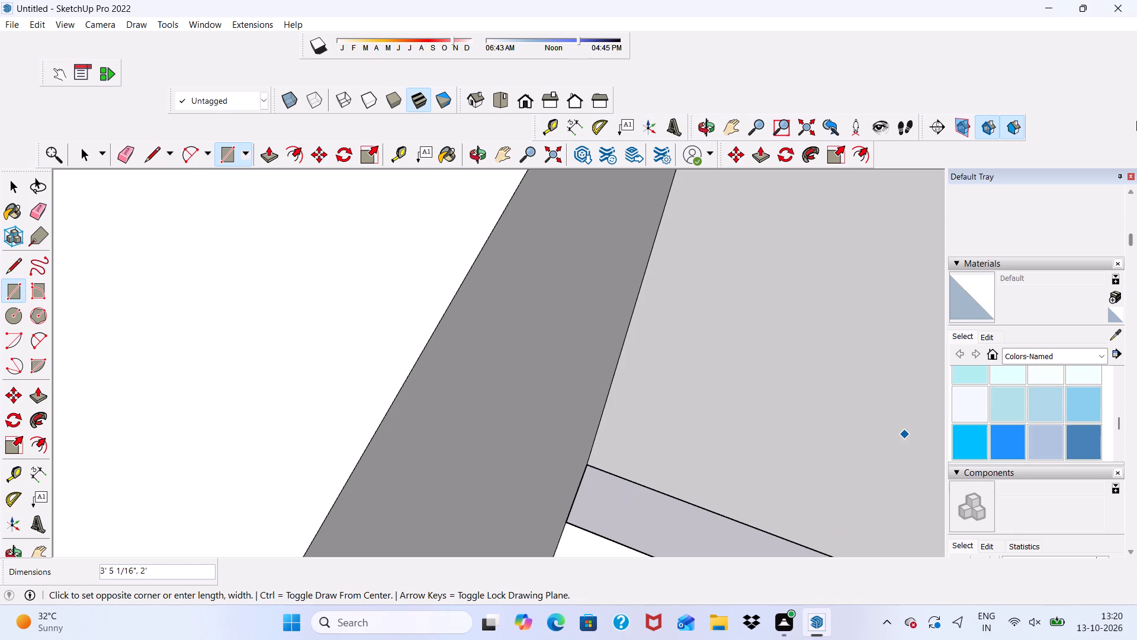
pyautogui.scroll(1, 579, 471)
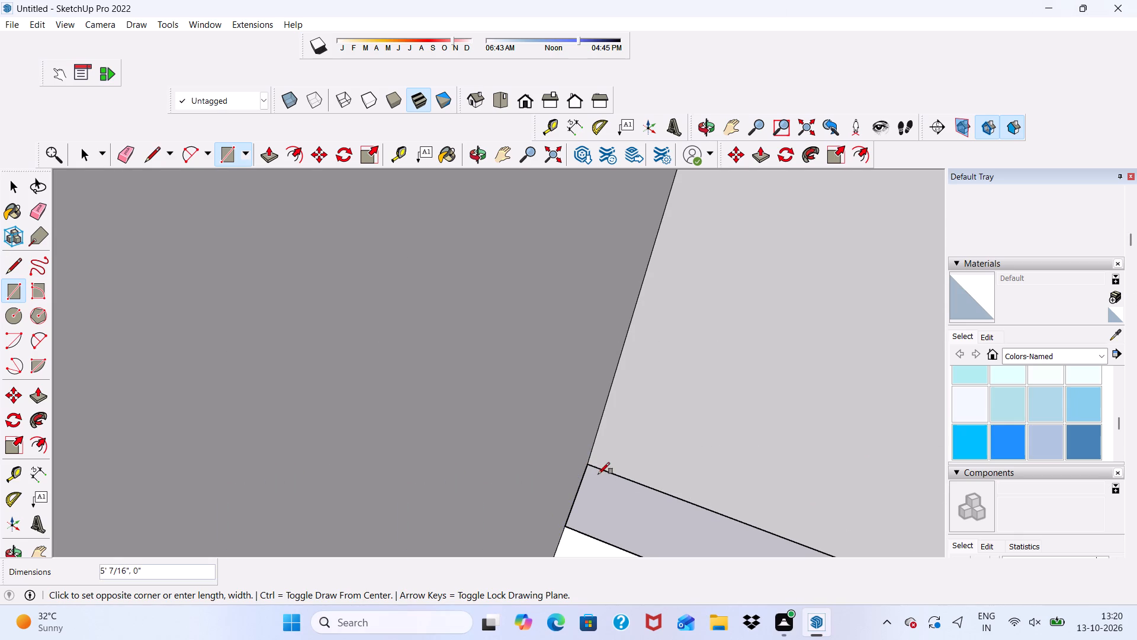
pyautogui.click(598, 472)
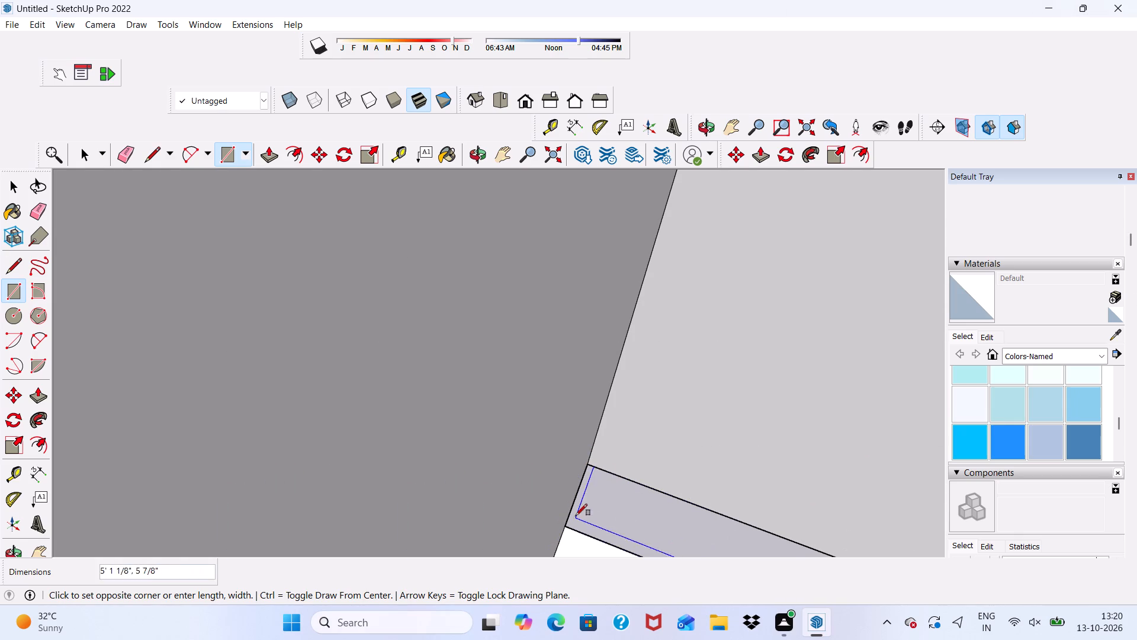
pyautogui.click(565, 524)
# Examine the closed floor strip from the underside of the house base and from the front.
pyautogui.scroll(-2, 504, 366)
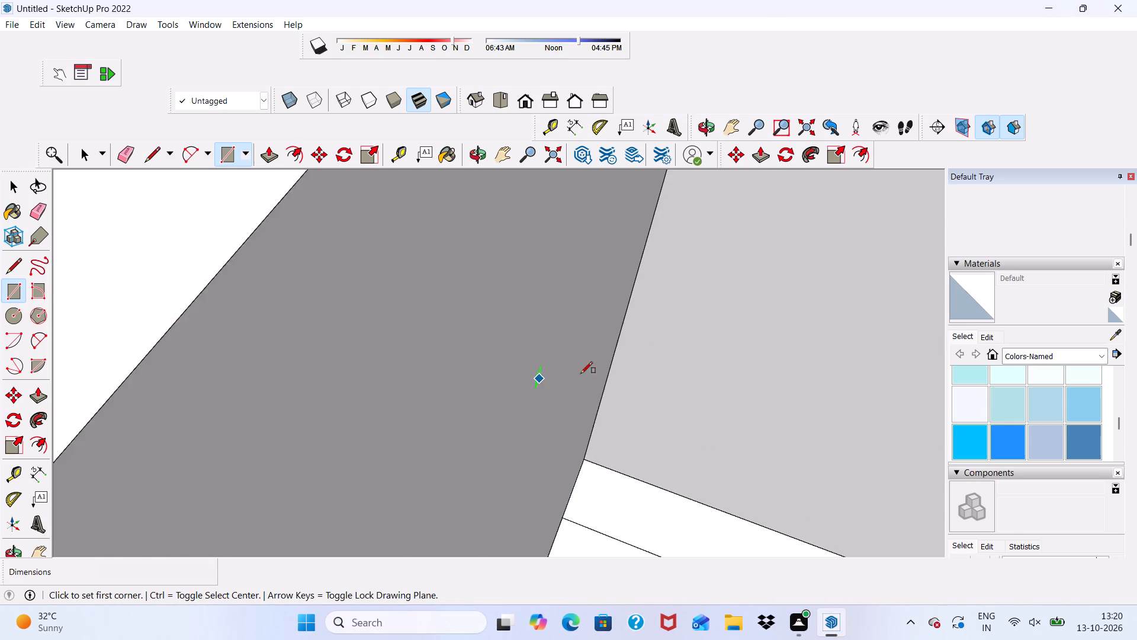
pyautogui.scroll(-20, 581, 373)
pyautogui.scroll(-6, 581, 373)
pyautogui.moveTo(373, 357); pyautogui.dragTo(515, 324, button='middle')
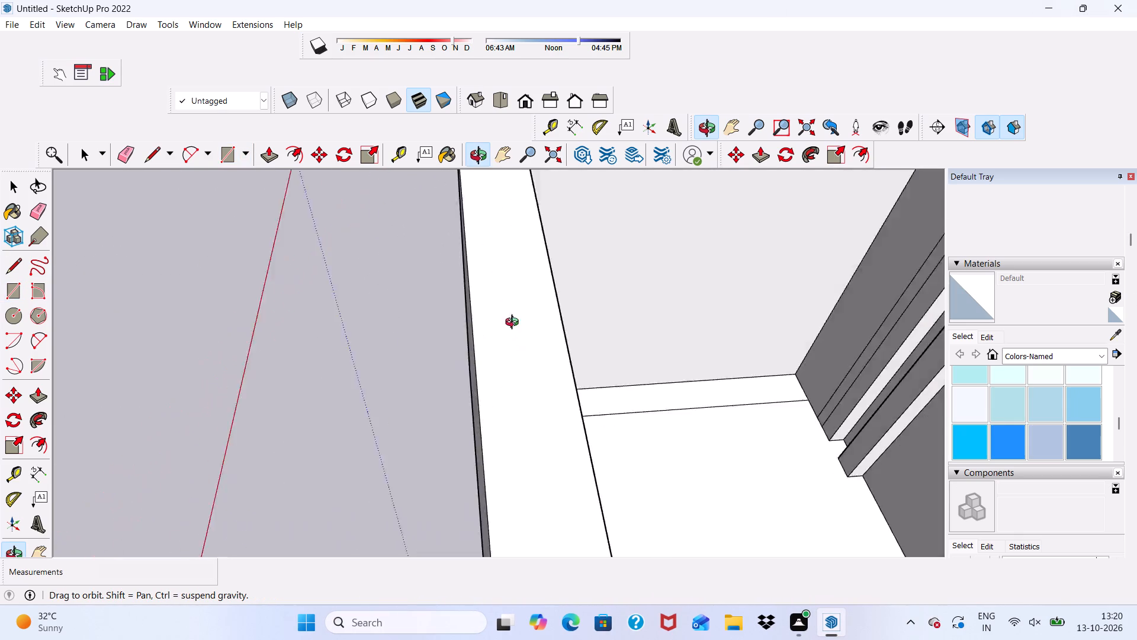
pyautogui.moveTo(515, 324); pyautogui.dragTo(873, 11, button='middle')
pyautogui.scroll(4, 489, 639)
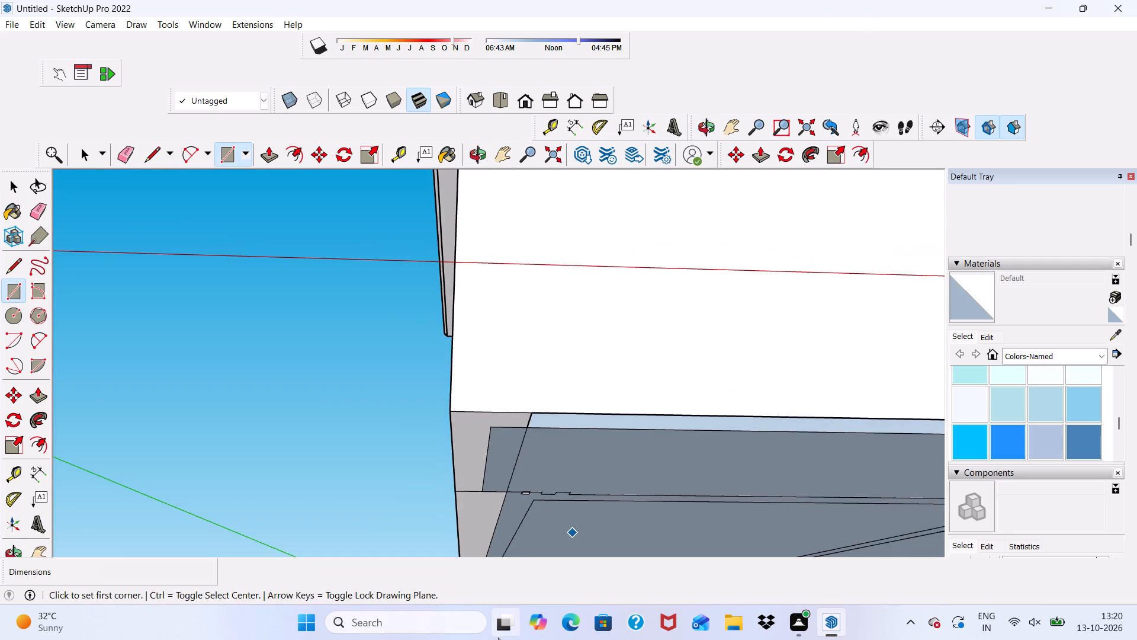
pyautogui.scroll(9, 498, 638)
pyautogui.scroll(-1, 529, 412)
pyautogui.moveTo(539, 404); pyautogui.dragTo(496, 369, button='middle')
pyautogui.scroll(2, 544, 259)
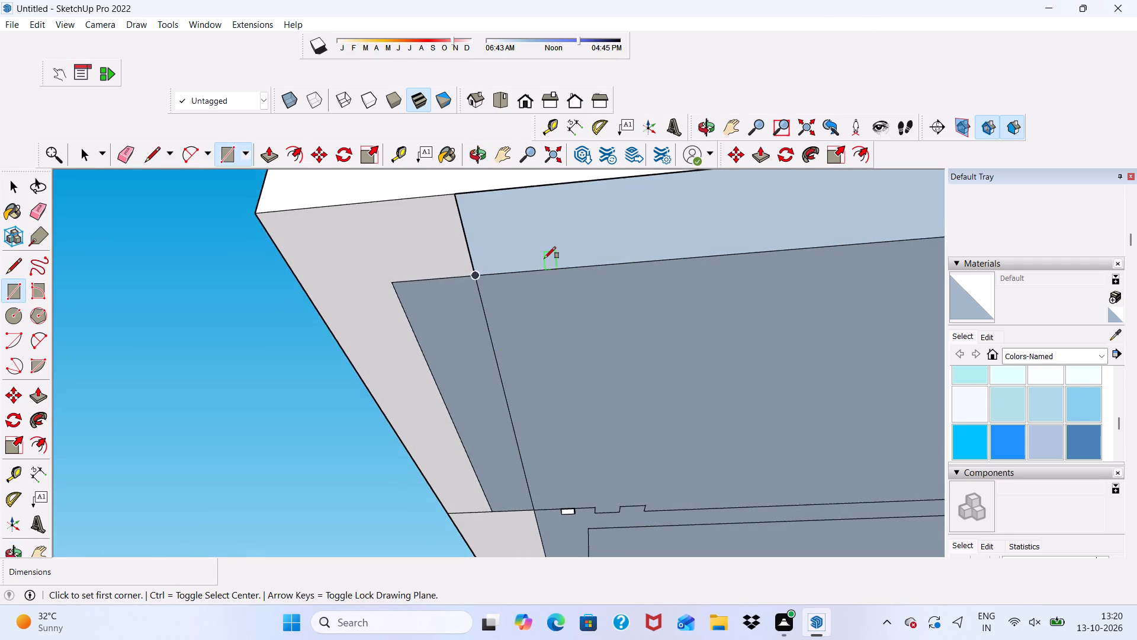
pyautogui.scroll(4, 544, 258)
pyautogui.moveTo(506, 225); pyautogui.dragTo(207, 397, button='middle')
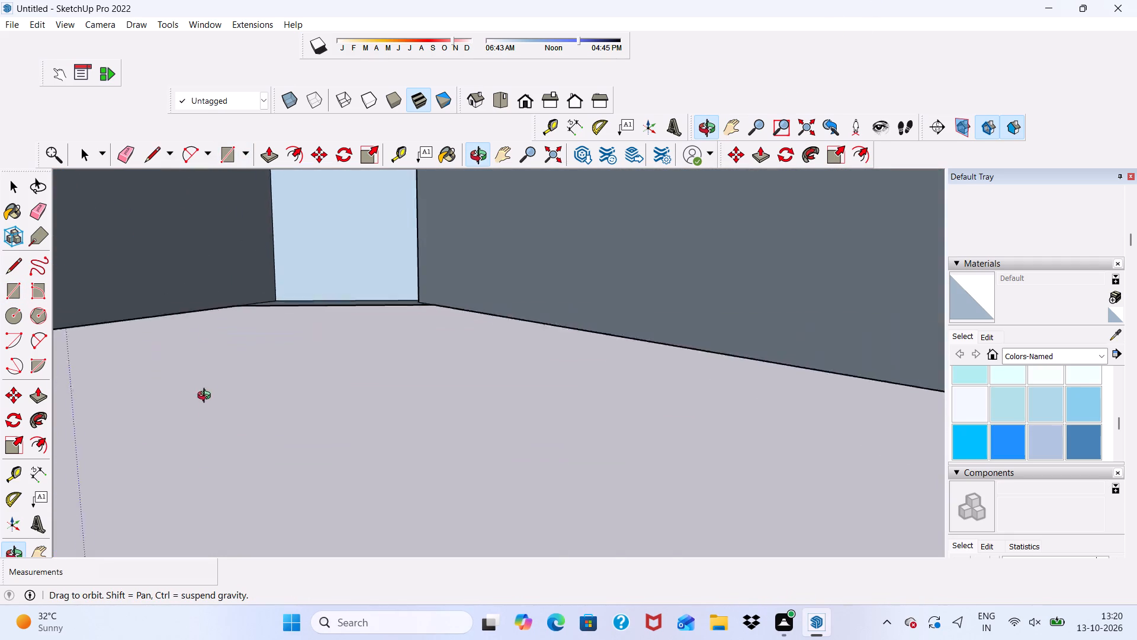
pyautogui.moveTo(207, 397); pyautogui.dragTo(211, 462, button='middle')
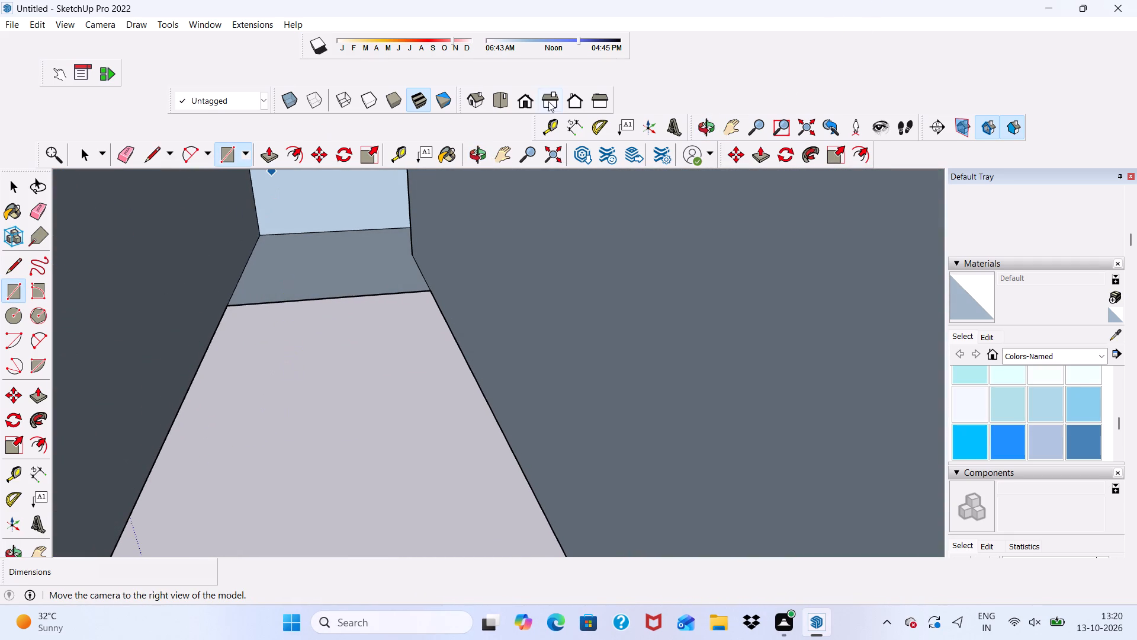
pyautogui.click(523, 98)
pyautogui.scroll(-4, 523, 184)
pyautogui.scroll(-6, 477, 264)
pyautogui.scroll(-5, 428, 298)
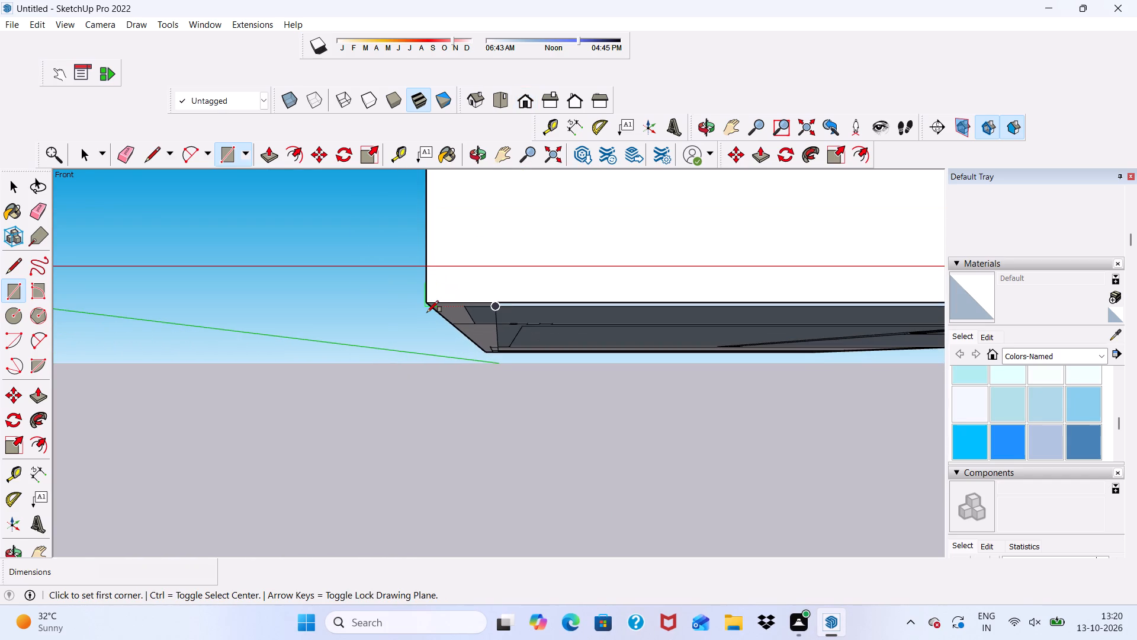
pyautogui.scroll(-5, 429, 311)
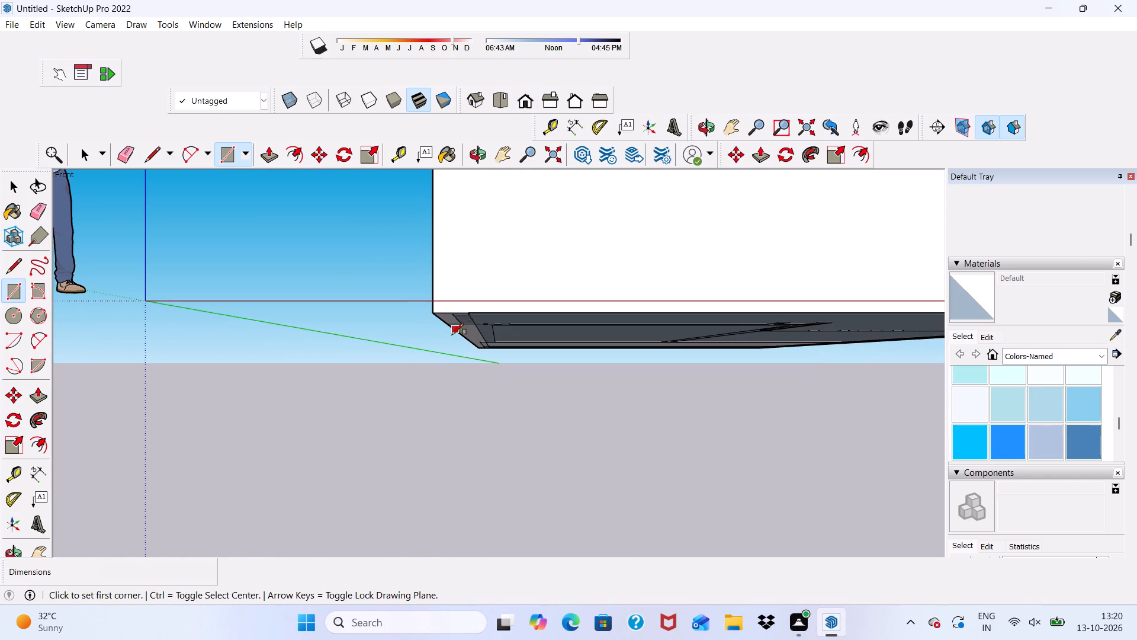
# Examine the veranda floor and the parapet's far end where it meets the house wall.
pyautogui.press('space')
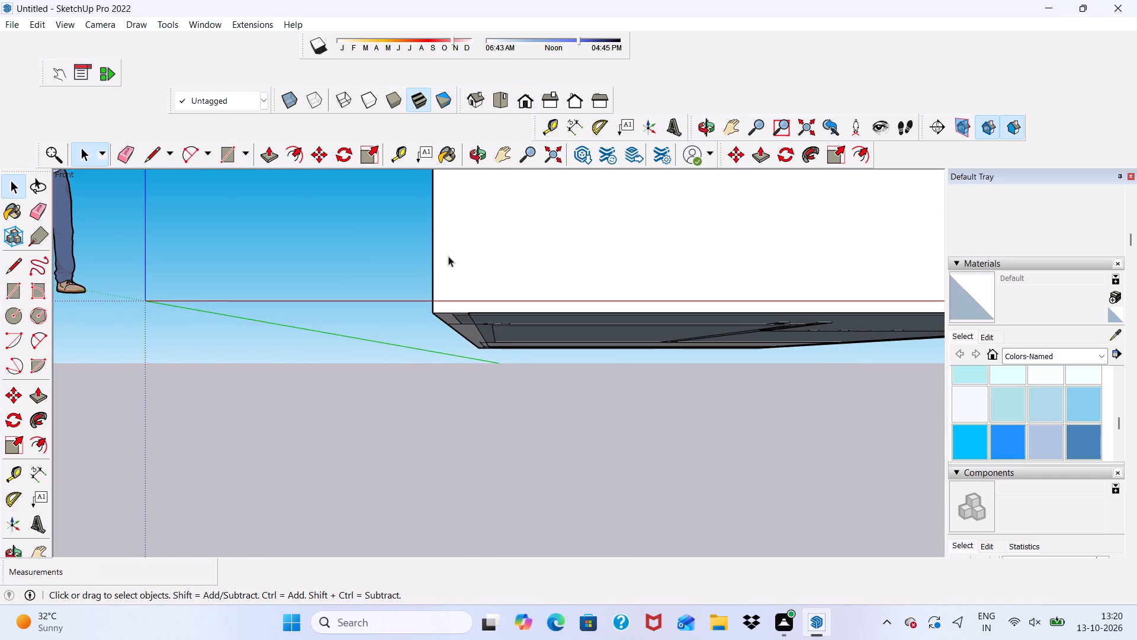
pyautogui.scroll(-5, 570, 239)
pyautogui.moveTo(644, 203); pyautogui.dragTo(227, 347, button='middle')
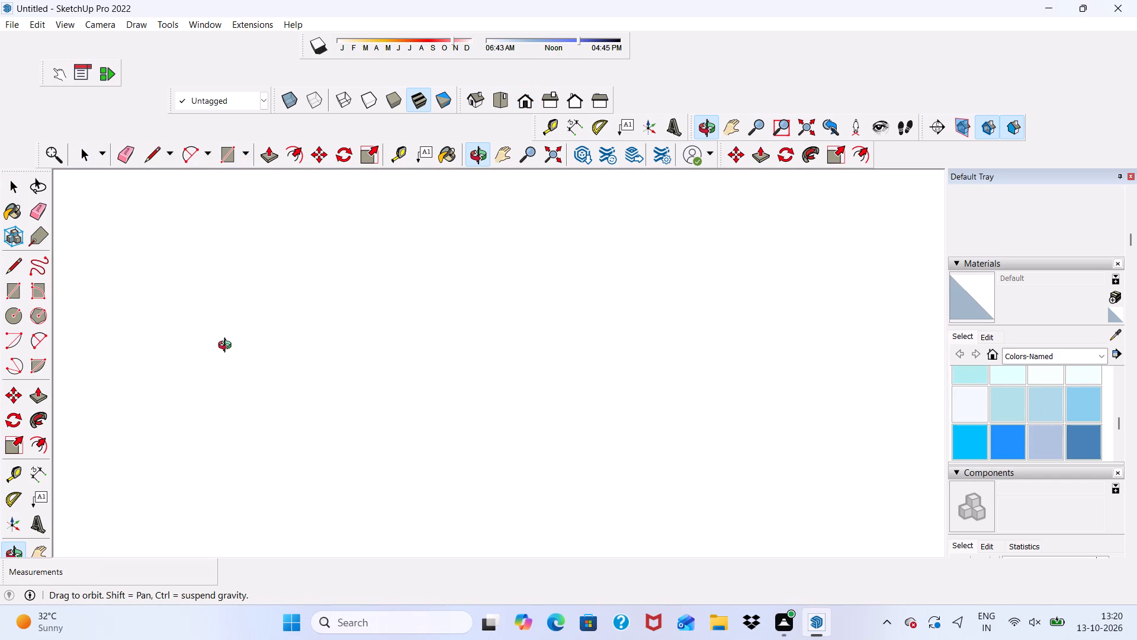
pyautogui.moveTo(227, 347); pyautogui.dragTo(365, 359, button='middle')
pyautogui.scroll(7, 499, 388)
pyautogui.scroll(-1, 498, 388)
pyautogui.moveTo(483, 379); pyautogui.dragTo(460, 356, button='middle')
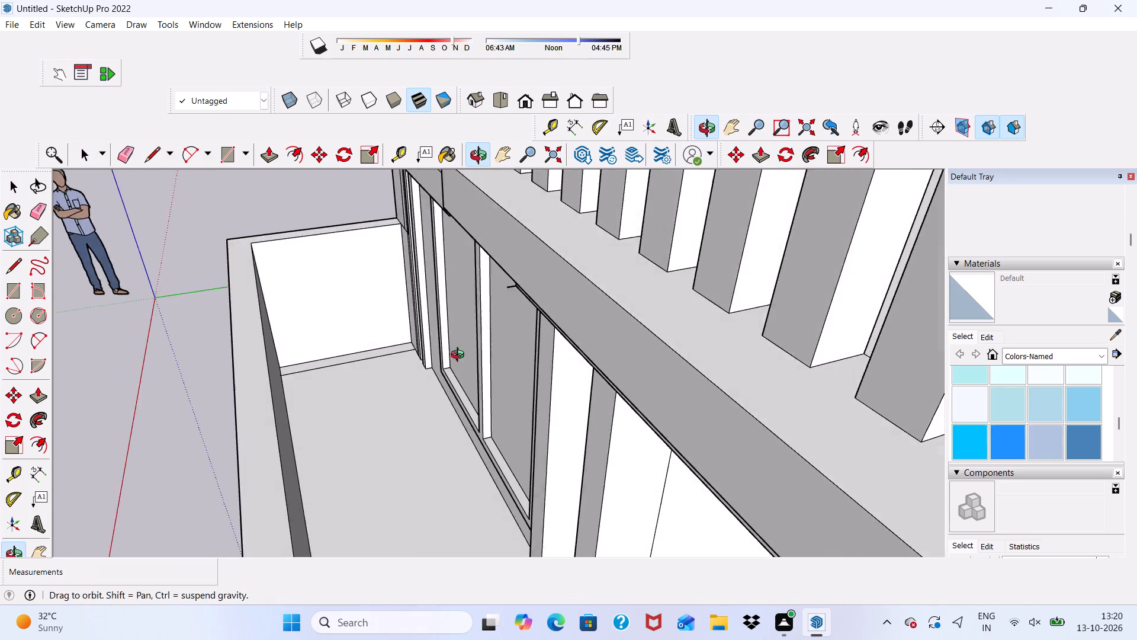
pyautogui.moveTo(460, 356); pyautogui.dragTo(831, 254, button='middle')
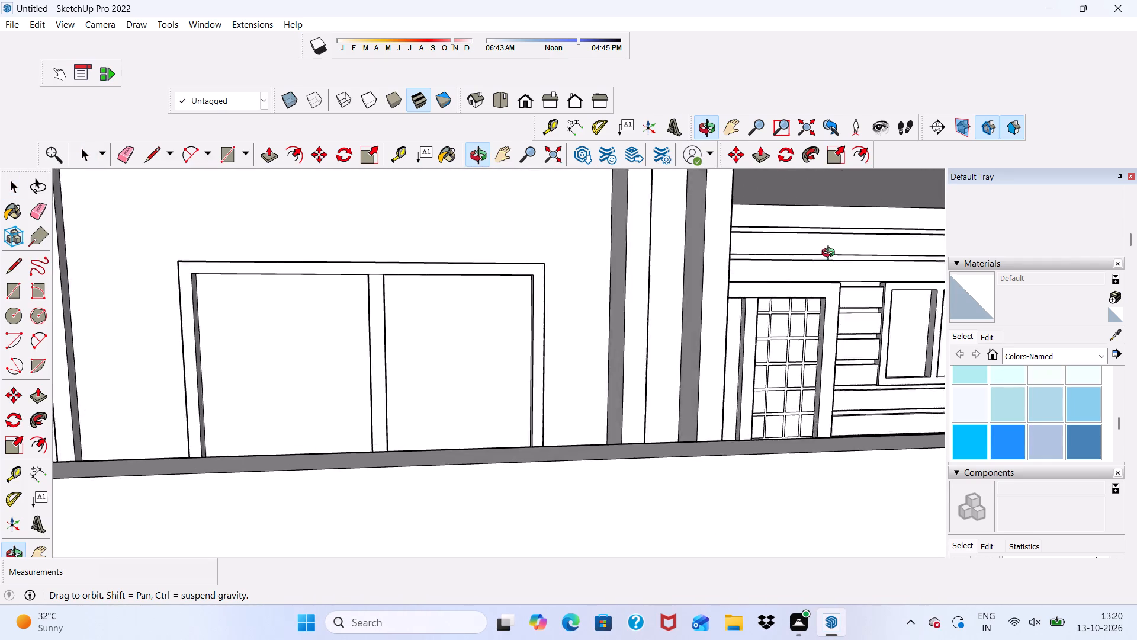
pyautogui.moveTo(831, 254); pyautogui.dragTo(1117, 235, button='middle')
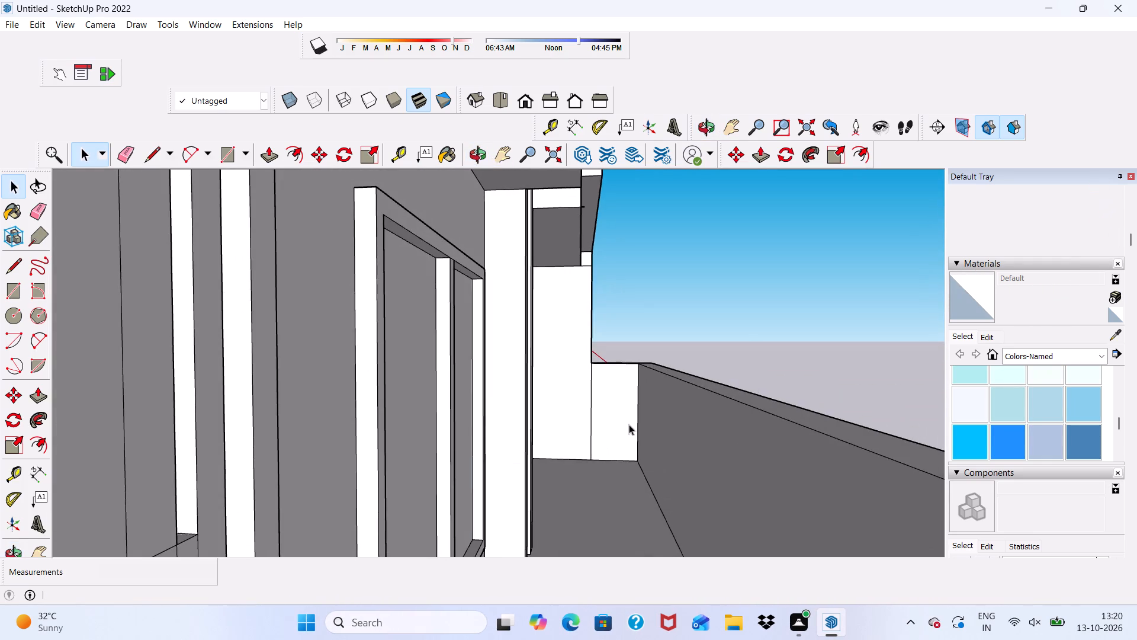
# Draw a rectangle about 12' 11" by 5' on the front parapet's outer face, in front of the entrance door and small window.
pyautogui.scroll(4, 629, 424)
pyautogui.scroll(-6, 645, 389)
pyautogui.moveTo(655, 368); pyautogui.dragTo(394, 409, button='middle')
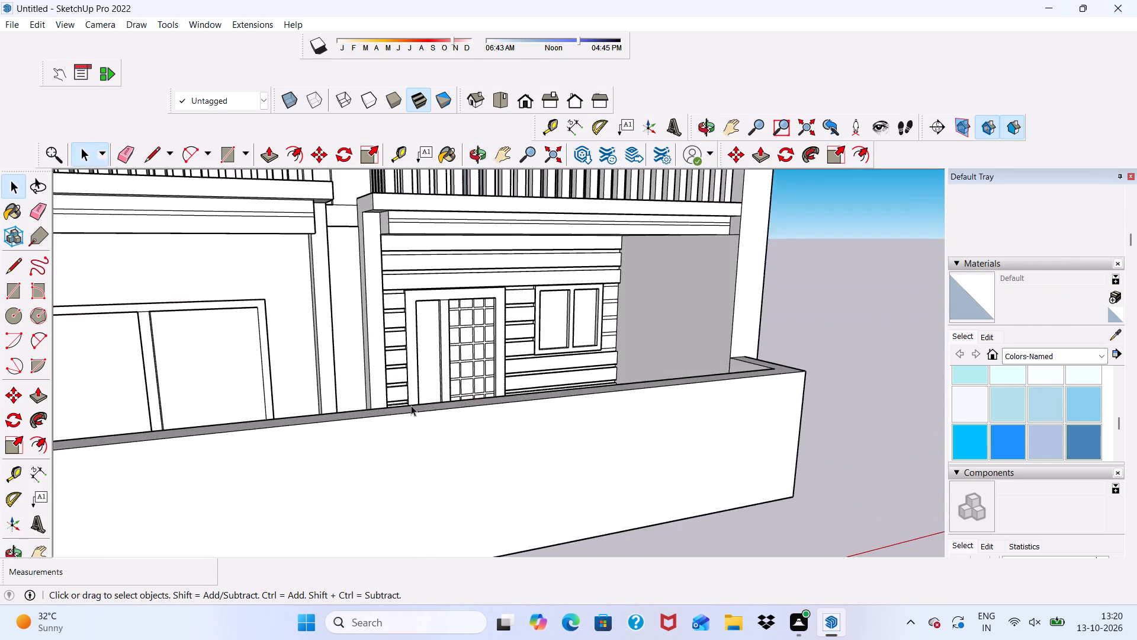
pyautogui.scroll(-8, 431, 423)
pyautogui.moveTo(762, 421); pyautogui.dragTo(563, 476, button='middle')
pyautogui.scroll(7, 525, 459)
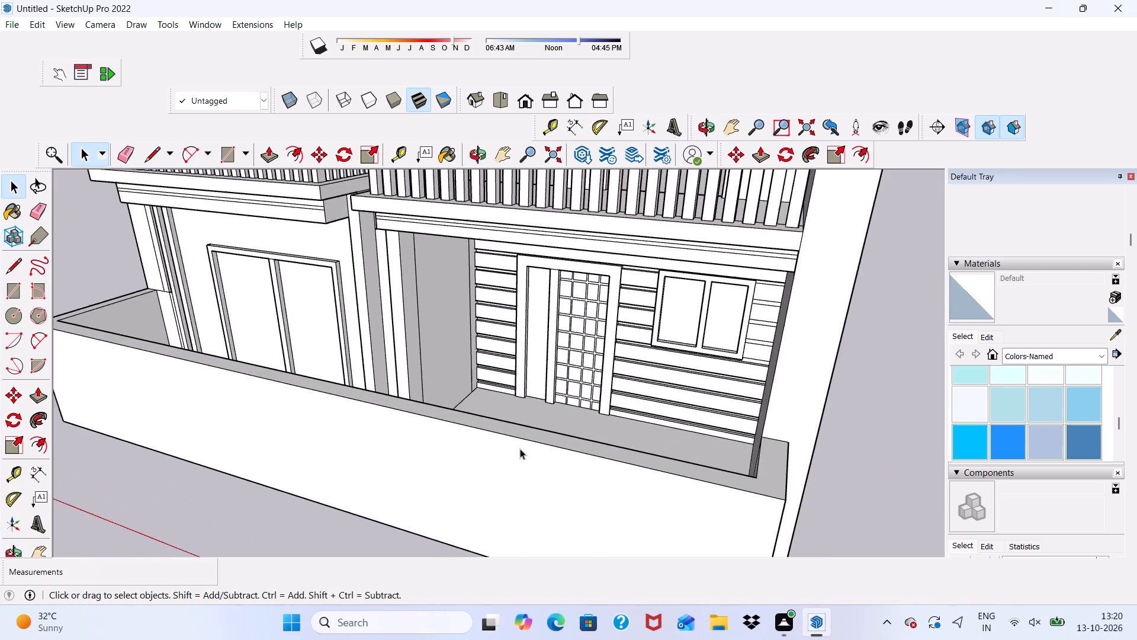
pyautogui.scroll(2, 433, 389)
pyautogui.scroll(-4, 455, 380)
pyautogui.moveTo(459, 381); pyautogui.dragTo(520, 304, button='middle')
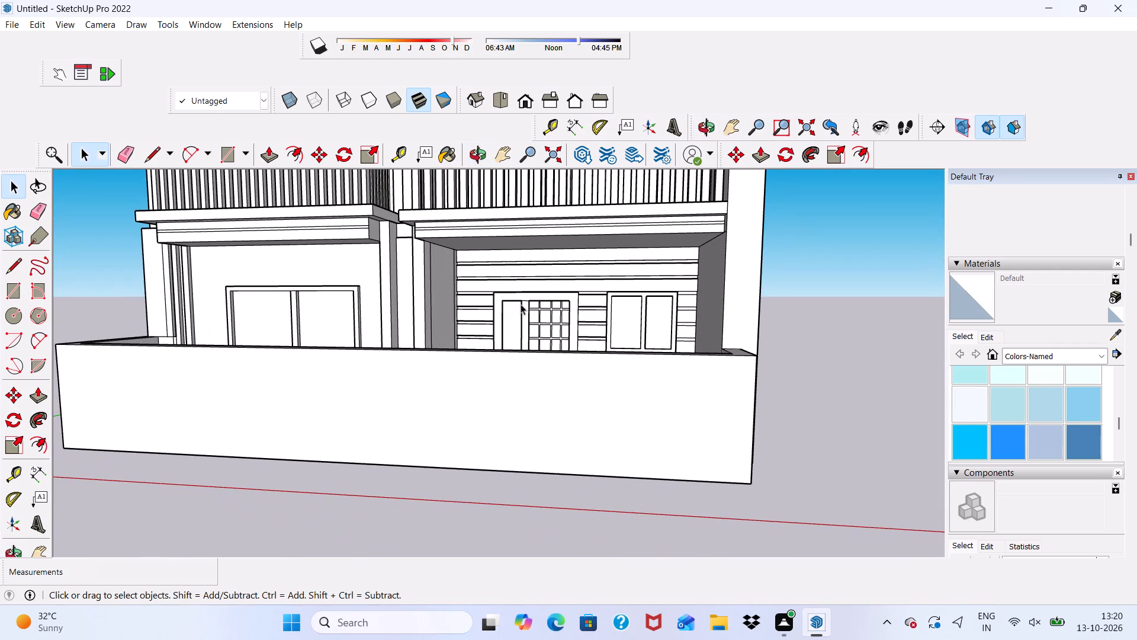
pyautogui.click(224, 154)
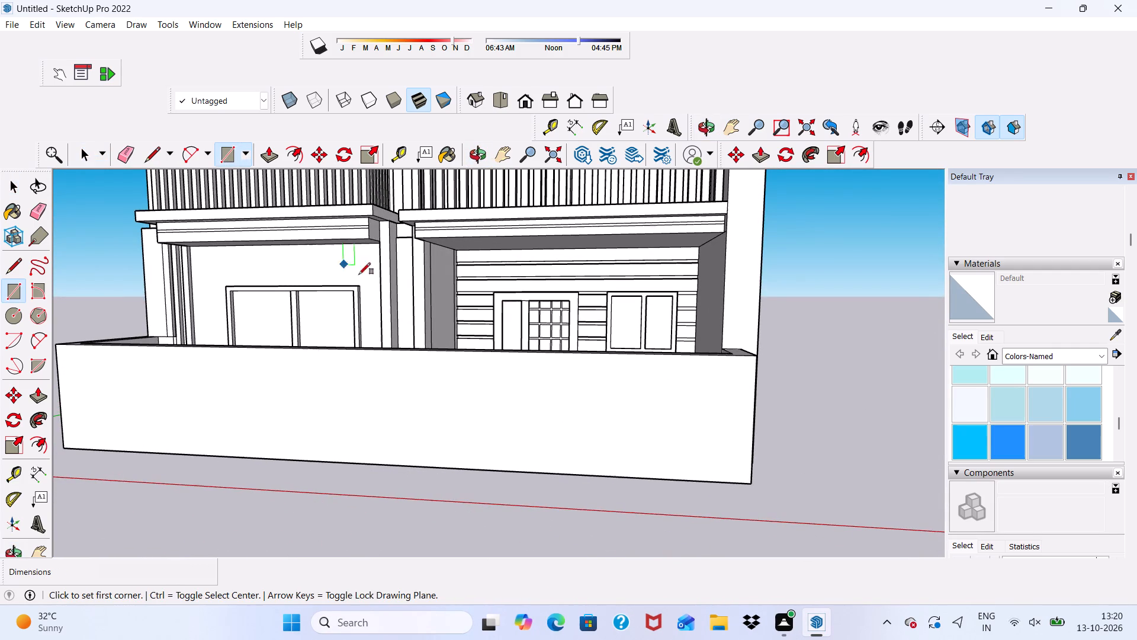
pyautogui.click(418, 463)
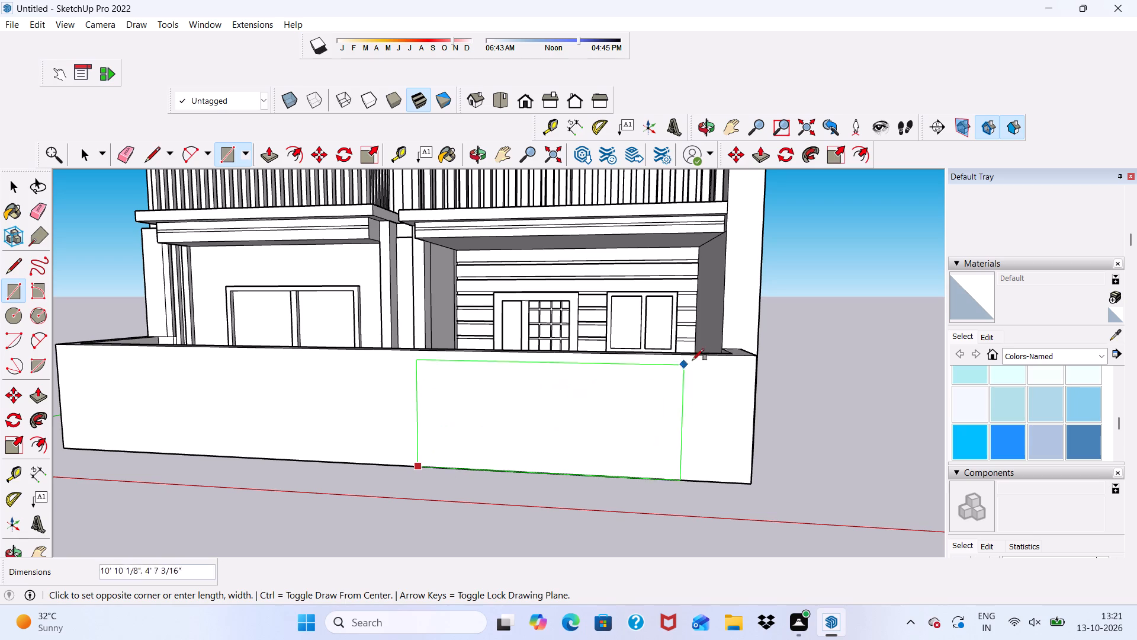
pyautogui.click(741, 358)
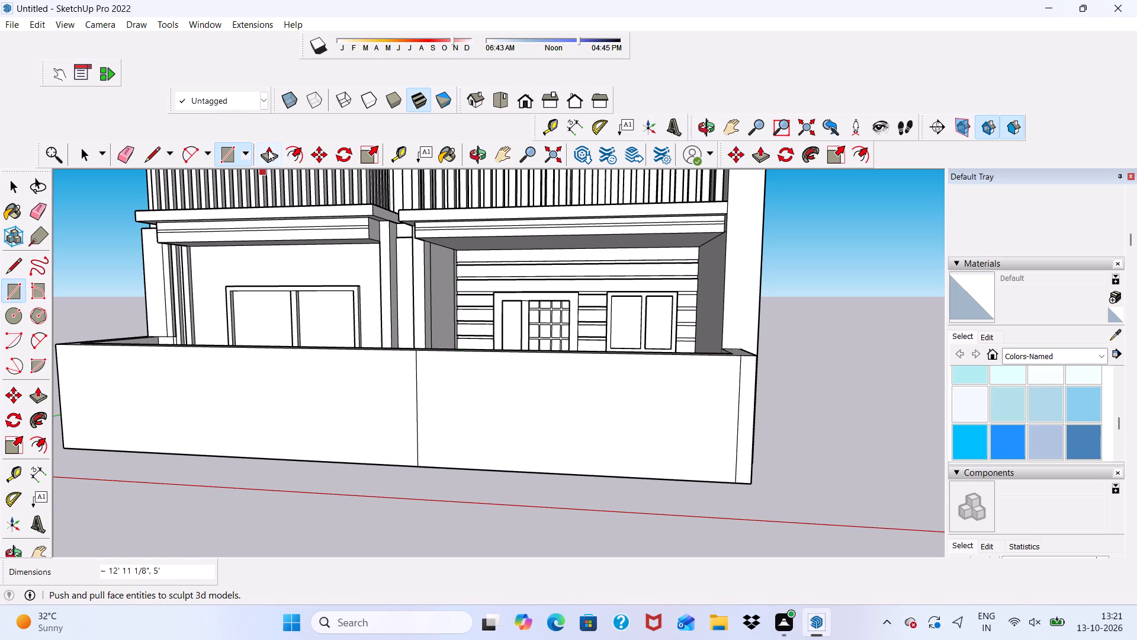
# Push/pull the new rectangle about 3 13/16" inward, through the thickness of the front parapet.
pyautogui.click(268, 150)
pyautogui.click(494, 404)
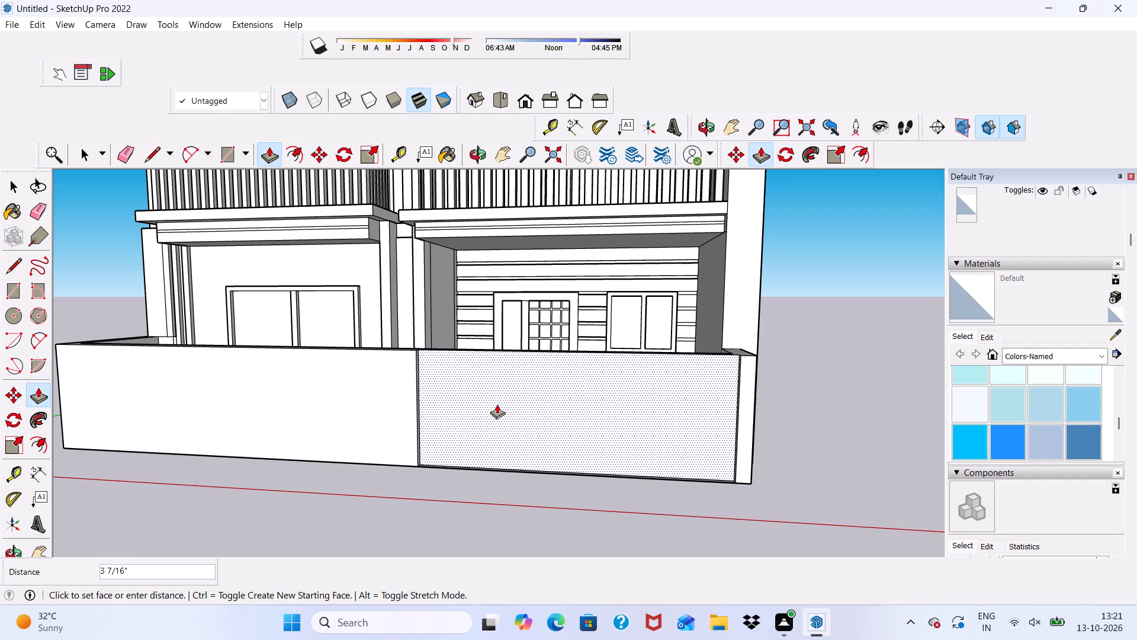
pyautogui.moveTo(498, 404); pyautogui.dragTo(529, 360)
pyautogui.moveTo(521, 344); pyautogui.dragTo(486, 450, button='middle')
pyautogui.moveTo(451, 479); pyautogui.dragTo(472, 460)
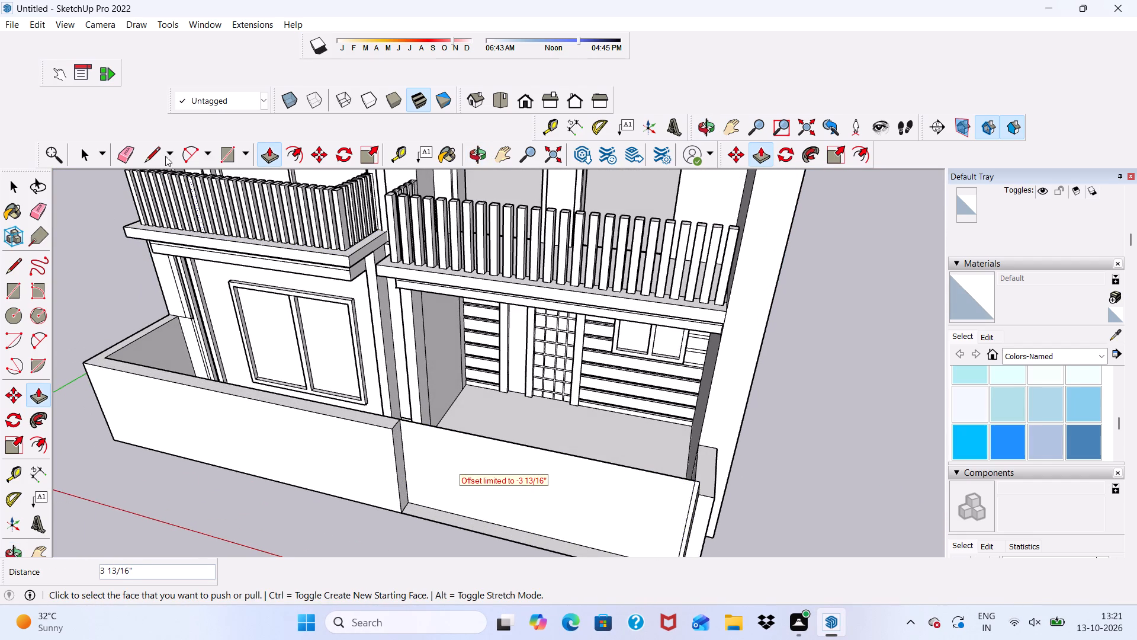
# Erase the top edge of the thin remaining panel to open the front parapet before the entrance door.
pyautogui.click(127, 158)
pyautogui.scroll(1, 449, 424)
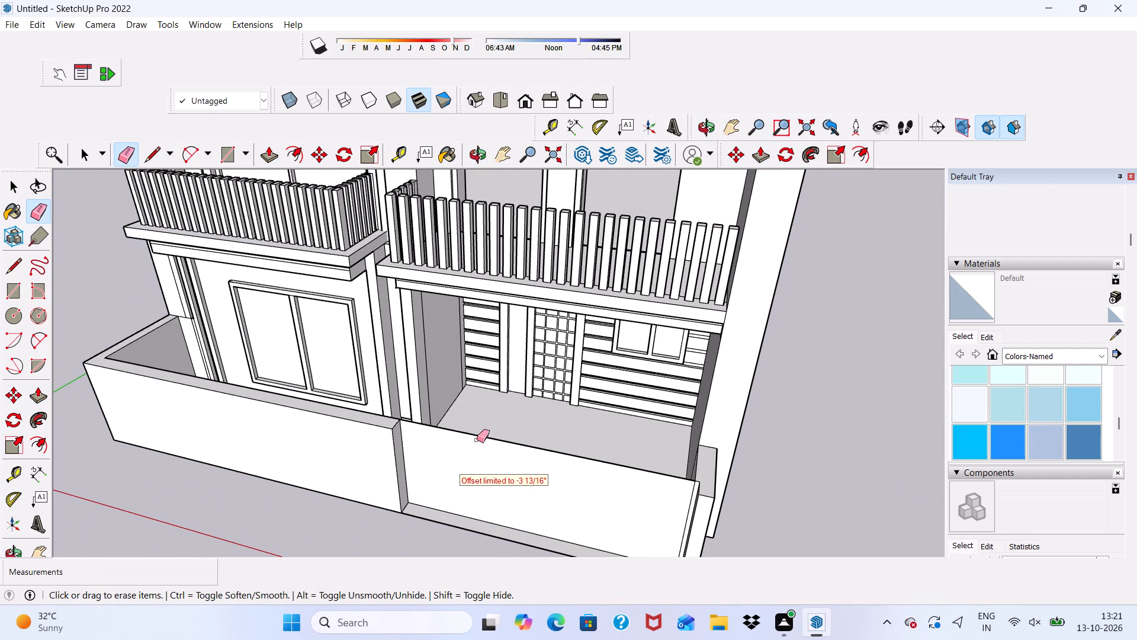
pyautogui.moveTo(477, 440); pyautogui.dragTo(486, 436)
pyautogui.scroll(-3, 644, 482)
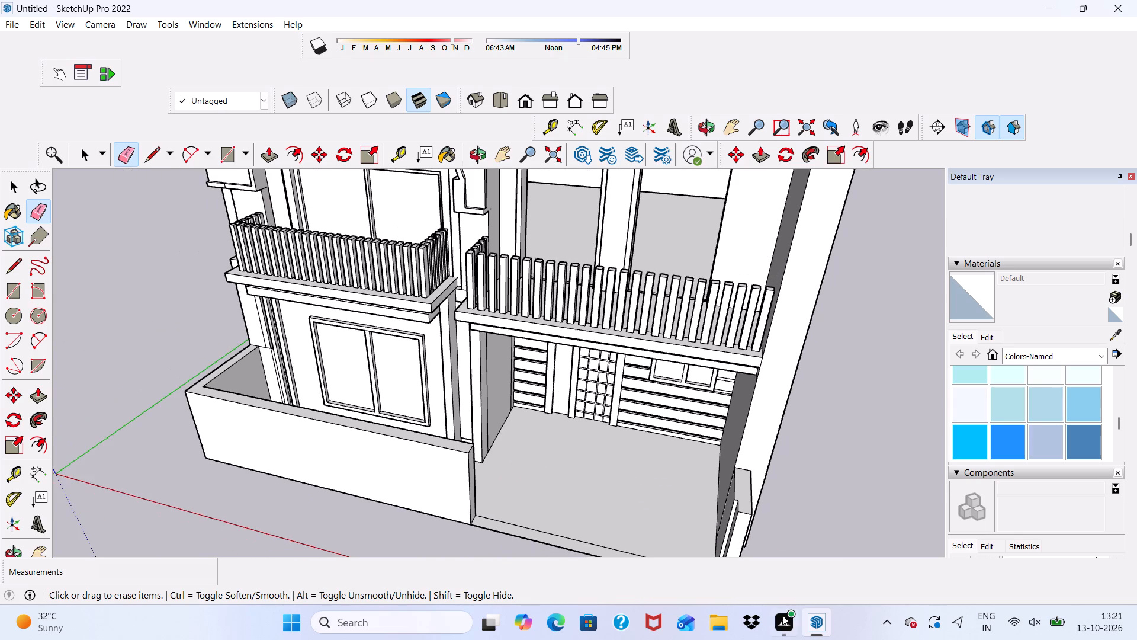
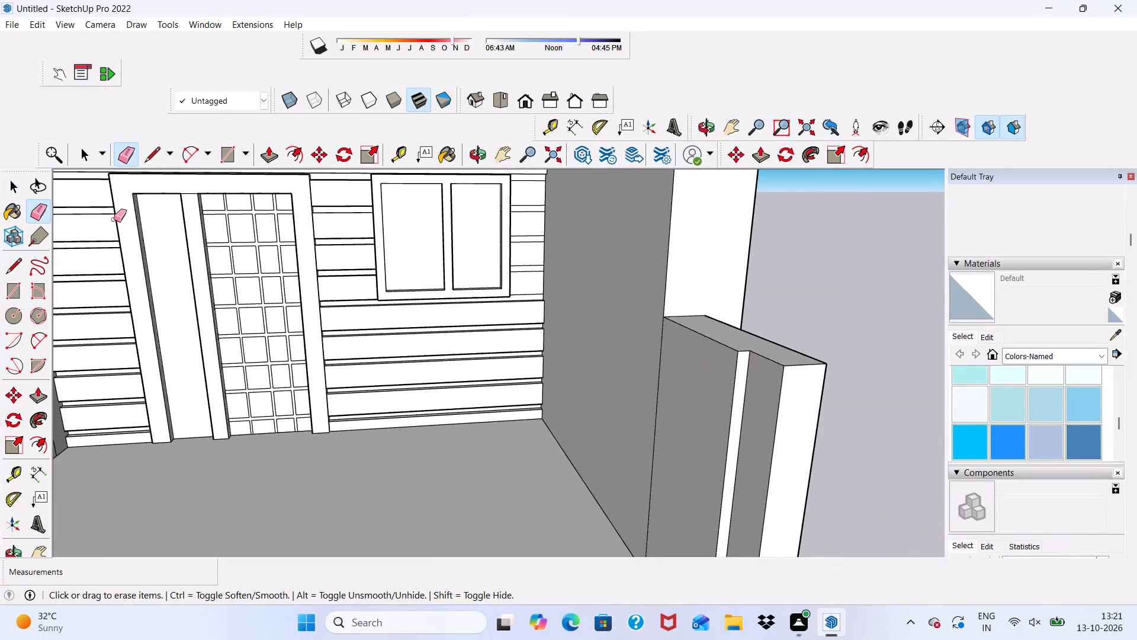
# Push/Pull the narrow recessed strip inside the short wall stub beside the porch by 9", flush with the wall's front end.
pyautogui.click(275, 151)
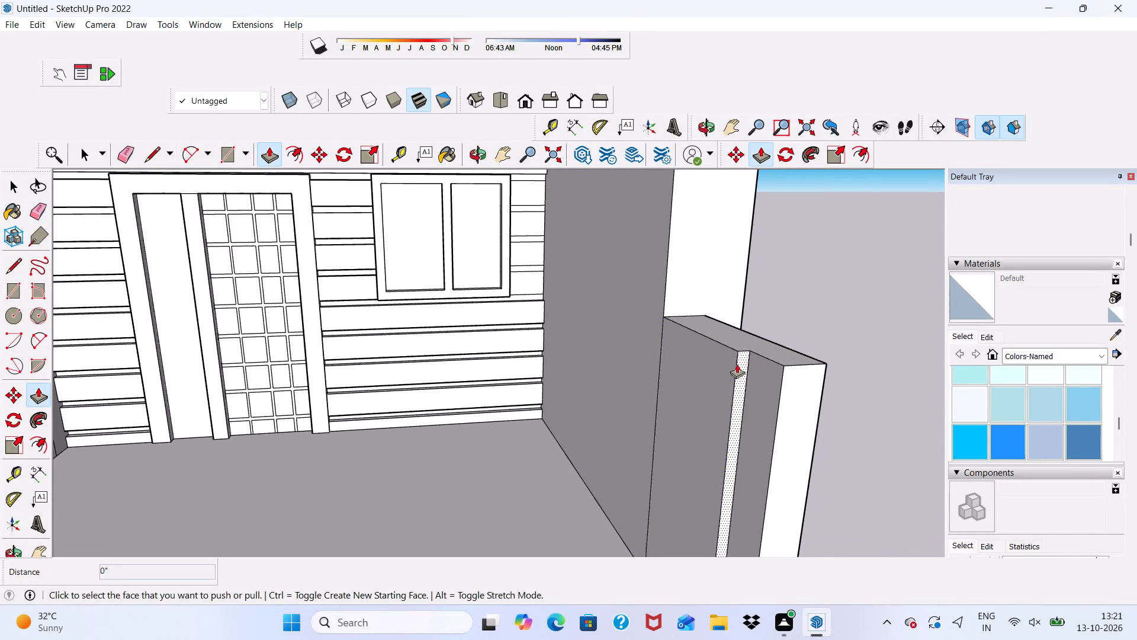
pyautogui.scroll(4, 739, 364)
pyautogui.click(736, 364)
pyautogui.click(843, 381)
pyautogui.scroll(-6, 773, 297)
pyautogui.moveTo(784, 329); pyautogui.dragTo(702, 290, button='middle')
pyautogui.scroll(-6, 696, 293)
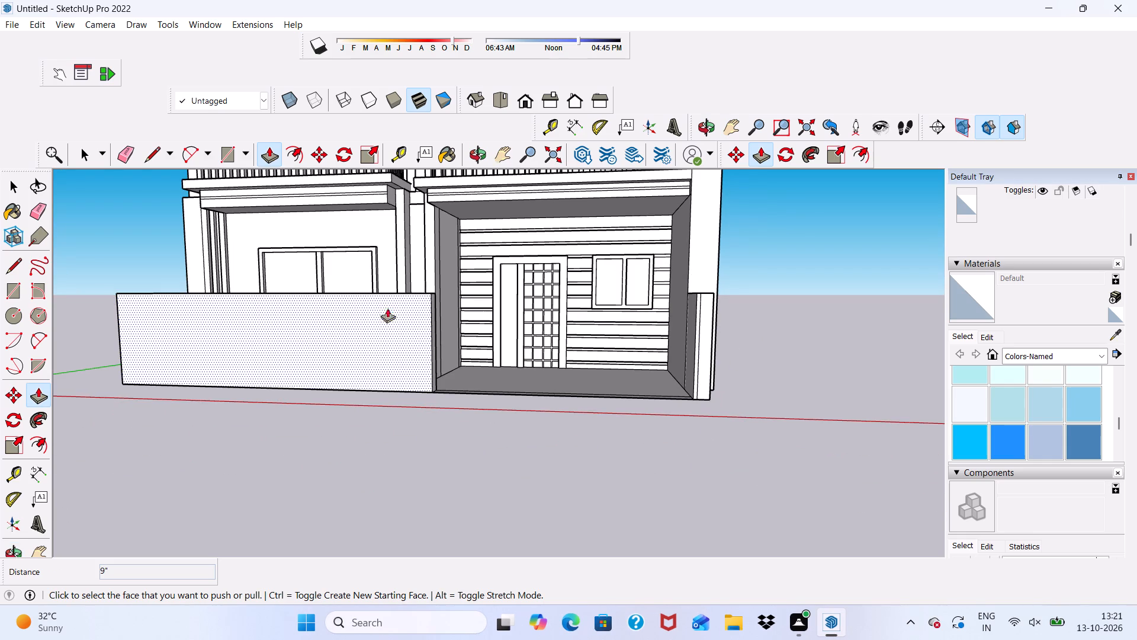
pyautogui.scroll(4, 593, 299)
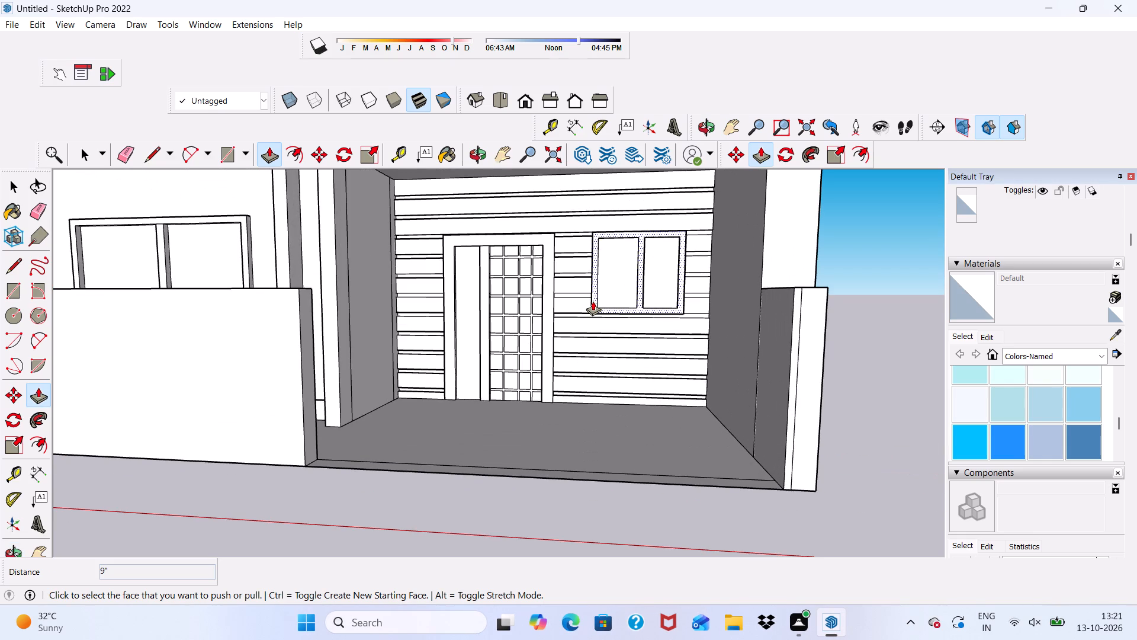
pyautogui.press('space')
# Erase the vertical seam line on the porch-side face of the wall between the ground-floor window bay and the entrance.
pyautogui.scroll(-6, 510, 313)
pyautogui.moveTo(458, 254); pyautogui.dragTo(366, 271, button='middle')
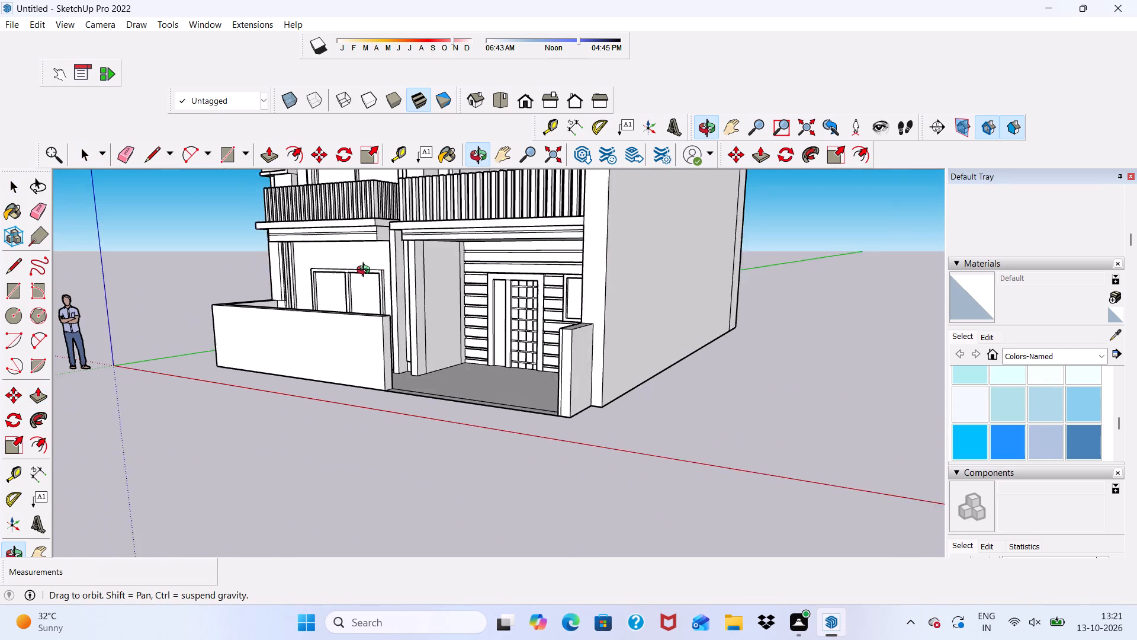
pyautogui.moveTo(366, 271); pyautogui.dragTo(353, 304, button='middle')
pyautogui.scroll(5, 352, 304)
pyautogui.scroll(5, 433, 280)
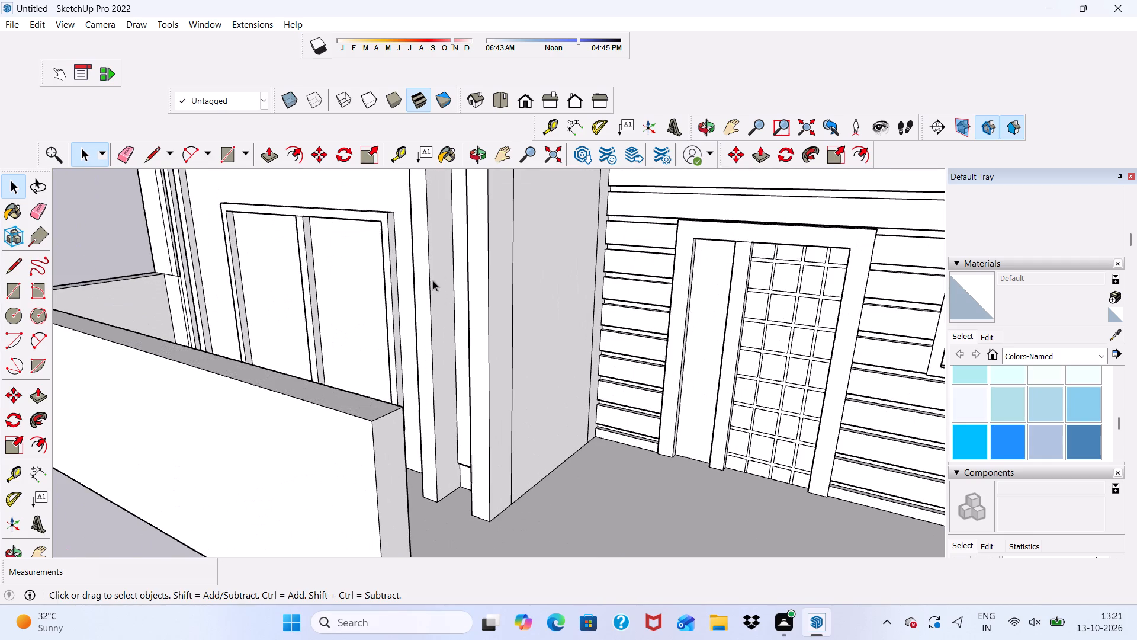
pyautogui.moveTo(470, 301); pyautogui.dragTo(475, 292, button='middle')
pyautogui.scroll(2, 470, 301)
pyautogui.scroll(-2, 470, 301)
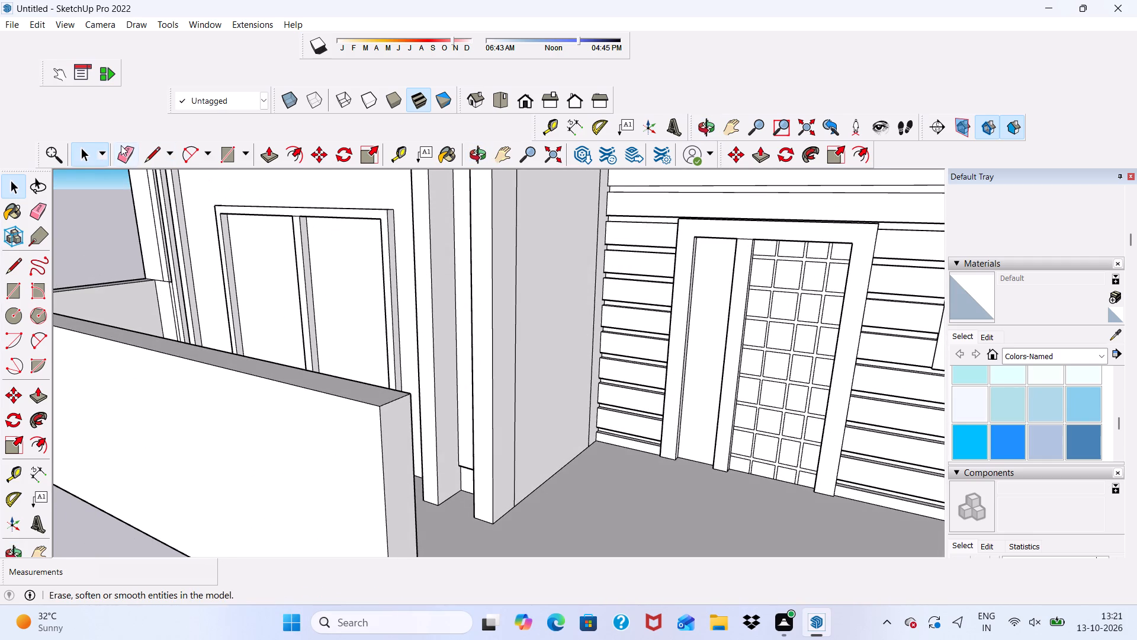
pyautogui.click(121, 145)
pyautogui.click(514, 264)
# Erase the leftover vertical seam lines on the short porch wall's inner face and front end face.
pyautogui.scroll(-2, 539, 289)
pyautogui.moveTo(542, 318); pyautogui.dragTo(716, 250, button='middle')
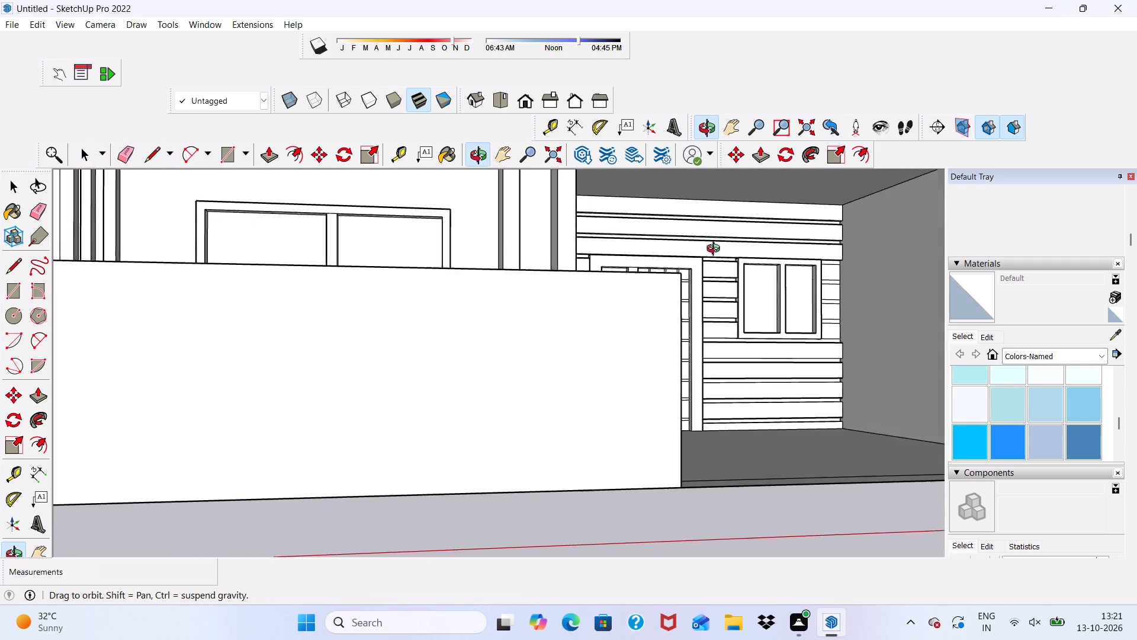
pyautogui.moveTo(716, 250); pyautogui.dragTo(751, 282, button='middle')
pyautogui.scroll(2, 896, 276)
pyautogui.scroll(-8, 560, 237)
pyautogui.scroll(9, 757, 307)
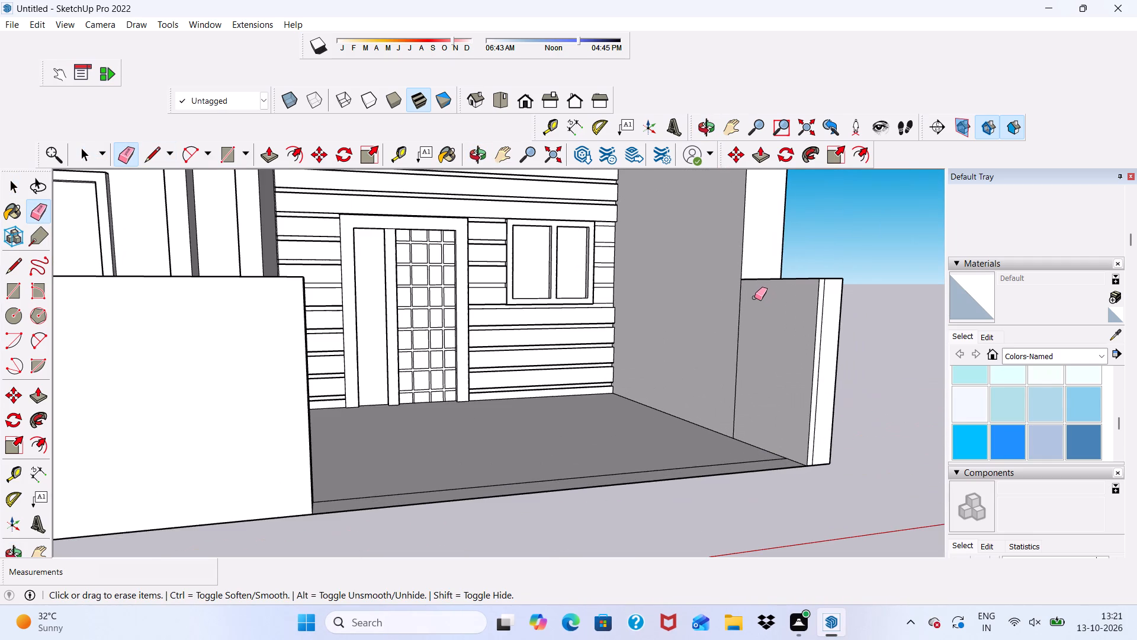
pyautogui.moveTo(753, 297); pyautogui.dragTo(743, 306)
pyautogui.moveTo(743, 306); pyautogui.dragTo(731, 317)
pyautogui.scroll(6, 844, 329)
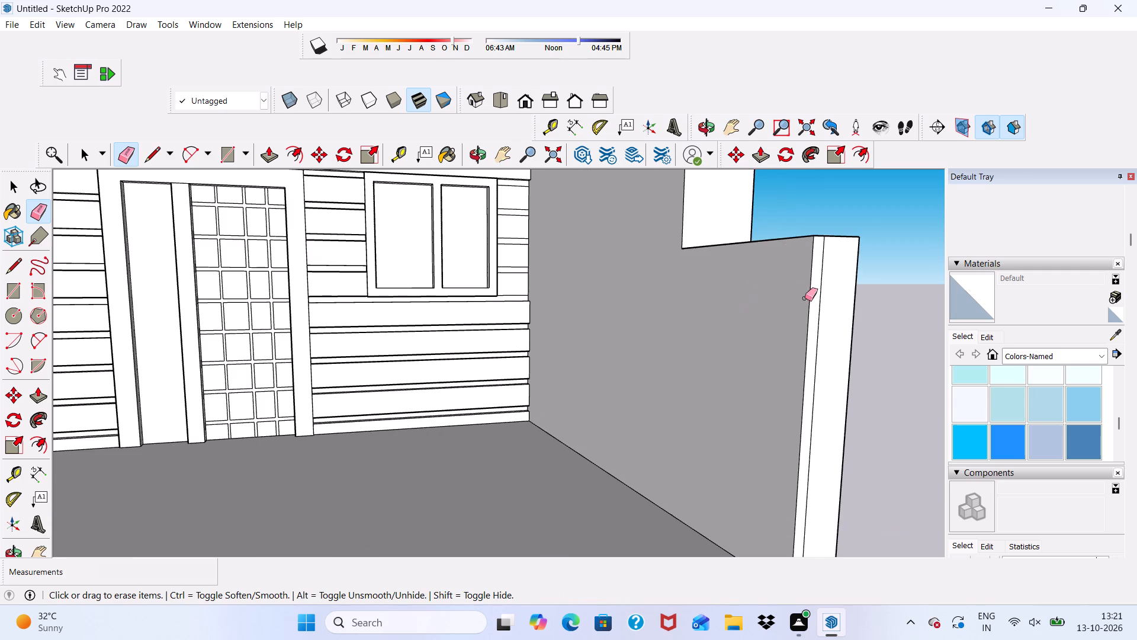
pyautogui.moveTo(818, 299); pyautogui.dragTo(823, 306)
# Examine the cleaned-up porch walls, boundary wall and whole front facade from several angles.
pyautogui.scroll(-1, 823, 306)
pyautogui.moveTo(823, 306); pyautogui.dragTo(727, 388, button='middle')
pyautogui.scroll(-4, 588, 329)
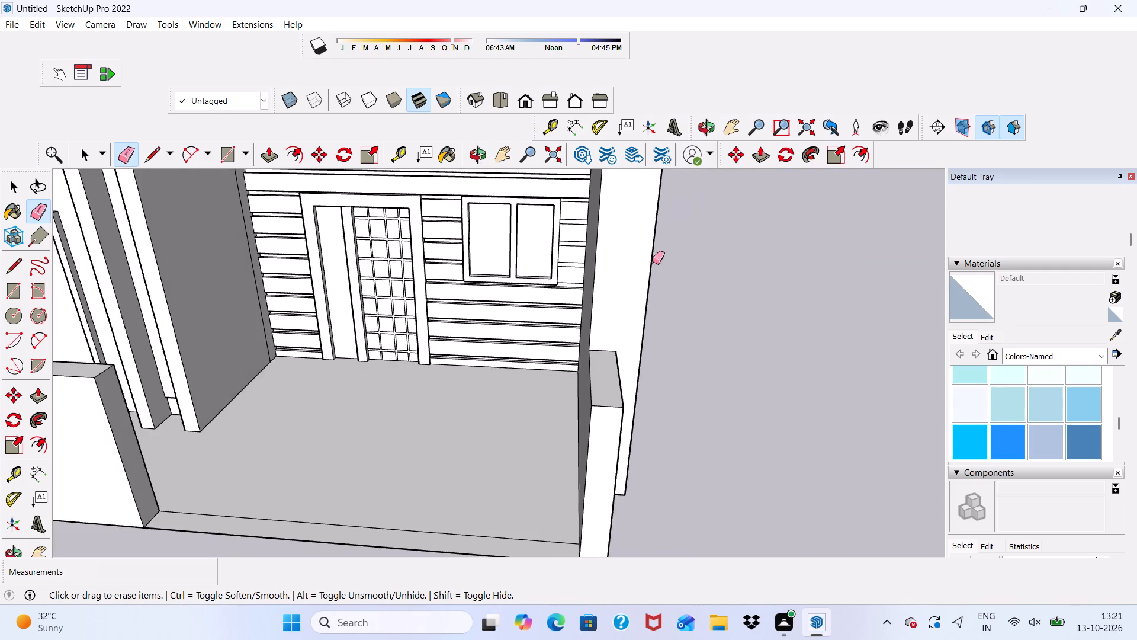
pyautogui.scroll(-7, 652, 261)
pyautogui.moveTo(598, 475); pyautogui.dragTo(423, 522, button='middle')
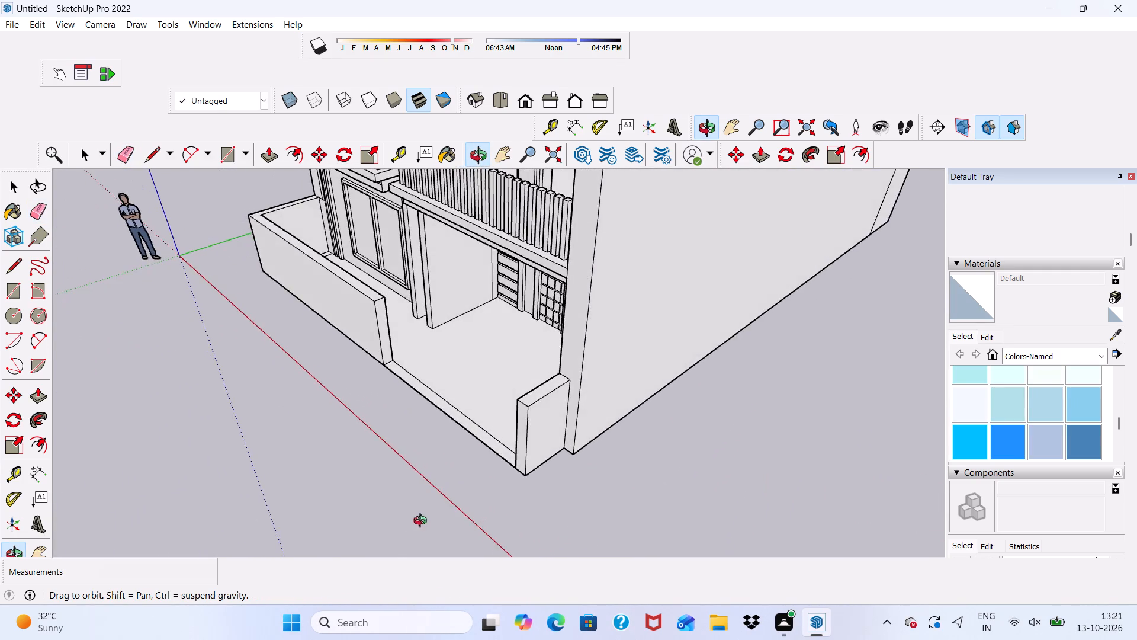
pyautogui.moveTo(423, 522); pyautogui.dragTo(280, 504, button='middle')
pyautogui.scroll(6, 359, 237)
pyautogui.scroll(-3, 372, 254)
pyautogui.press('space')
pyautogui.moveTo(381, 303); pyautogui.dragTo(423, 235, button='middle')
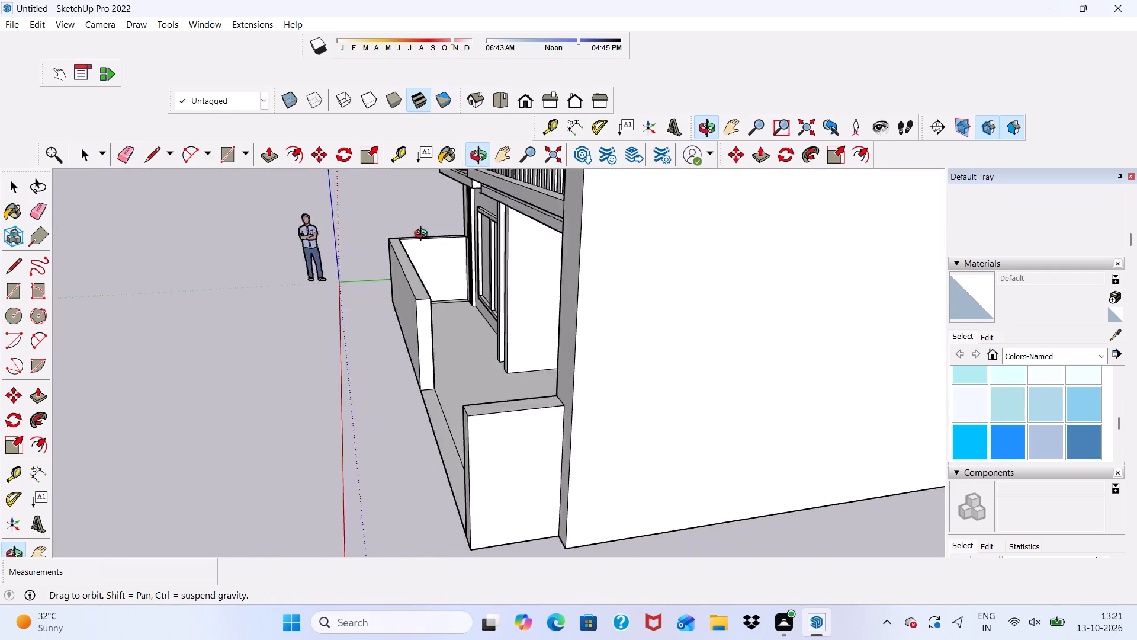
pyautogui.moveTo(423, 235); pyautogui.dragTo(712, 151, button='middle')
pyautogui.scroll(-16, 714, 245)
pyautogui.scroll(5, 539, 182)
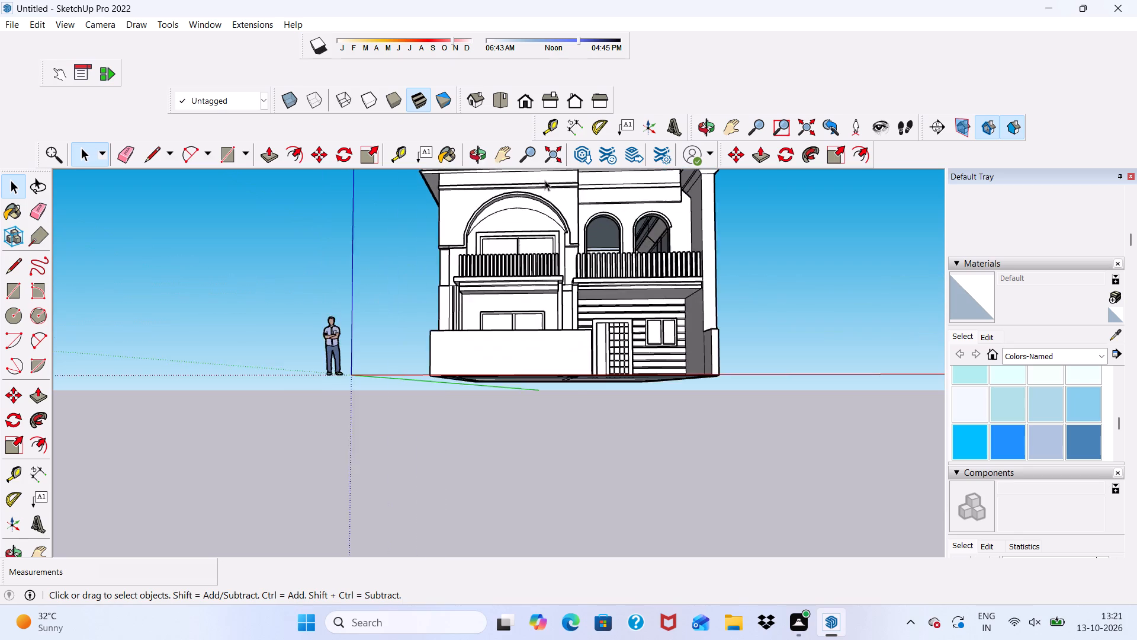
pyautogui.scroll(5, 545, 180)
pyautogui.scroll(-3, 545, 180)
pyautogui.scroll(1, 570, 218)
pyautogui.moveTo(576, 239); pyautogui.dragTo(523, 321, button='middle')
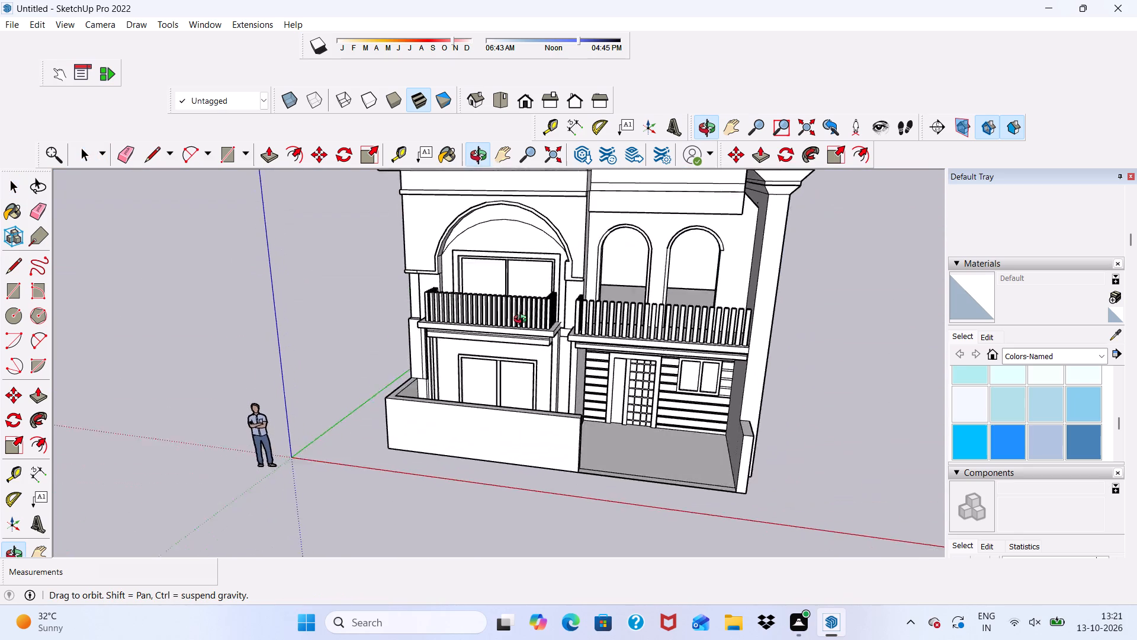
pyautogui.moveTo(523, 321); pyautogui.dragTo(561, 324, button='middle')
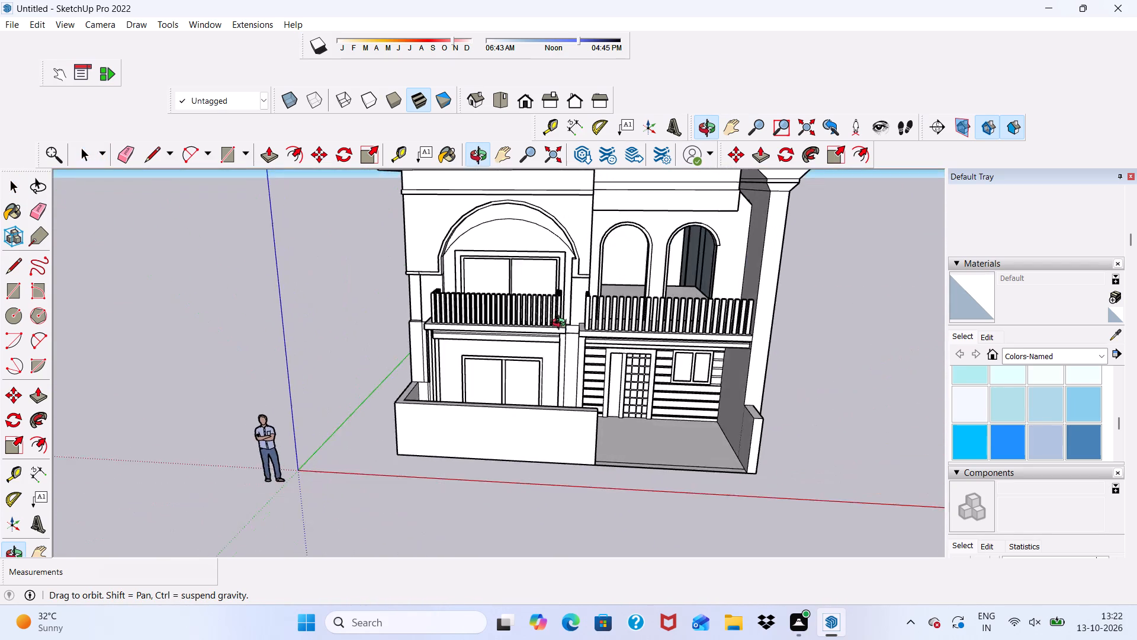
pyautogui.moveTo(561, 324); pyautogui.dragTo(579, 319, button='middle')
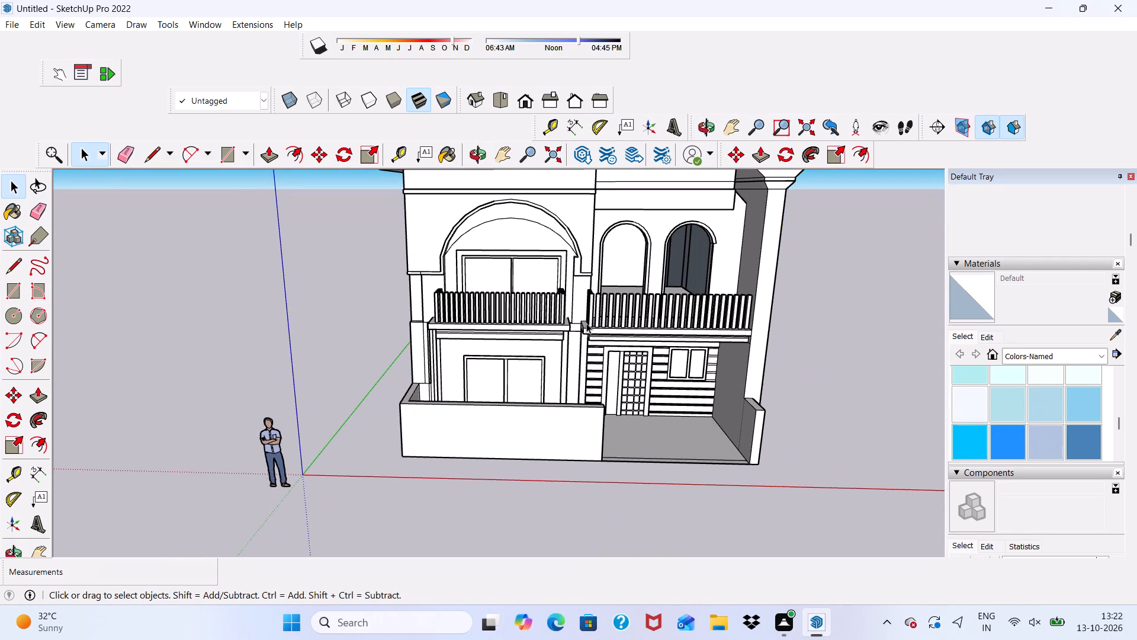
pyautogui.scroll(-4, 588, 329)
pyautogui.scroll(-1, 651, 311)
pyautogui.scroll(6, 618, 406)
pyautogui.scroll(-4, 538, 383)
pyautogui.scroll(-1, 426, 395)
pyautogui.moveTo(426, 395); pyautogui.dragTo(426, 372, button='middle')
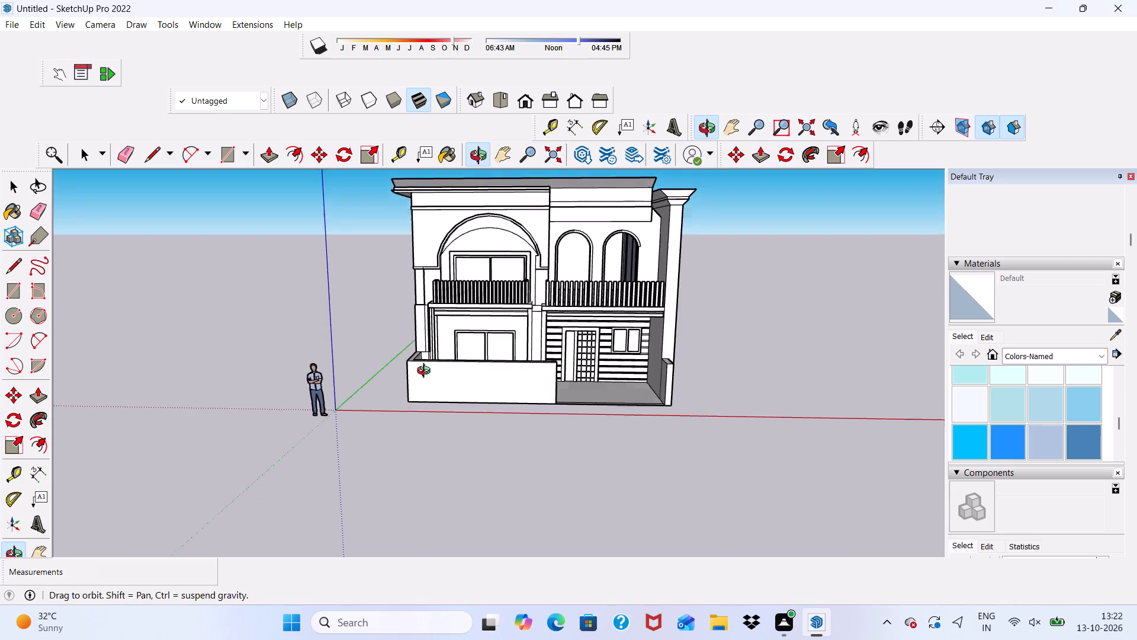
pyautogui.moveTo(426, 372); pyautogui.dragTo(449, 351, button='middle')
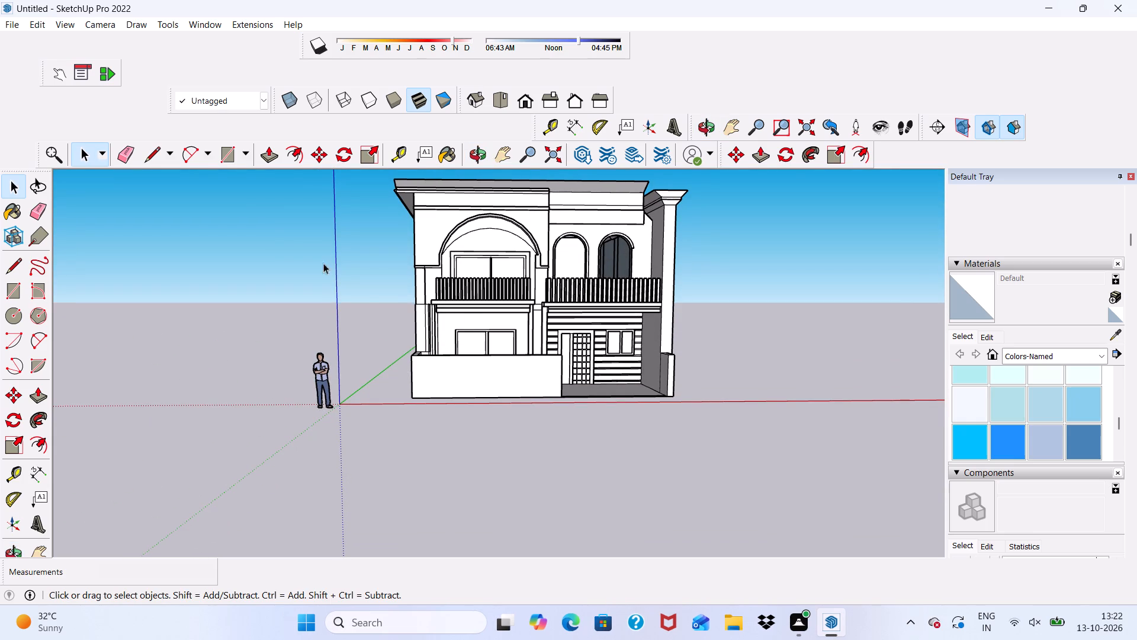
# Draw a full-height rectangle about 5' by 1' 10" on the front boundary wall, at its end farthest from the porch.
pyautogui.click(236, 148)
pyautogui.scroll(5, 401, 347)
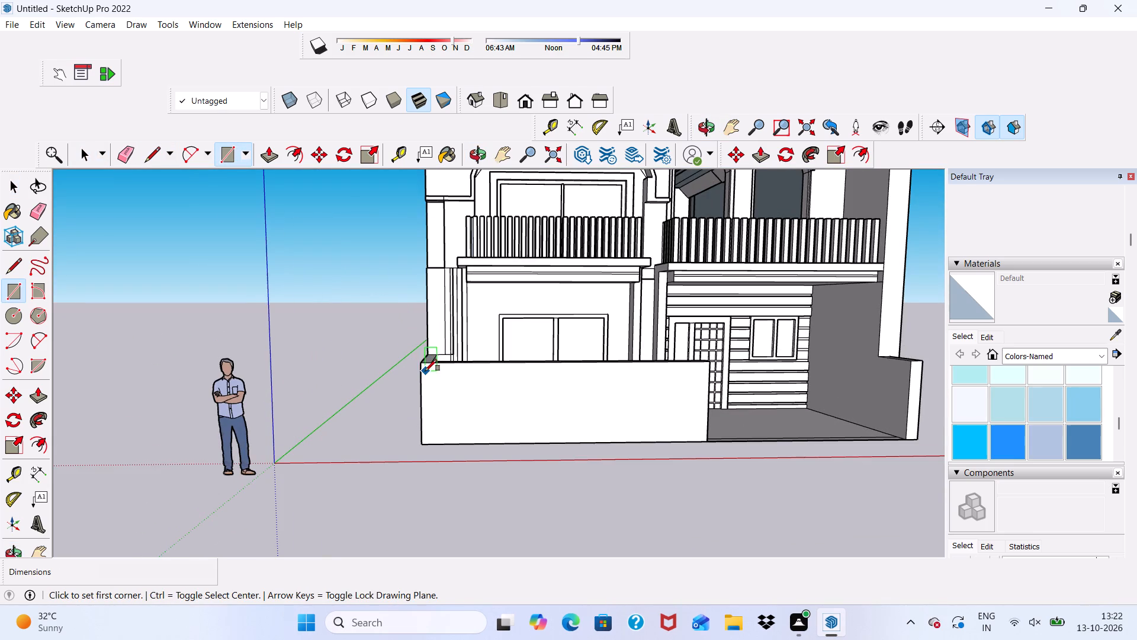
pyautogui.click(422, 365)
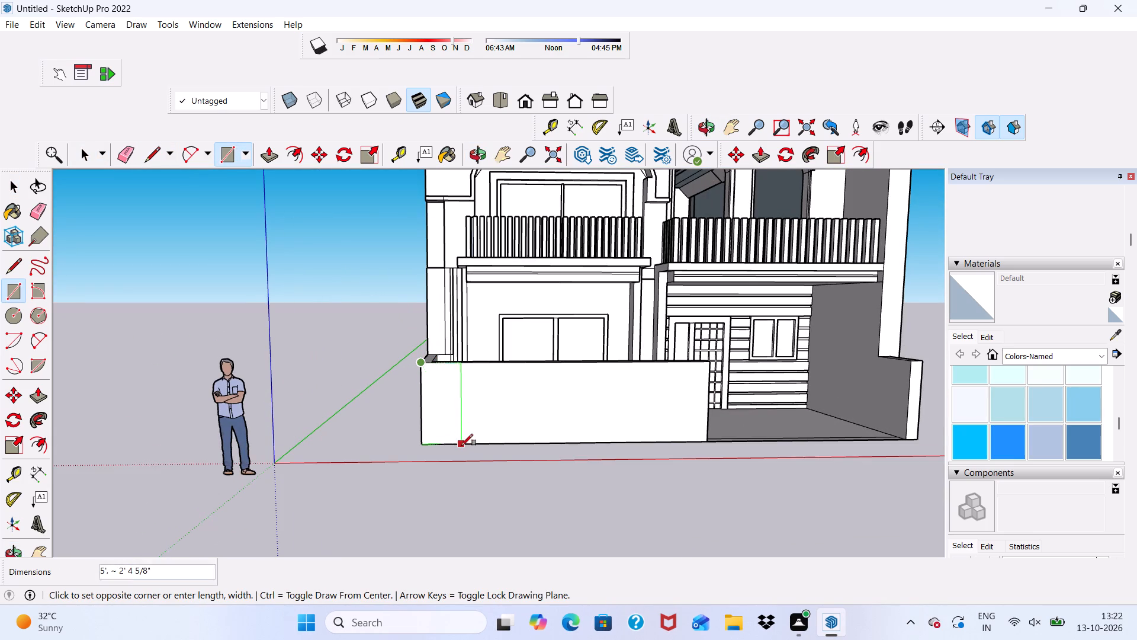
pyautogui.click(452, 441)
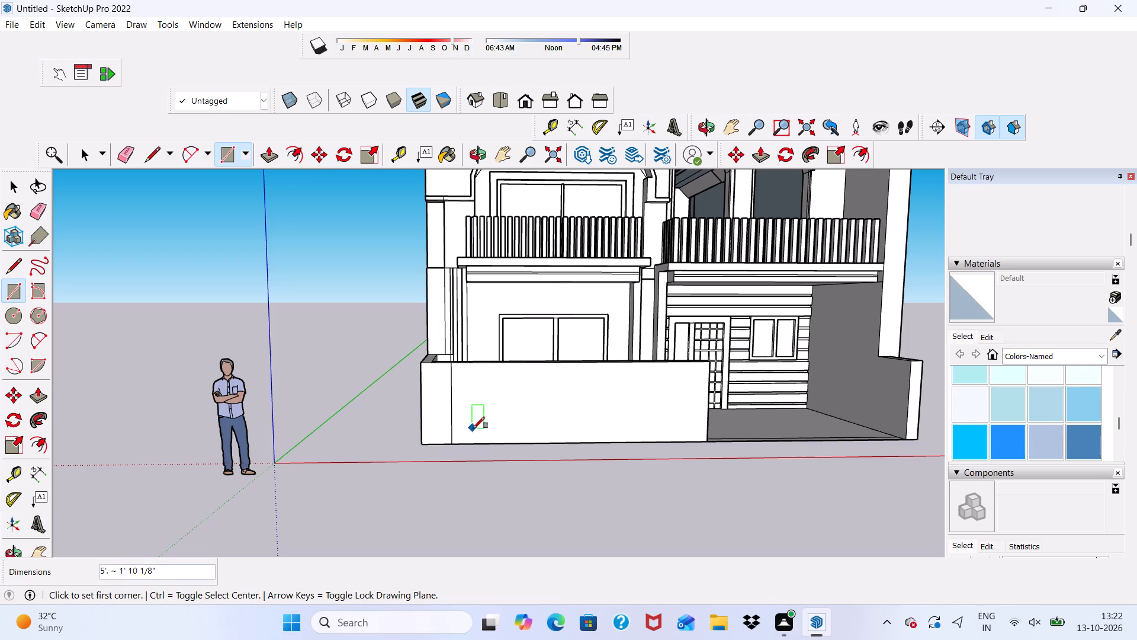
# Draw a rectangle about 7' 11" by 5' from the front boundary wall's bottom midpoint to its top corner beside the porch.
pyautogui.click(582, 444)
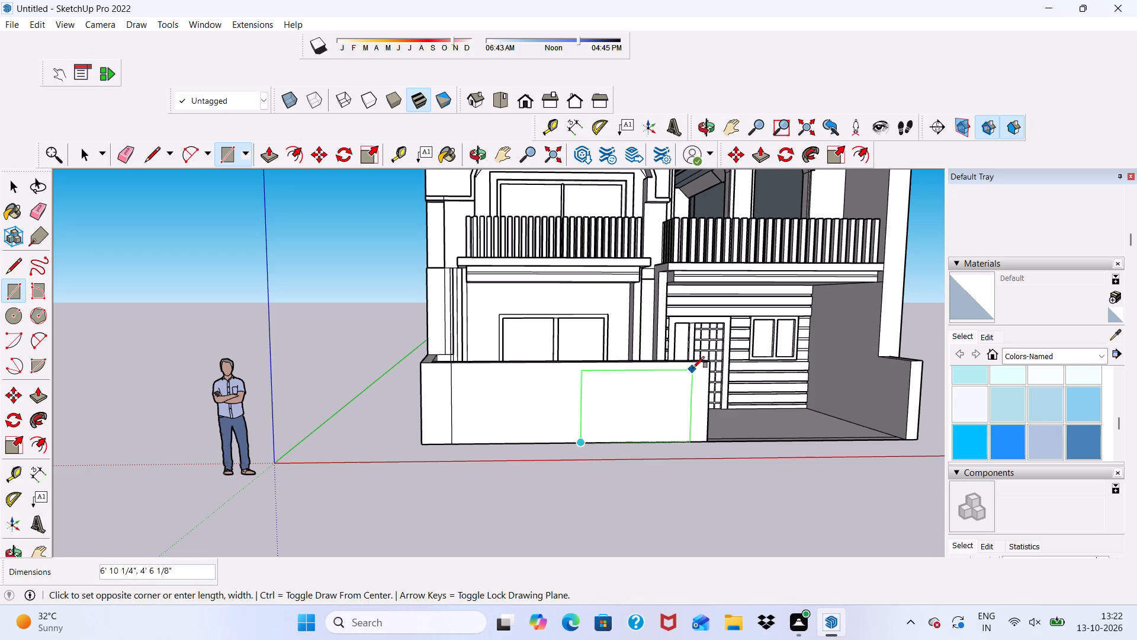
pyautogui.scroll(2, 712, 372)
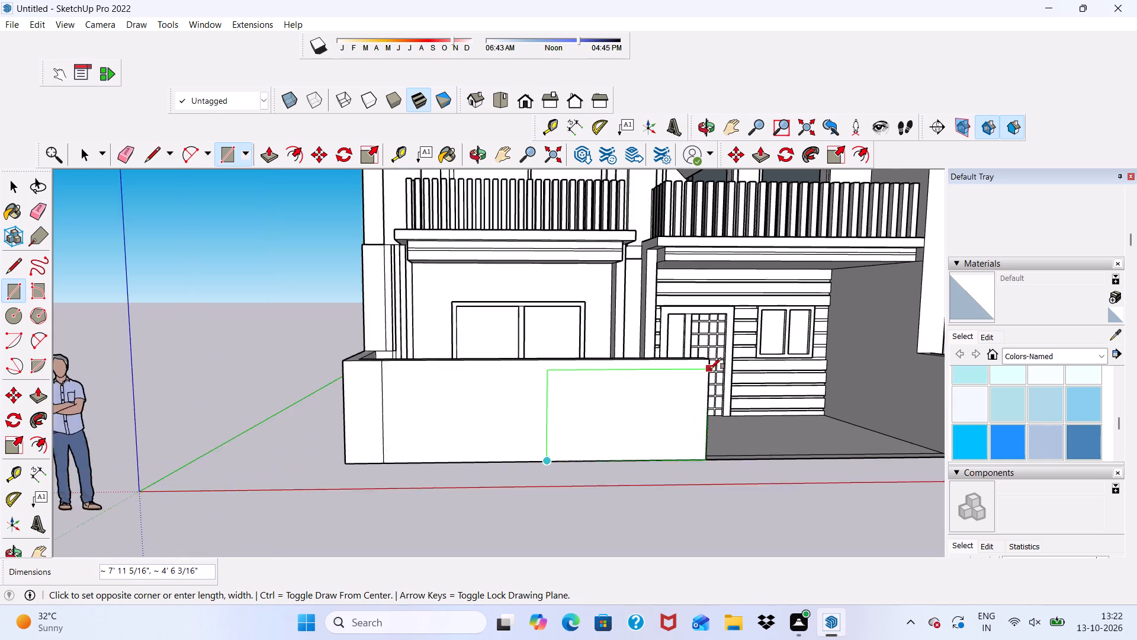
pyautogui.scroll(2, 710, 369)
pyautogui.click(708, 360)
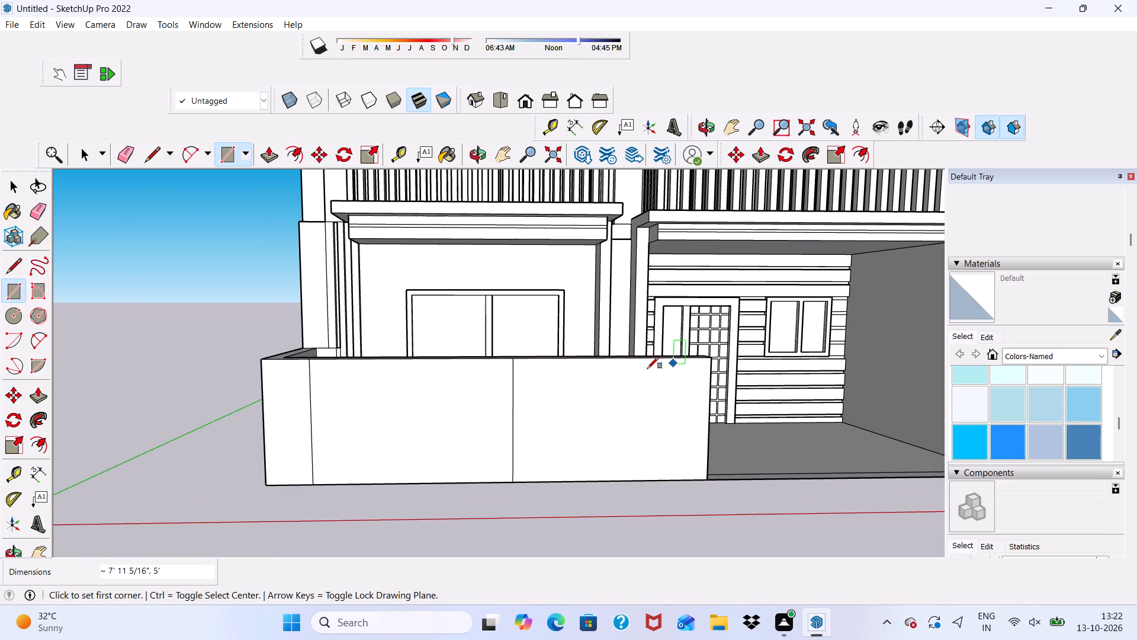
pyautogui.press('space')
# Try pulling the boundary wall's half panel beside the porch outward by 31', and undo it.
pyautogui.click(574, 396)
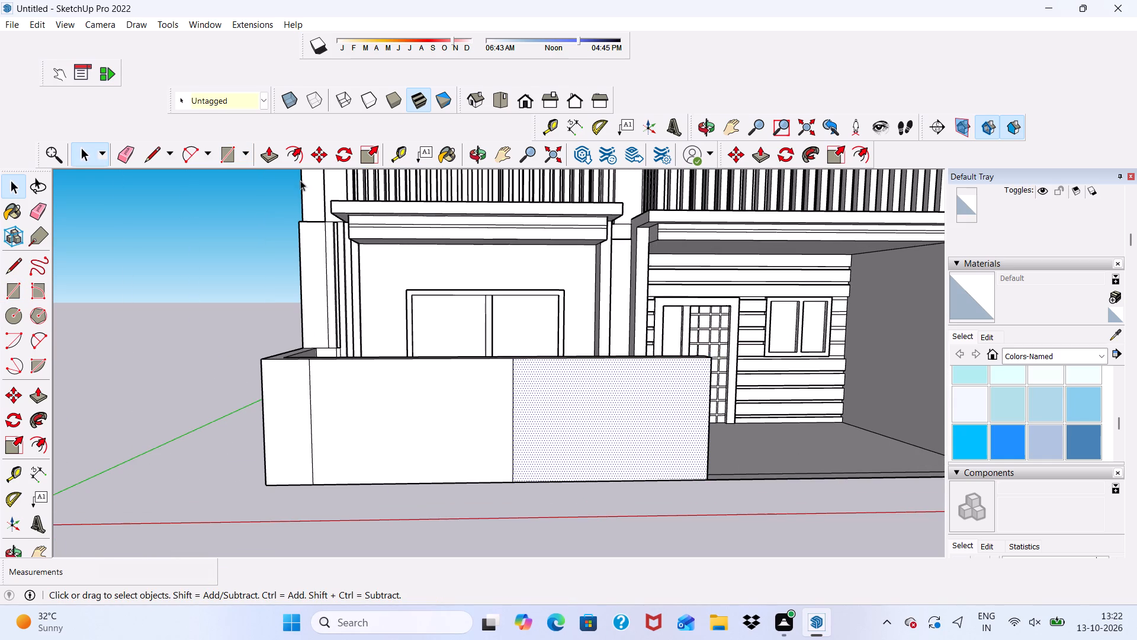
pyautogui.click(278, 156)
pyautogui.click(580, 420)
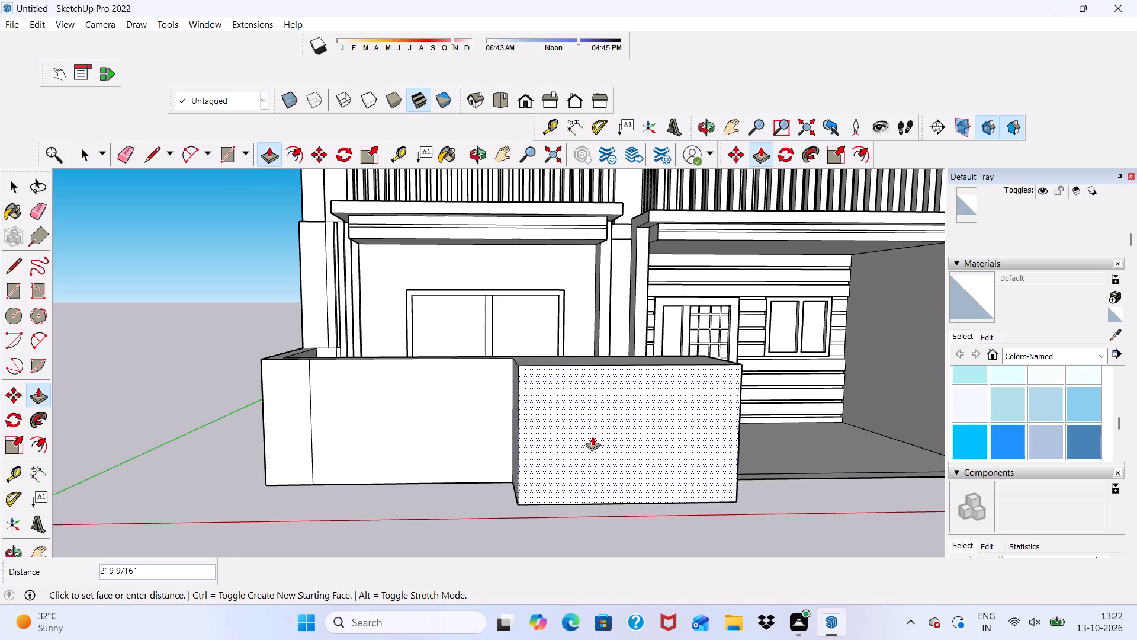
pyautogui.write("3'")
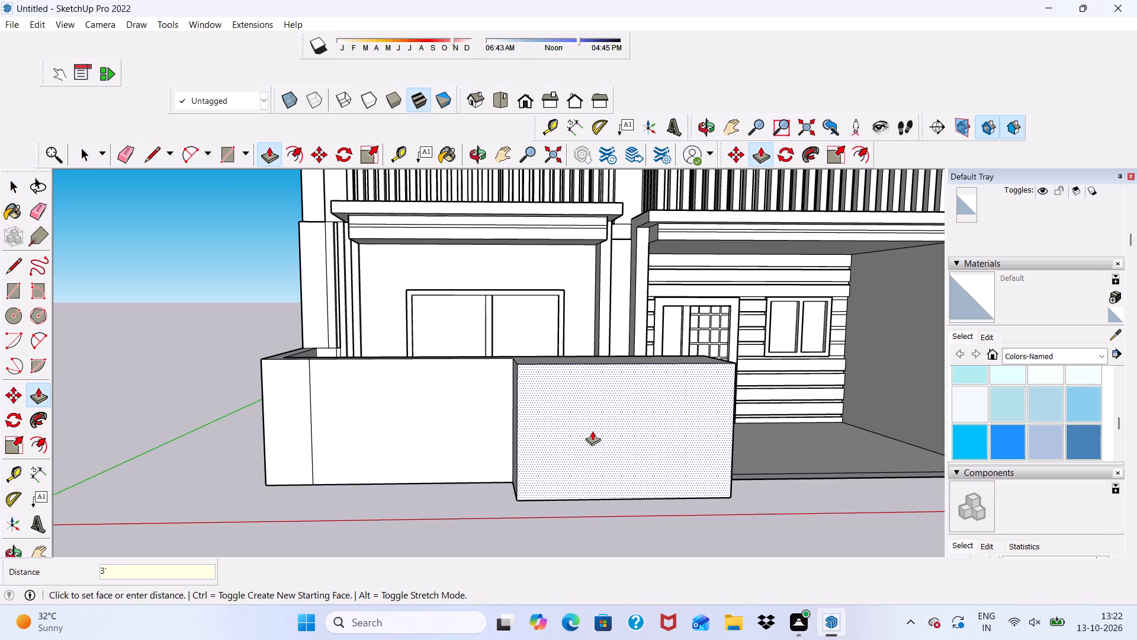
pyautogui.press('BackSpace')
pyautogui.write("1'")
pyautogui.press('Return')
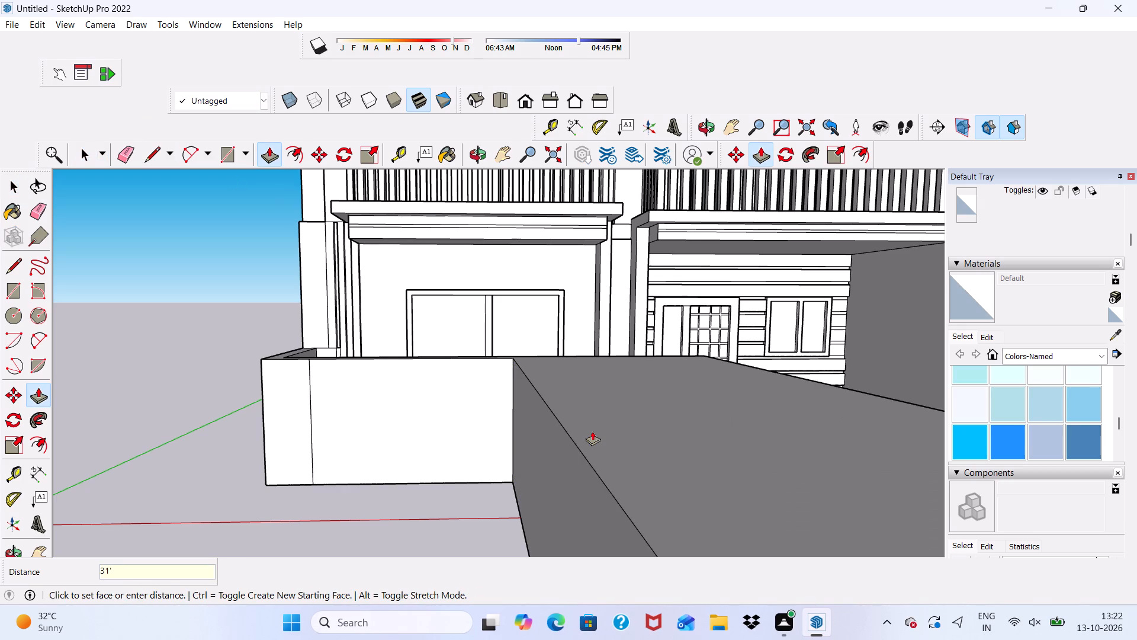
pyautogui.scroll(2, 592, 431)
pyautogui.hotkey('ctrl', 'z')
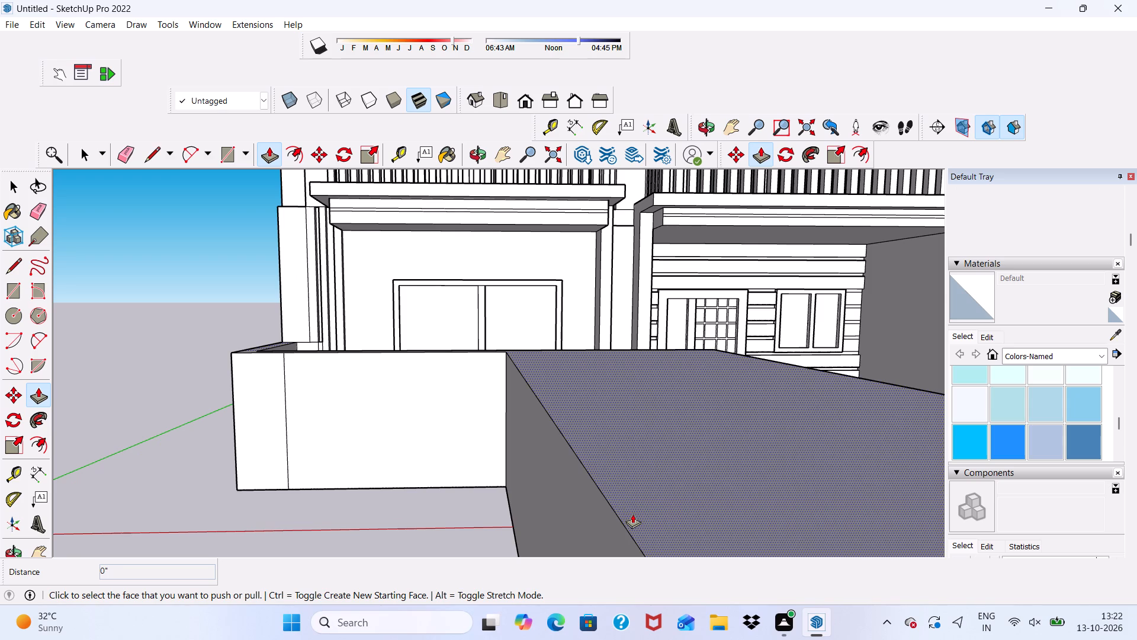
# Push/Pull the boundary wall's half panel beside the porch outward by 1'.
pyautogui.click(550, 425)
pyautogui.write("1'")
pyautogui.press('Return')
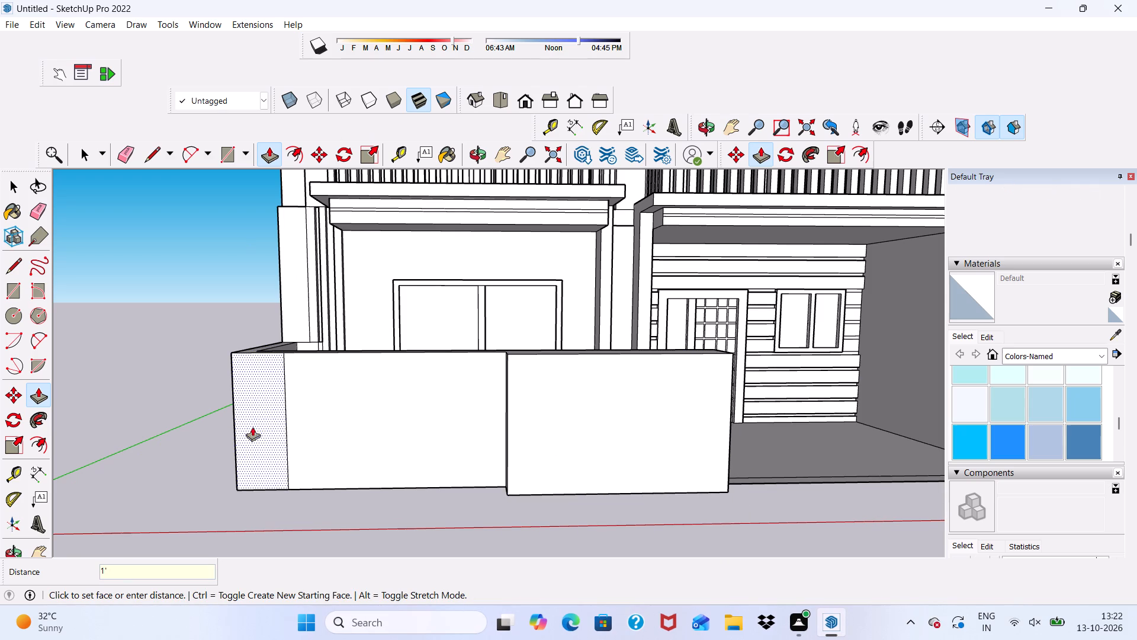
# Push/Pull the narrow end strip of the front boundary wall outward by 1'.
pyautogui.click(264, 417)
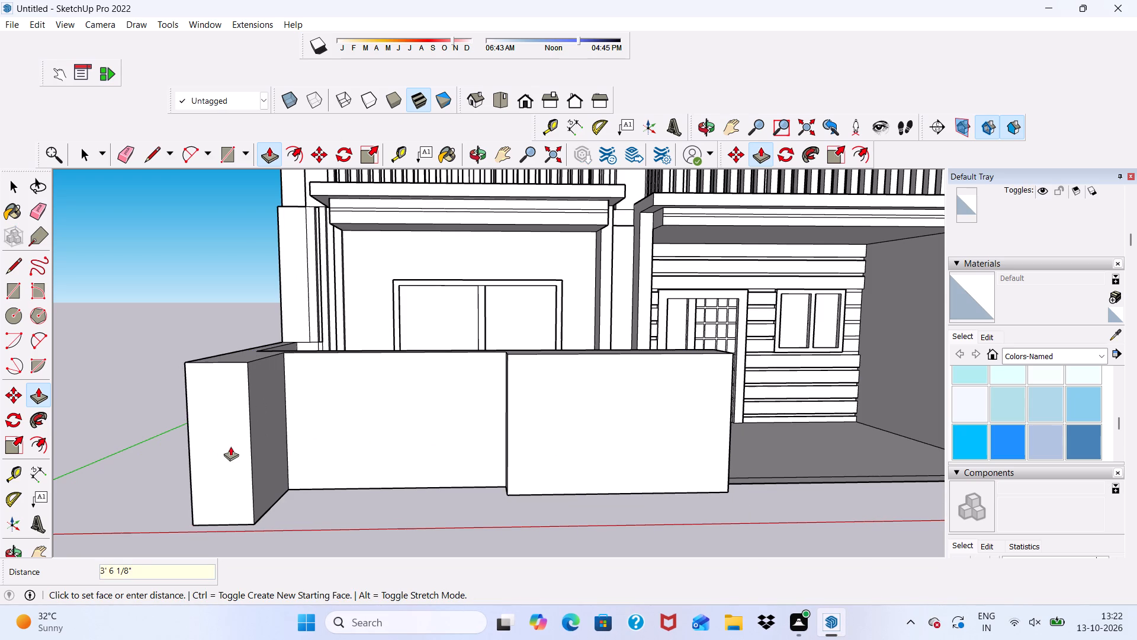
pyautogui.write("1'")
pyautogui.press('Return')
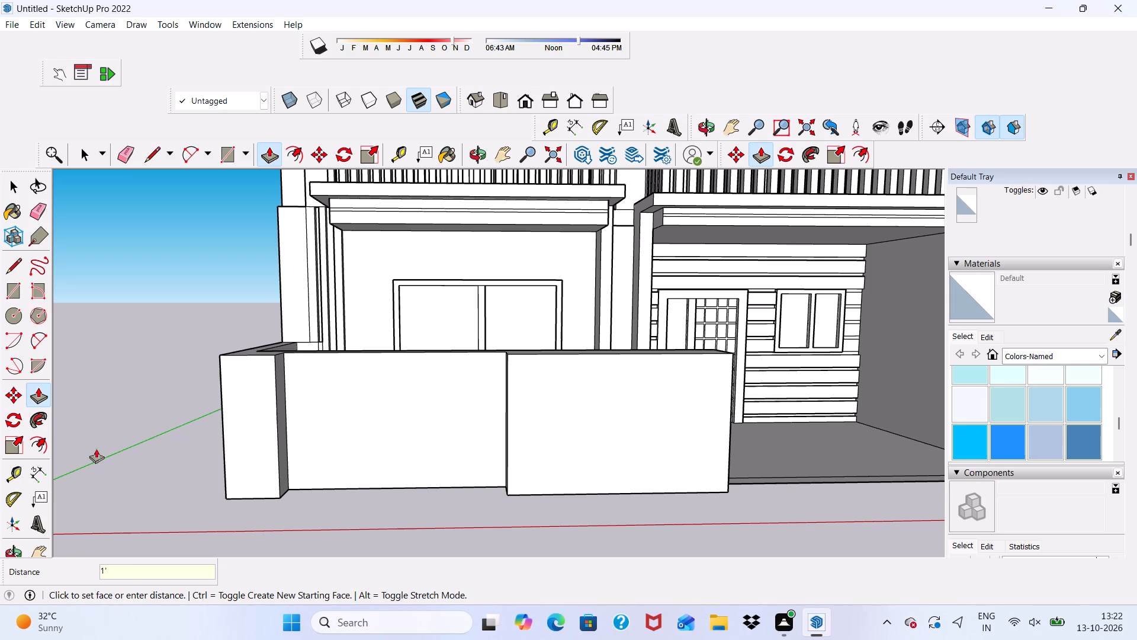
pyautogui.press('space')
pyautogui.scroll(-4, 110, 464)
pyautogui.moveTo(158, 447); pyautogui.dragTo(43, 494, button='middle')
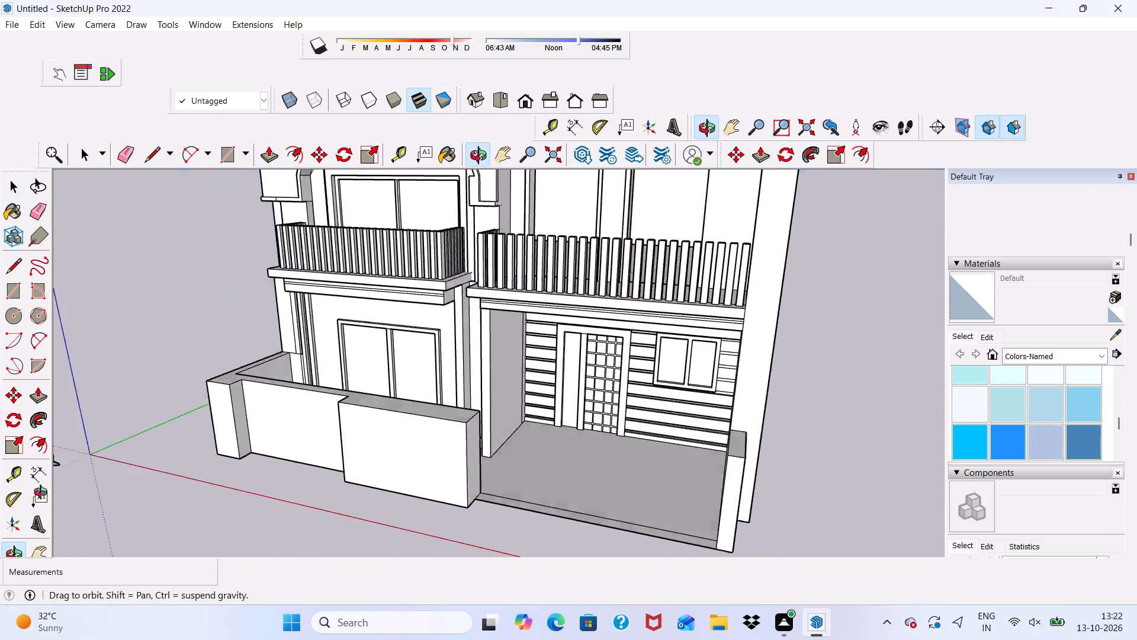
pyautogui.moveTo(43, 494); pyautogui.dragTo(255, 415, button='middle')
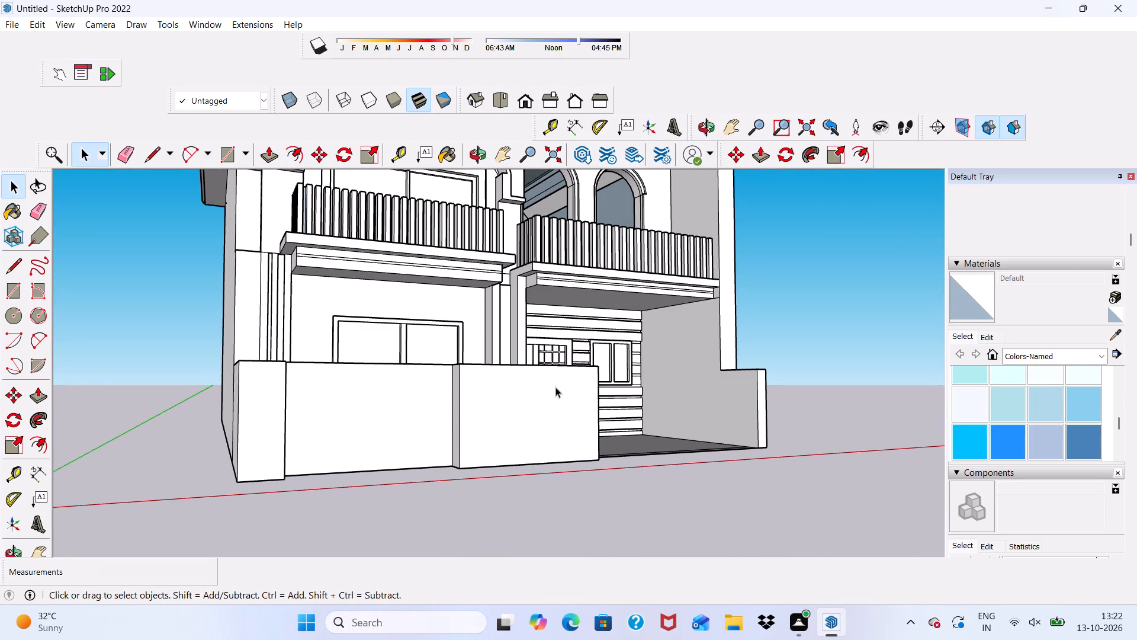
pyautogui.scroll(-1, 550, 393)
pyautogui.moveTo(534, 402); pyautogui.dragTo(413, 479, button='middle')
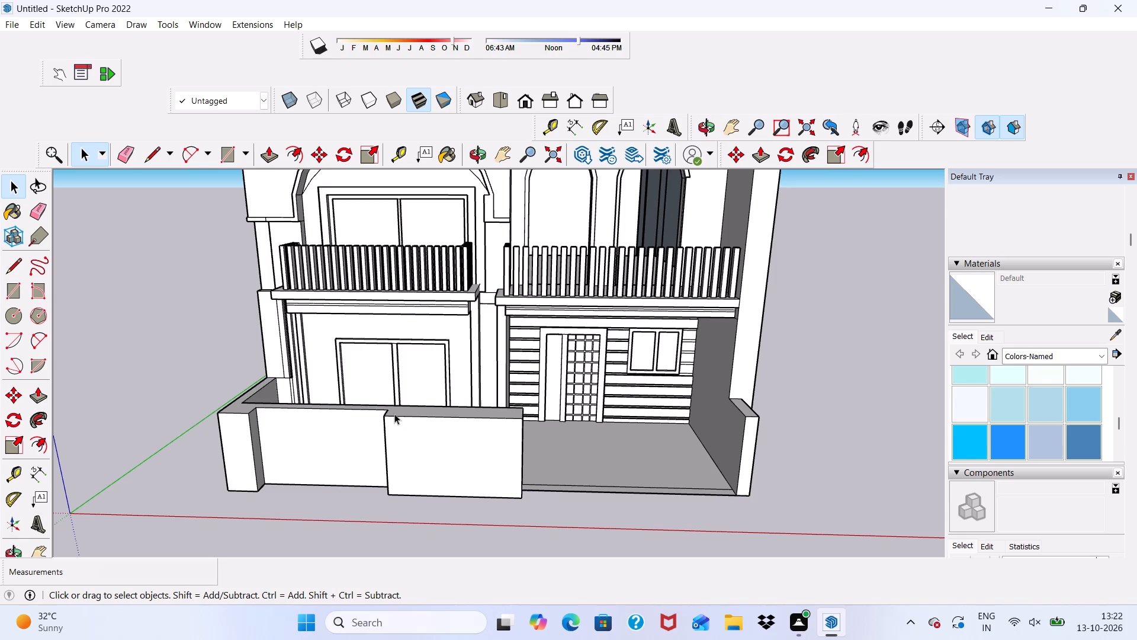
# Draw a line across the front boundary wall's top, from the projecting panel's inner corner to the wall's back edge.
pyautogui.scroll(2, 383, 404)
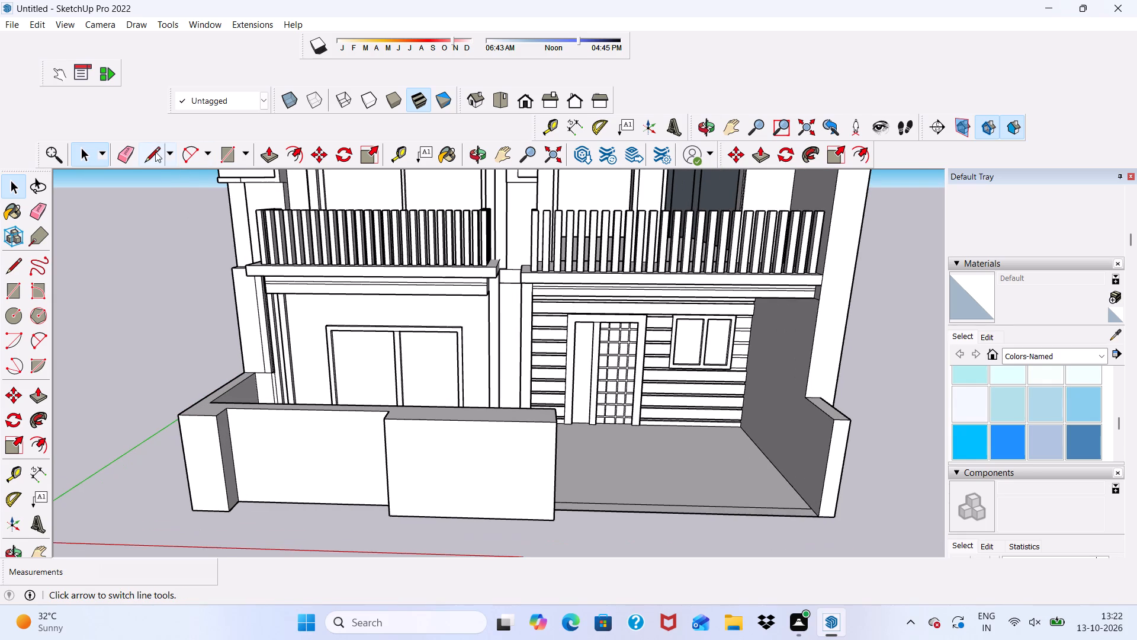
pyautogui.click(155, 152)
pyautogui.scroll(12, 384, 406)
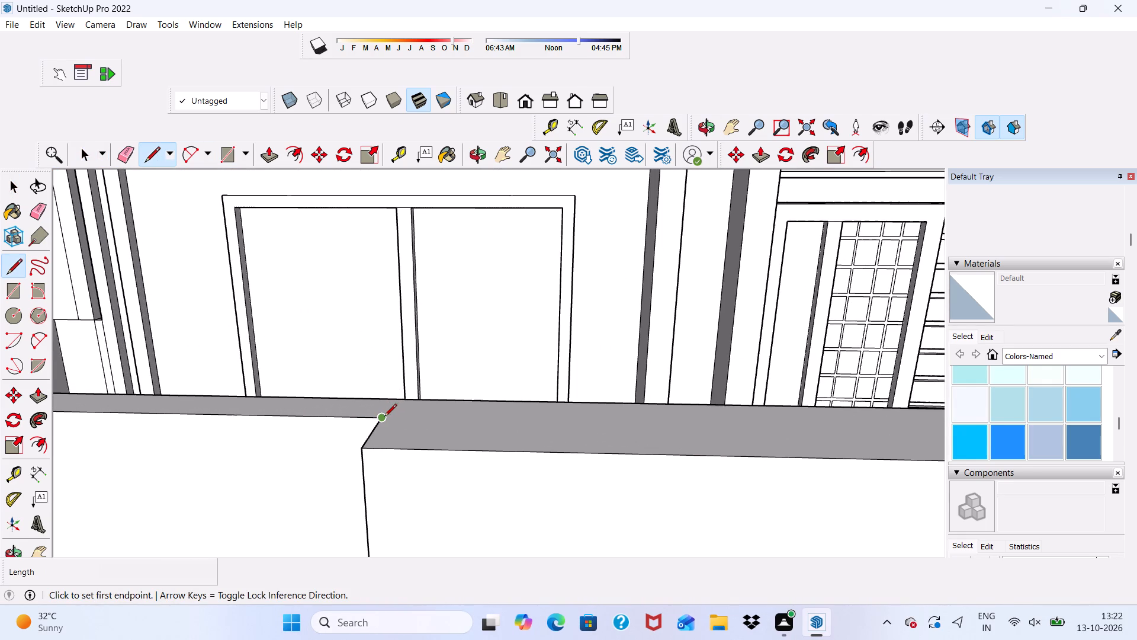
pyautogui.click(384, 417)
pyautogui.scroll(7, 403, 392)
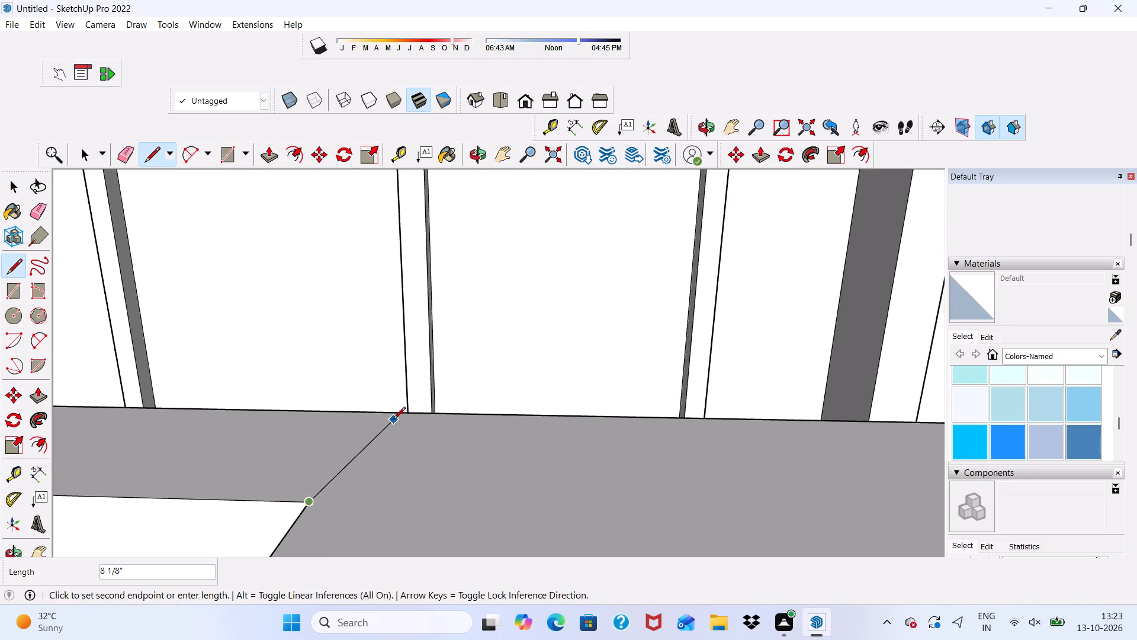
pyautogui.scroll(3, 393, 420)
pyautogui.click(365, 415)
pyautogui.scroll(-10, 287, 383)
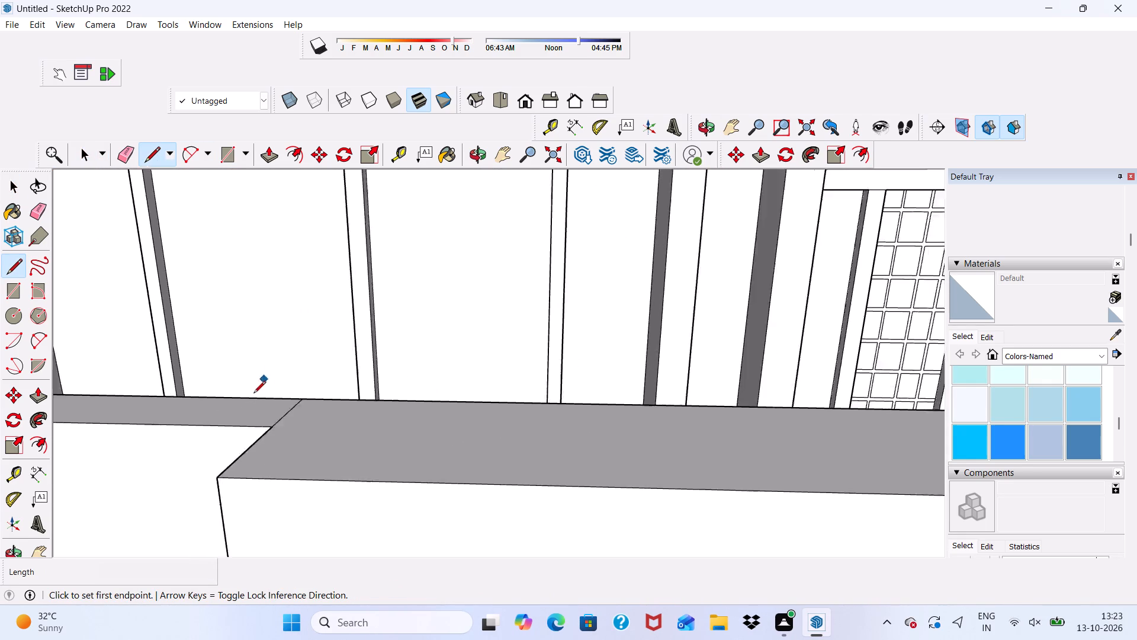
pyautogui.scroll(-2, 253, 394)
pyautogui.scroll(-5, 374, 341)
pyautogui.press('space')
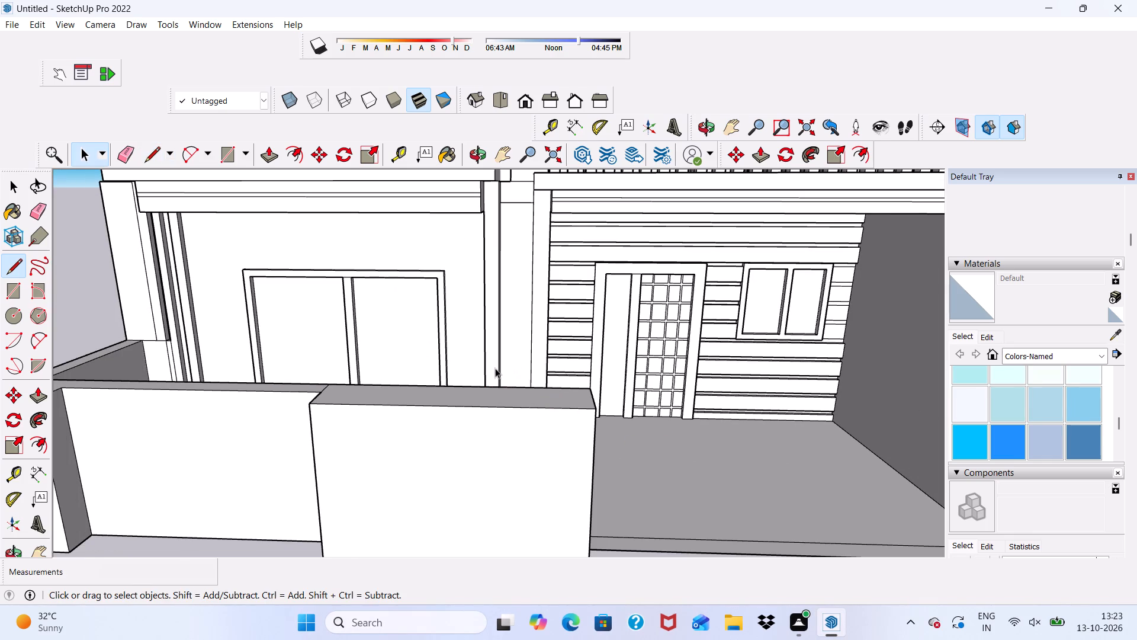
# Push/Pull the top face of the projecting boundary panel beside the porch upward by about 1' 2".
pyautogui.scroll(5, 481, 337)
pyautogui.click(418, 468)
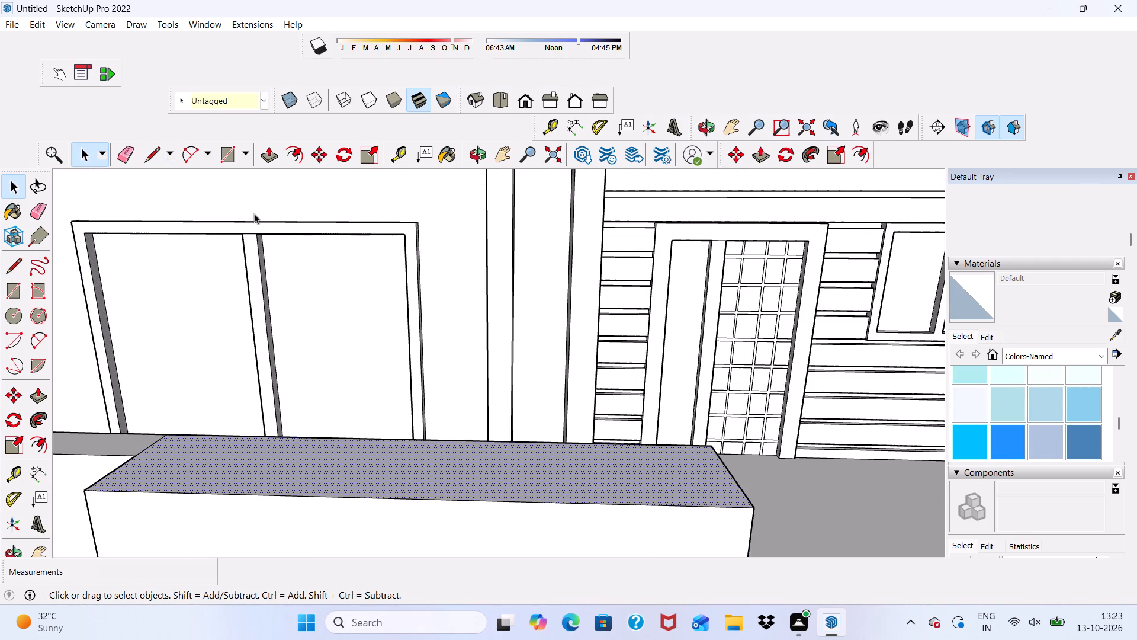
pyautogui.click(264, 156)
pyautogui.click(315, 460)
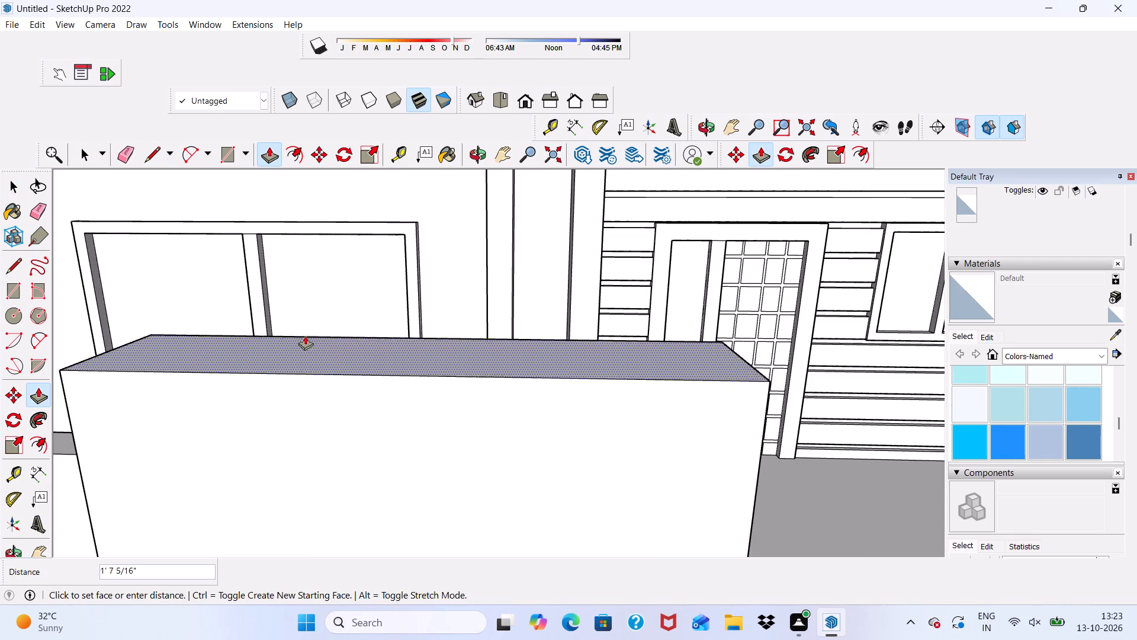
pyautogui.scroll(-4, 274, 248)
pyautogui.moveTo(292, 261); pyautogui.dragTo(311, 188, button='middle')
pyautogui.scroll(-1, 295, 261)
pyautogui.scroll(-4, 319, 197)
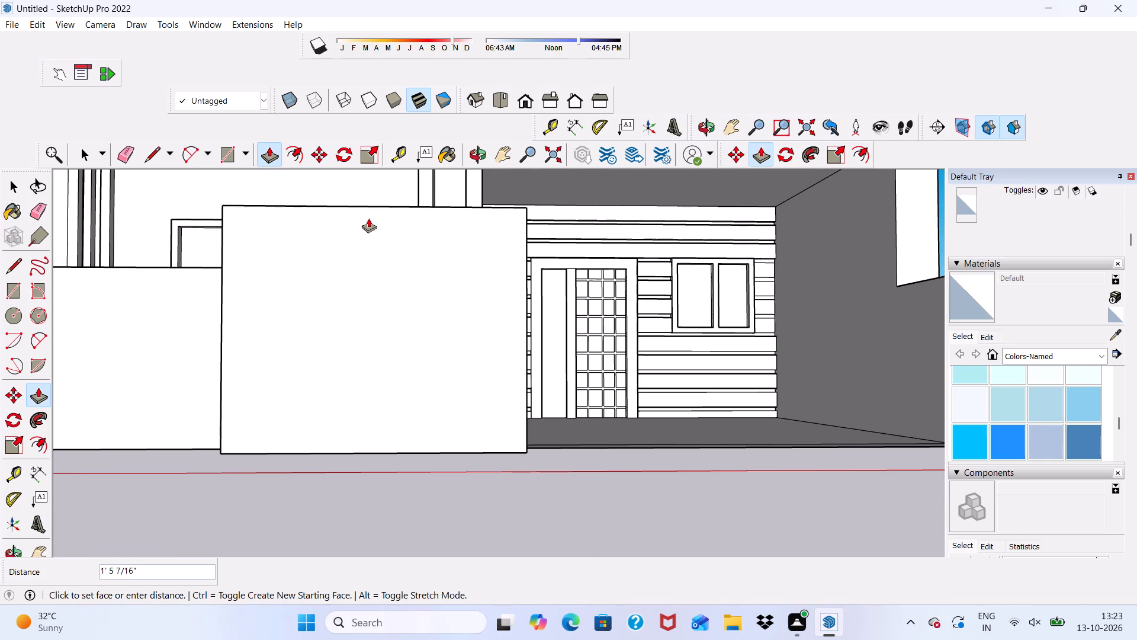
pyautogui.click(367, 228)
pyautogui.scroll(-4, 365, 221)
pyautogui.moveTo(368, 228); pyautogui.dragTo(404, 244, button='middle')
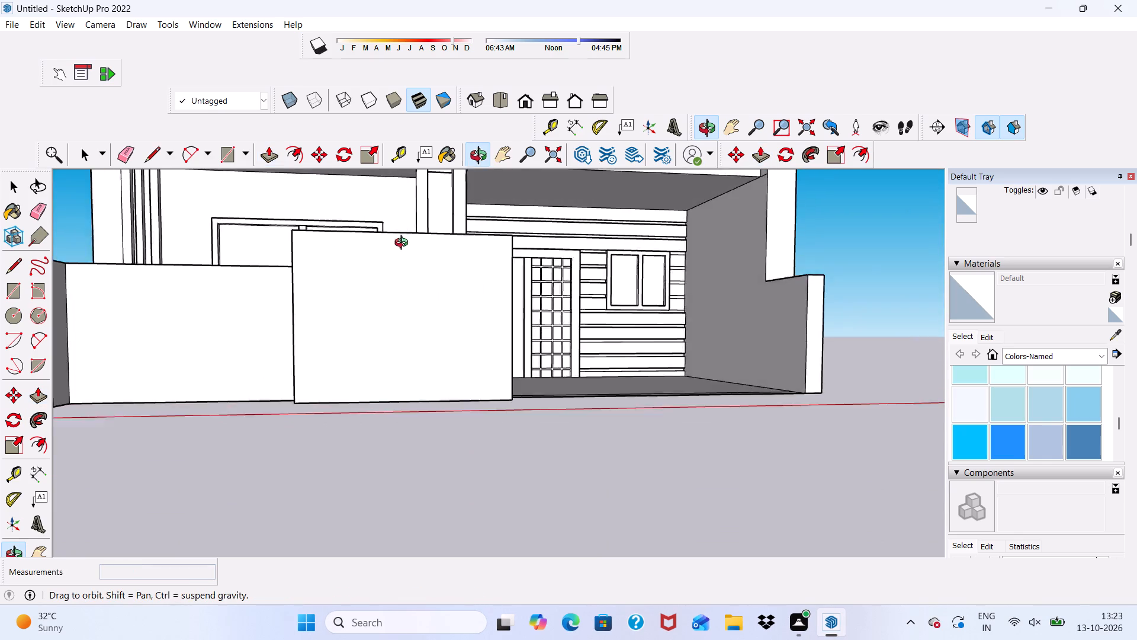
pyautogui.moveTo(404, 244); pyautogui.dragTo(501, 247, button='middle')
pyautogui.scroll(-1, 501, 247)
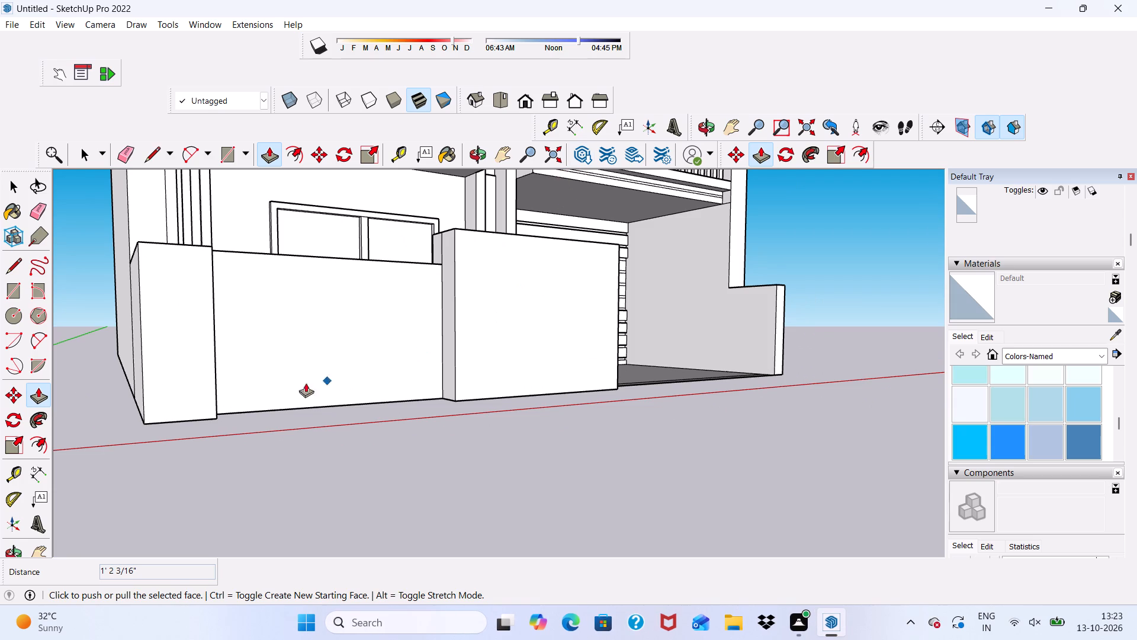
# Erase the leftover vertical seam on the raised panel's side face above the lower boundary wall.
pyautogui.press('space')
pyautogui.scroll(2, 442, 227)
pyautogui.click(132, 155)
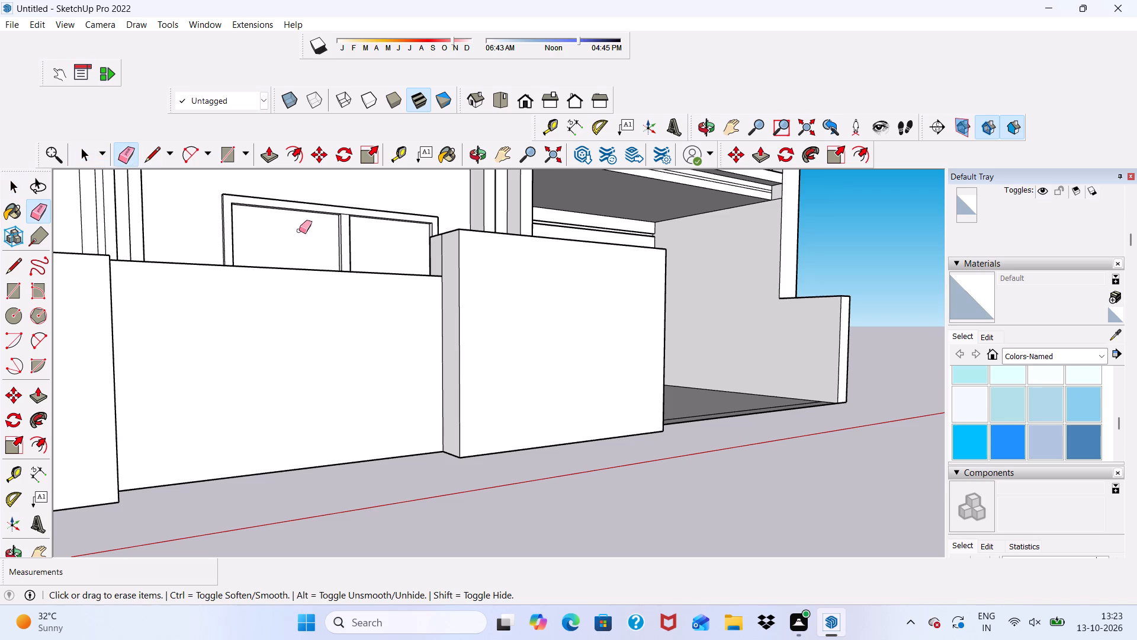
pyautogui.scroll(4, 339, 243)
pyautogui.moveTo(493, 249); pyautogui.dragTo(478, 257)
pyautogui.scroll(-3, 521, 256)
pyautogui.moveTo(611, 273); pyautogui.dragTo(301, 315, button='middle')
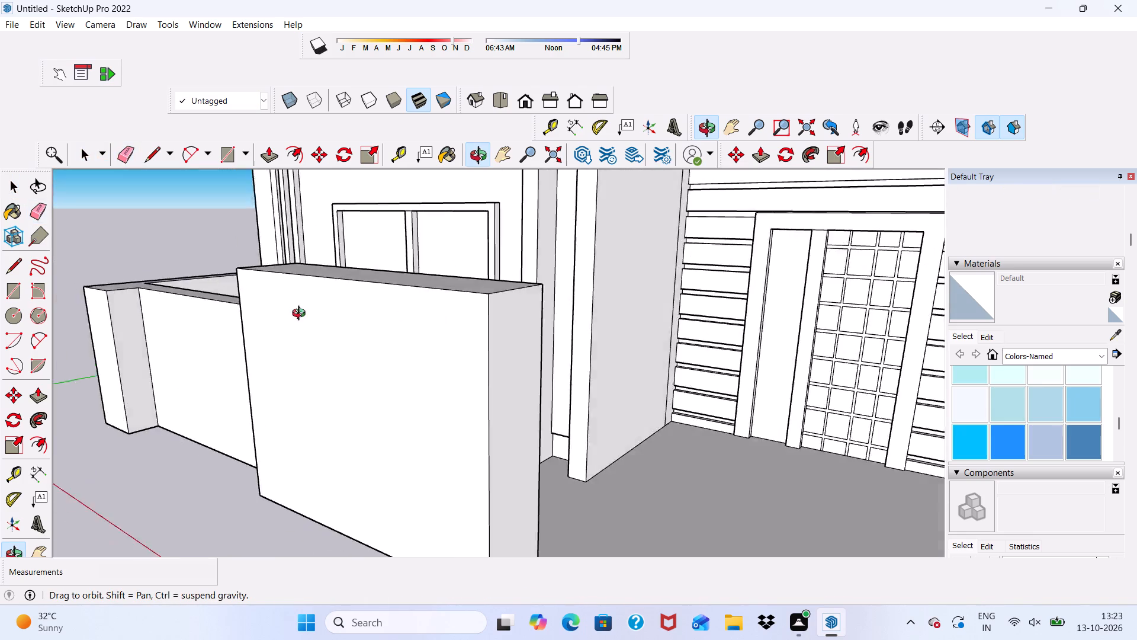
pyautogui.moveTo(301, 315); pyautogui.dragTo(271, 295, button='middle')
pyautogui.scroll(-11, 403, 241)
pyautogui.press('space')
# Inspect the raised boundary panel and the house front from low, frontal and elevated angles.
pyautogui.scroll(-1, 362, 261)
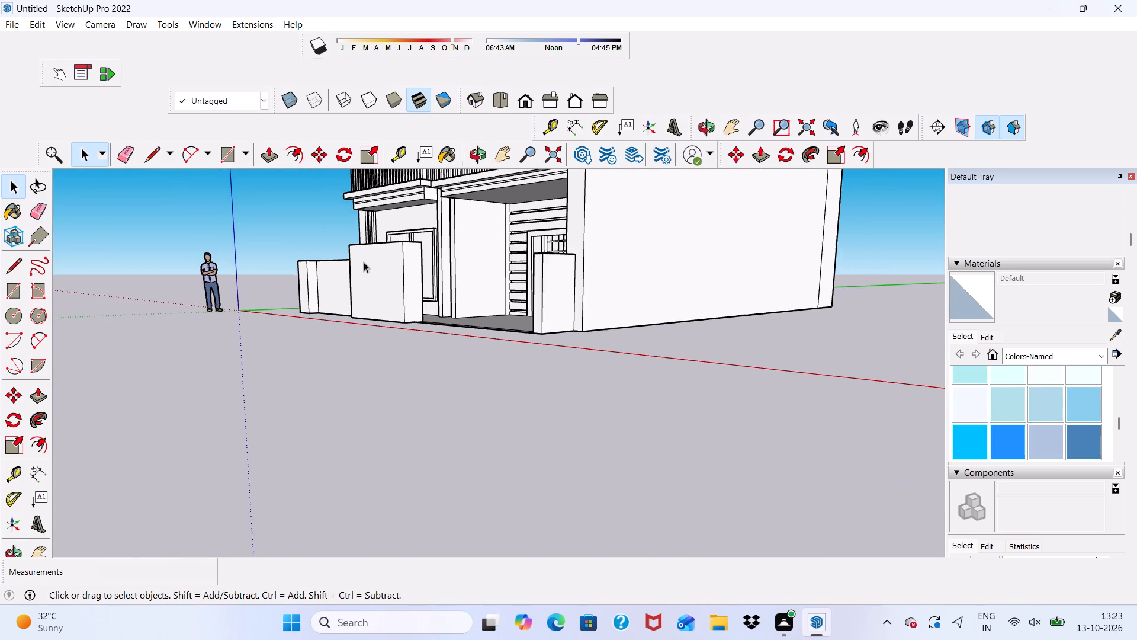
pyautogui.moveTo(410, 260); pyautogui.dragTo(550, 257, button='middle')
pyautogui.scroll(-5, 557, 264)
pyautogui.scroll(-1, 391, 325)
pyautogui.moveTo(407, 319); pyautogui.dragTo(483, 287, button='middle')
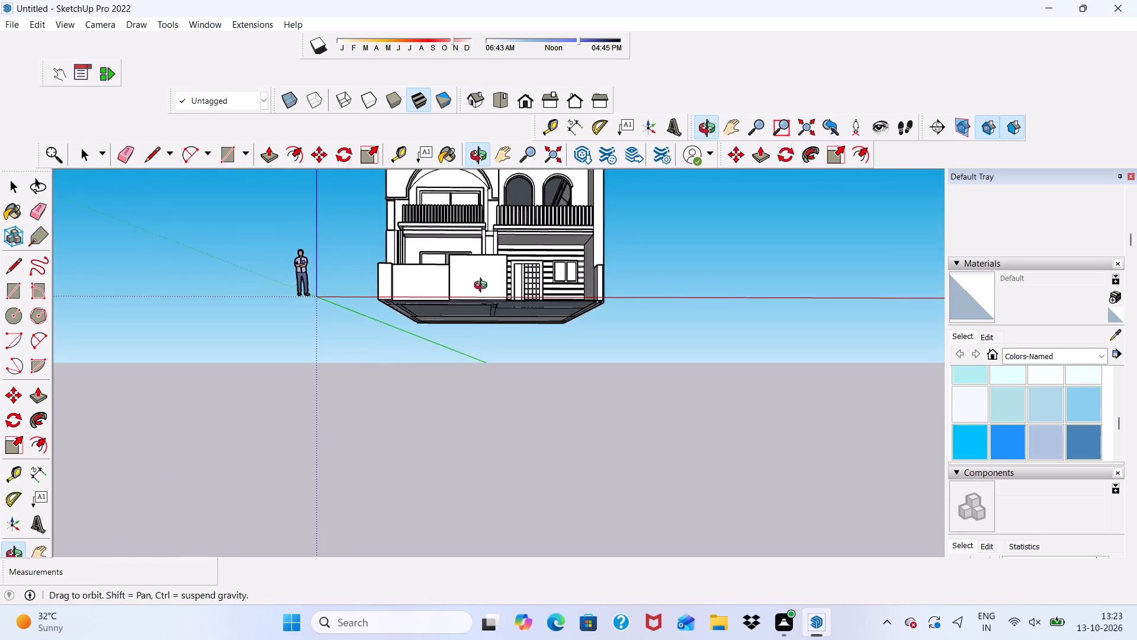
pyautogui.moveTo(483, 287); pyautogui.dragTo(494, 287, button='middle')
pyautogui.scroll(8, 492, 245)
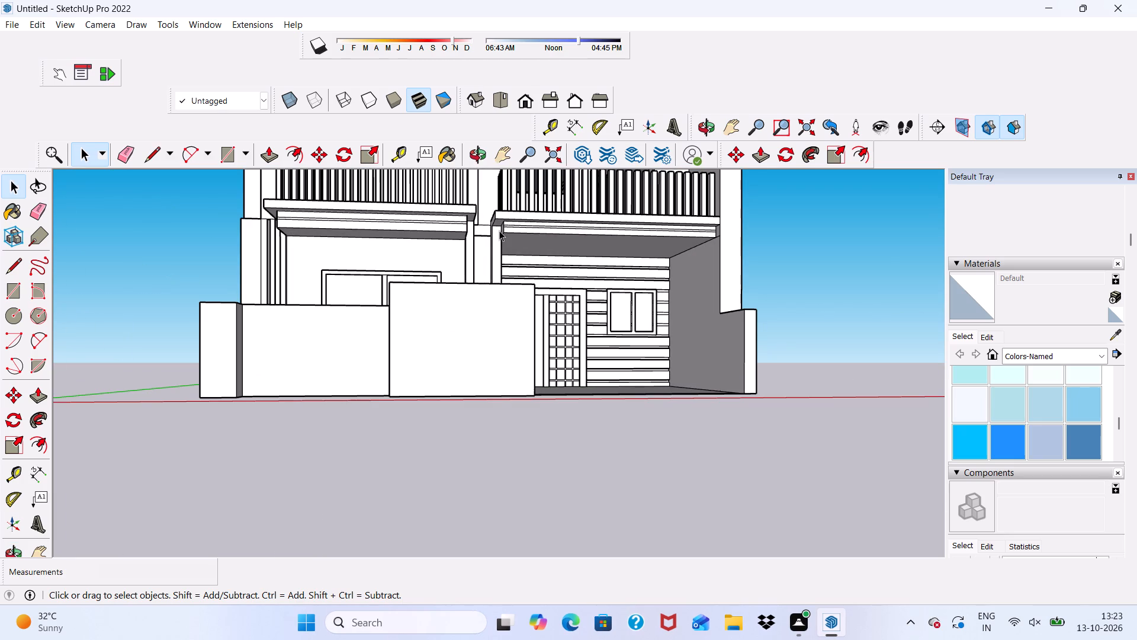
pyautogui.scroll(4, 488, 280)
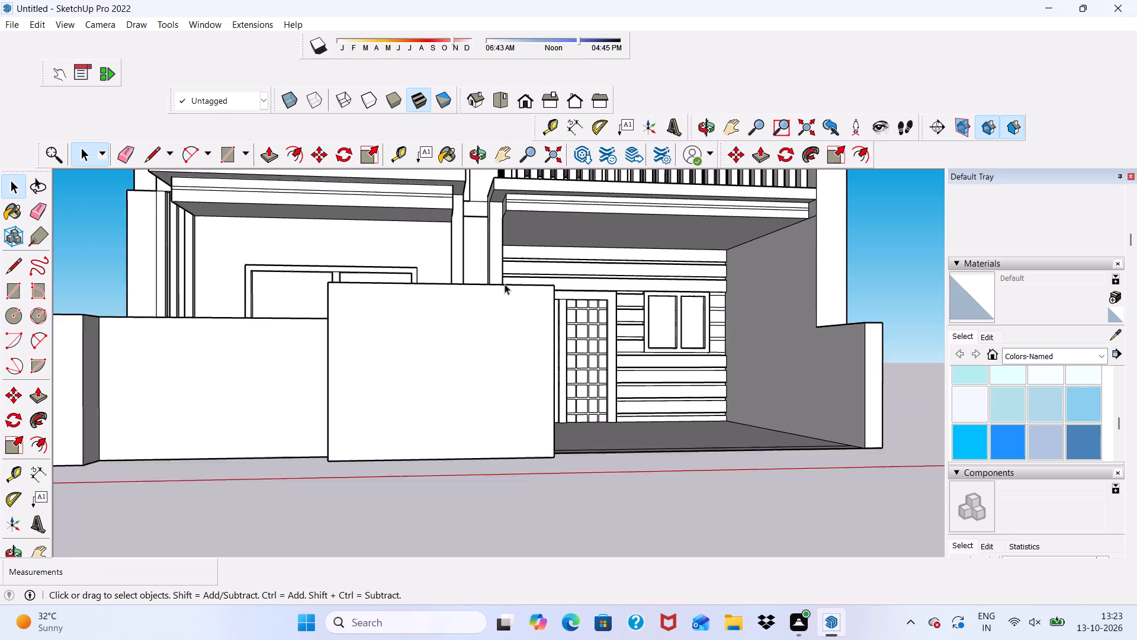
pyautogui.scroll(1, 505, 284)
pyautogui.moveTo(576, 280); pyautogui.dragTo(588, 363, button='middle')
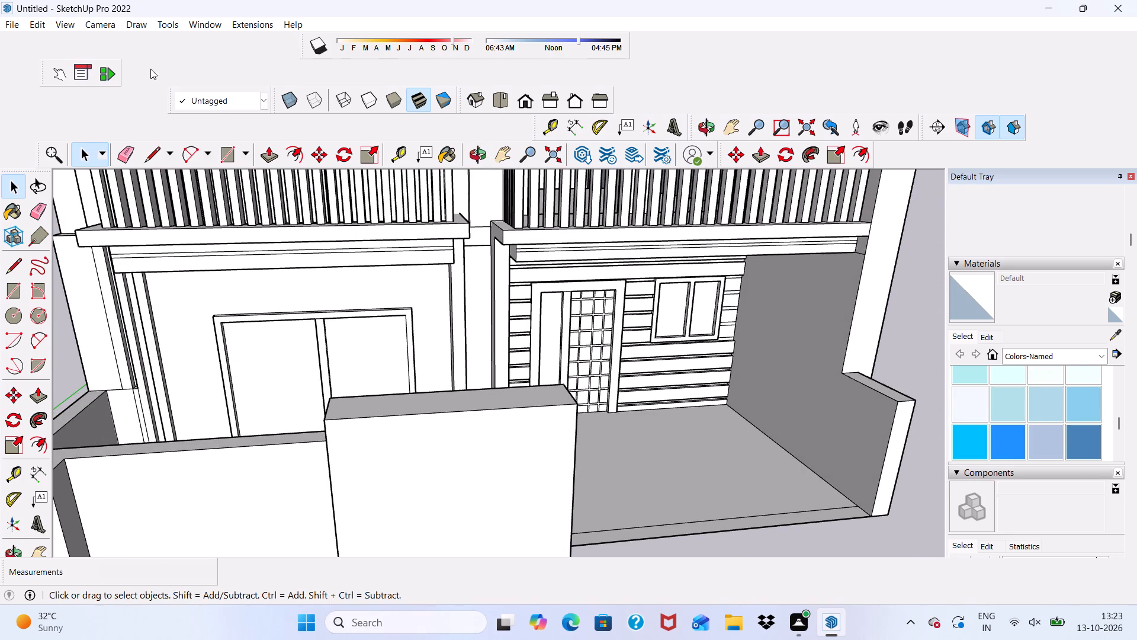
pyautogui.scroll(-1, 227, 207)
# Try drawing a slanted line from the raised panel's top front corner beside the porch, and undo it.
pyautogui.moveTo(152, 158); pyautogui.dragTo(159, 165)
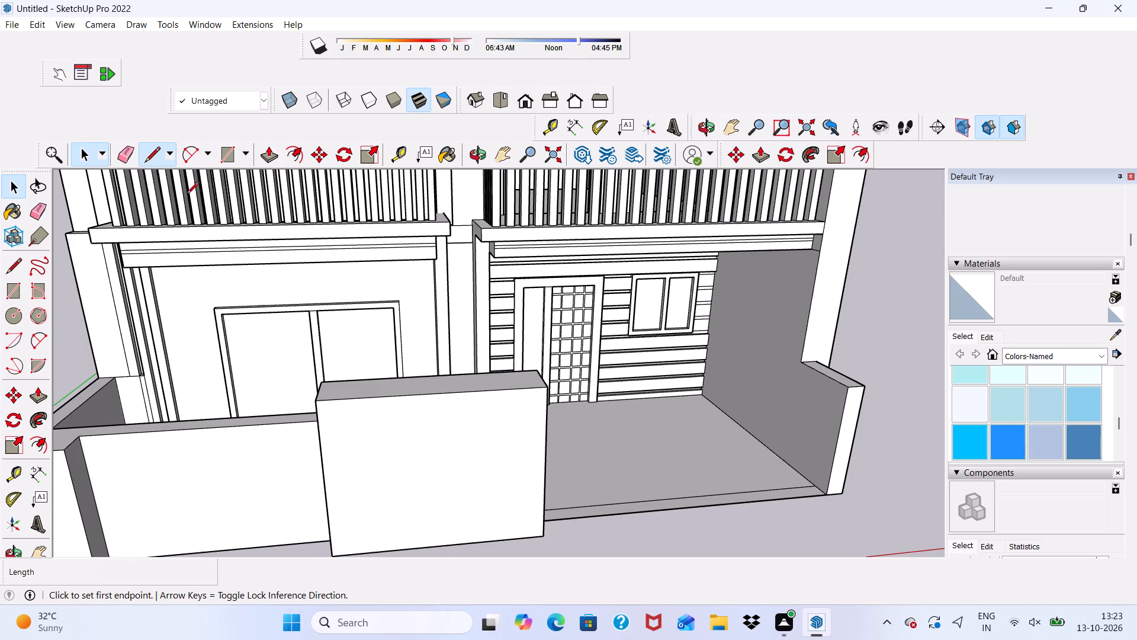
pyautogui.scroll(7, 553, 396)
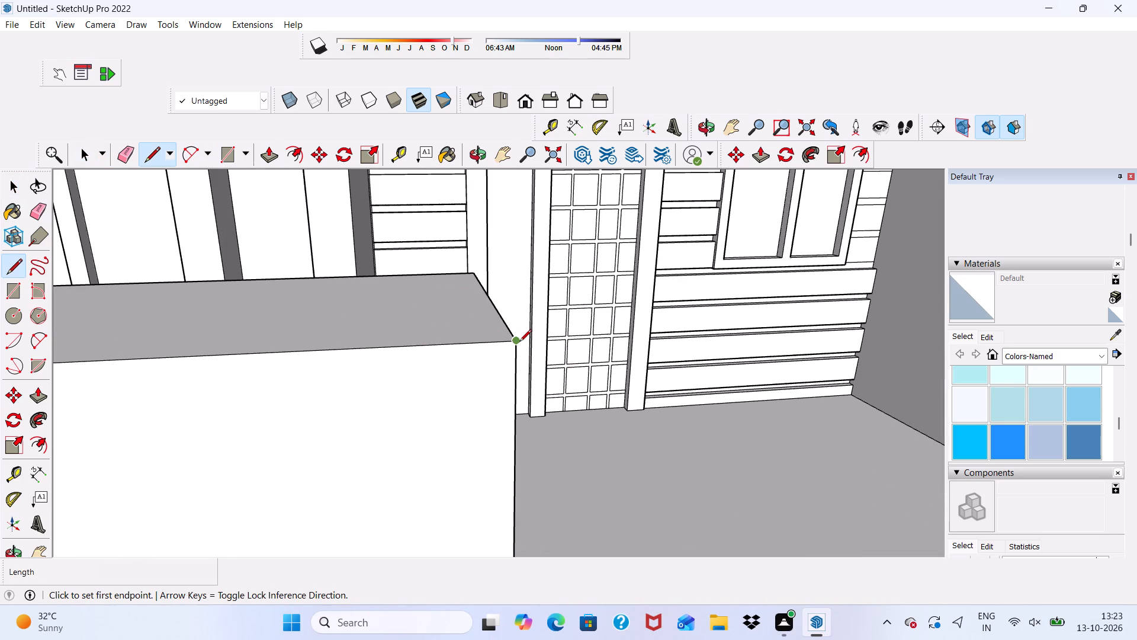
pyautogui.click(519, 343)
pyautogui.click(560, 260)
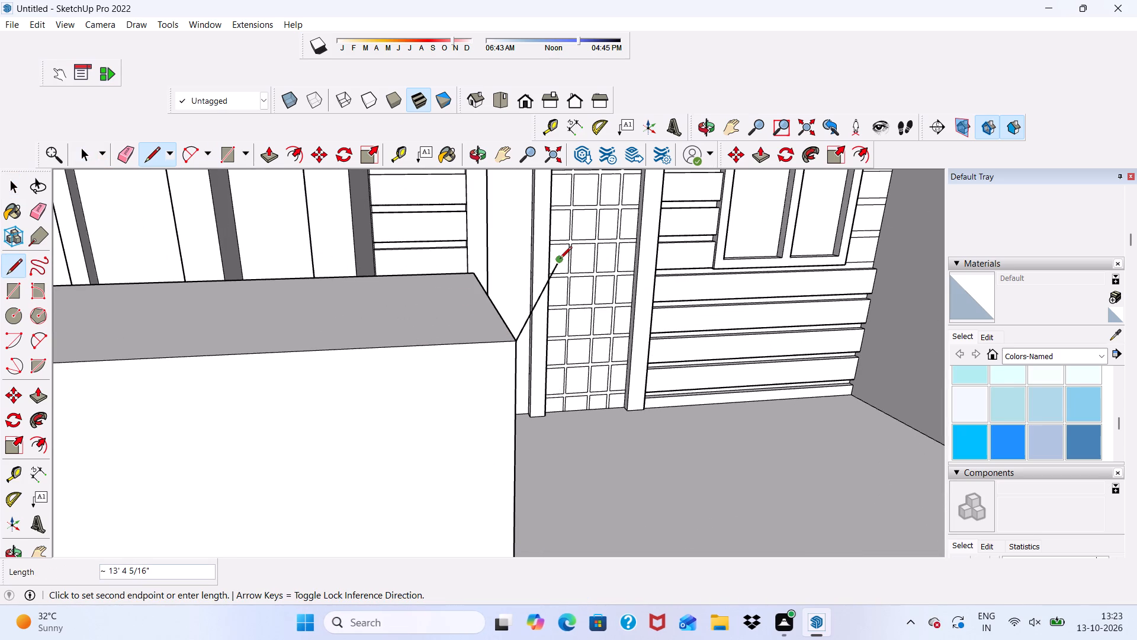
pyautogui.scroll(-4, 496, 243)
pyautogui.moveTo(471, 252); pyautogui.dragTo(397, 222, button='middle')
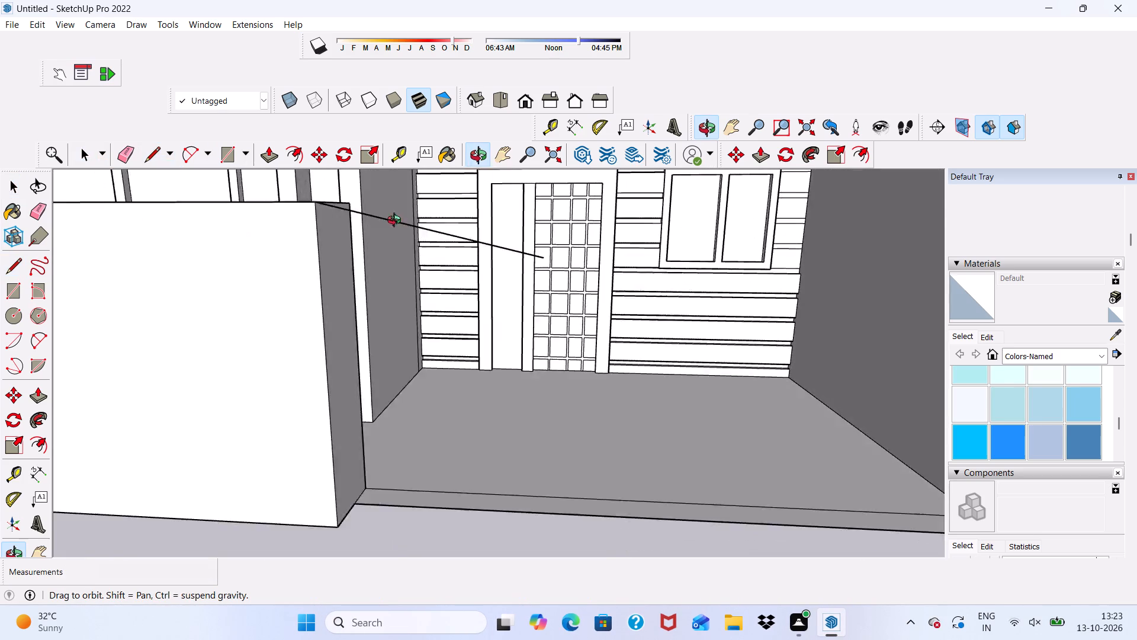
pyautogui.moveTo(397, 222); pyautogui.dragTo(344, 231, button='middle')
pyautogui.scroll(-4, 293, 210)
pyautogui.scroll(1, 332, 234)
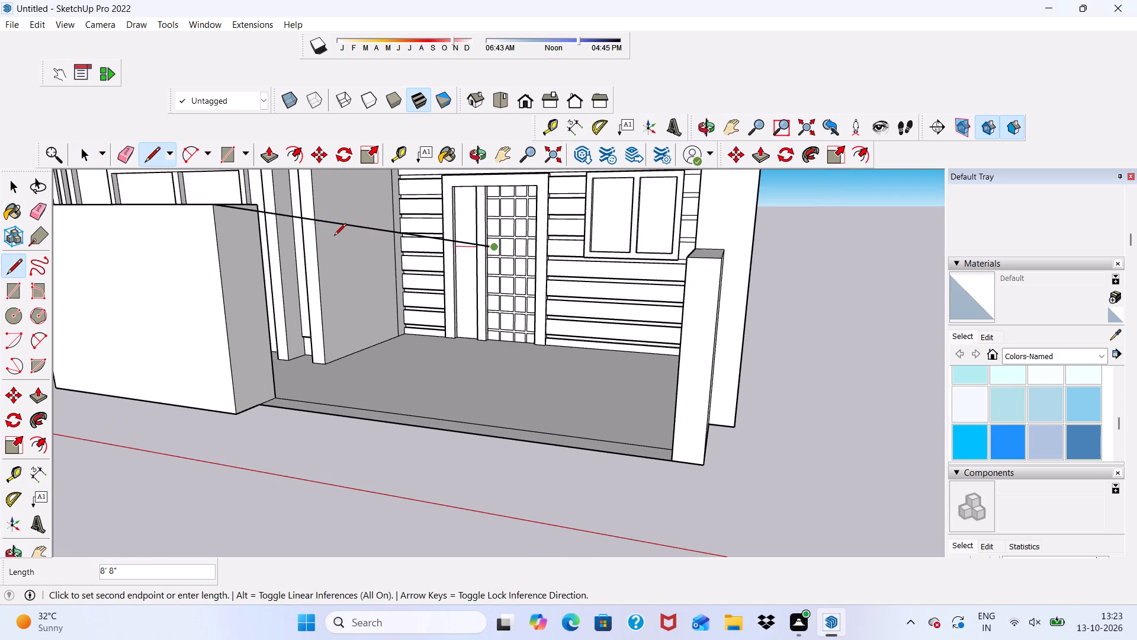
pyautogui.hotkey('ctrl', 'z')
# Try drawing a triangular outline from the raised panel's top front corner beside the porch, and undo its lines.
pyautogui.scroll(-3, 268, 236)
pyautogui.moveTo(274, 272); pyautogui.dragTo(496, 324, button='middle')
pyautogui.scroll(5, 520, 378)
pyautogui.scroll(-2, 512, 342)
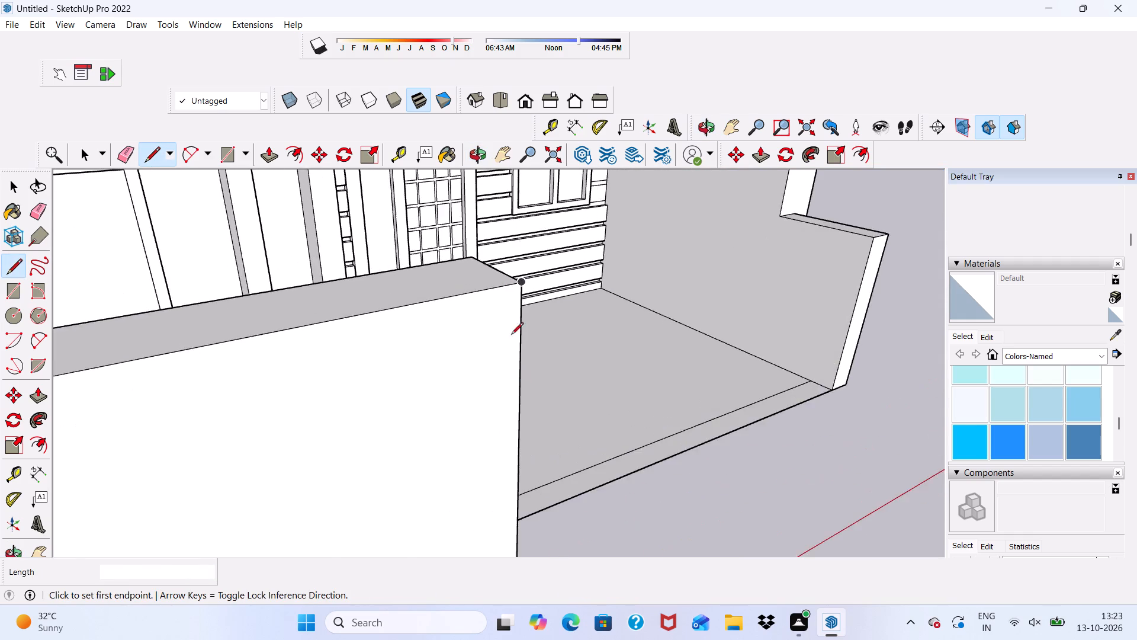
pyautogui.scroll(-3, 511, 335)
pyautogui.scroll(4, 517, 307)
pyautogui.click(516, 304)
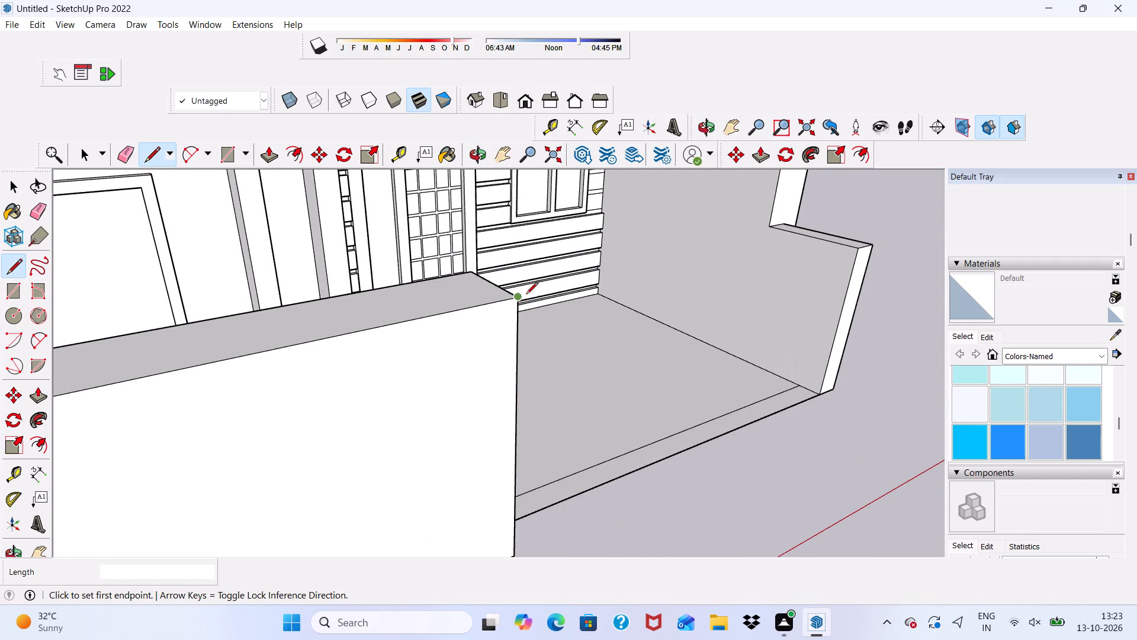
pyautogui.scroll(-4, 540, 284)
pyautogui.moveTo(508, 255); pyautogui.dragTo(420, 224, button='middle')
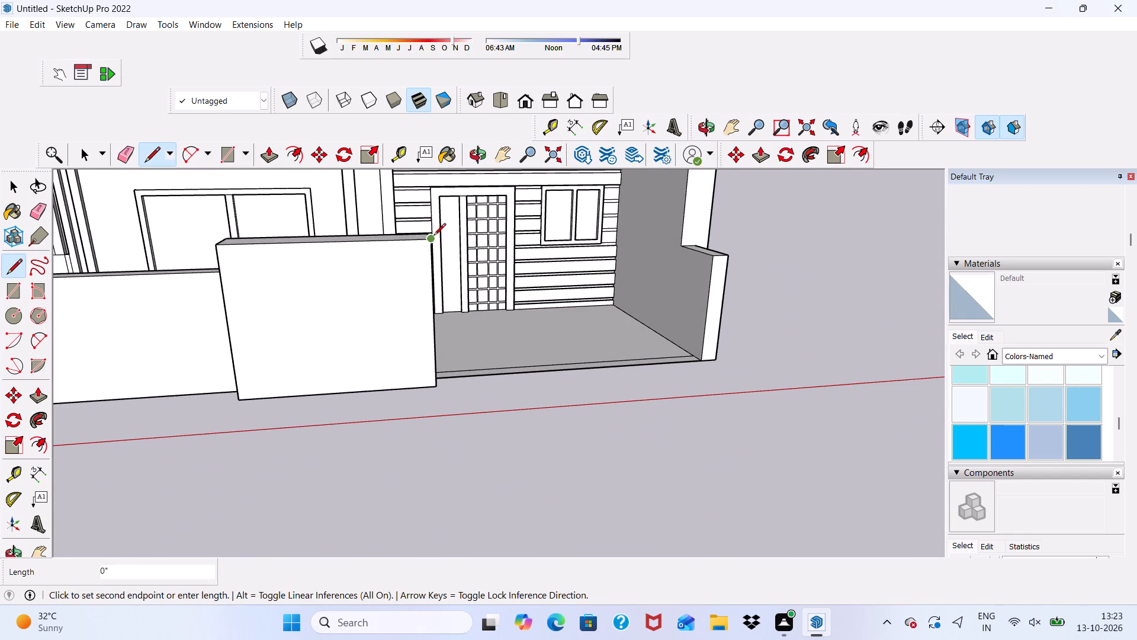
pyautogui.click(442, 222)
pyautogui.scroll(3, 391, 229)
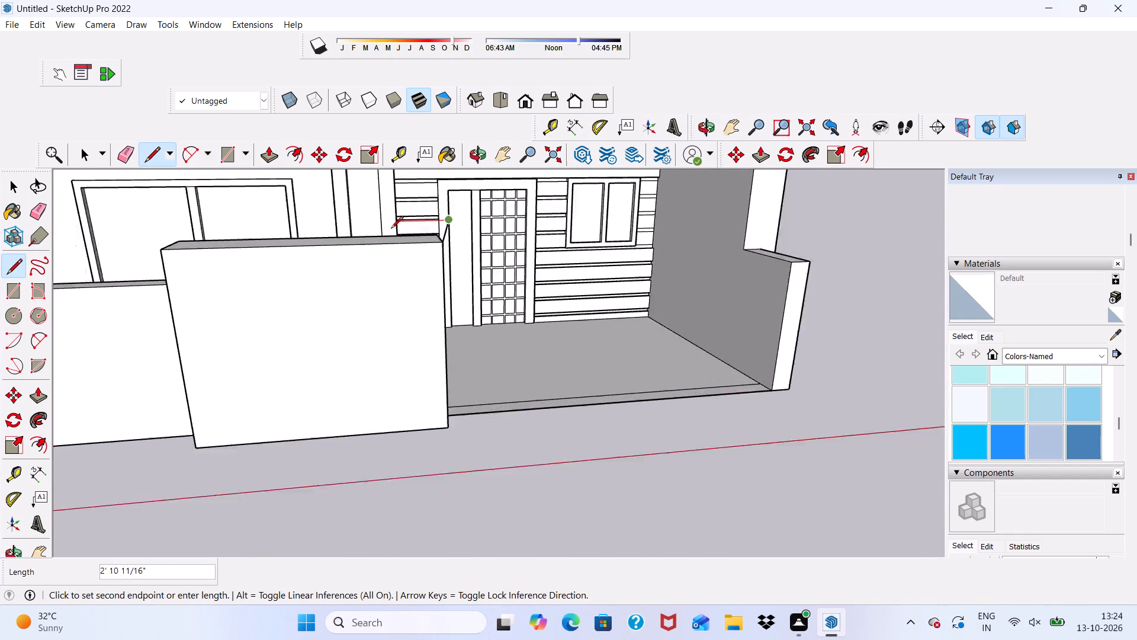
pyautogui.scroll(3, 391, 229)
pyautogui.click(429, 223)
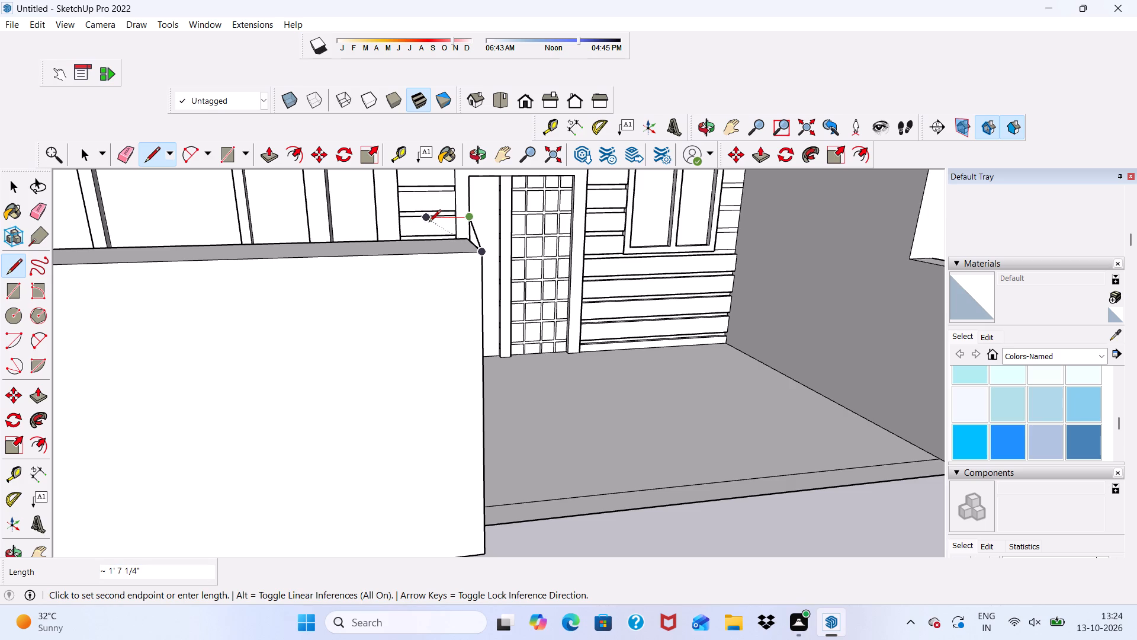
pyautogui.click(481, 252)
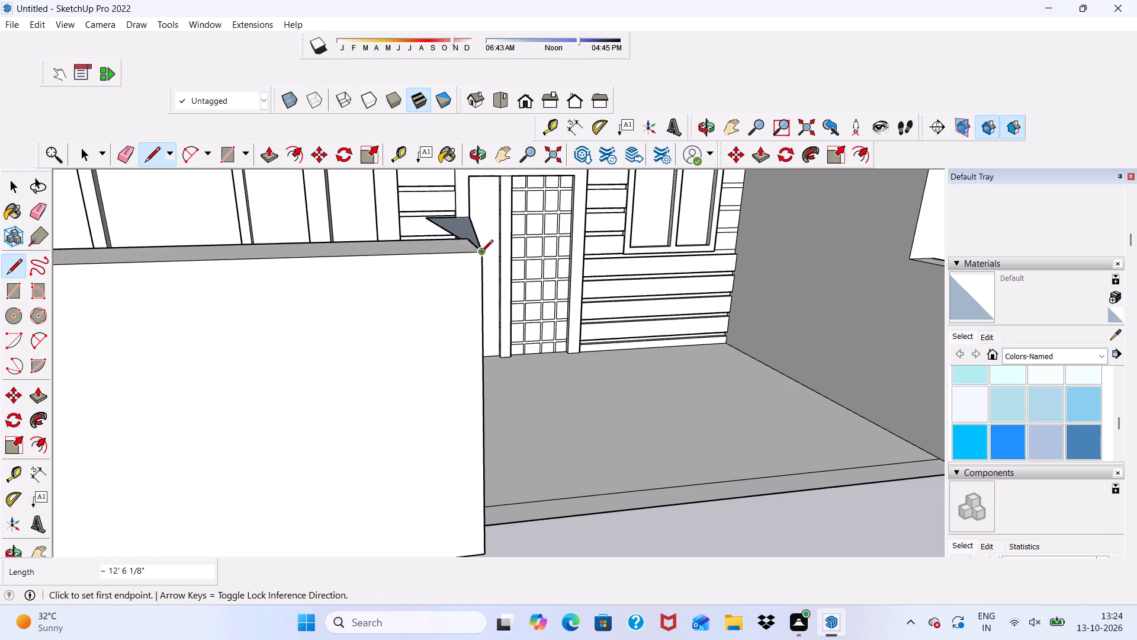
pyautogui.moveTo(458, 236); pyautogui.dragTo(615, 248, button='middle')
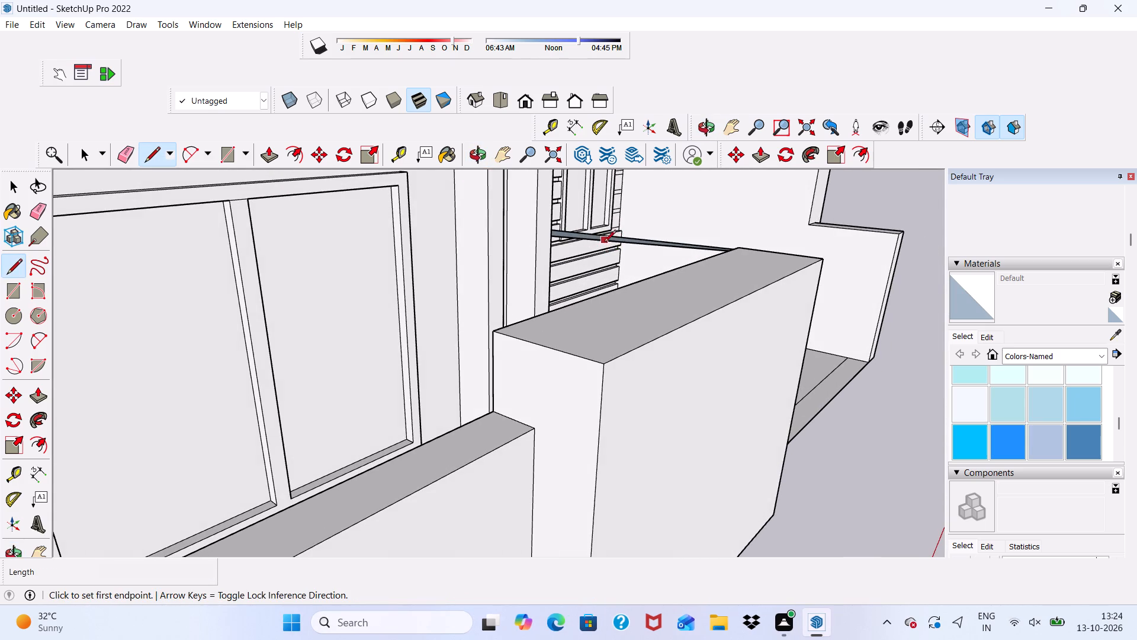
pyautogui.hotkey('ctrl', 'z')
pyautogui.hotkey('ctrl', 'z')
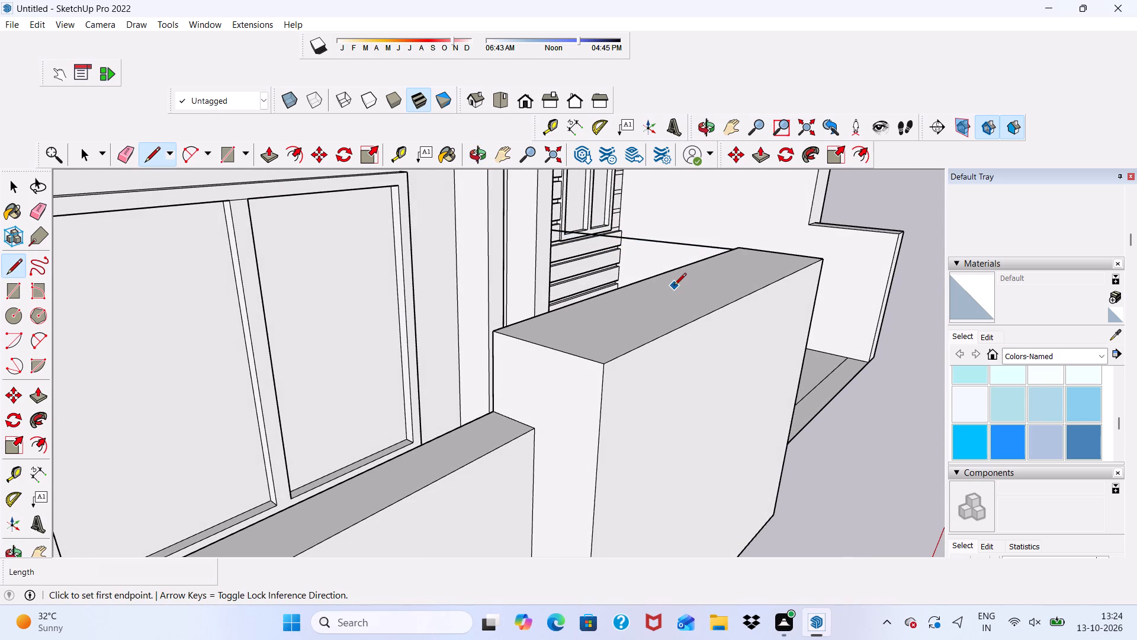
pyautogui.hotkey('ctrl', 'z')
# Draw a small triangular face off the raised panel's top end edge, on the side above the lower boundary wall.
pyautogui.moveTo(736, 305); pyautogui.dragTo(689, 291, button='middle')
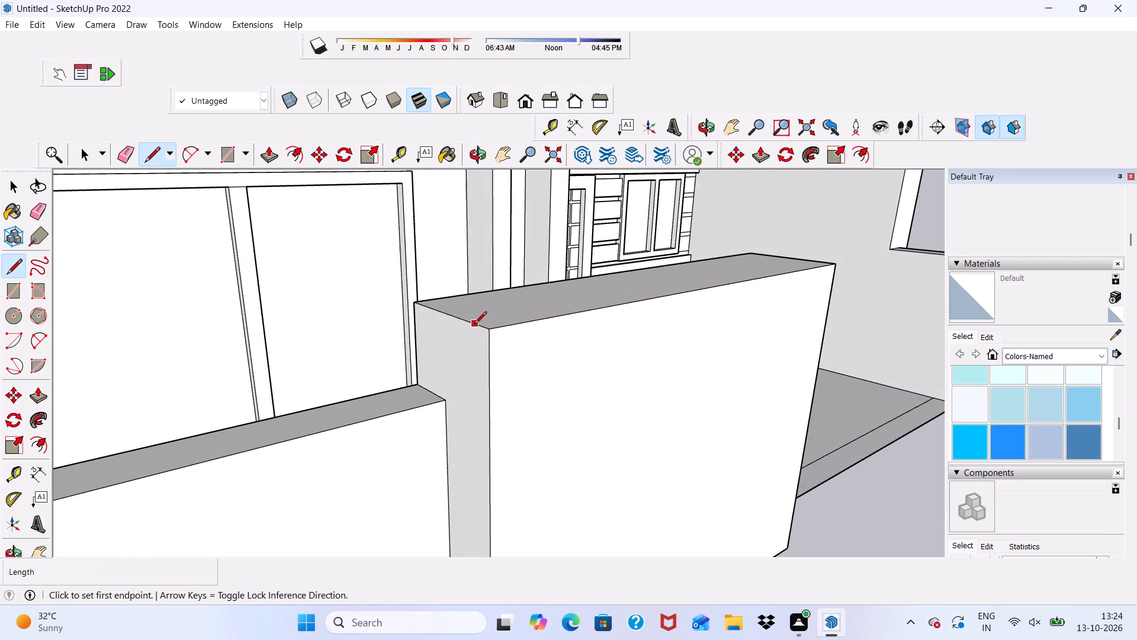
pyautogui.moveTo(474, 324); pyautogui.dragTo(461, 318, button='middle')
pyautogui.scroll(-1, 474, 324)
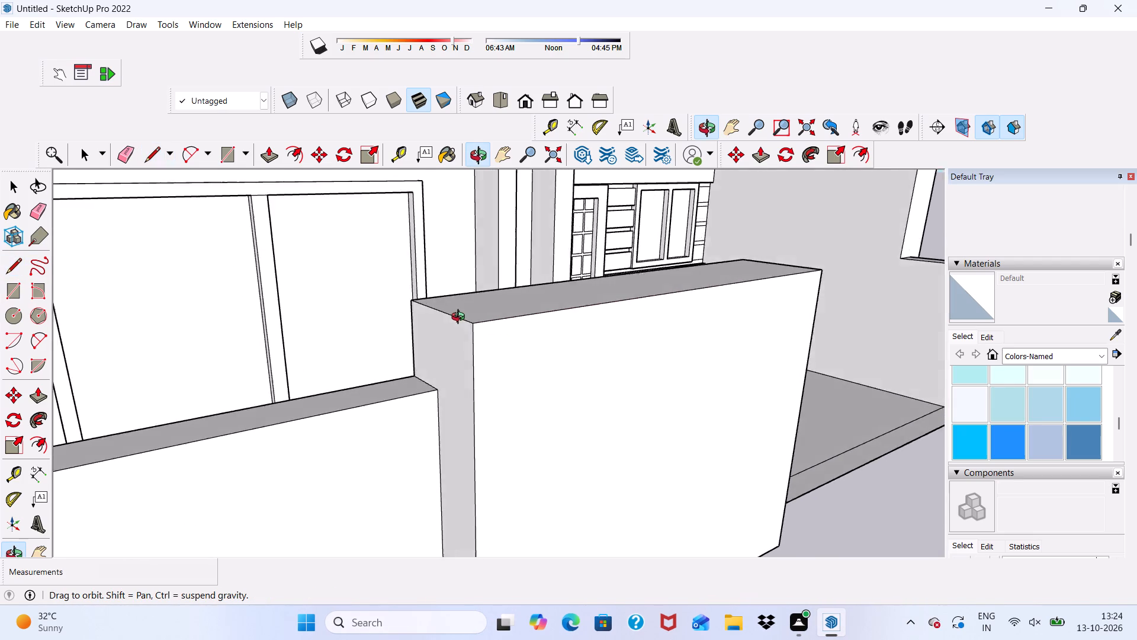
pyautogui.moveTo(461, 318); pyautogui.dragTo(365, 311, button='middle')
pyautogui.scroll(6, 360, 302)
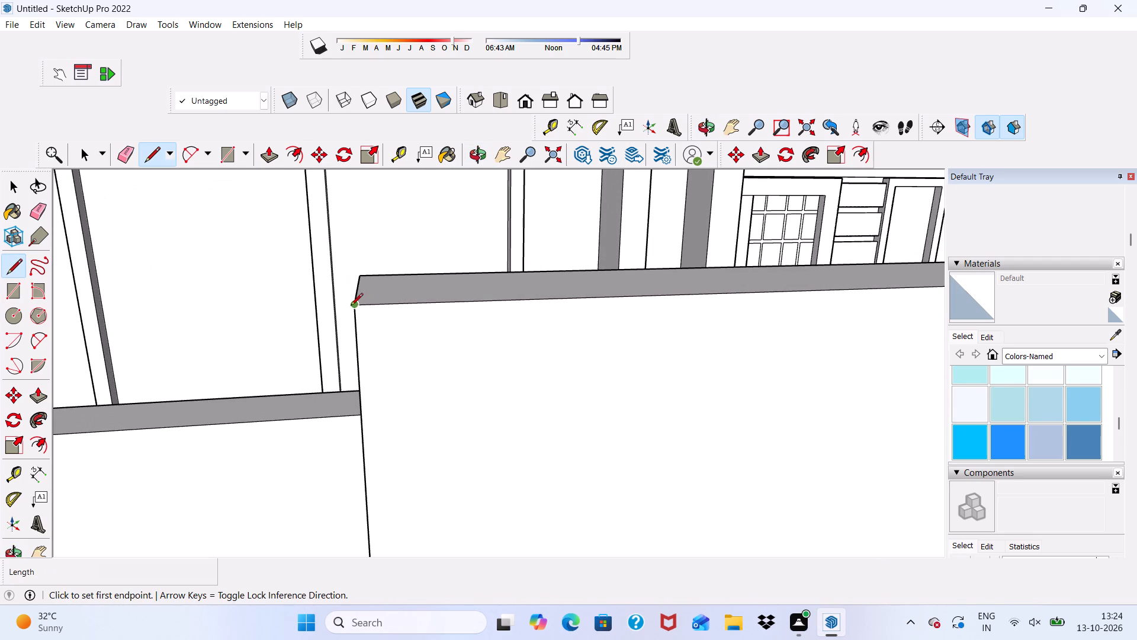
pyautogui.click(351, 306)
pyautogui.click(321, 276)
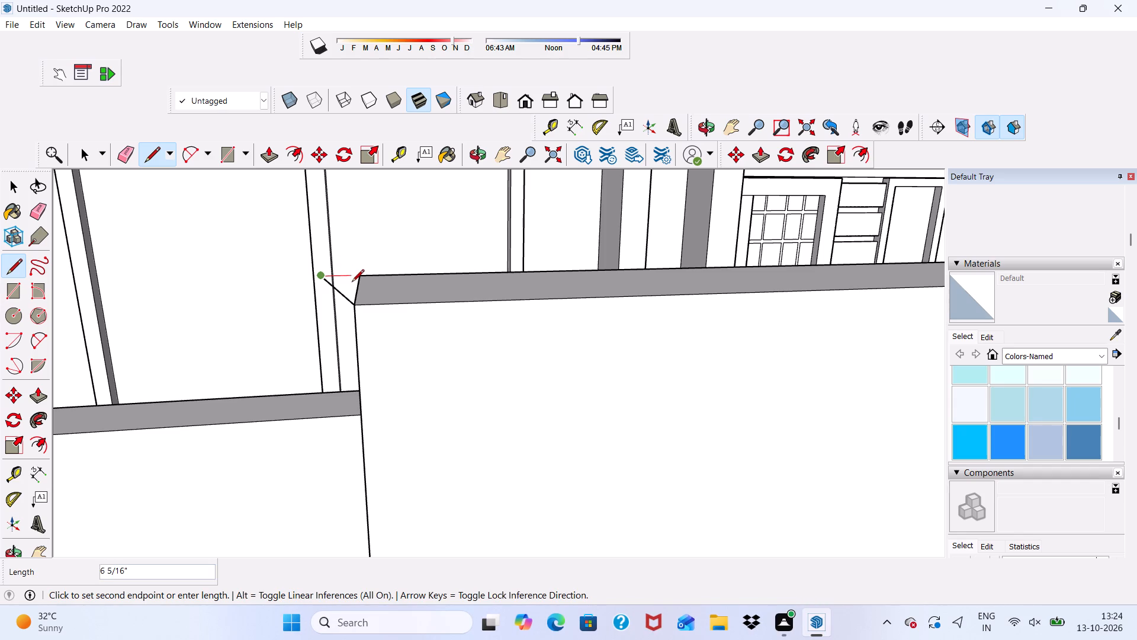
pyautogui.click(361, 280)
pyautogui.scroll(-2, 356, 301)
pyautogui.moveTo(356, 301); pyautogui.dragTo(345, 325, button='middle')
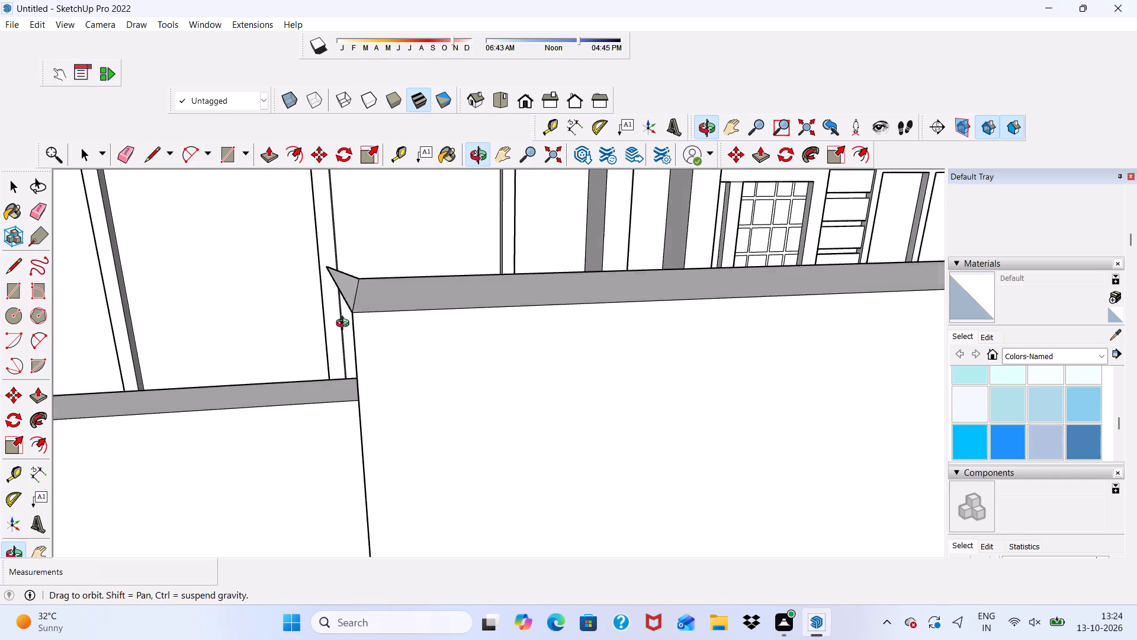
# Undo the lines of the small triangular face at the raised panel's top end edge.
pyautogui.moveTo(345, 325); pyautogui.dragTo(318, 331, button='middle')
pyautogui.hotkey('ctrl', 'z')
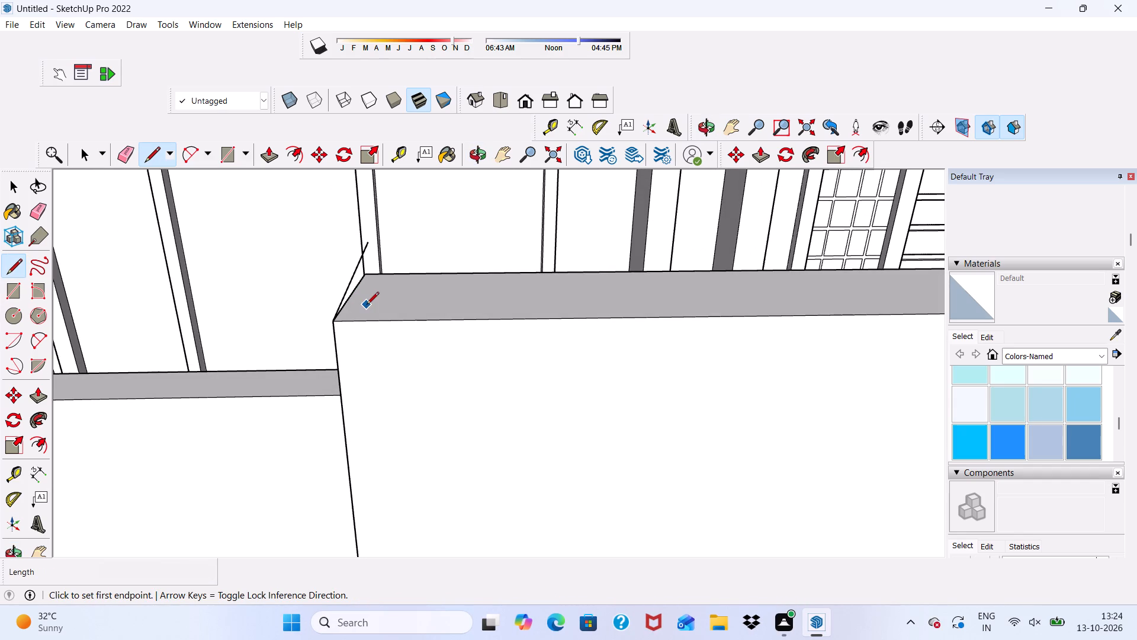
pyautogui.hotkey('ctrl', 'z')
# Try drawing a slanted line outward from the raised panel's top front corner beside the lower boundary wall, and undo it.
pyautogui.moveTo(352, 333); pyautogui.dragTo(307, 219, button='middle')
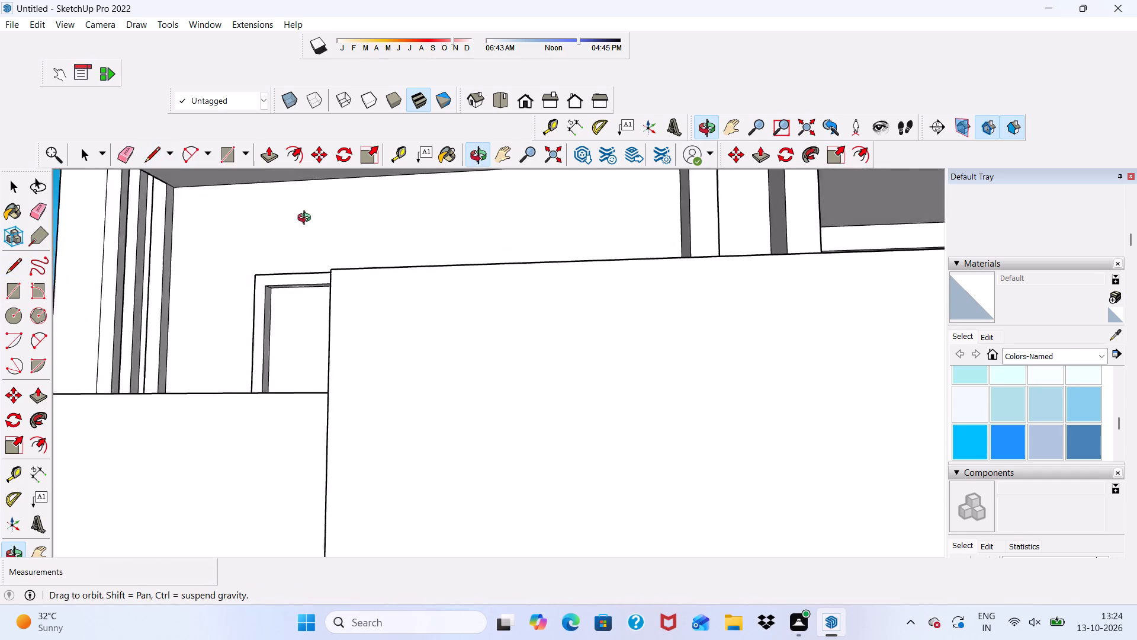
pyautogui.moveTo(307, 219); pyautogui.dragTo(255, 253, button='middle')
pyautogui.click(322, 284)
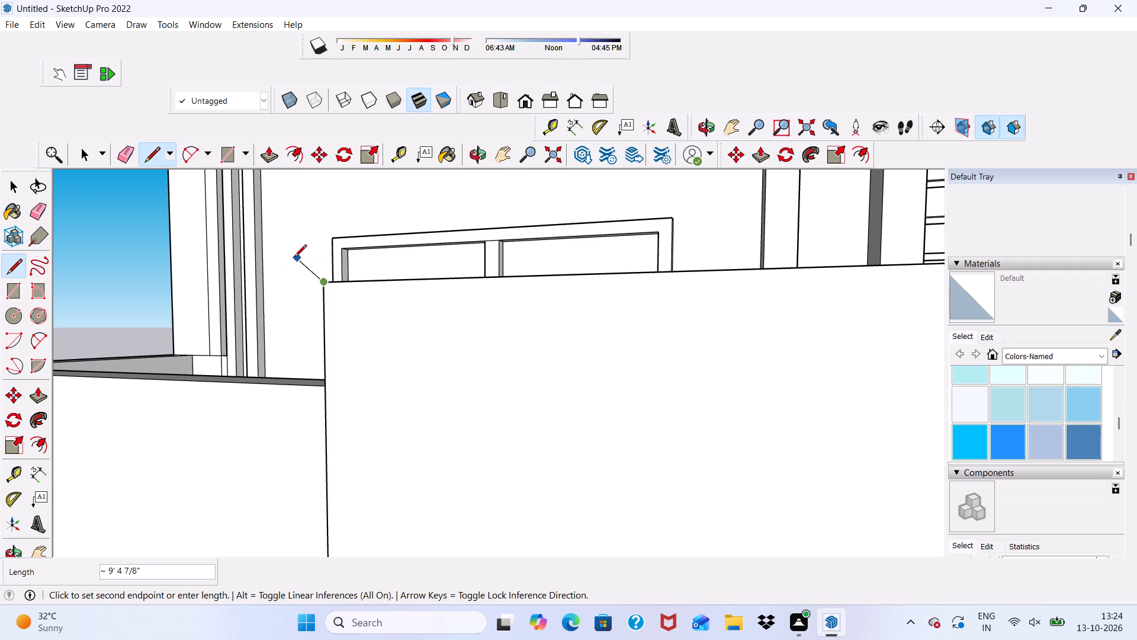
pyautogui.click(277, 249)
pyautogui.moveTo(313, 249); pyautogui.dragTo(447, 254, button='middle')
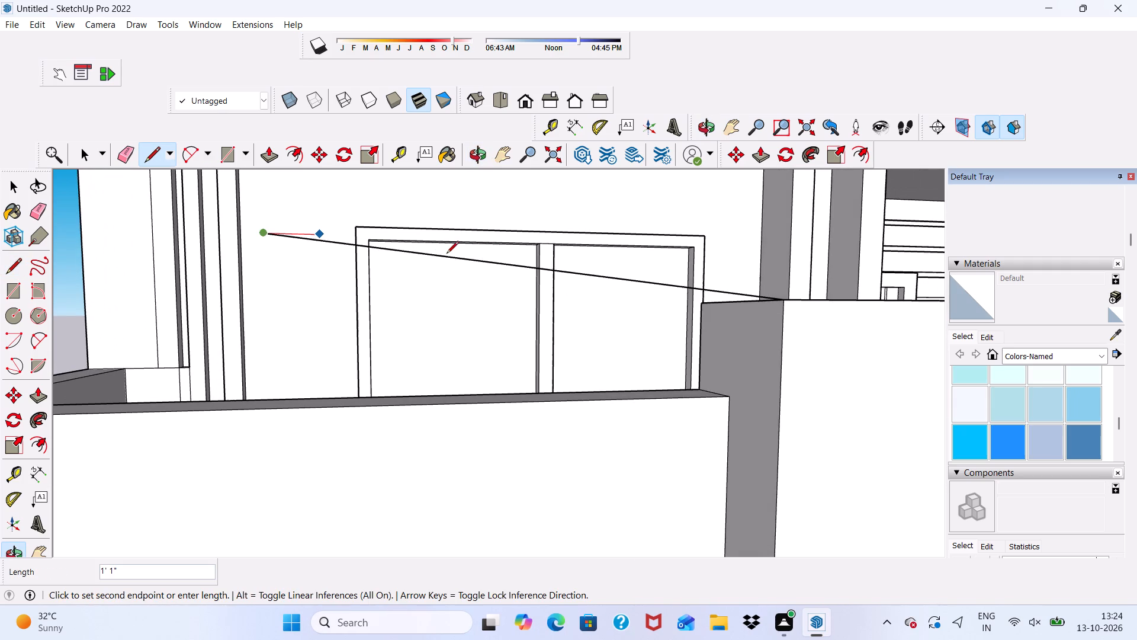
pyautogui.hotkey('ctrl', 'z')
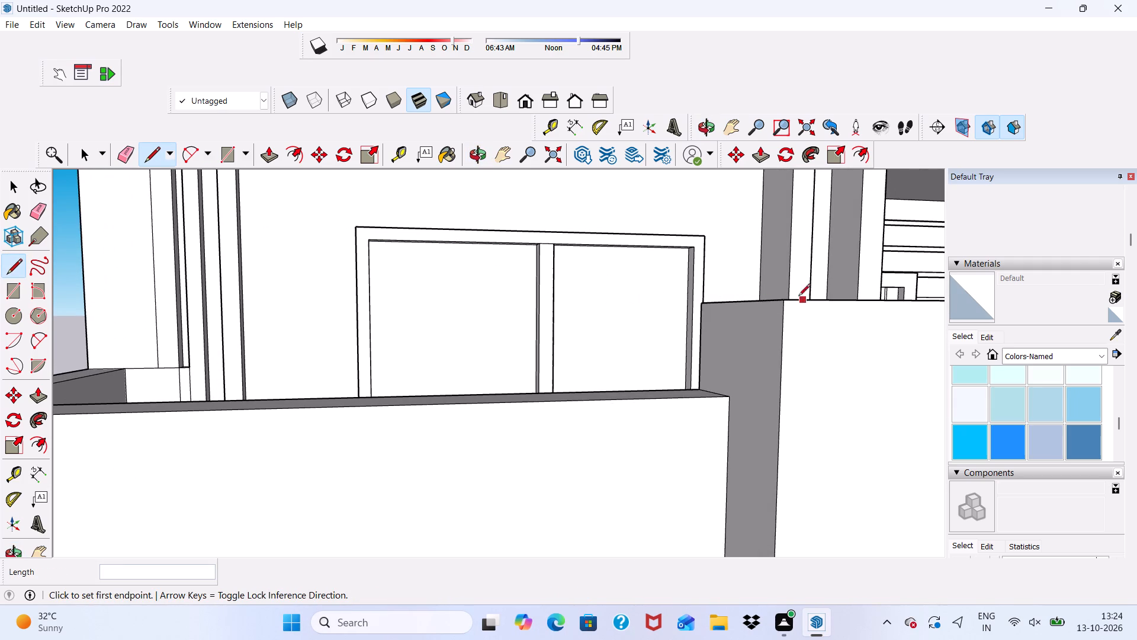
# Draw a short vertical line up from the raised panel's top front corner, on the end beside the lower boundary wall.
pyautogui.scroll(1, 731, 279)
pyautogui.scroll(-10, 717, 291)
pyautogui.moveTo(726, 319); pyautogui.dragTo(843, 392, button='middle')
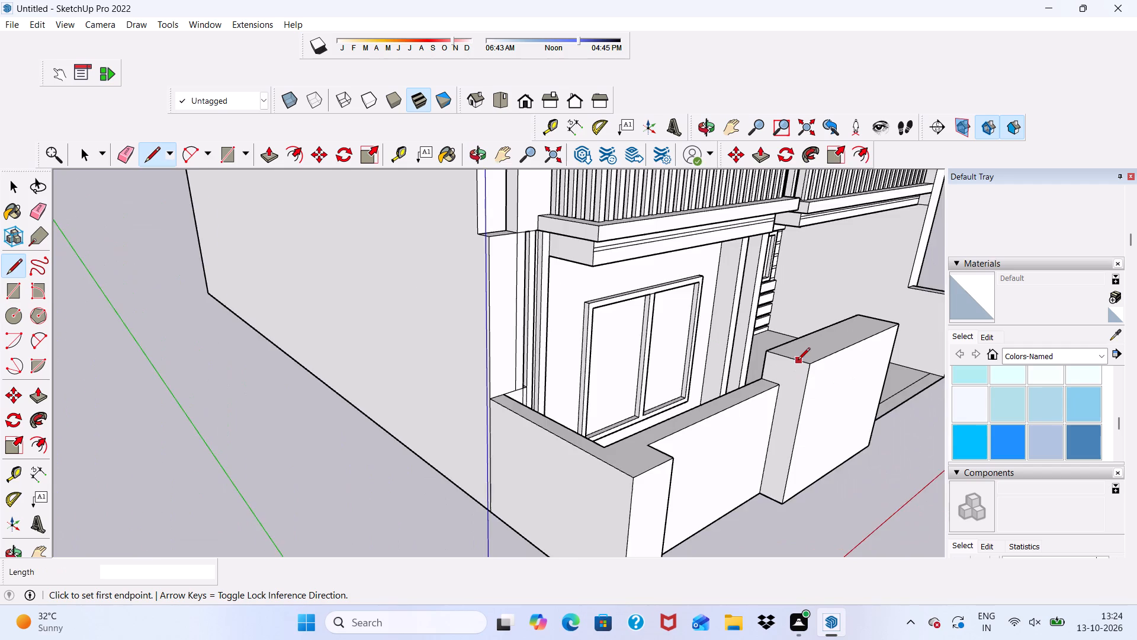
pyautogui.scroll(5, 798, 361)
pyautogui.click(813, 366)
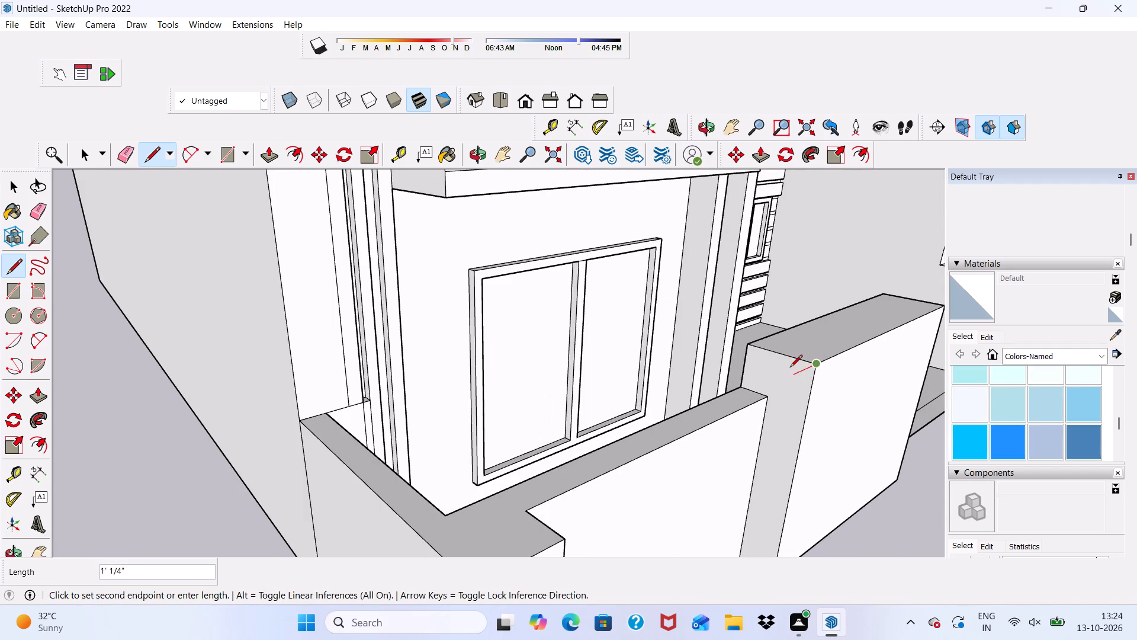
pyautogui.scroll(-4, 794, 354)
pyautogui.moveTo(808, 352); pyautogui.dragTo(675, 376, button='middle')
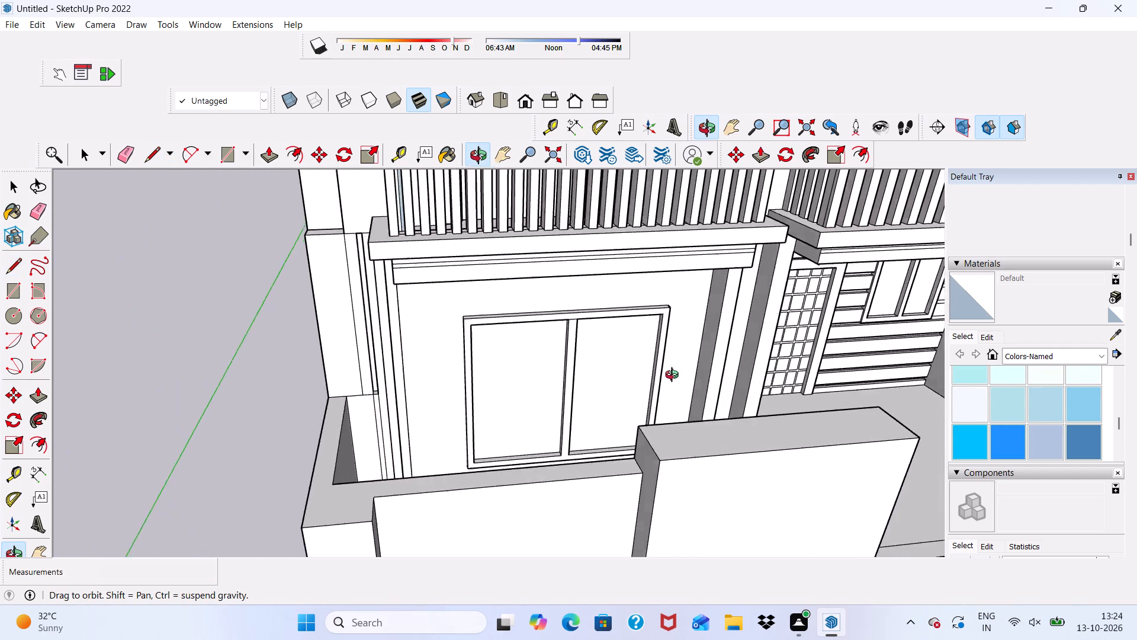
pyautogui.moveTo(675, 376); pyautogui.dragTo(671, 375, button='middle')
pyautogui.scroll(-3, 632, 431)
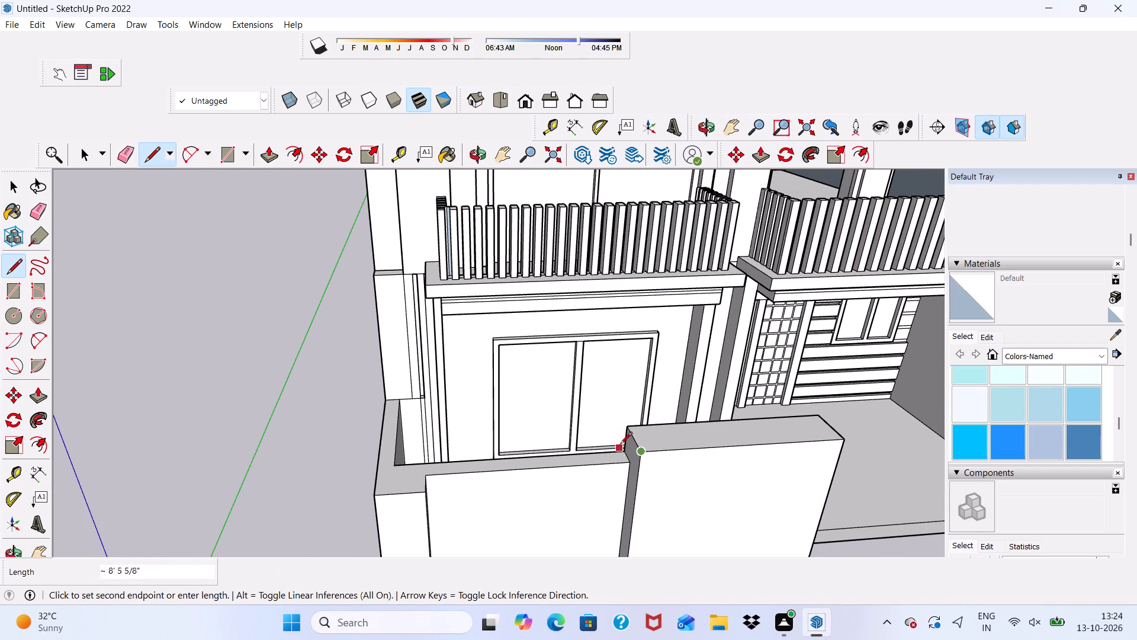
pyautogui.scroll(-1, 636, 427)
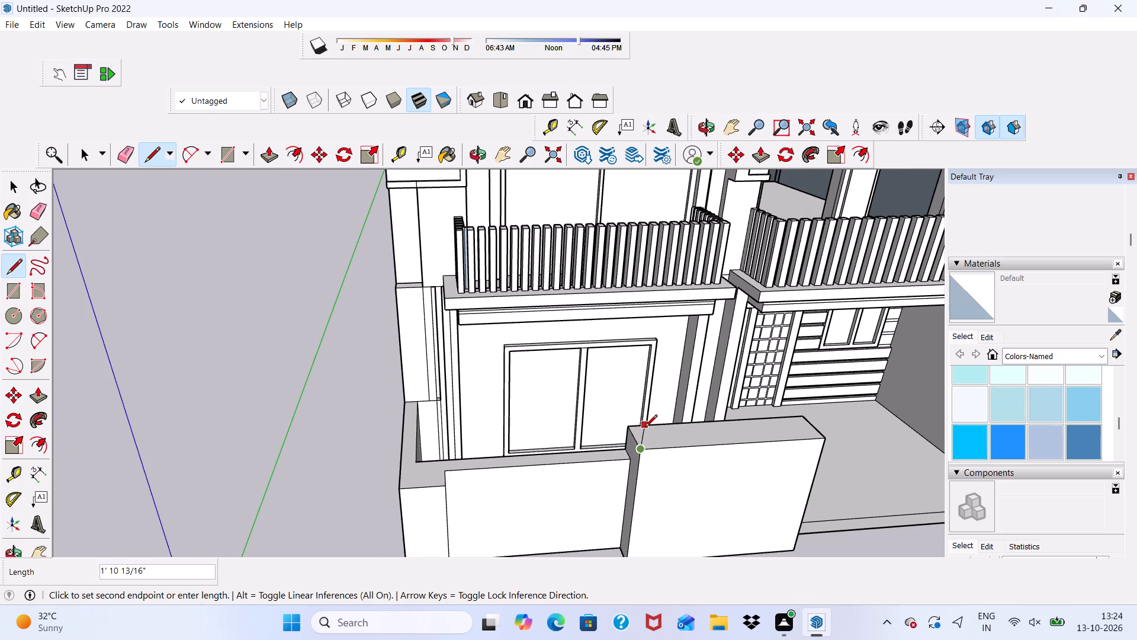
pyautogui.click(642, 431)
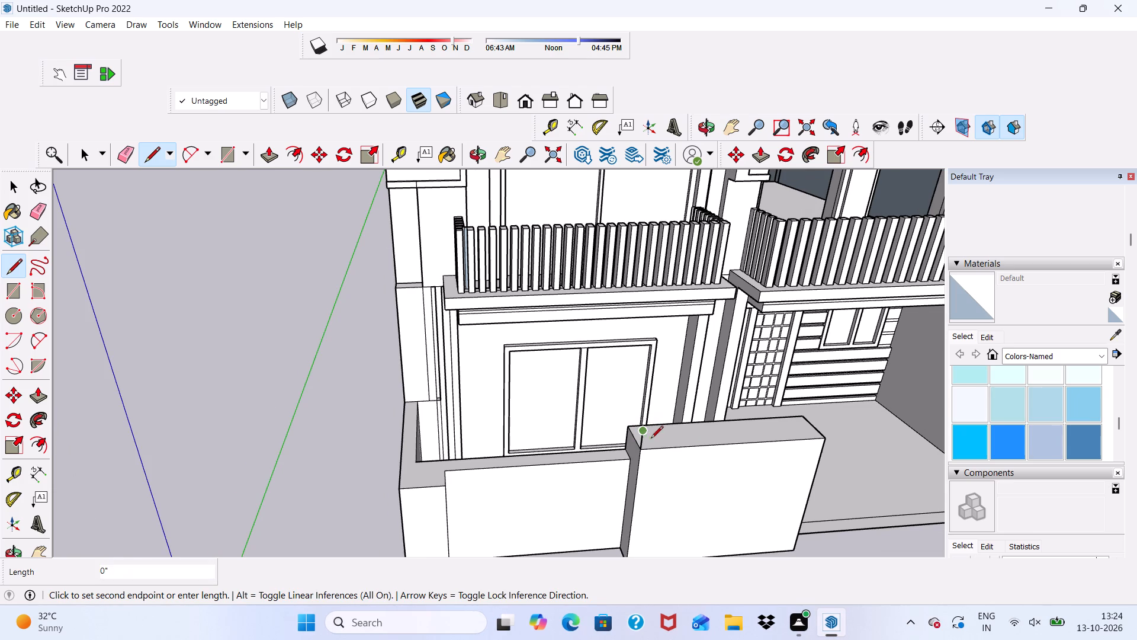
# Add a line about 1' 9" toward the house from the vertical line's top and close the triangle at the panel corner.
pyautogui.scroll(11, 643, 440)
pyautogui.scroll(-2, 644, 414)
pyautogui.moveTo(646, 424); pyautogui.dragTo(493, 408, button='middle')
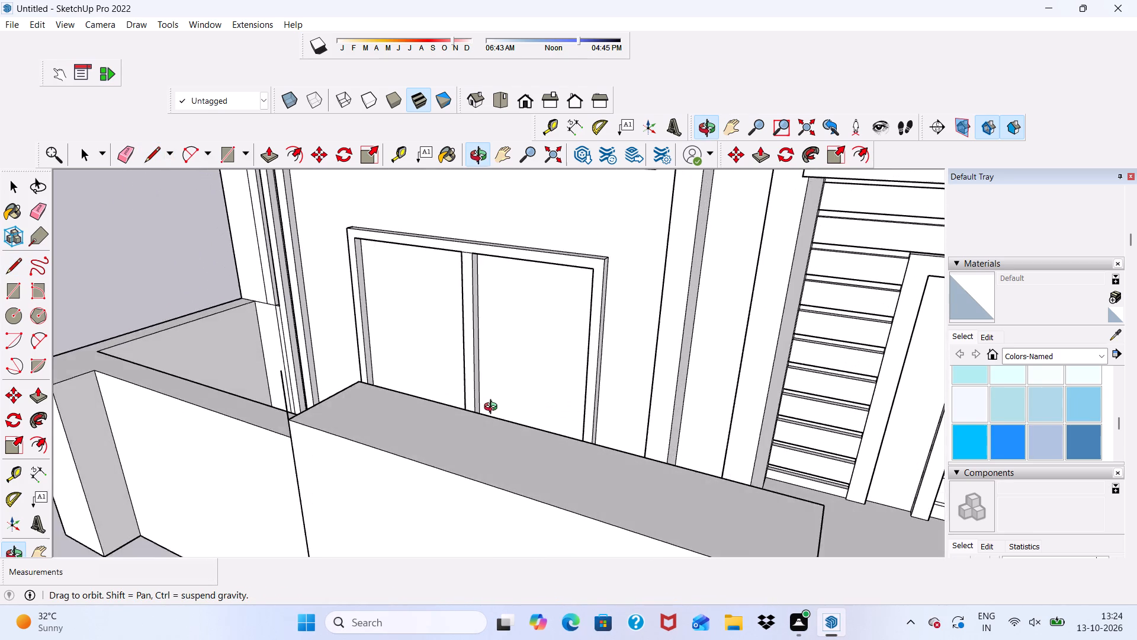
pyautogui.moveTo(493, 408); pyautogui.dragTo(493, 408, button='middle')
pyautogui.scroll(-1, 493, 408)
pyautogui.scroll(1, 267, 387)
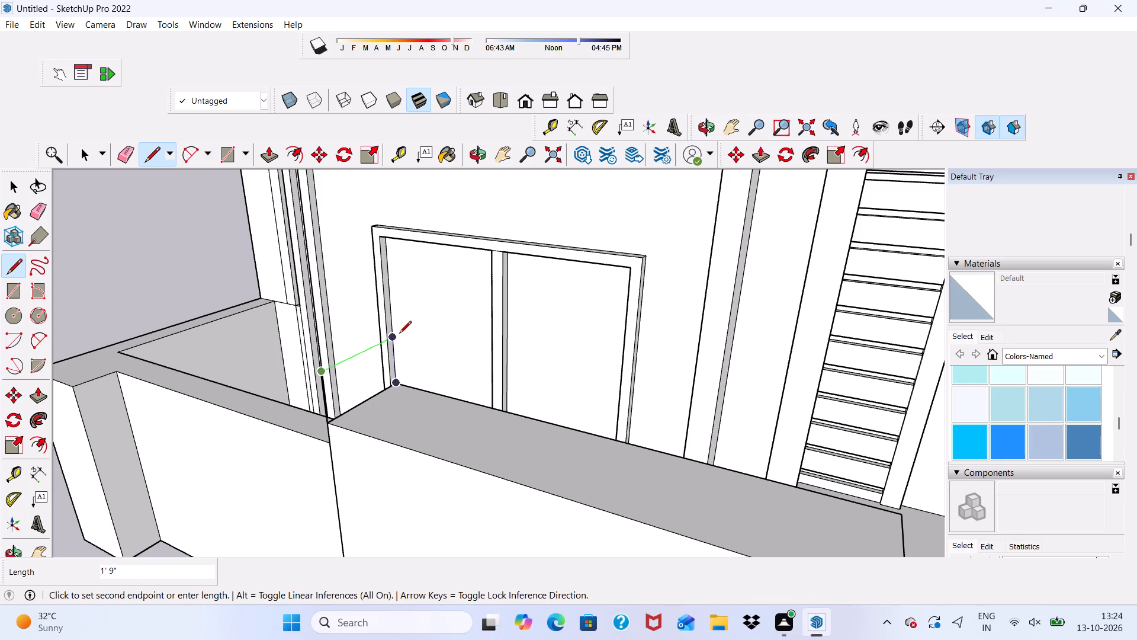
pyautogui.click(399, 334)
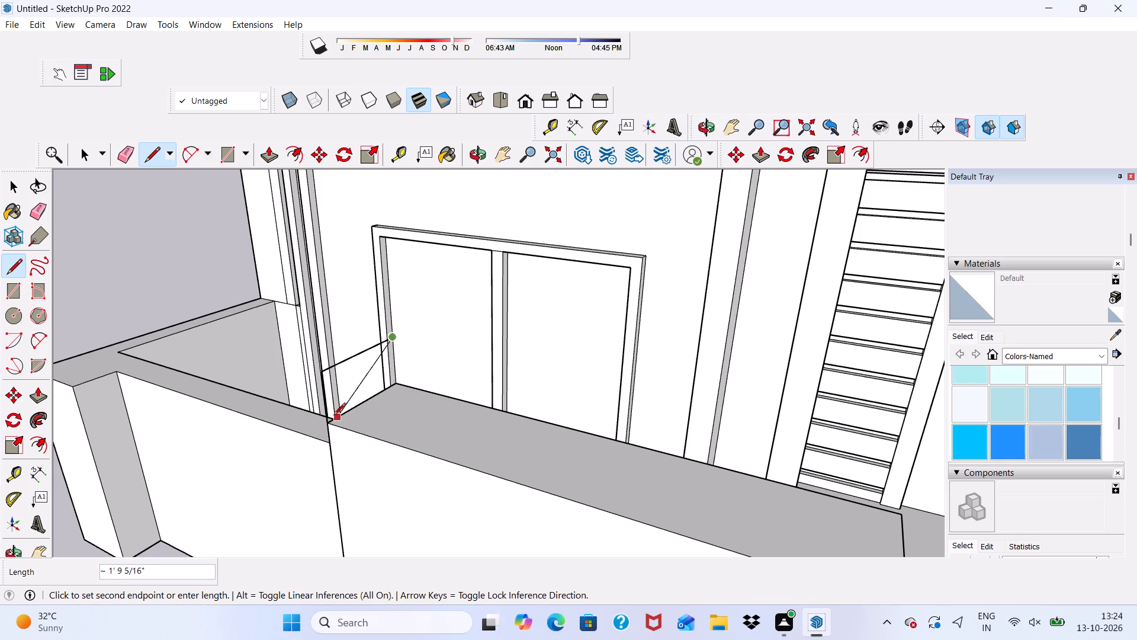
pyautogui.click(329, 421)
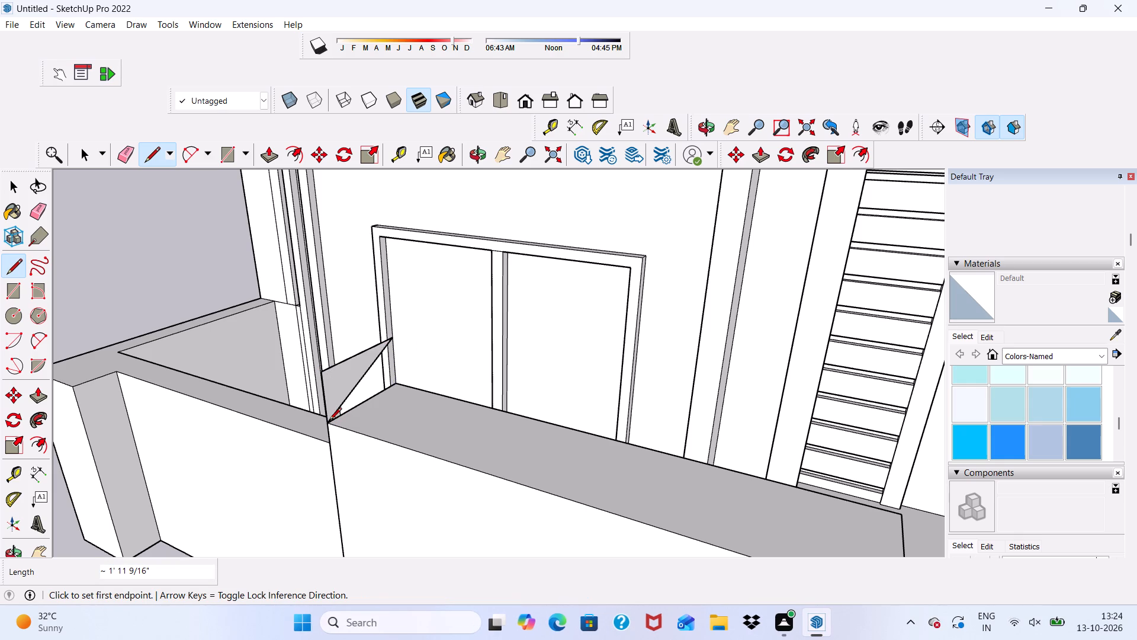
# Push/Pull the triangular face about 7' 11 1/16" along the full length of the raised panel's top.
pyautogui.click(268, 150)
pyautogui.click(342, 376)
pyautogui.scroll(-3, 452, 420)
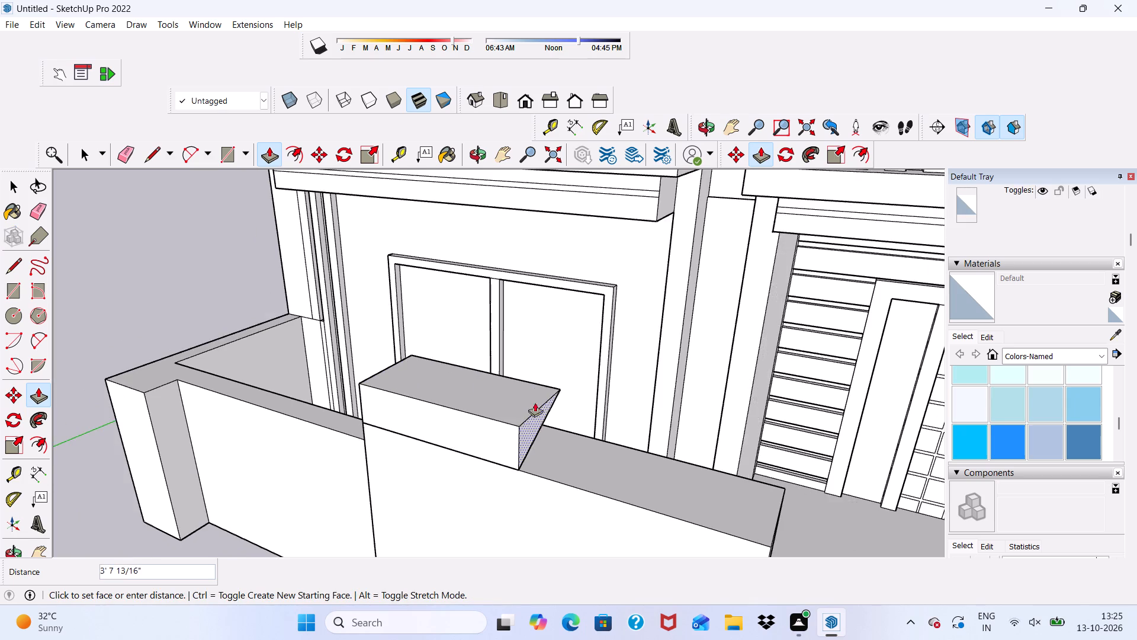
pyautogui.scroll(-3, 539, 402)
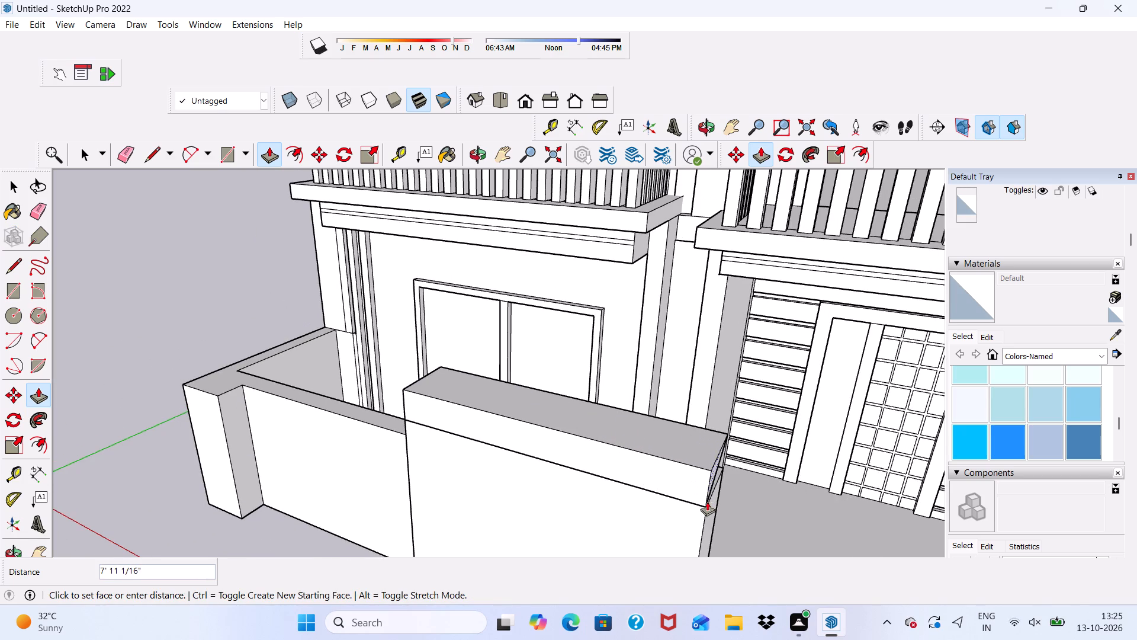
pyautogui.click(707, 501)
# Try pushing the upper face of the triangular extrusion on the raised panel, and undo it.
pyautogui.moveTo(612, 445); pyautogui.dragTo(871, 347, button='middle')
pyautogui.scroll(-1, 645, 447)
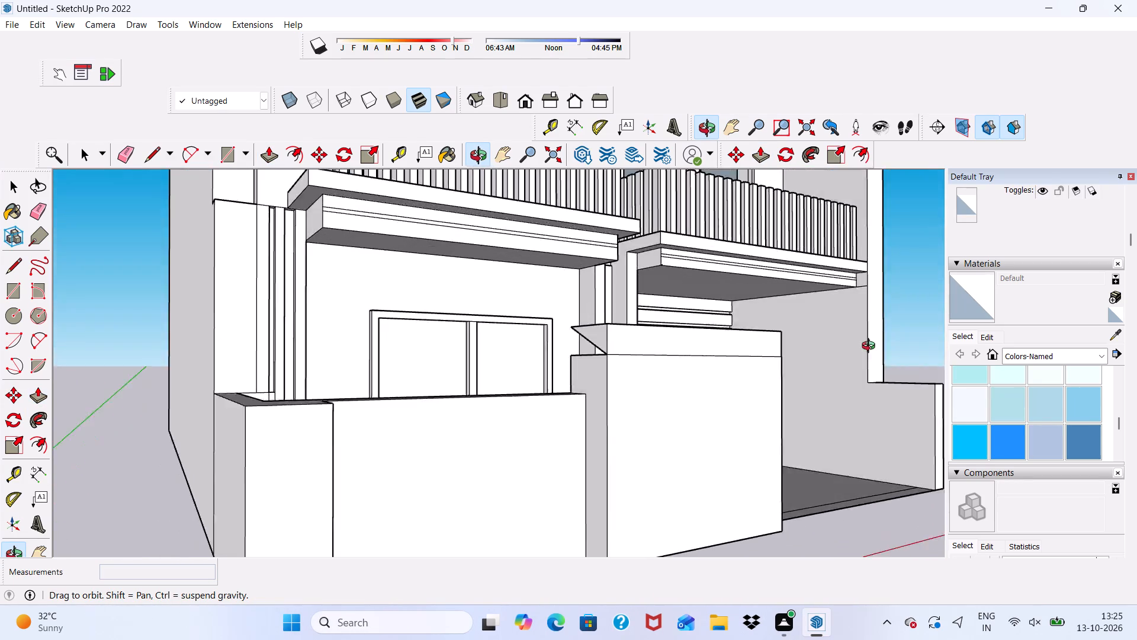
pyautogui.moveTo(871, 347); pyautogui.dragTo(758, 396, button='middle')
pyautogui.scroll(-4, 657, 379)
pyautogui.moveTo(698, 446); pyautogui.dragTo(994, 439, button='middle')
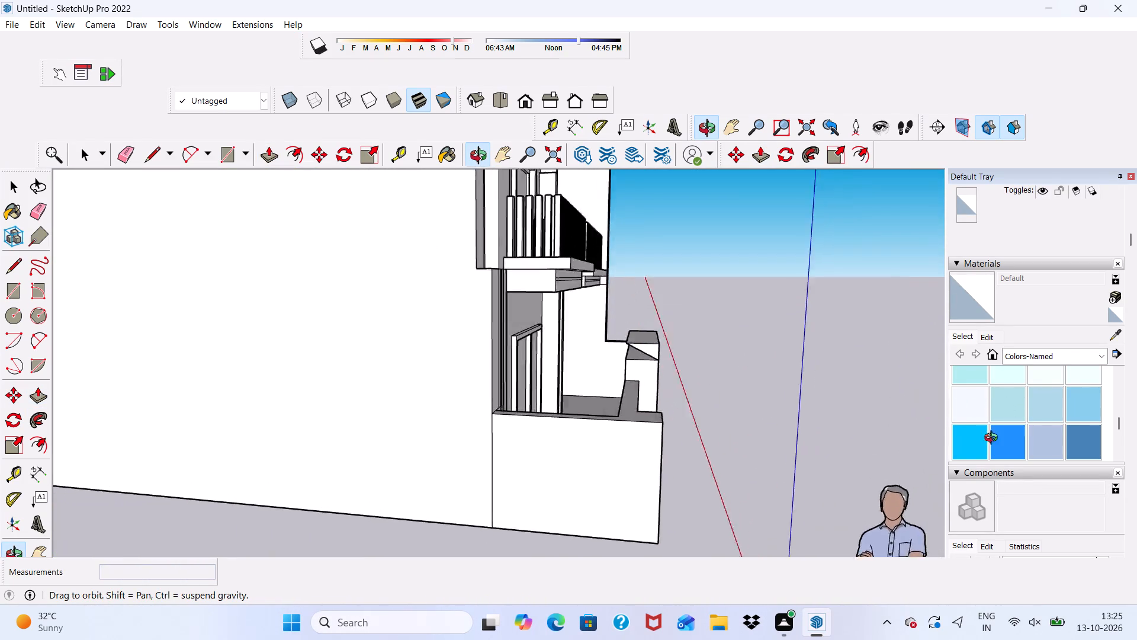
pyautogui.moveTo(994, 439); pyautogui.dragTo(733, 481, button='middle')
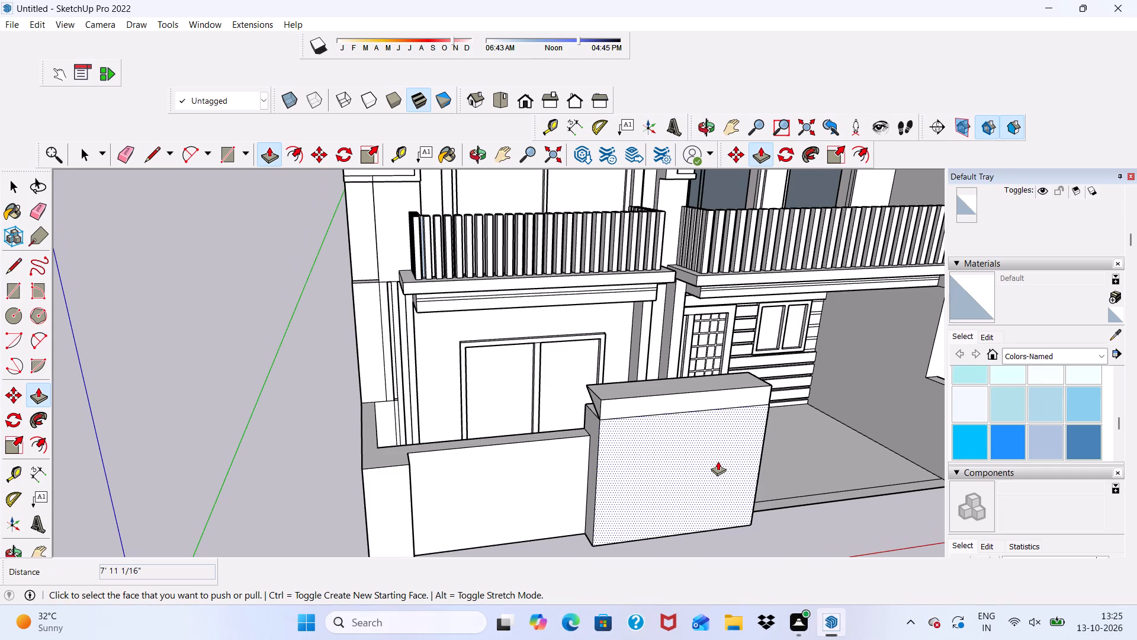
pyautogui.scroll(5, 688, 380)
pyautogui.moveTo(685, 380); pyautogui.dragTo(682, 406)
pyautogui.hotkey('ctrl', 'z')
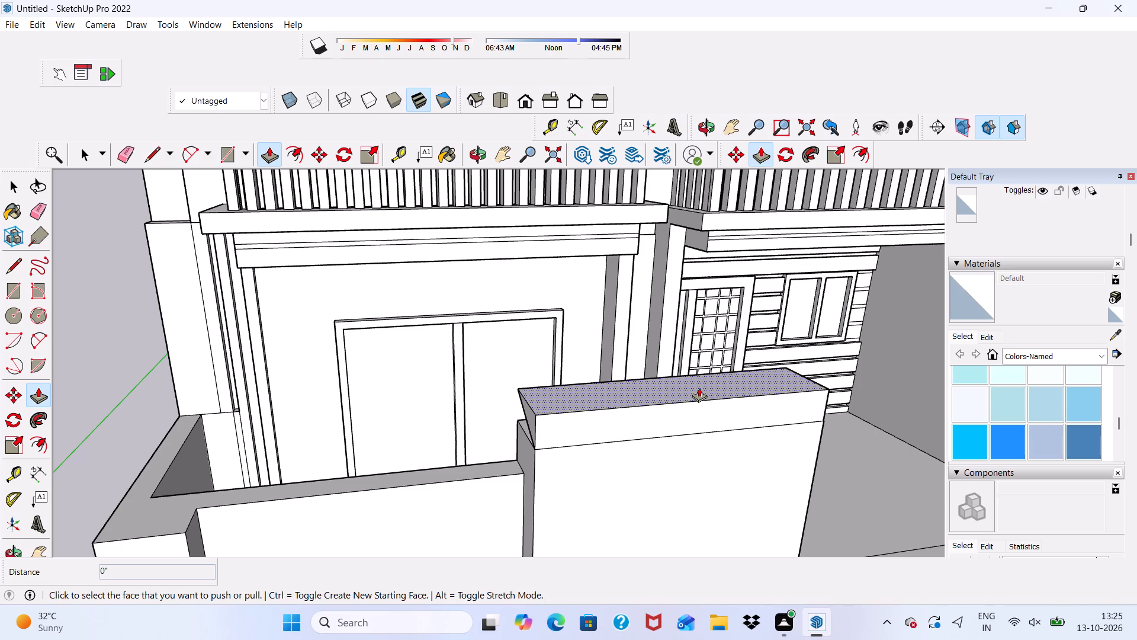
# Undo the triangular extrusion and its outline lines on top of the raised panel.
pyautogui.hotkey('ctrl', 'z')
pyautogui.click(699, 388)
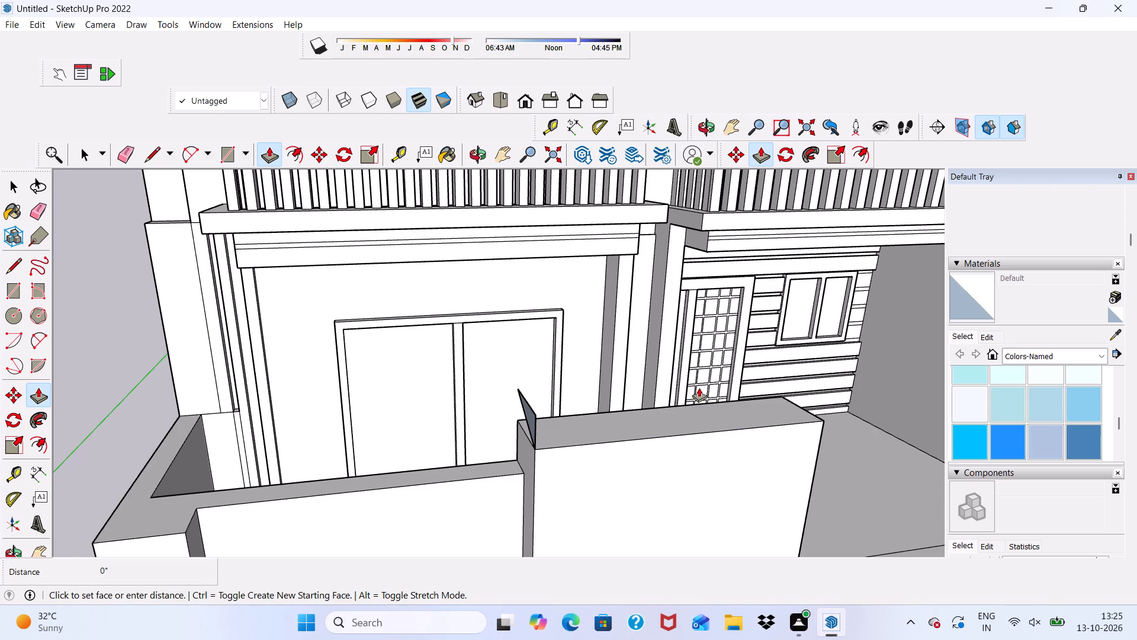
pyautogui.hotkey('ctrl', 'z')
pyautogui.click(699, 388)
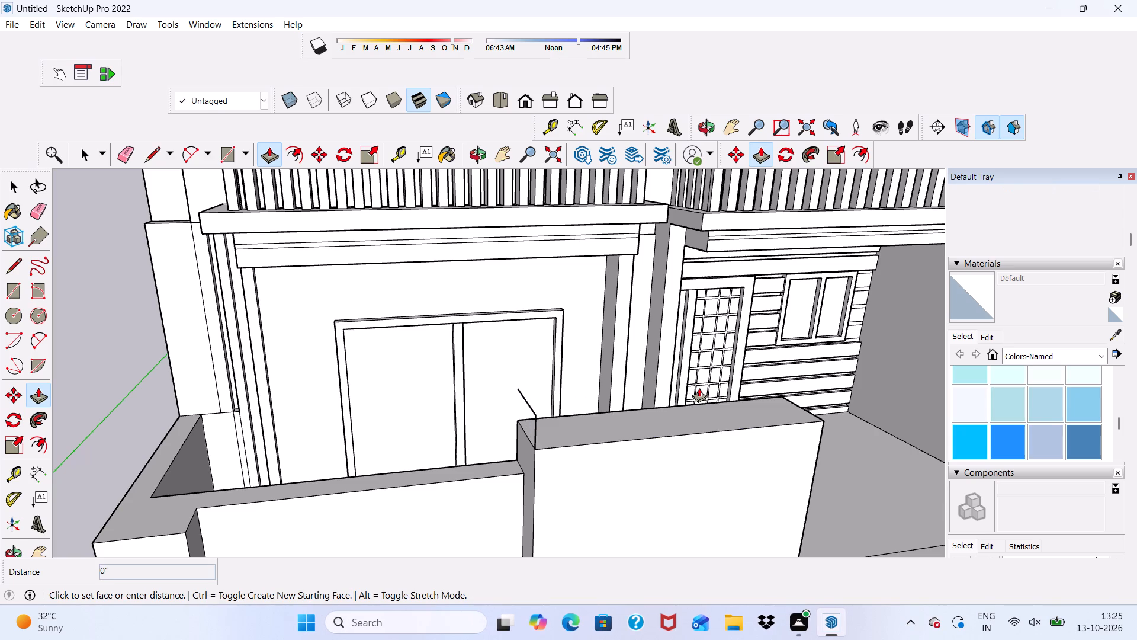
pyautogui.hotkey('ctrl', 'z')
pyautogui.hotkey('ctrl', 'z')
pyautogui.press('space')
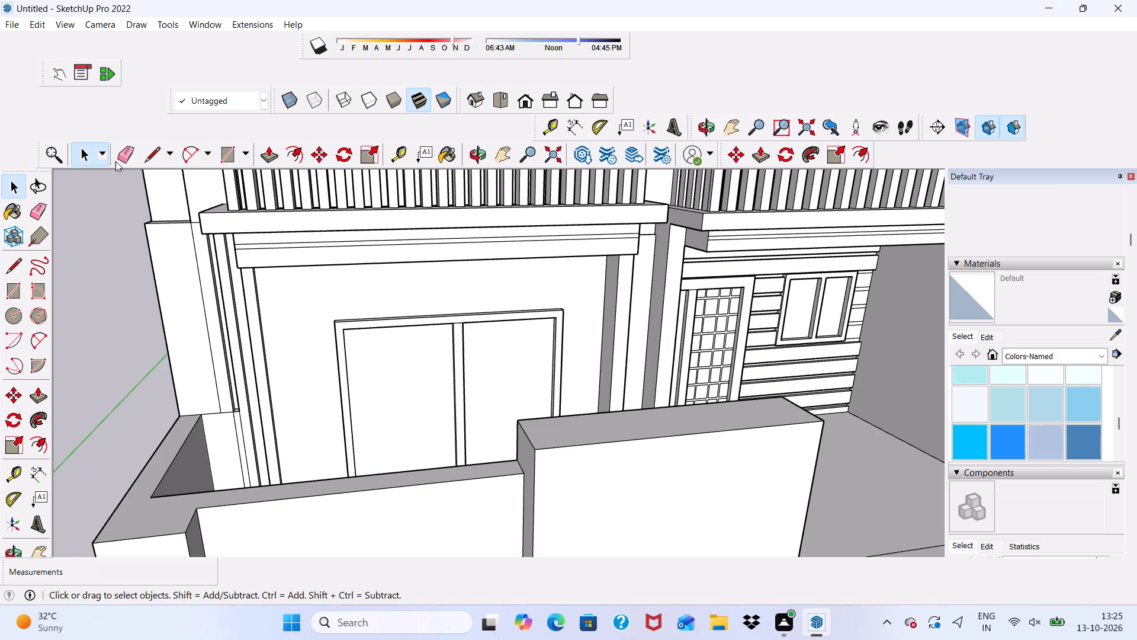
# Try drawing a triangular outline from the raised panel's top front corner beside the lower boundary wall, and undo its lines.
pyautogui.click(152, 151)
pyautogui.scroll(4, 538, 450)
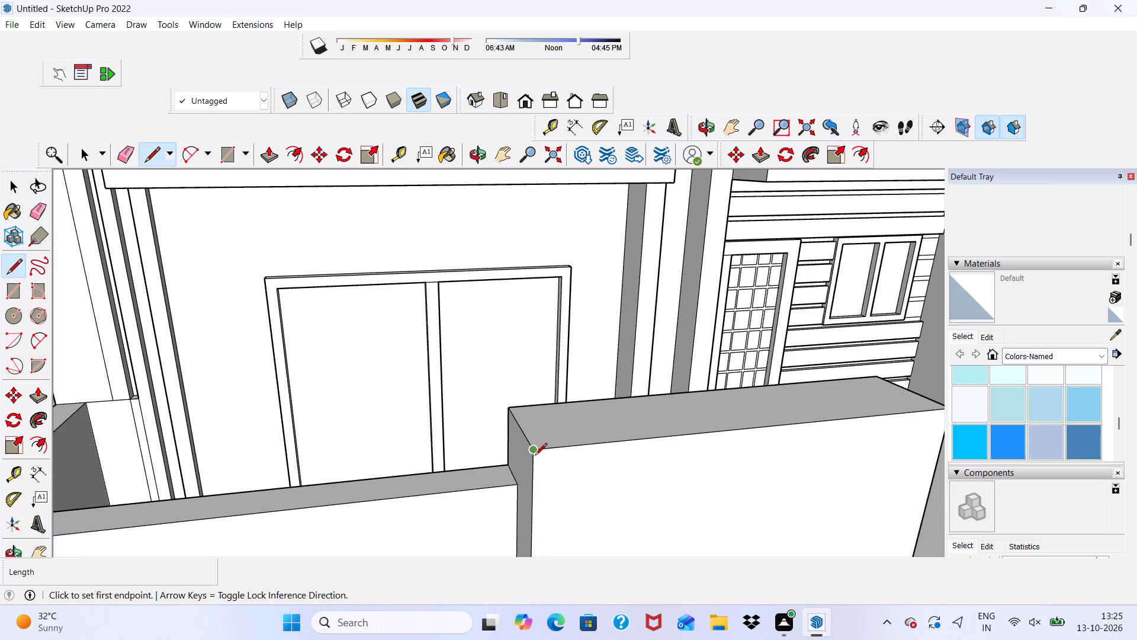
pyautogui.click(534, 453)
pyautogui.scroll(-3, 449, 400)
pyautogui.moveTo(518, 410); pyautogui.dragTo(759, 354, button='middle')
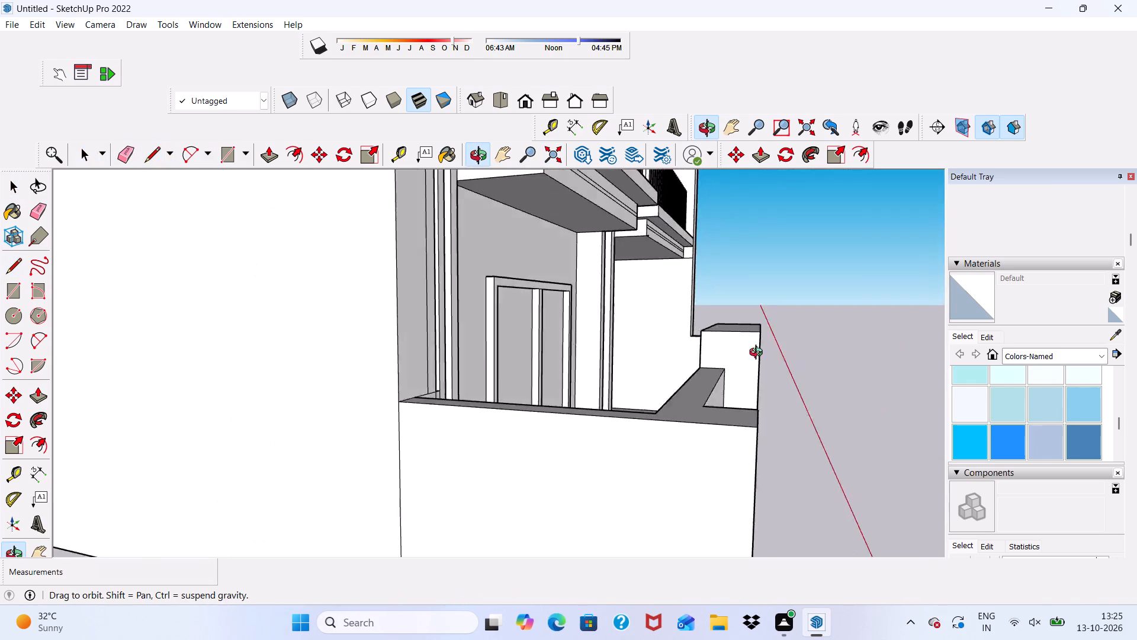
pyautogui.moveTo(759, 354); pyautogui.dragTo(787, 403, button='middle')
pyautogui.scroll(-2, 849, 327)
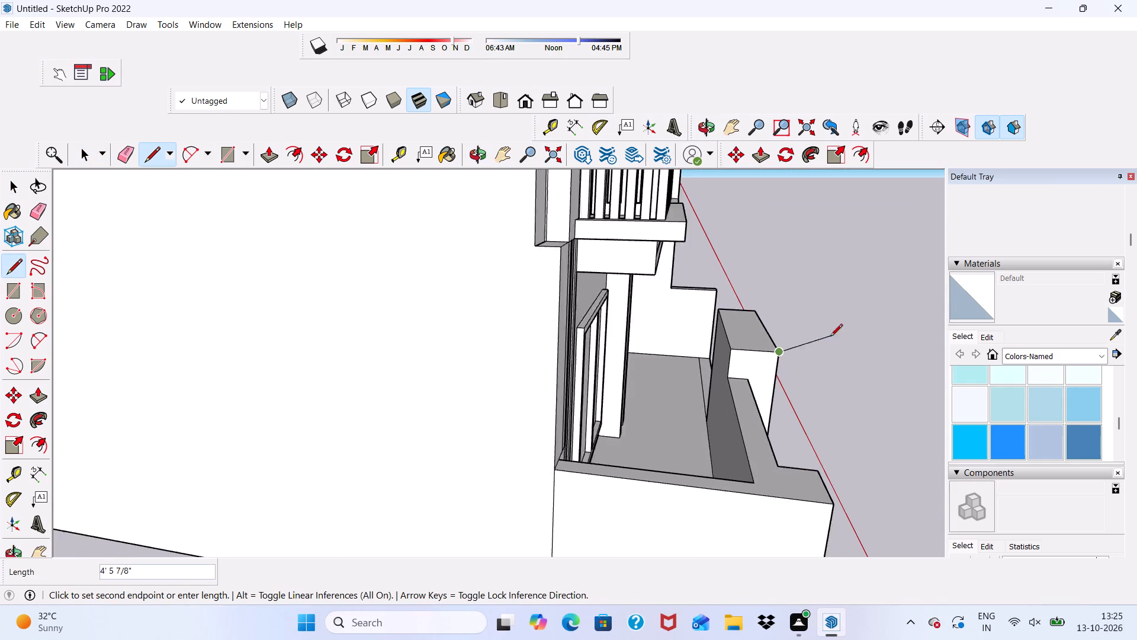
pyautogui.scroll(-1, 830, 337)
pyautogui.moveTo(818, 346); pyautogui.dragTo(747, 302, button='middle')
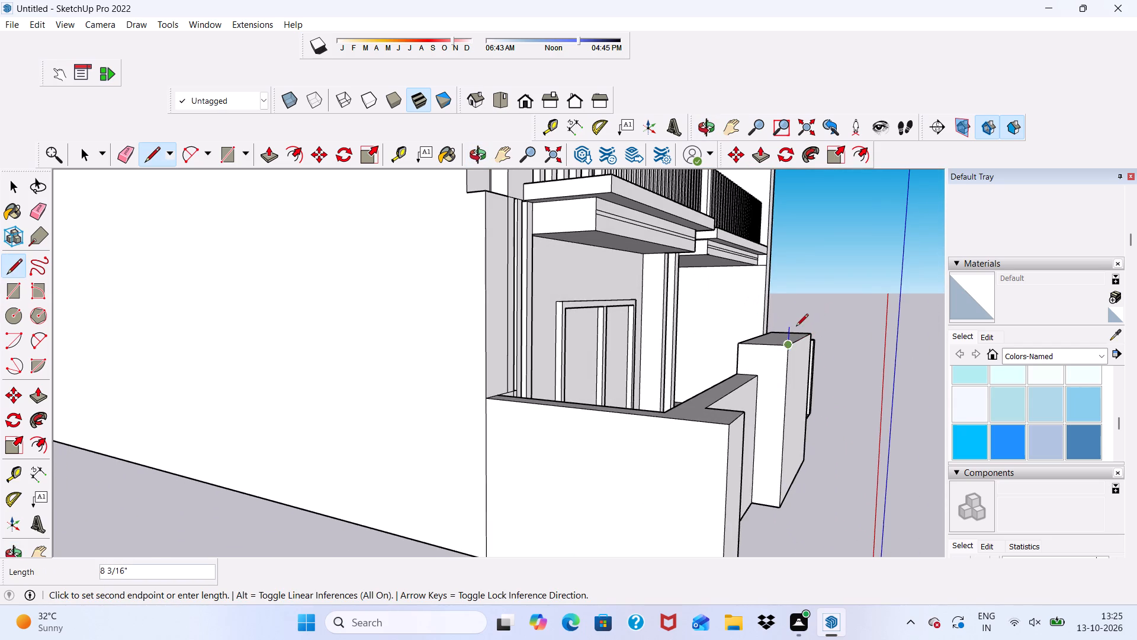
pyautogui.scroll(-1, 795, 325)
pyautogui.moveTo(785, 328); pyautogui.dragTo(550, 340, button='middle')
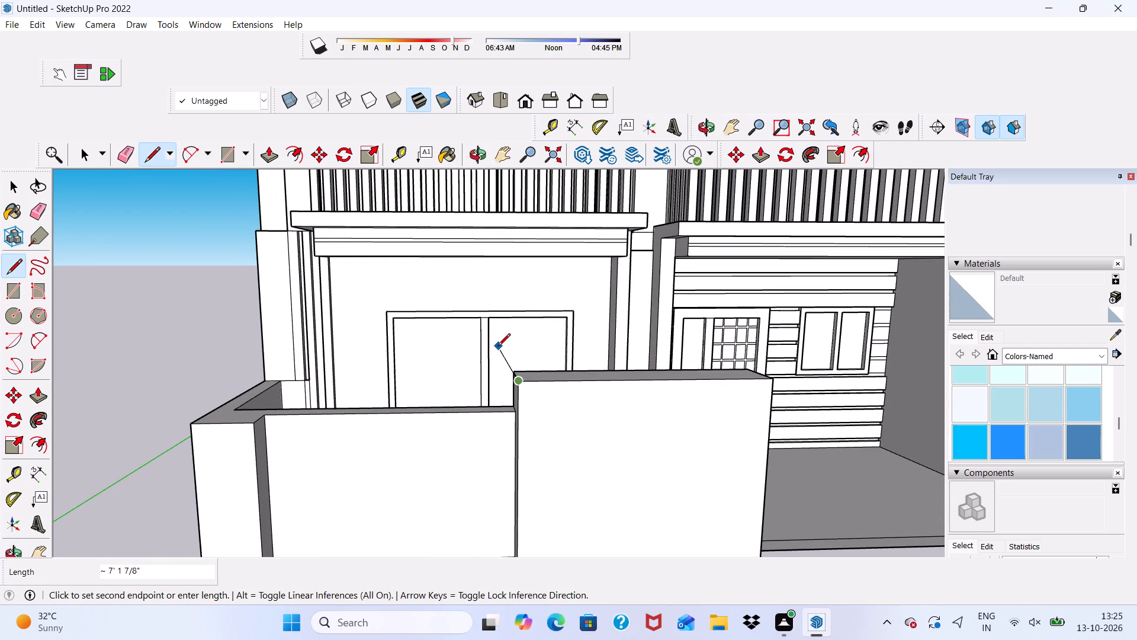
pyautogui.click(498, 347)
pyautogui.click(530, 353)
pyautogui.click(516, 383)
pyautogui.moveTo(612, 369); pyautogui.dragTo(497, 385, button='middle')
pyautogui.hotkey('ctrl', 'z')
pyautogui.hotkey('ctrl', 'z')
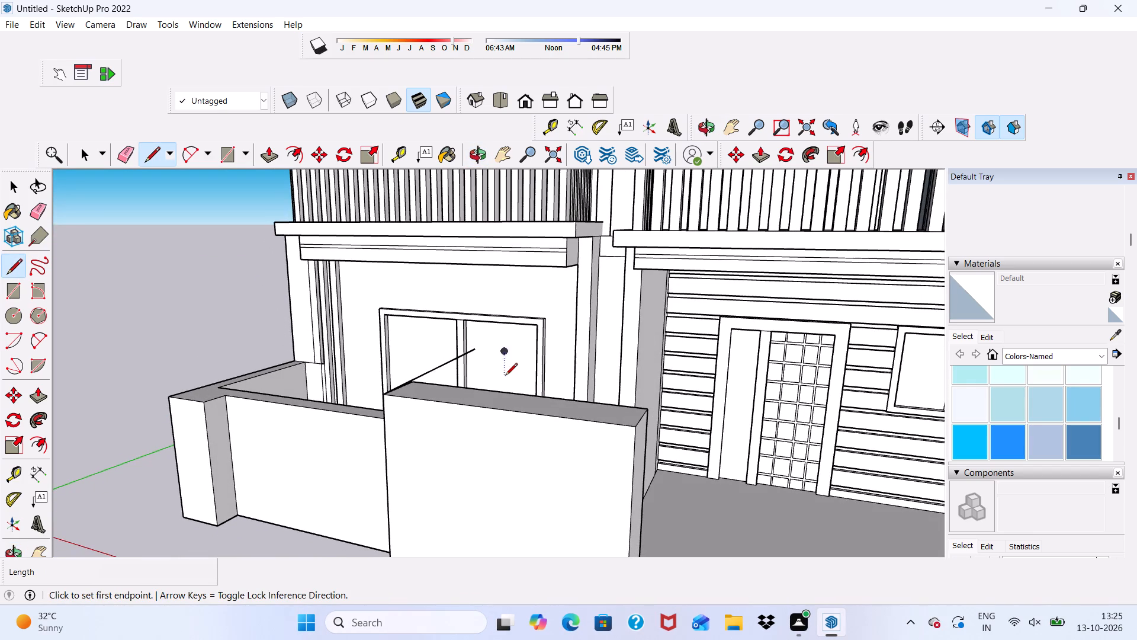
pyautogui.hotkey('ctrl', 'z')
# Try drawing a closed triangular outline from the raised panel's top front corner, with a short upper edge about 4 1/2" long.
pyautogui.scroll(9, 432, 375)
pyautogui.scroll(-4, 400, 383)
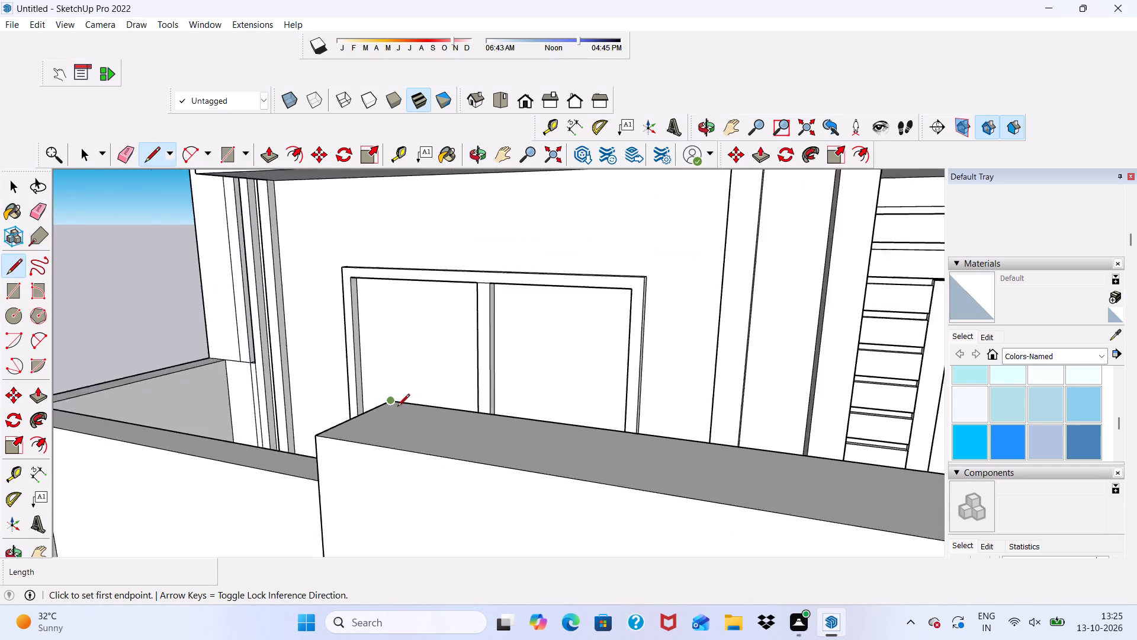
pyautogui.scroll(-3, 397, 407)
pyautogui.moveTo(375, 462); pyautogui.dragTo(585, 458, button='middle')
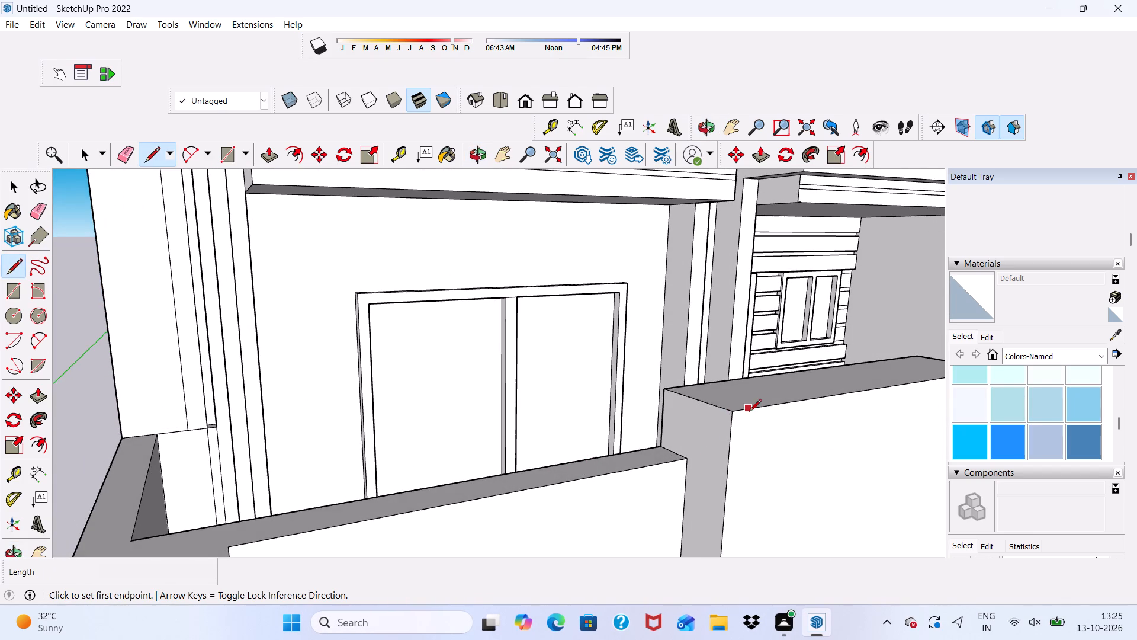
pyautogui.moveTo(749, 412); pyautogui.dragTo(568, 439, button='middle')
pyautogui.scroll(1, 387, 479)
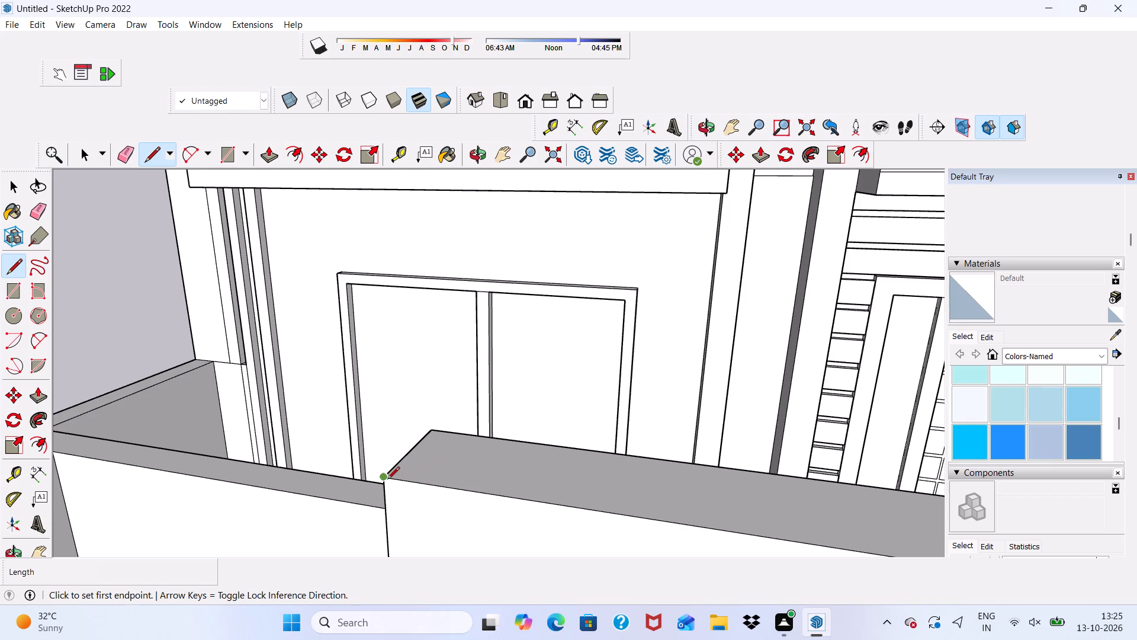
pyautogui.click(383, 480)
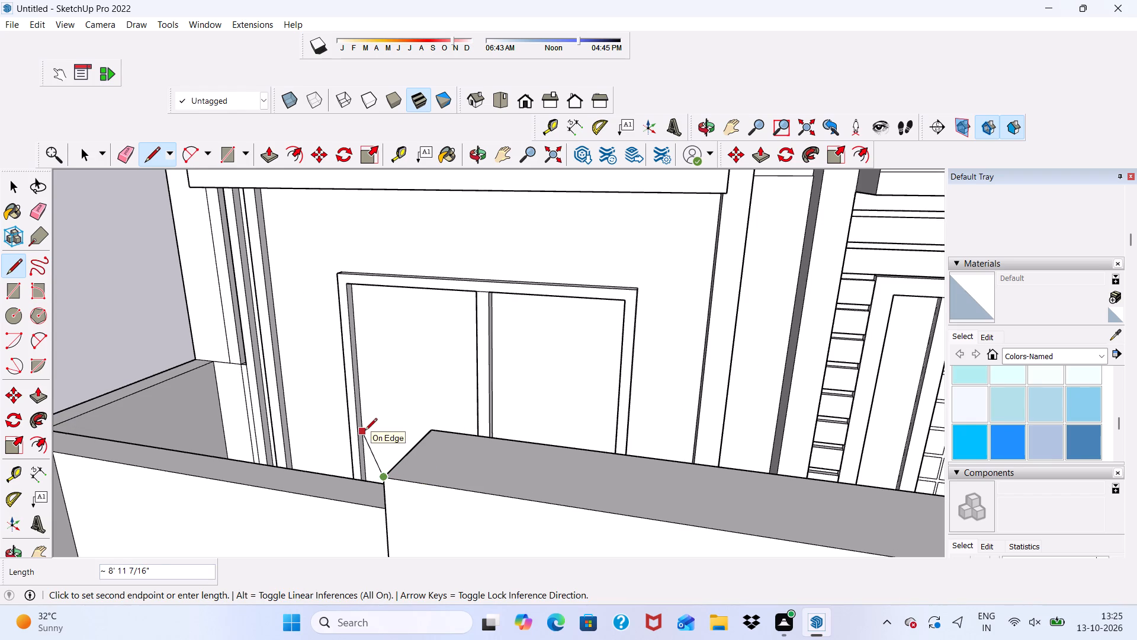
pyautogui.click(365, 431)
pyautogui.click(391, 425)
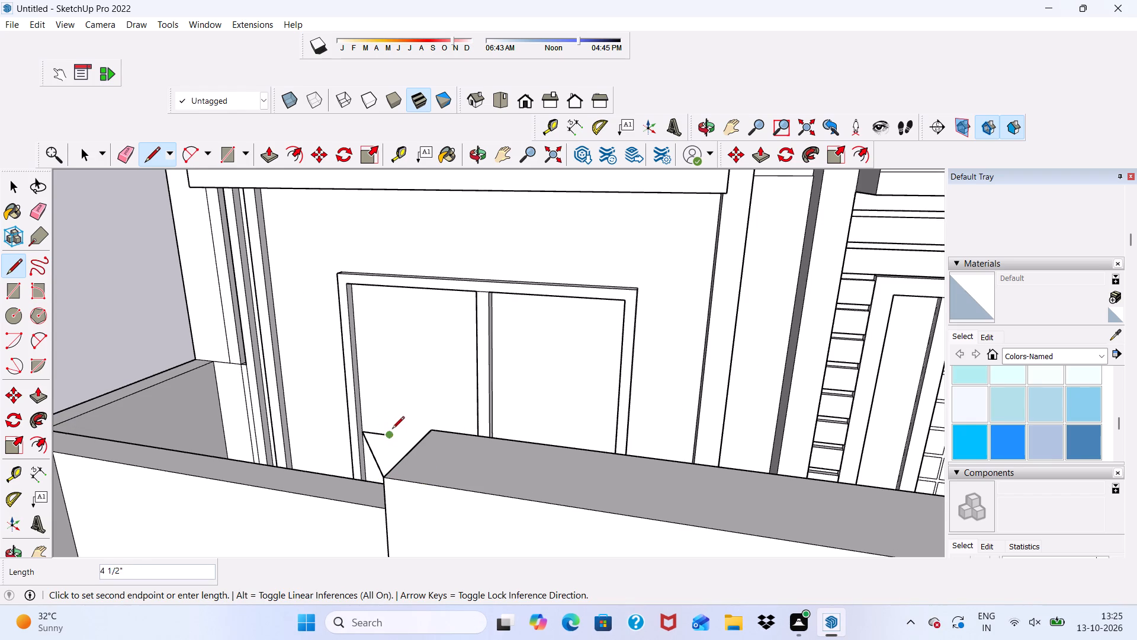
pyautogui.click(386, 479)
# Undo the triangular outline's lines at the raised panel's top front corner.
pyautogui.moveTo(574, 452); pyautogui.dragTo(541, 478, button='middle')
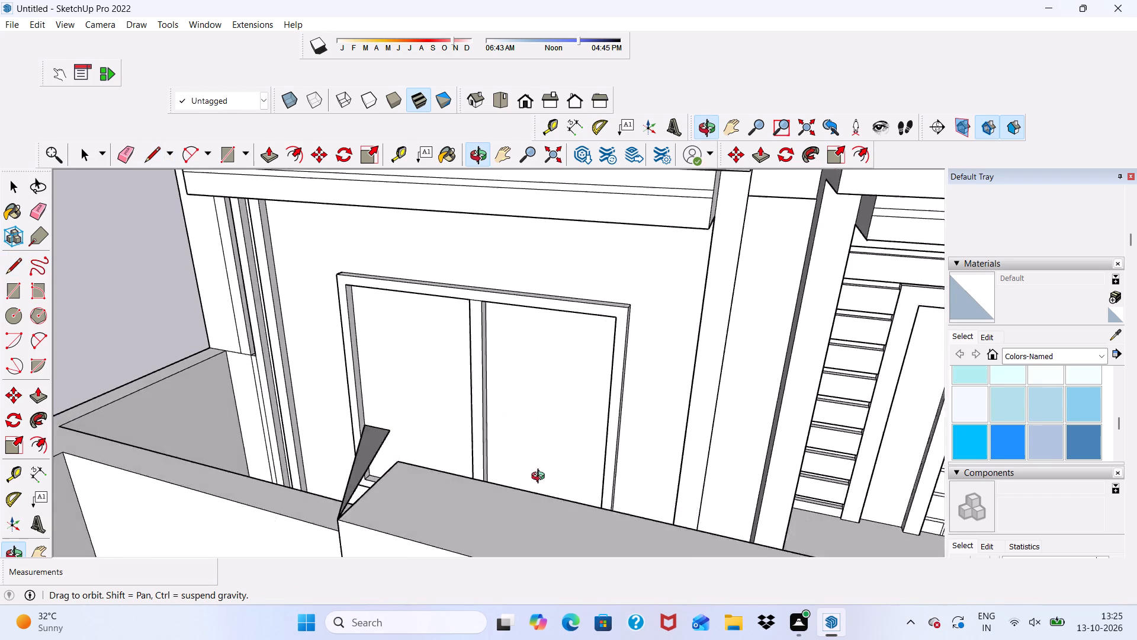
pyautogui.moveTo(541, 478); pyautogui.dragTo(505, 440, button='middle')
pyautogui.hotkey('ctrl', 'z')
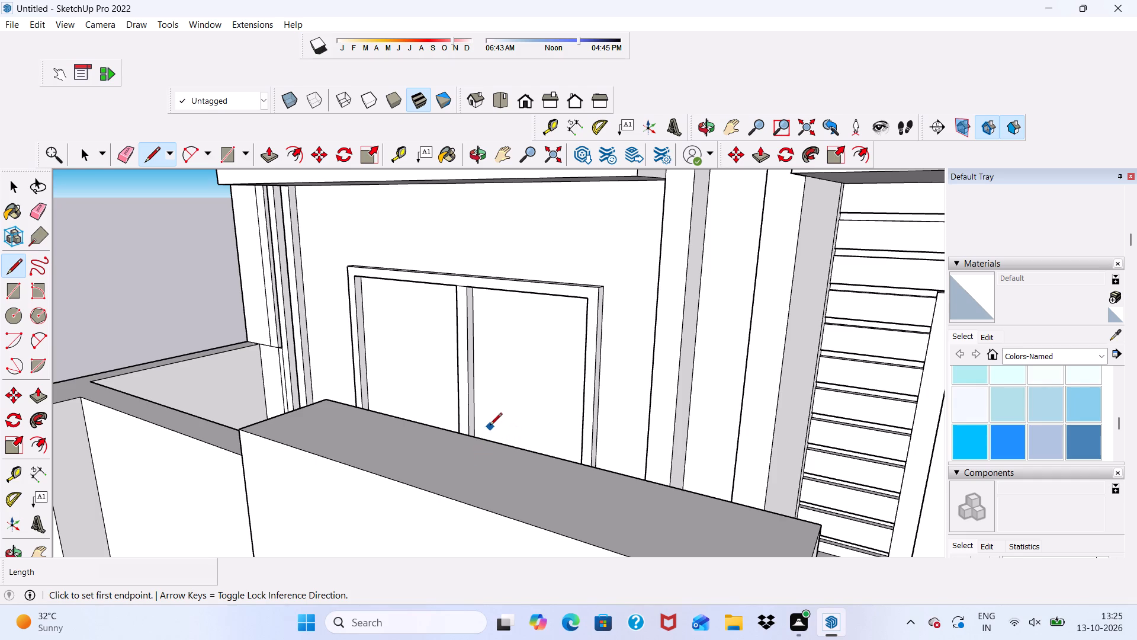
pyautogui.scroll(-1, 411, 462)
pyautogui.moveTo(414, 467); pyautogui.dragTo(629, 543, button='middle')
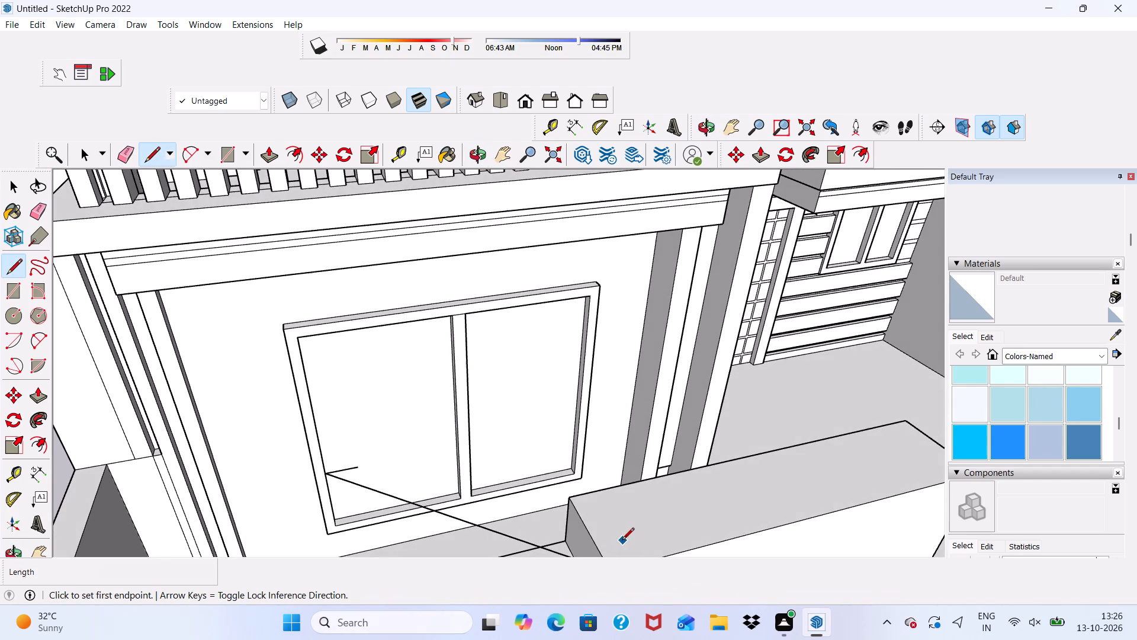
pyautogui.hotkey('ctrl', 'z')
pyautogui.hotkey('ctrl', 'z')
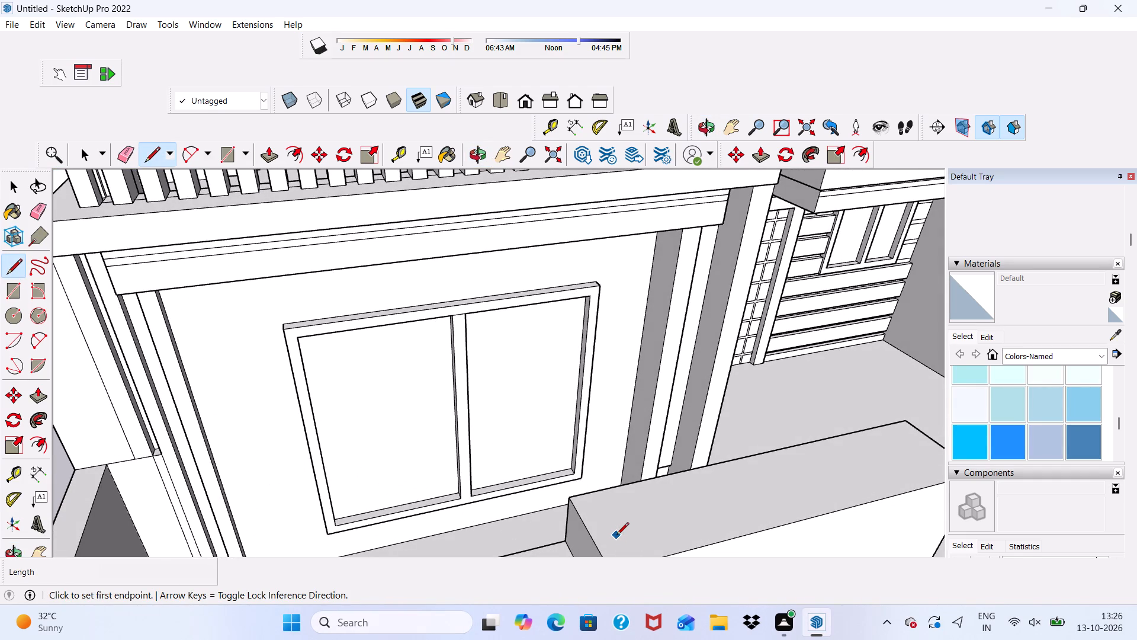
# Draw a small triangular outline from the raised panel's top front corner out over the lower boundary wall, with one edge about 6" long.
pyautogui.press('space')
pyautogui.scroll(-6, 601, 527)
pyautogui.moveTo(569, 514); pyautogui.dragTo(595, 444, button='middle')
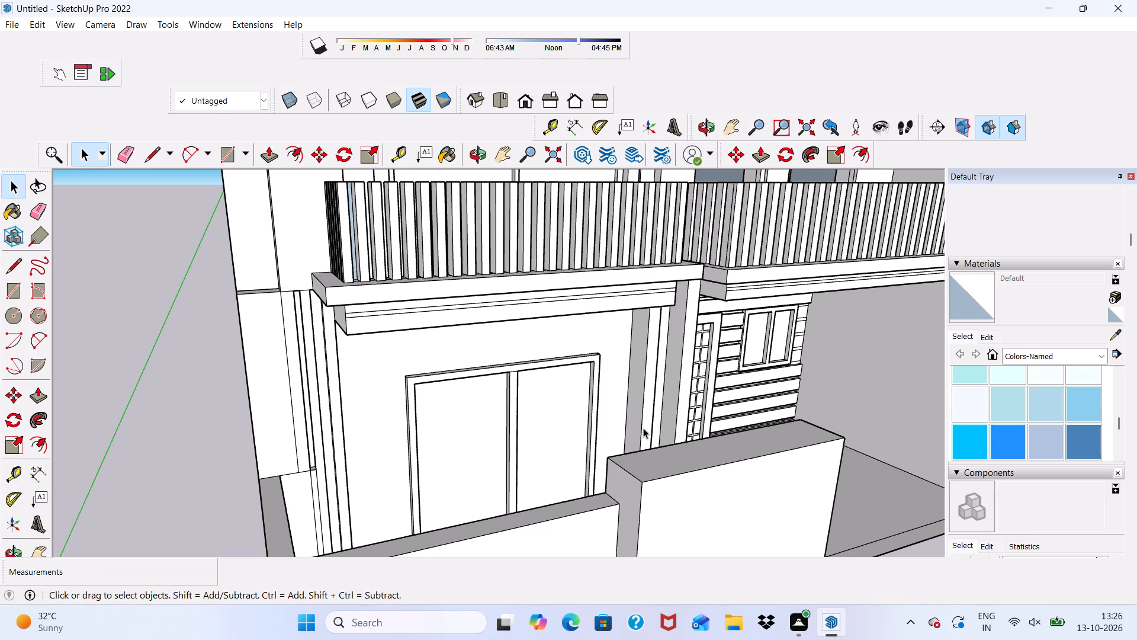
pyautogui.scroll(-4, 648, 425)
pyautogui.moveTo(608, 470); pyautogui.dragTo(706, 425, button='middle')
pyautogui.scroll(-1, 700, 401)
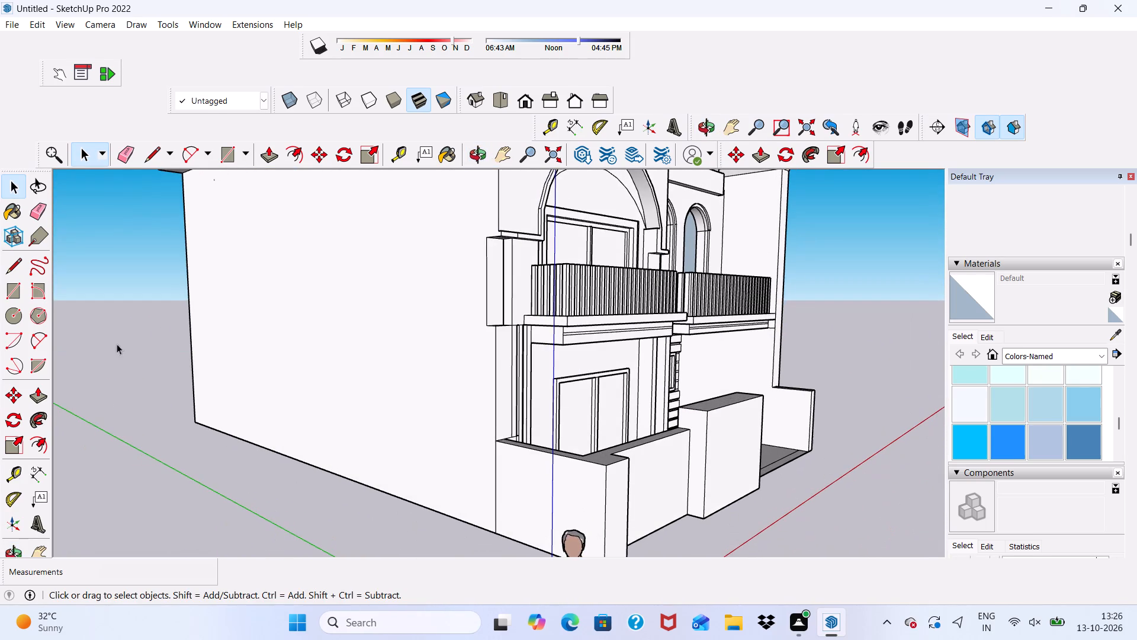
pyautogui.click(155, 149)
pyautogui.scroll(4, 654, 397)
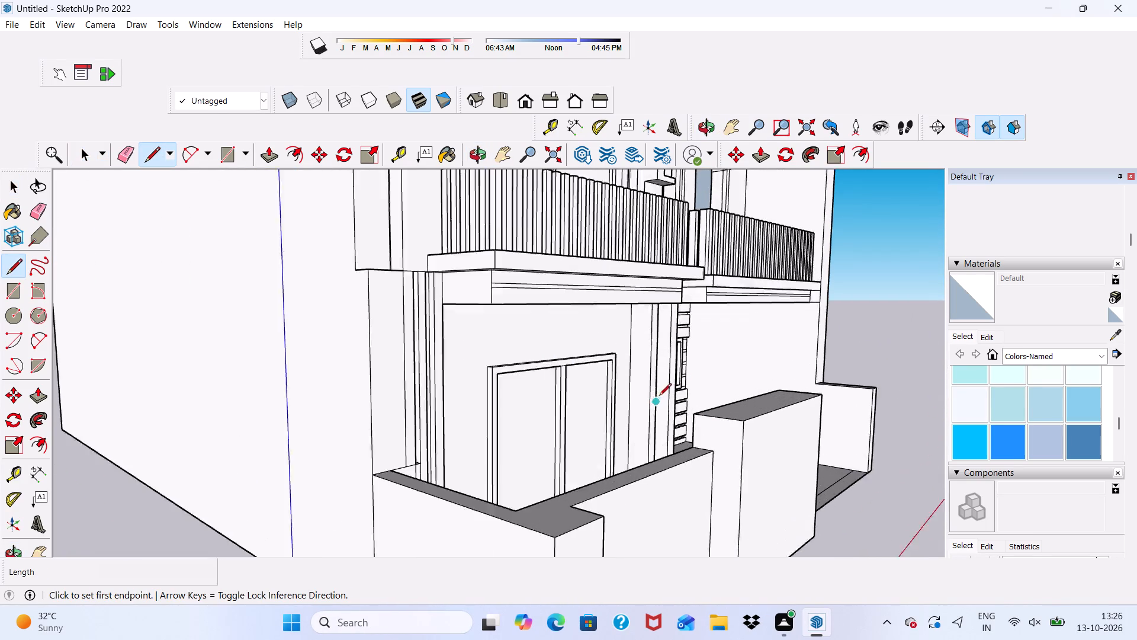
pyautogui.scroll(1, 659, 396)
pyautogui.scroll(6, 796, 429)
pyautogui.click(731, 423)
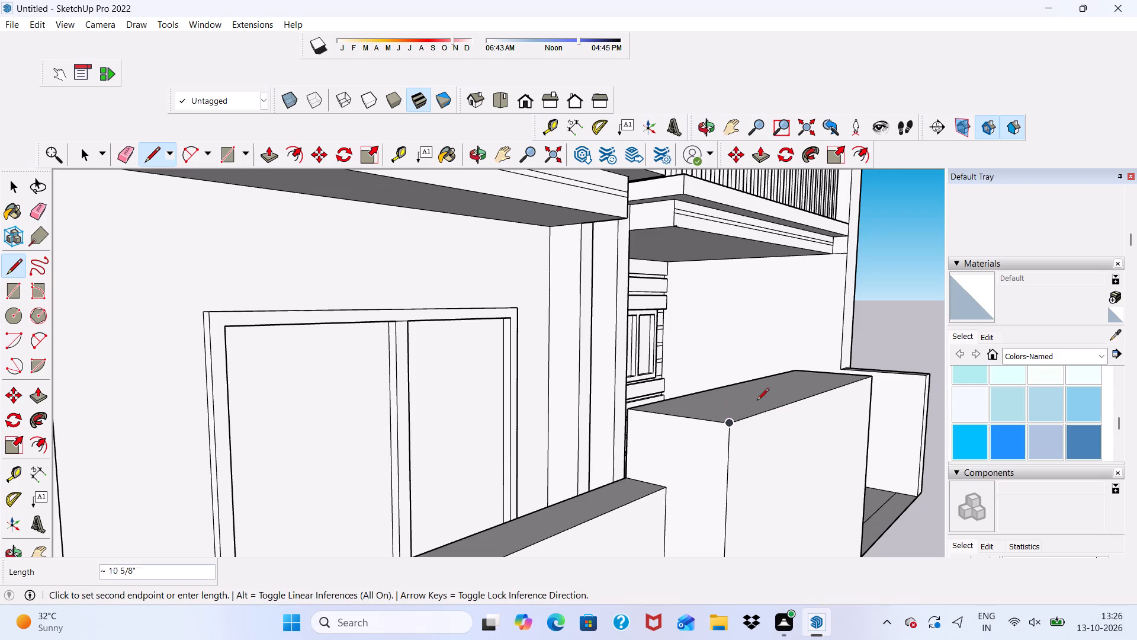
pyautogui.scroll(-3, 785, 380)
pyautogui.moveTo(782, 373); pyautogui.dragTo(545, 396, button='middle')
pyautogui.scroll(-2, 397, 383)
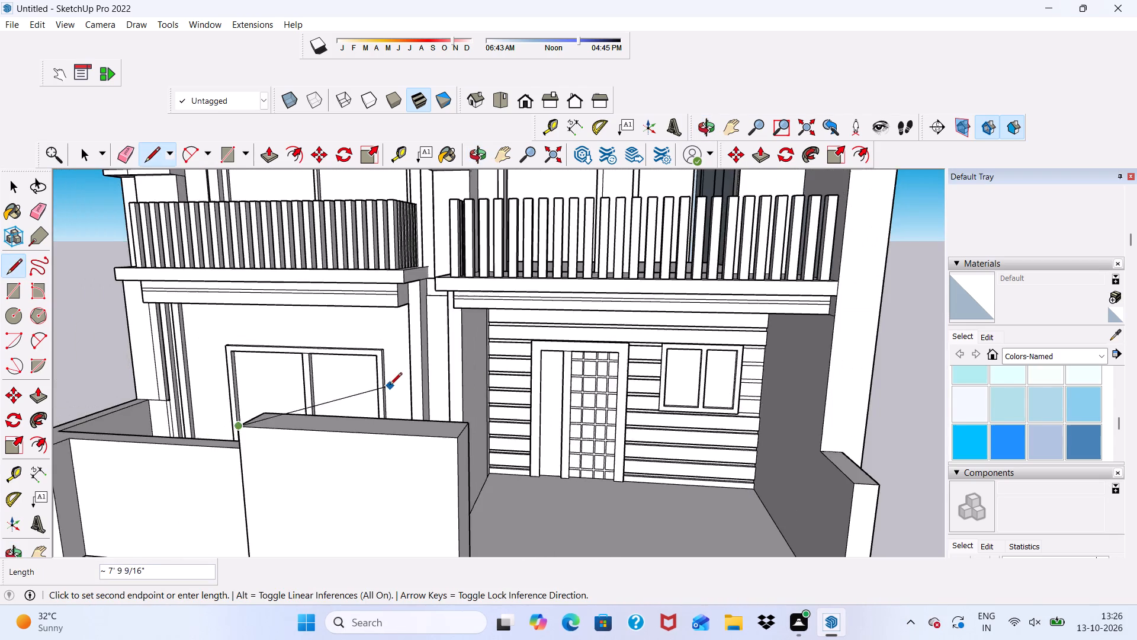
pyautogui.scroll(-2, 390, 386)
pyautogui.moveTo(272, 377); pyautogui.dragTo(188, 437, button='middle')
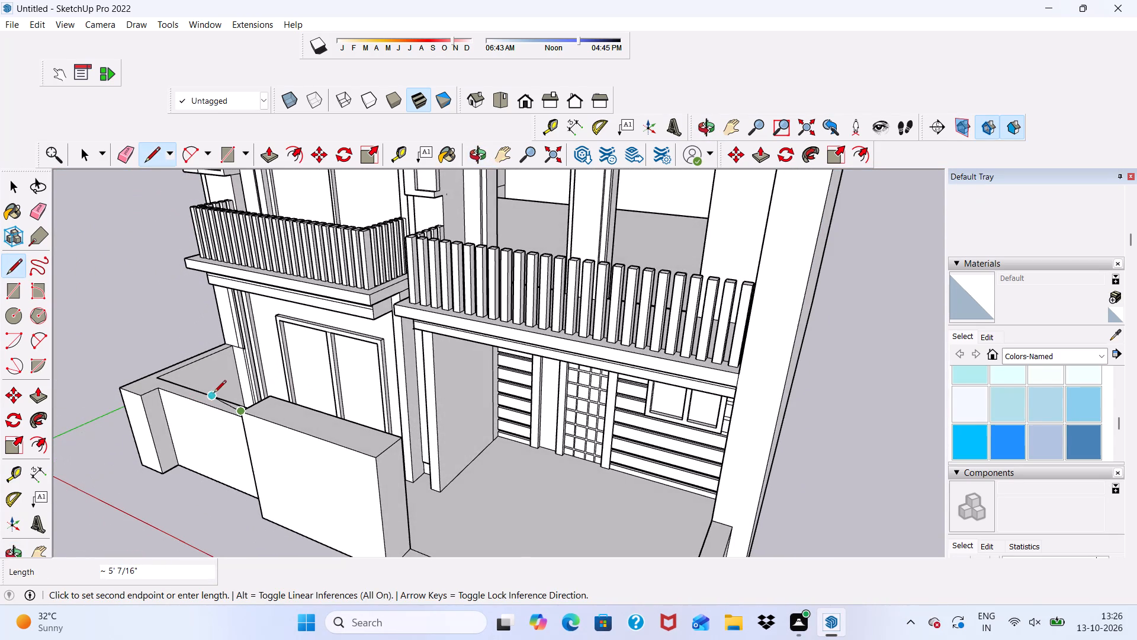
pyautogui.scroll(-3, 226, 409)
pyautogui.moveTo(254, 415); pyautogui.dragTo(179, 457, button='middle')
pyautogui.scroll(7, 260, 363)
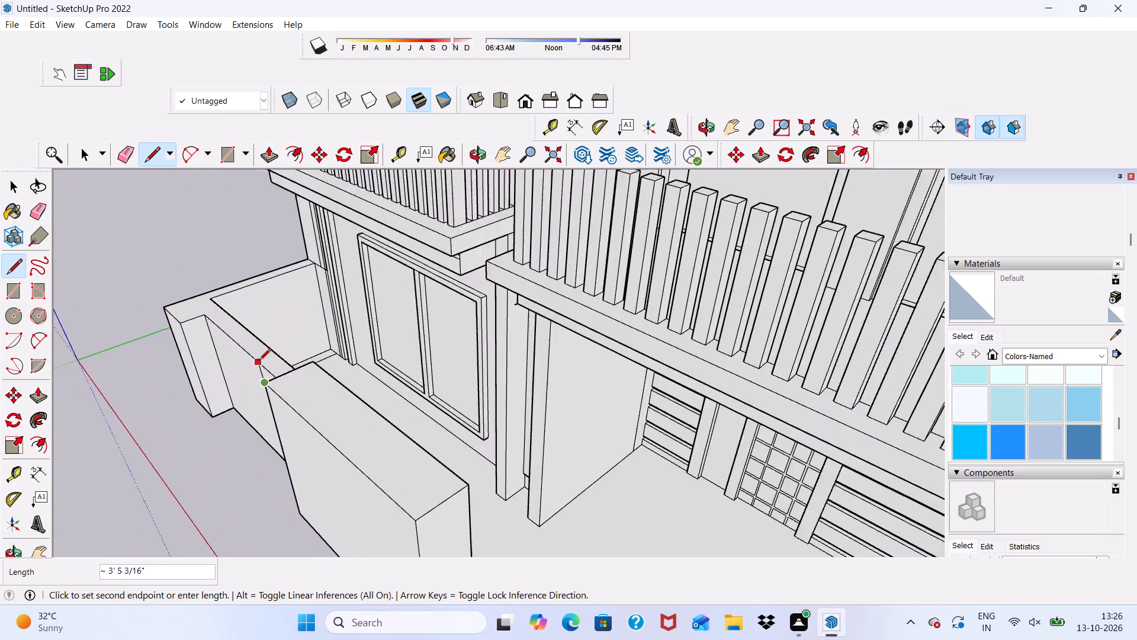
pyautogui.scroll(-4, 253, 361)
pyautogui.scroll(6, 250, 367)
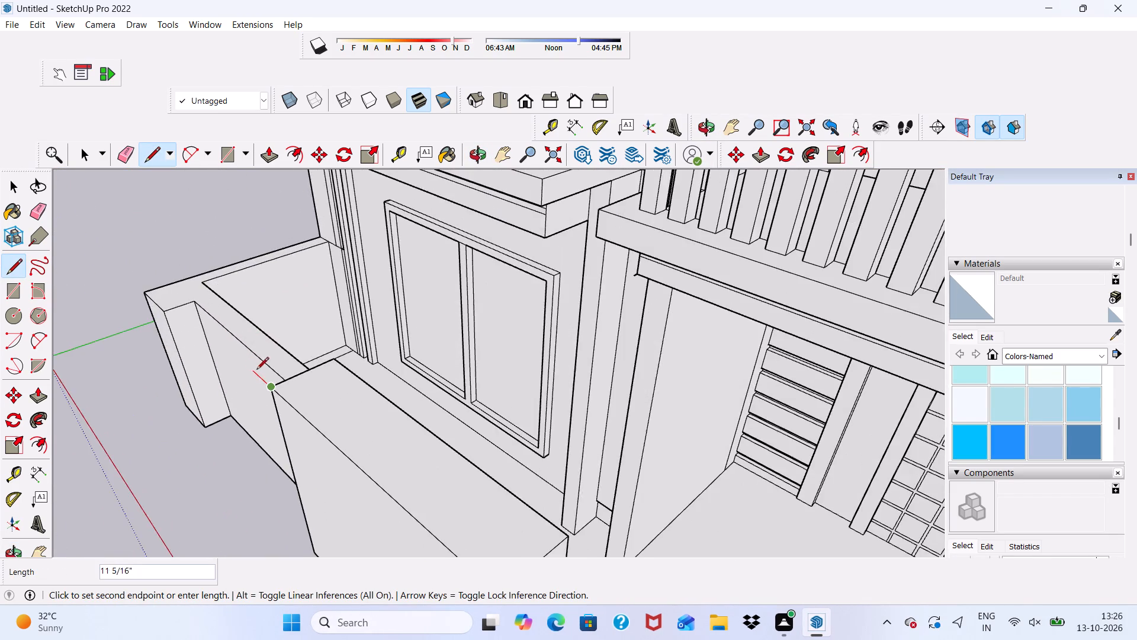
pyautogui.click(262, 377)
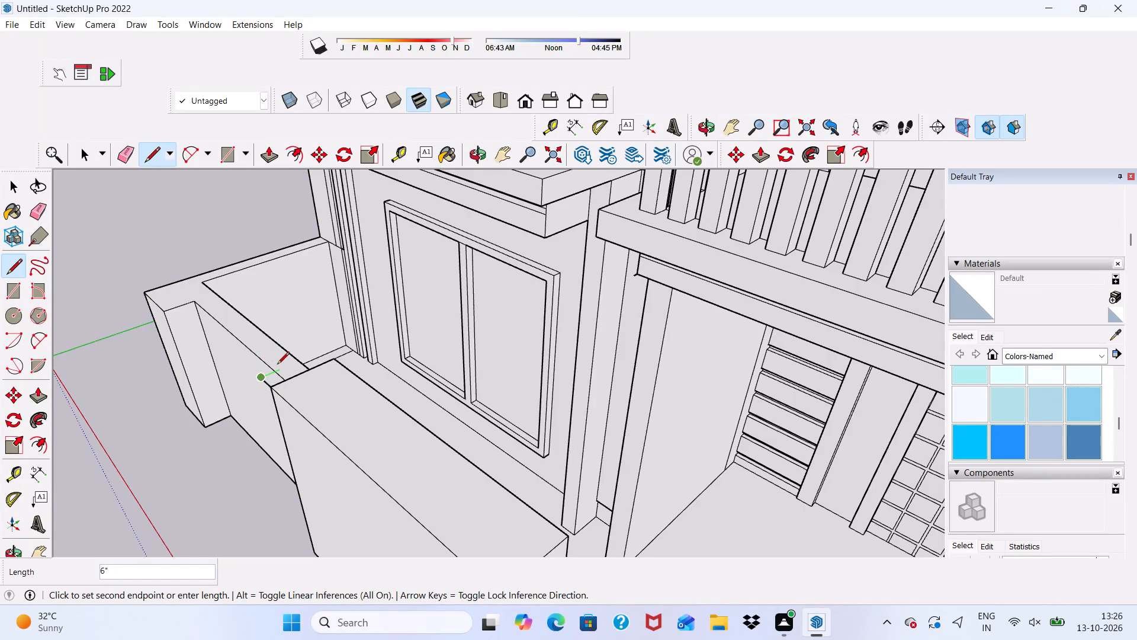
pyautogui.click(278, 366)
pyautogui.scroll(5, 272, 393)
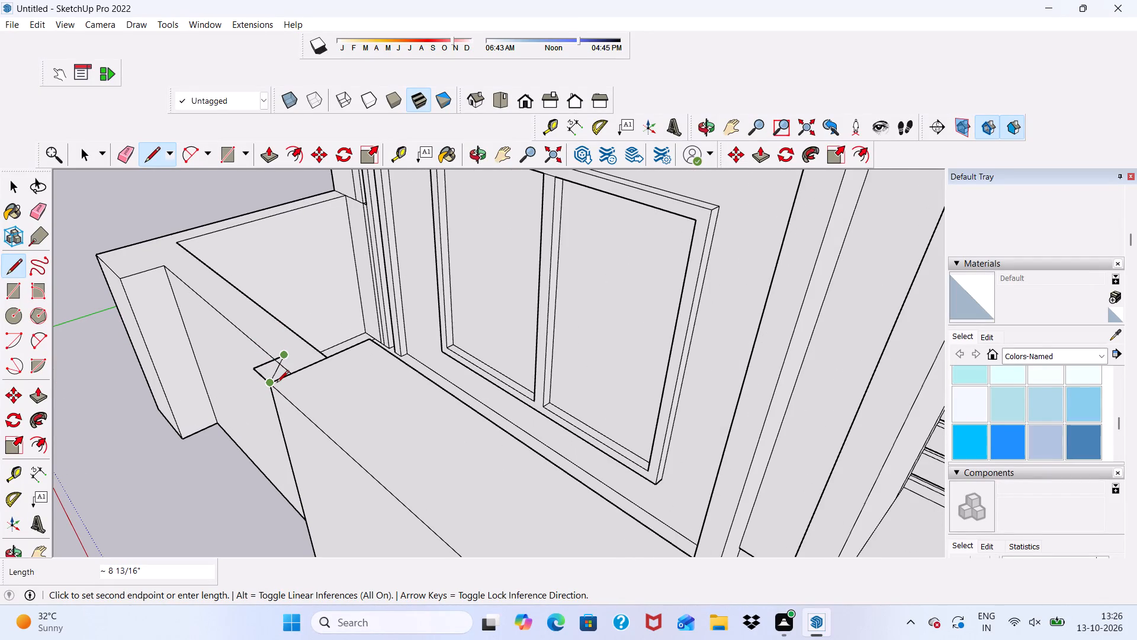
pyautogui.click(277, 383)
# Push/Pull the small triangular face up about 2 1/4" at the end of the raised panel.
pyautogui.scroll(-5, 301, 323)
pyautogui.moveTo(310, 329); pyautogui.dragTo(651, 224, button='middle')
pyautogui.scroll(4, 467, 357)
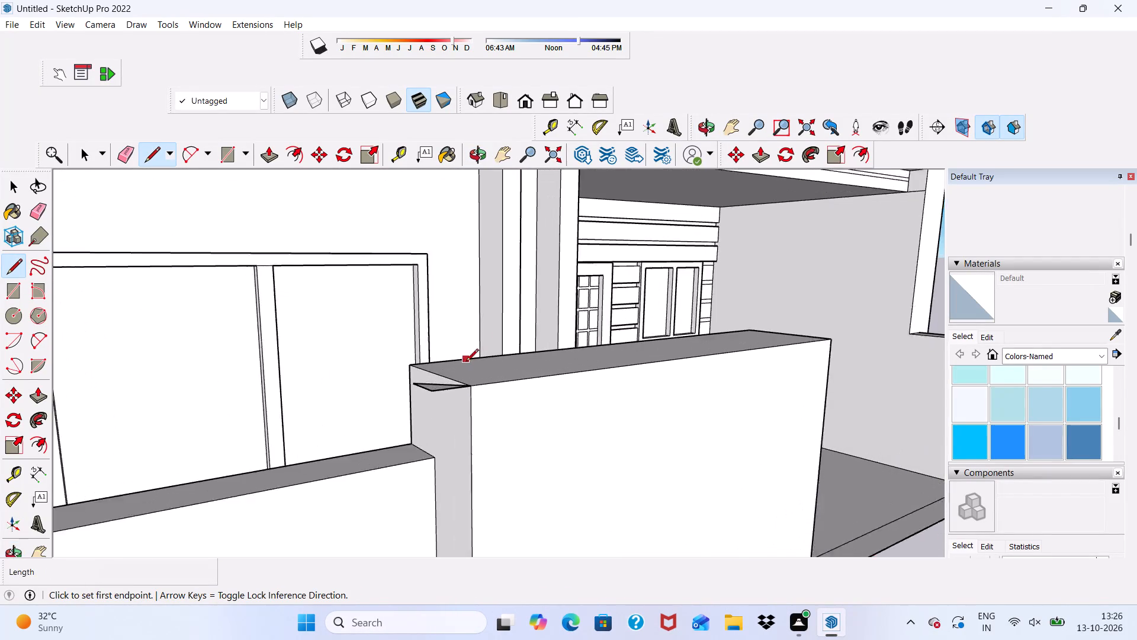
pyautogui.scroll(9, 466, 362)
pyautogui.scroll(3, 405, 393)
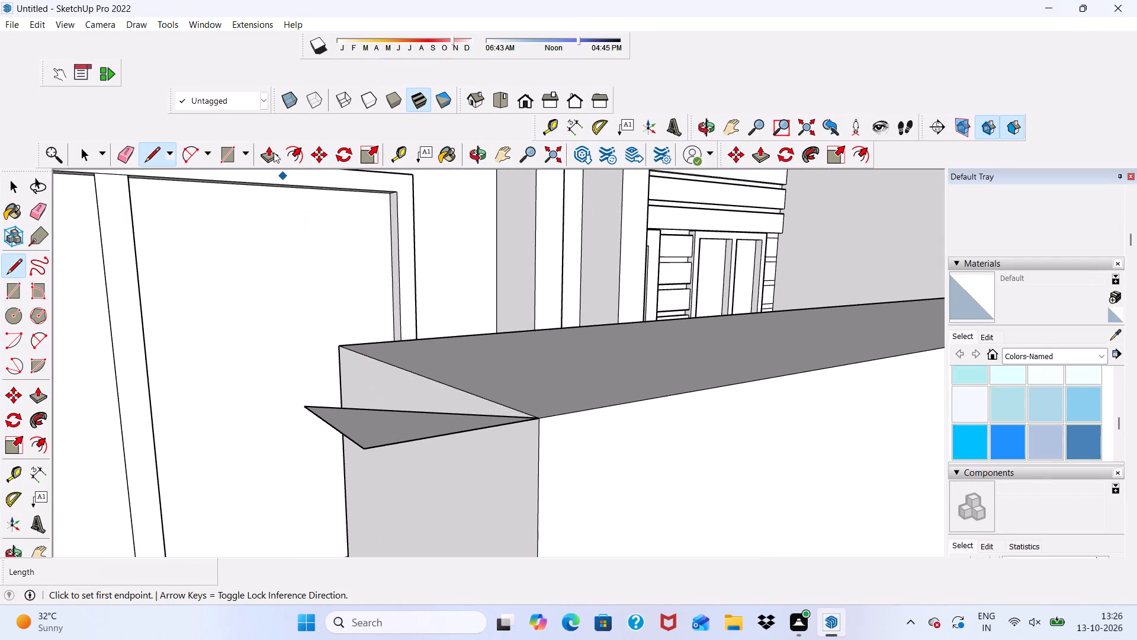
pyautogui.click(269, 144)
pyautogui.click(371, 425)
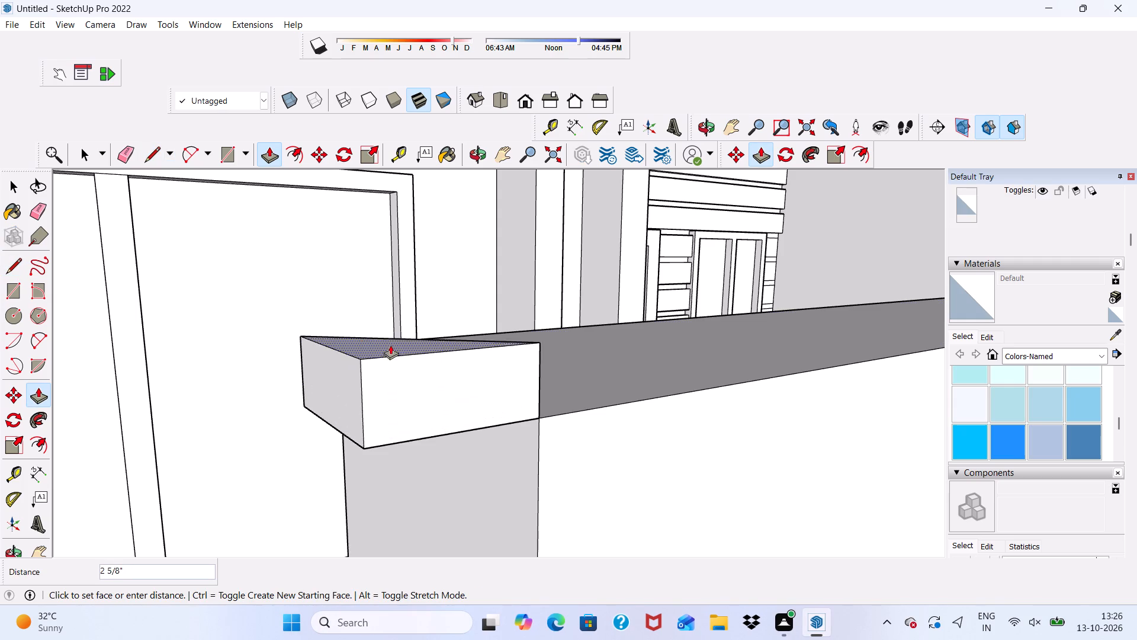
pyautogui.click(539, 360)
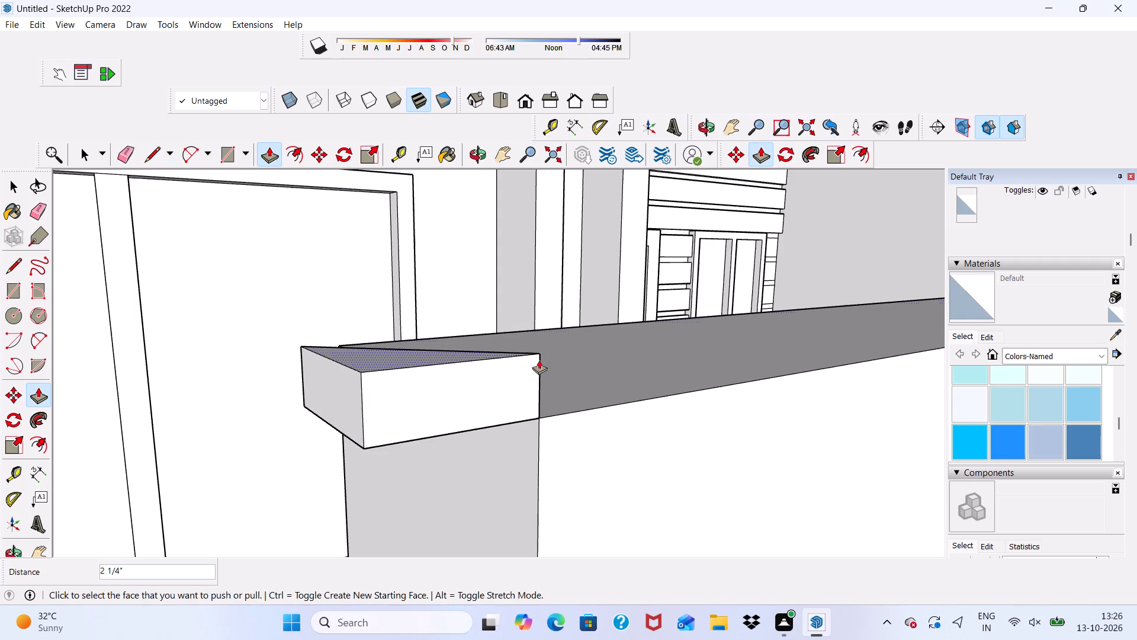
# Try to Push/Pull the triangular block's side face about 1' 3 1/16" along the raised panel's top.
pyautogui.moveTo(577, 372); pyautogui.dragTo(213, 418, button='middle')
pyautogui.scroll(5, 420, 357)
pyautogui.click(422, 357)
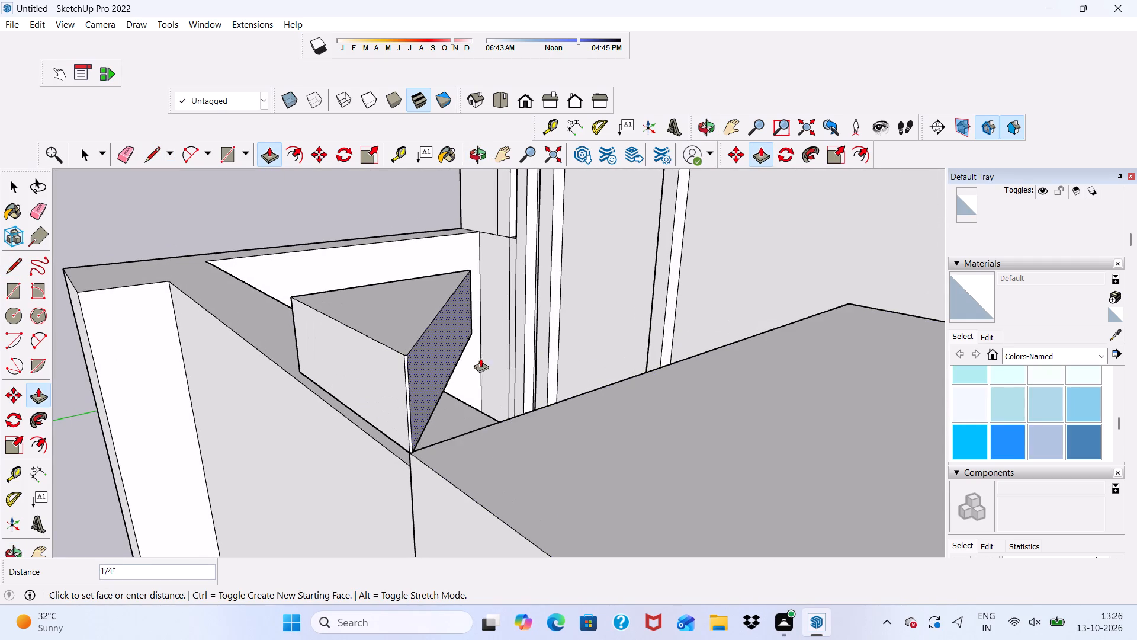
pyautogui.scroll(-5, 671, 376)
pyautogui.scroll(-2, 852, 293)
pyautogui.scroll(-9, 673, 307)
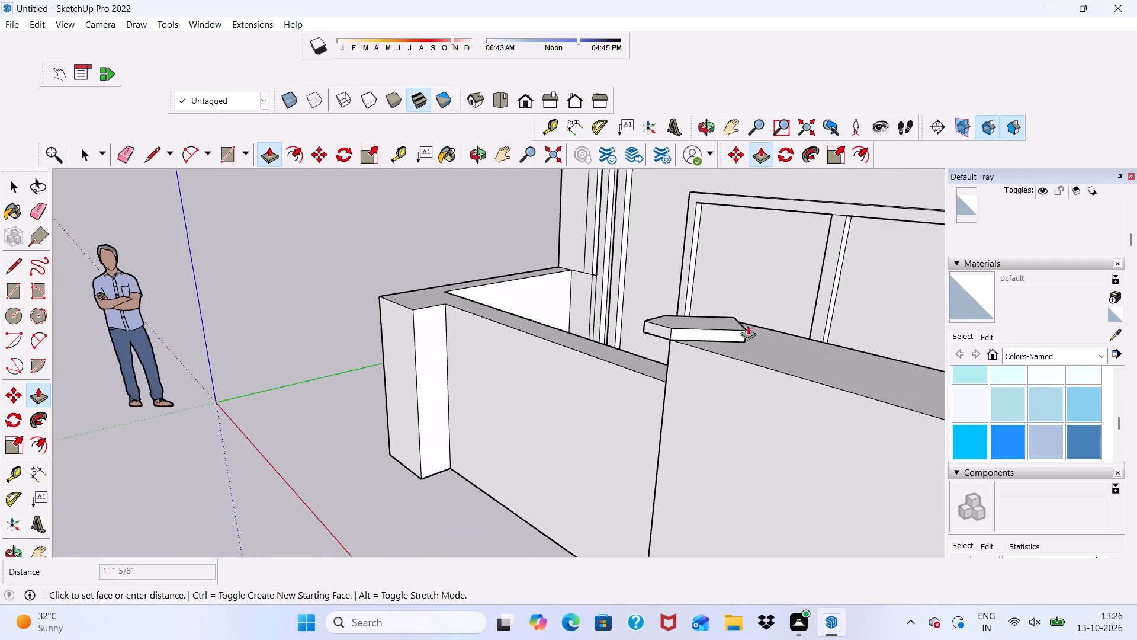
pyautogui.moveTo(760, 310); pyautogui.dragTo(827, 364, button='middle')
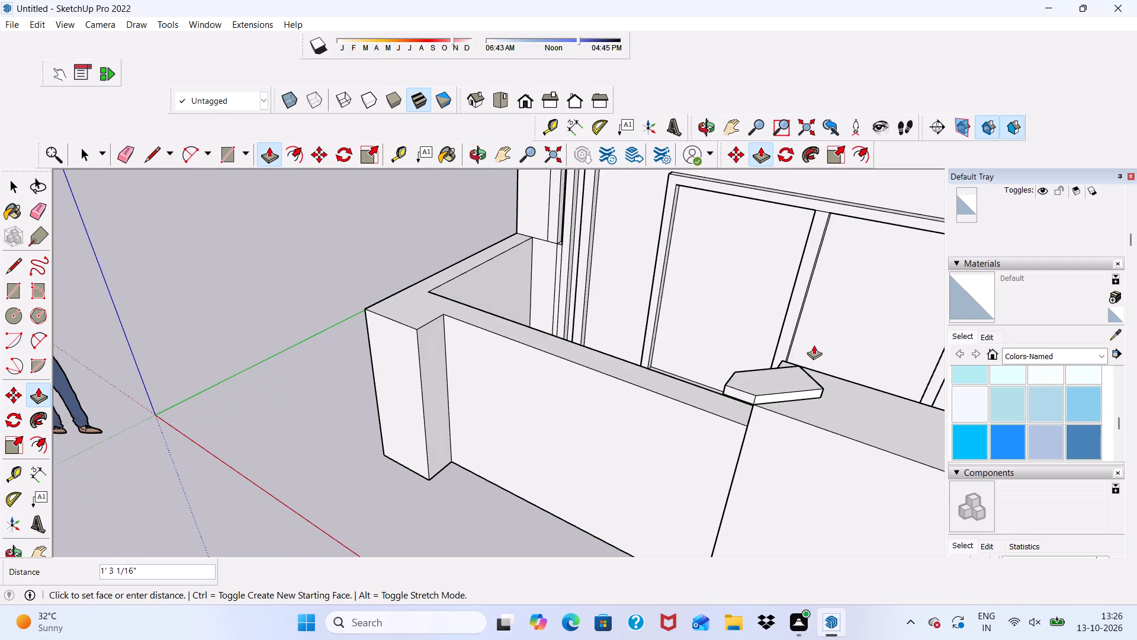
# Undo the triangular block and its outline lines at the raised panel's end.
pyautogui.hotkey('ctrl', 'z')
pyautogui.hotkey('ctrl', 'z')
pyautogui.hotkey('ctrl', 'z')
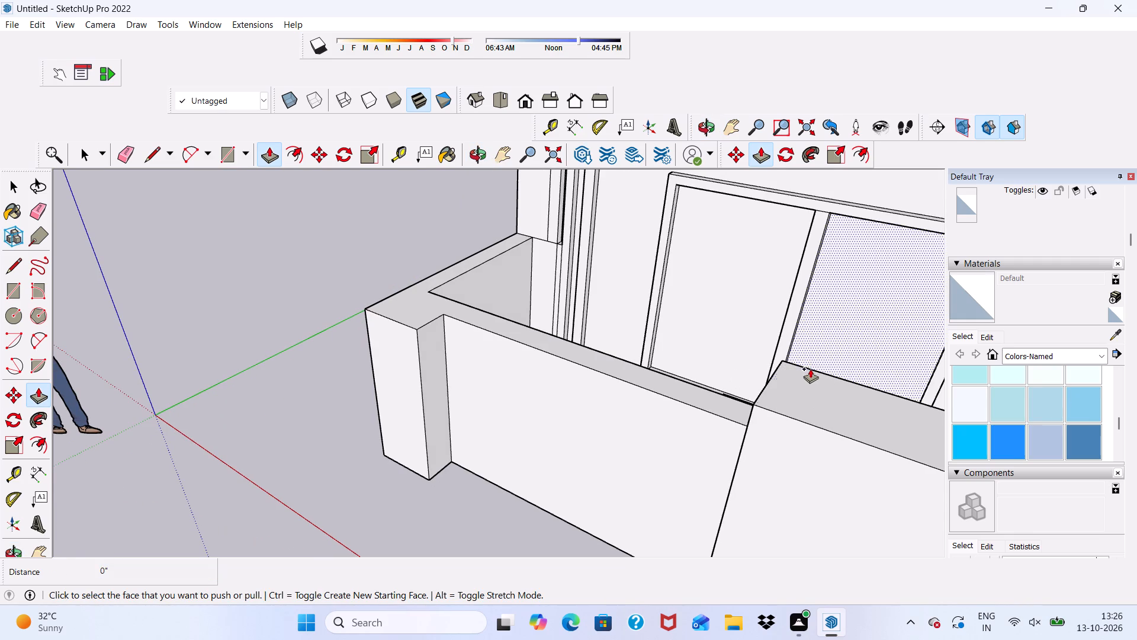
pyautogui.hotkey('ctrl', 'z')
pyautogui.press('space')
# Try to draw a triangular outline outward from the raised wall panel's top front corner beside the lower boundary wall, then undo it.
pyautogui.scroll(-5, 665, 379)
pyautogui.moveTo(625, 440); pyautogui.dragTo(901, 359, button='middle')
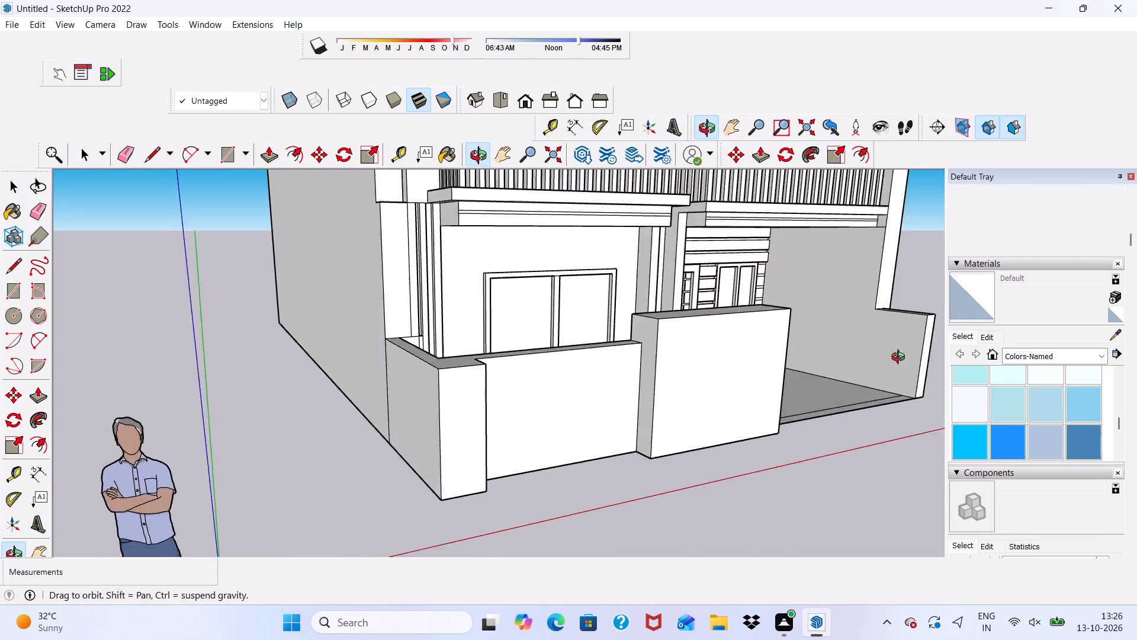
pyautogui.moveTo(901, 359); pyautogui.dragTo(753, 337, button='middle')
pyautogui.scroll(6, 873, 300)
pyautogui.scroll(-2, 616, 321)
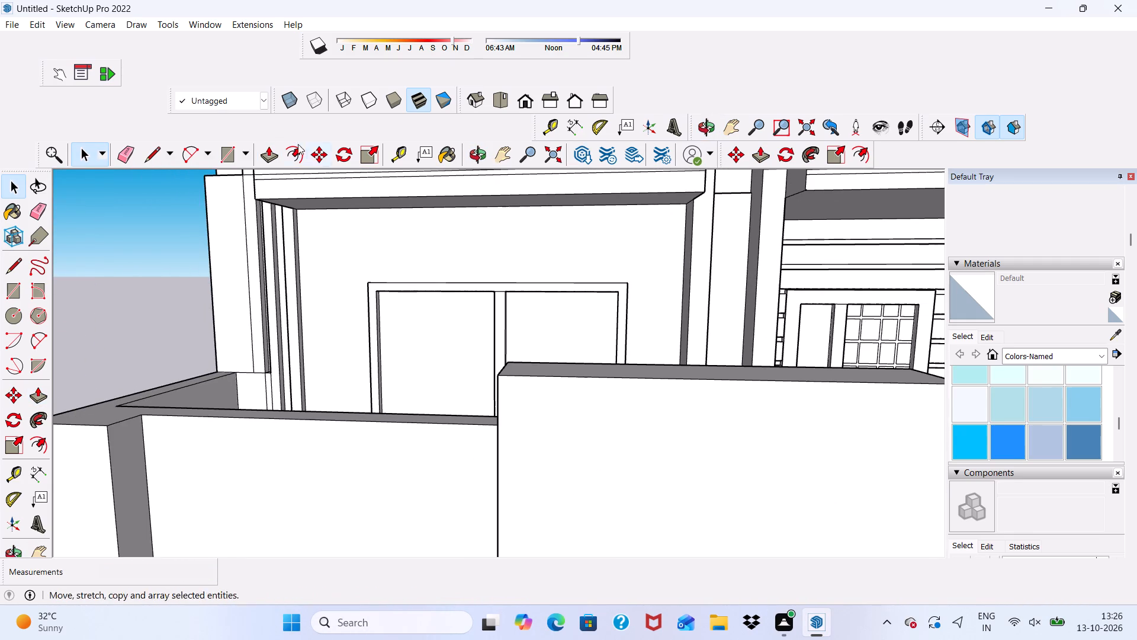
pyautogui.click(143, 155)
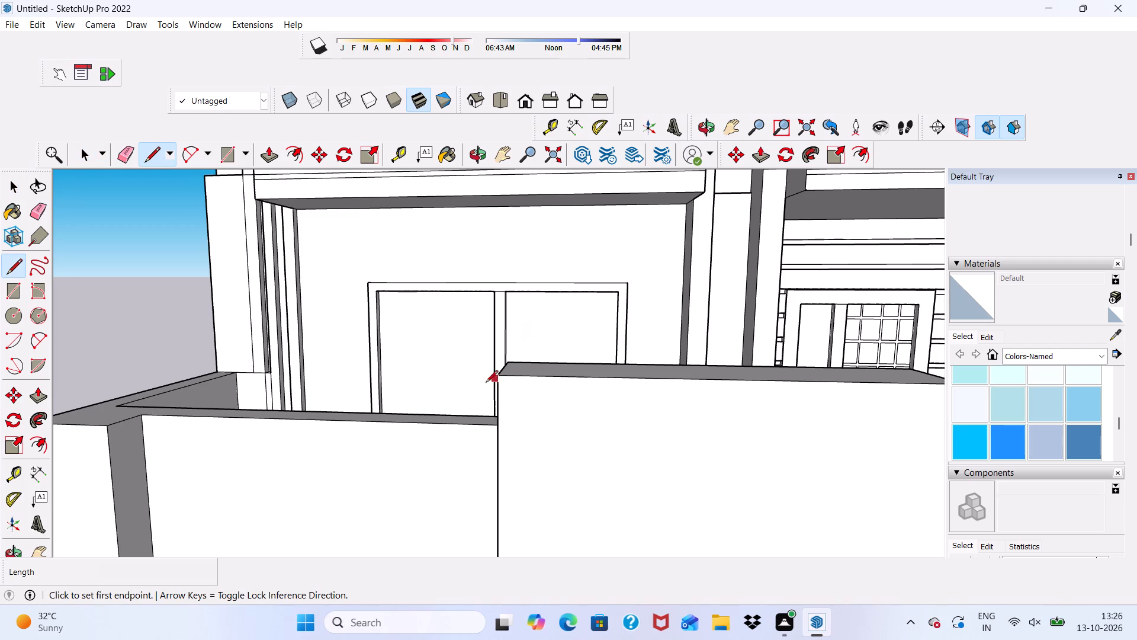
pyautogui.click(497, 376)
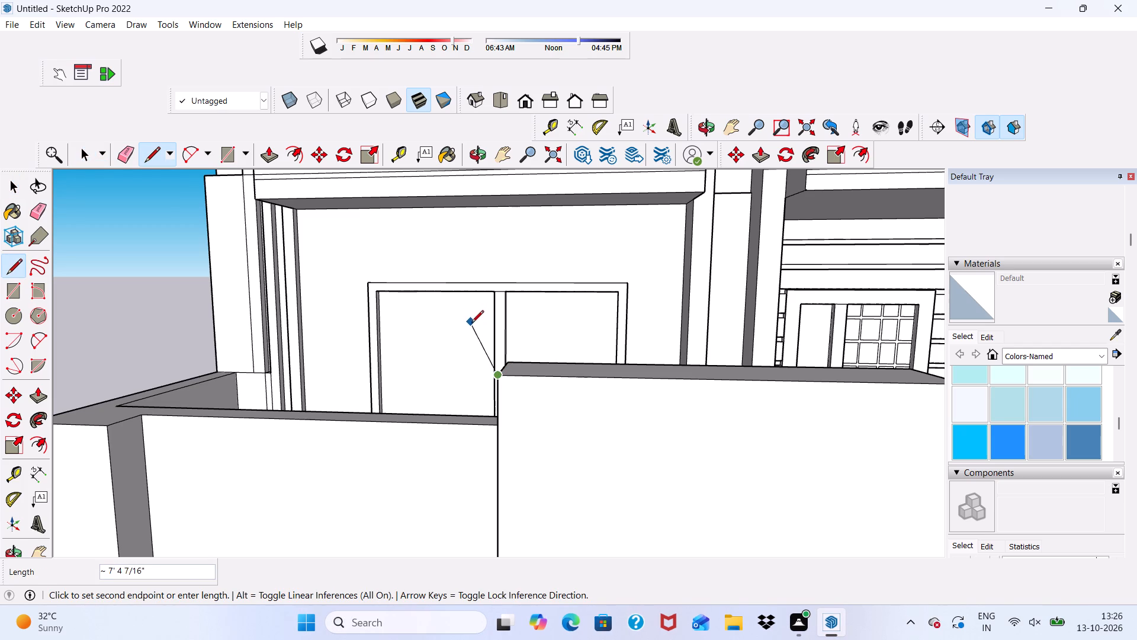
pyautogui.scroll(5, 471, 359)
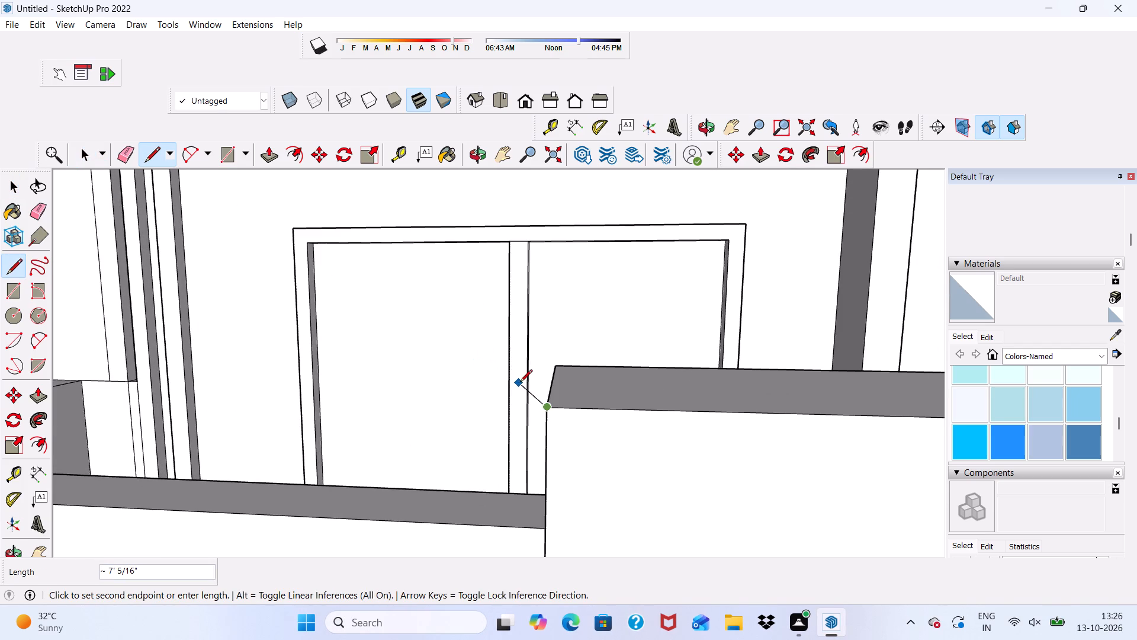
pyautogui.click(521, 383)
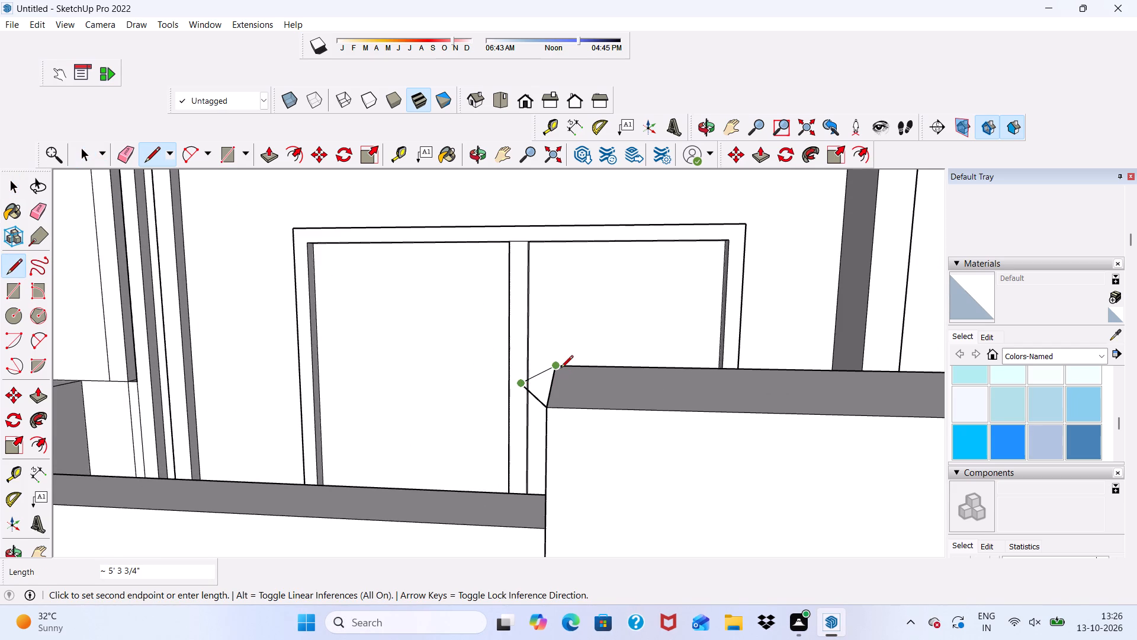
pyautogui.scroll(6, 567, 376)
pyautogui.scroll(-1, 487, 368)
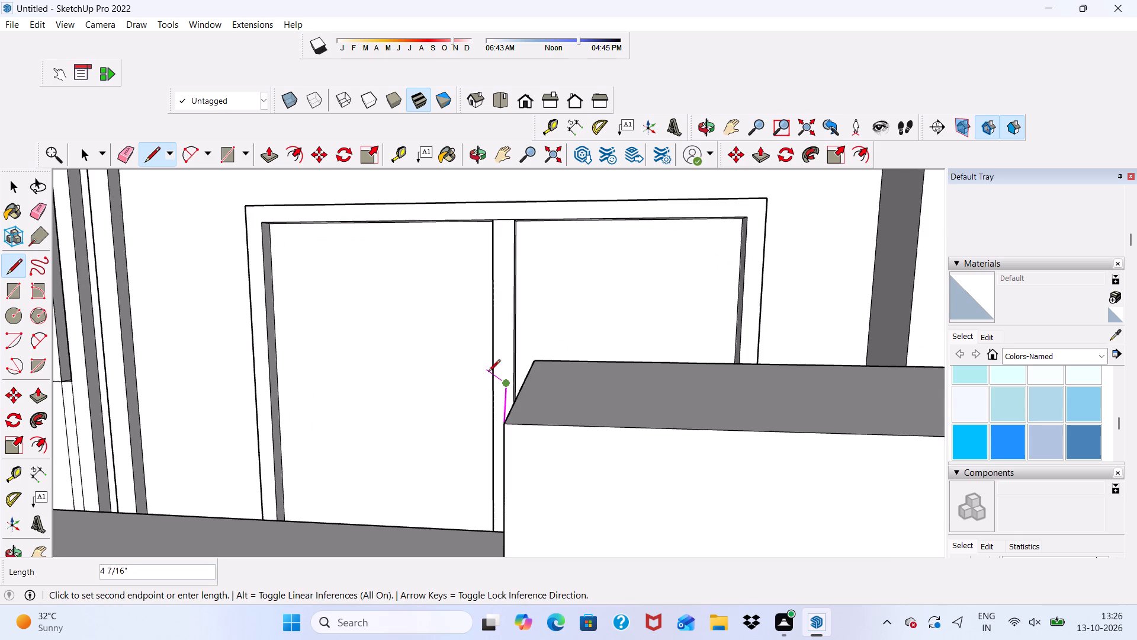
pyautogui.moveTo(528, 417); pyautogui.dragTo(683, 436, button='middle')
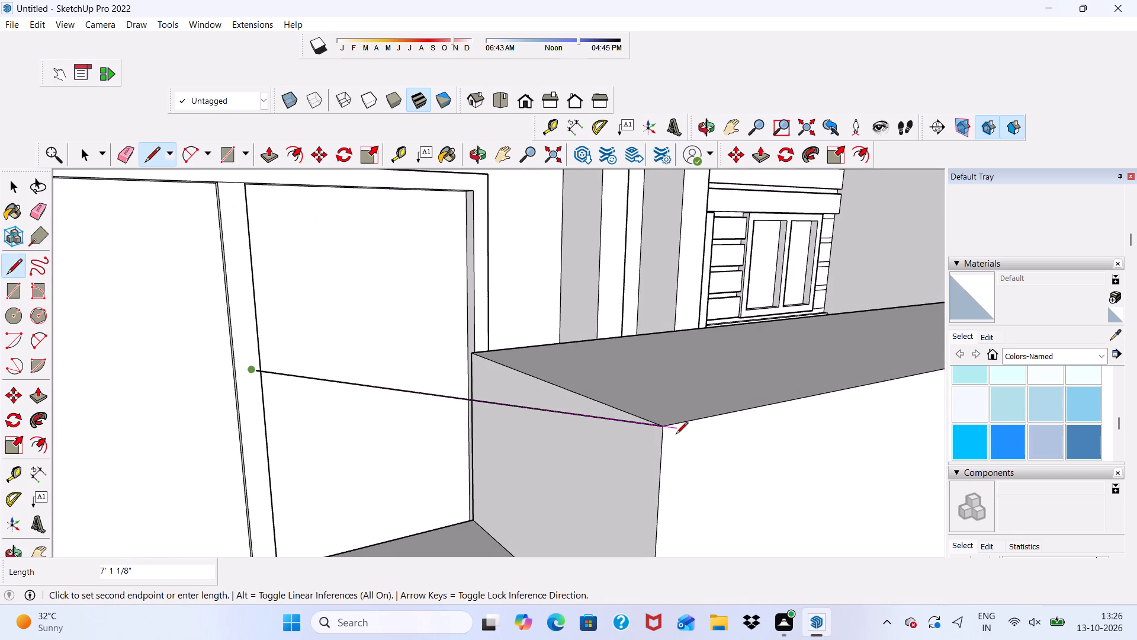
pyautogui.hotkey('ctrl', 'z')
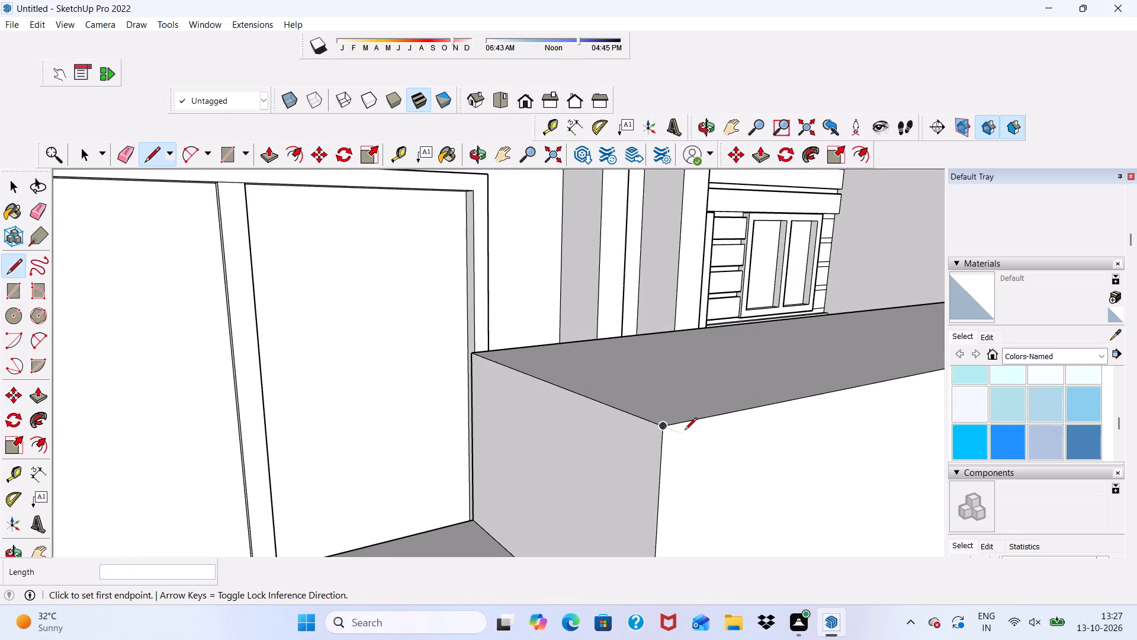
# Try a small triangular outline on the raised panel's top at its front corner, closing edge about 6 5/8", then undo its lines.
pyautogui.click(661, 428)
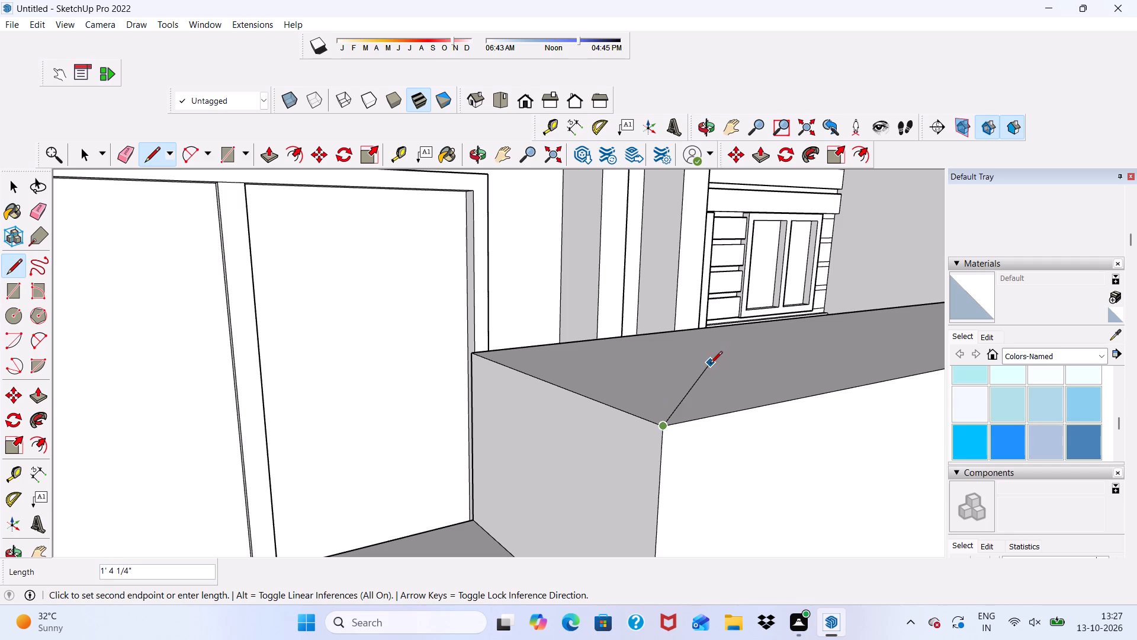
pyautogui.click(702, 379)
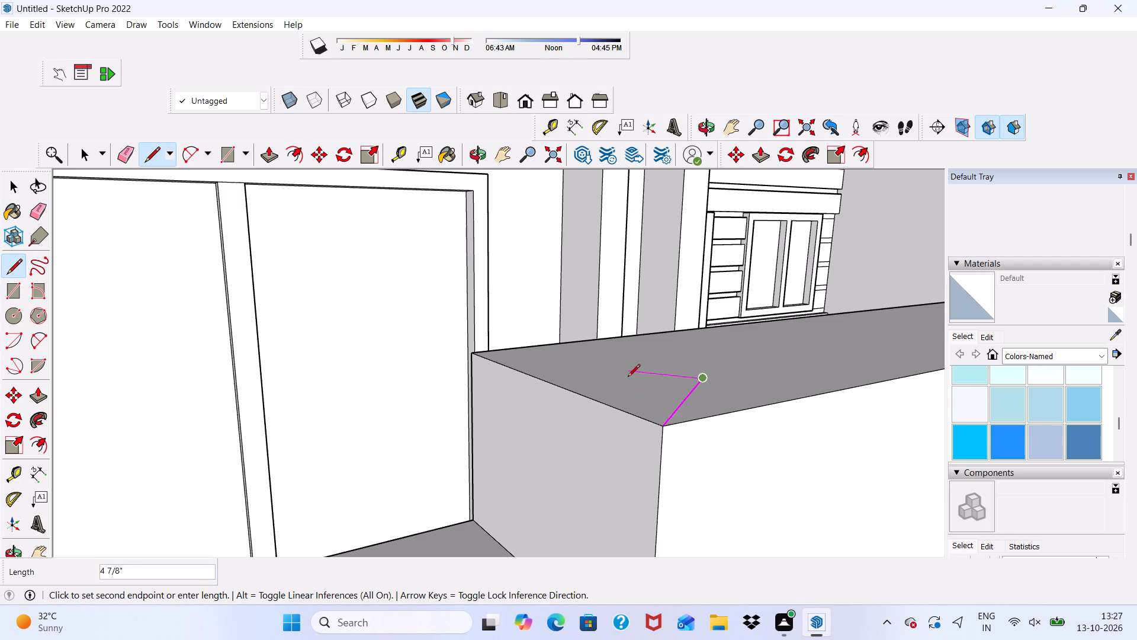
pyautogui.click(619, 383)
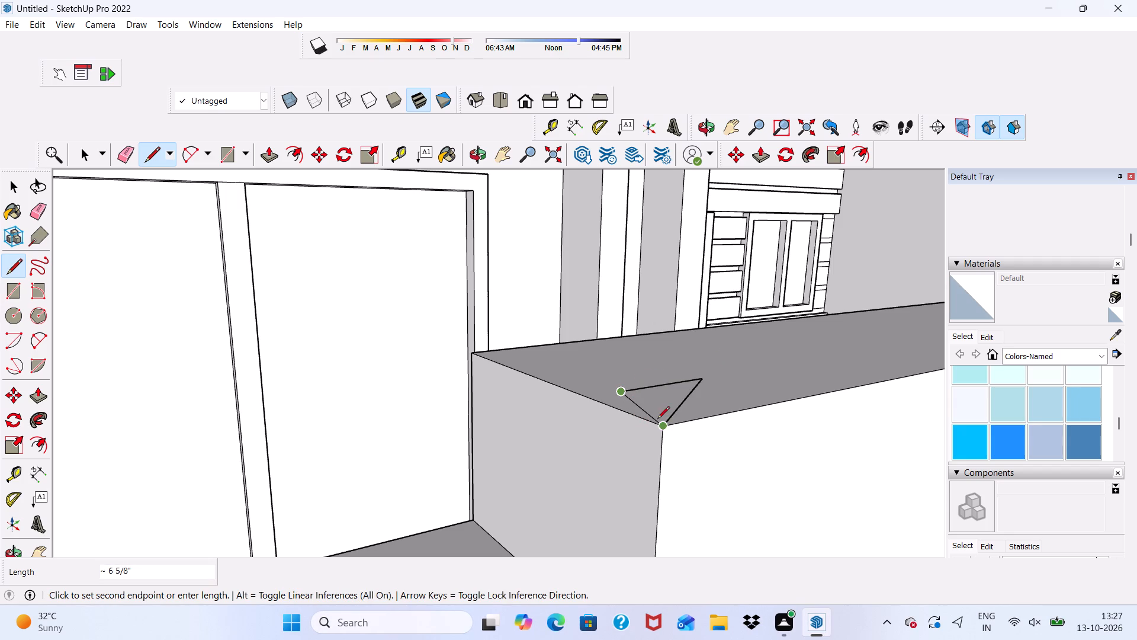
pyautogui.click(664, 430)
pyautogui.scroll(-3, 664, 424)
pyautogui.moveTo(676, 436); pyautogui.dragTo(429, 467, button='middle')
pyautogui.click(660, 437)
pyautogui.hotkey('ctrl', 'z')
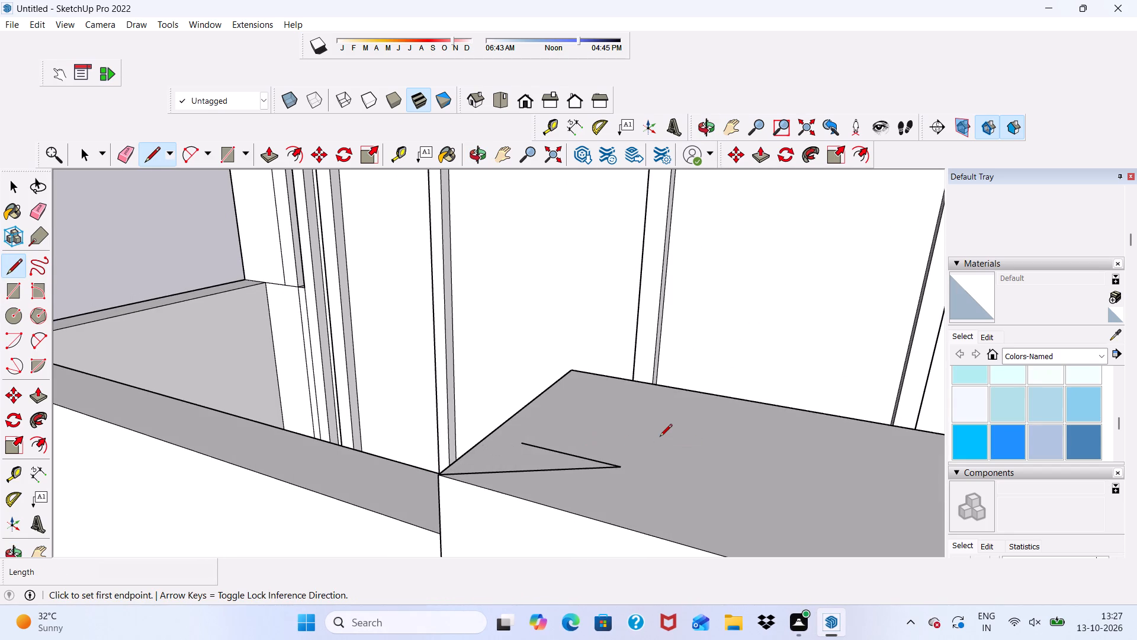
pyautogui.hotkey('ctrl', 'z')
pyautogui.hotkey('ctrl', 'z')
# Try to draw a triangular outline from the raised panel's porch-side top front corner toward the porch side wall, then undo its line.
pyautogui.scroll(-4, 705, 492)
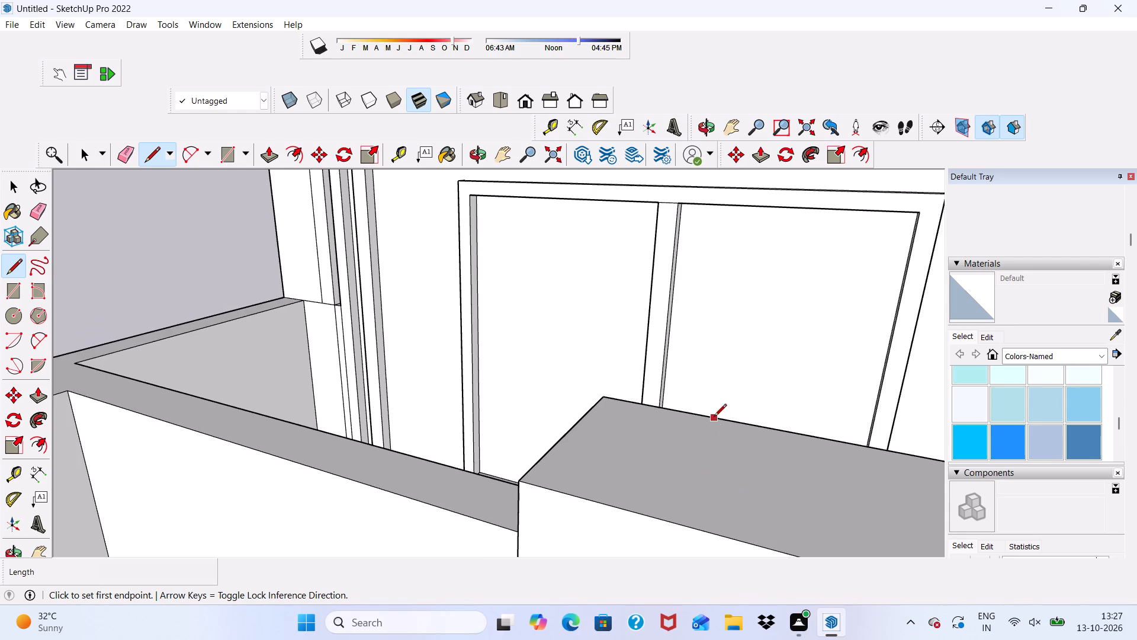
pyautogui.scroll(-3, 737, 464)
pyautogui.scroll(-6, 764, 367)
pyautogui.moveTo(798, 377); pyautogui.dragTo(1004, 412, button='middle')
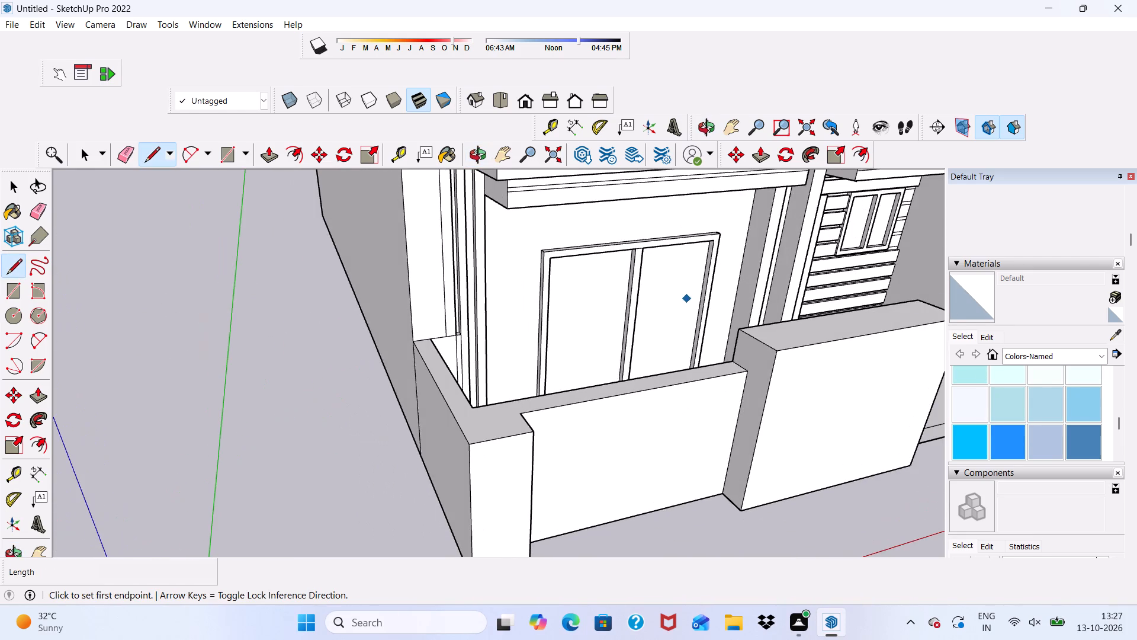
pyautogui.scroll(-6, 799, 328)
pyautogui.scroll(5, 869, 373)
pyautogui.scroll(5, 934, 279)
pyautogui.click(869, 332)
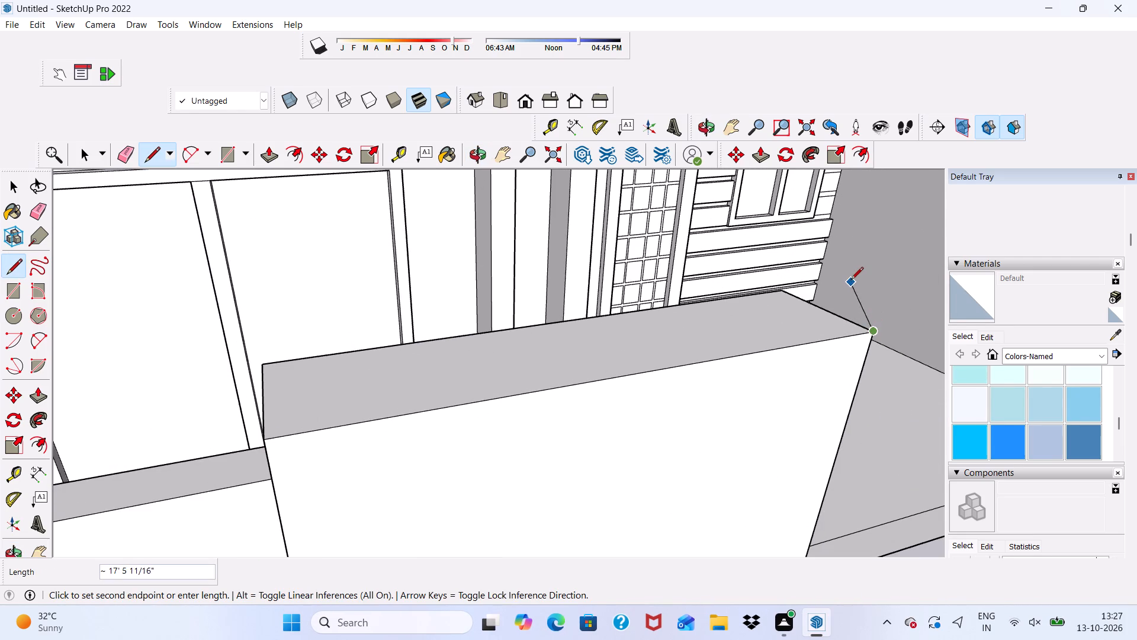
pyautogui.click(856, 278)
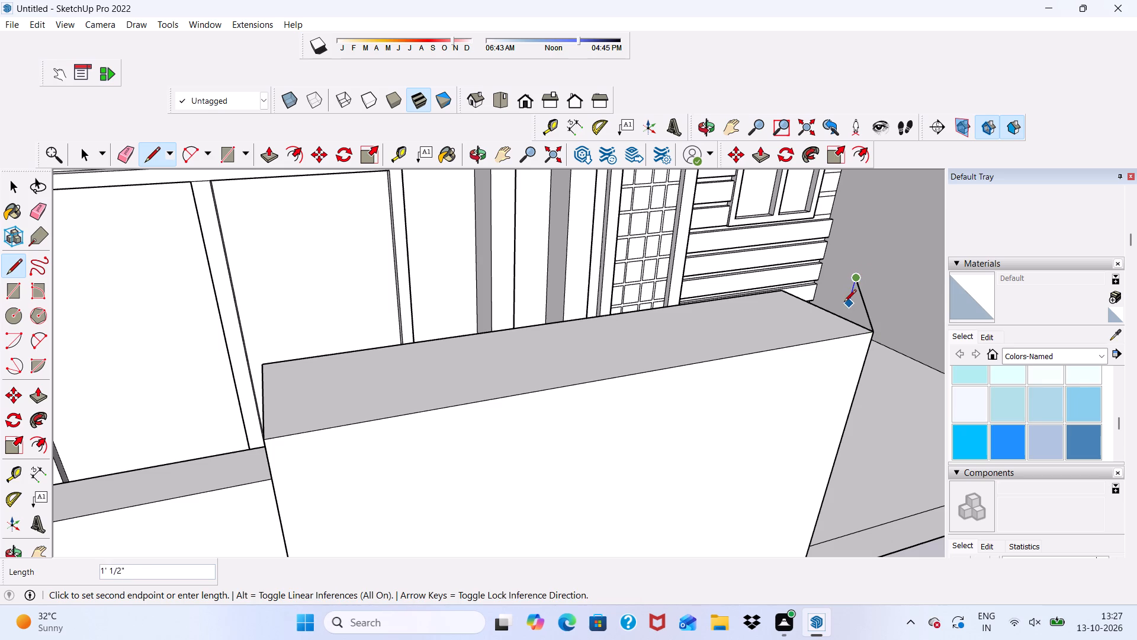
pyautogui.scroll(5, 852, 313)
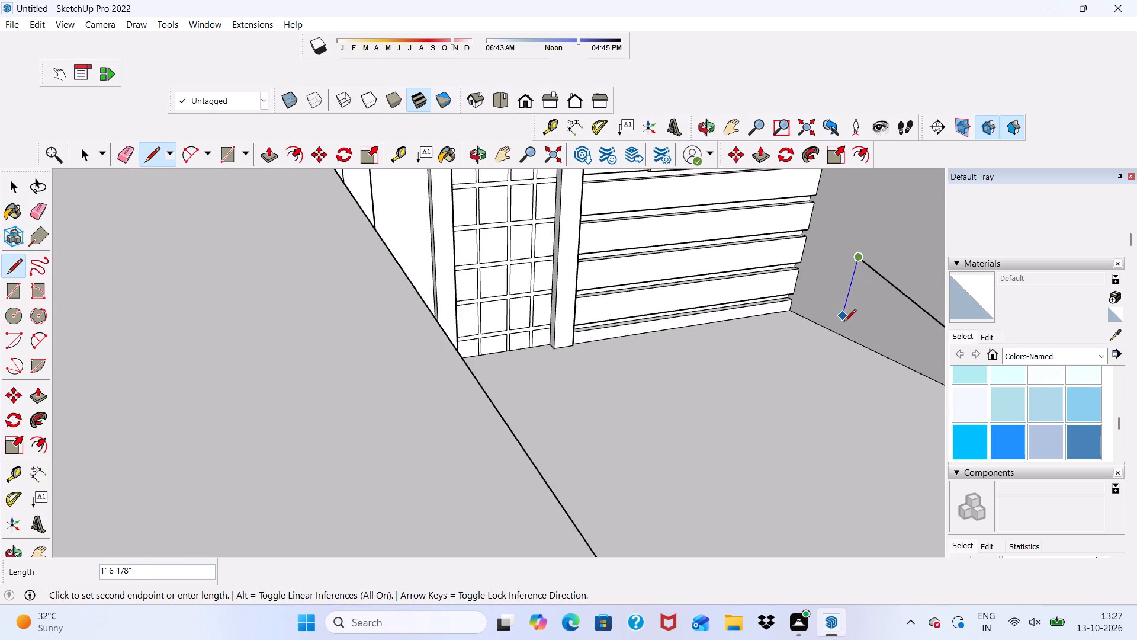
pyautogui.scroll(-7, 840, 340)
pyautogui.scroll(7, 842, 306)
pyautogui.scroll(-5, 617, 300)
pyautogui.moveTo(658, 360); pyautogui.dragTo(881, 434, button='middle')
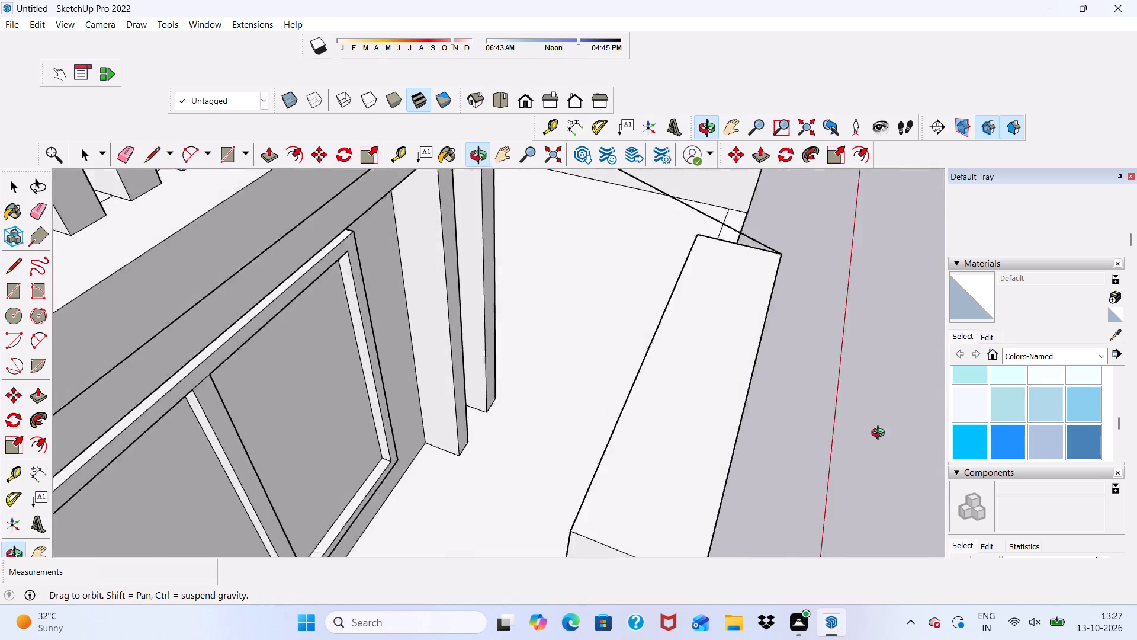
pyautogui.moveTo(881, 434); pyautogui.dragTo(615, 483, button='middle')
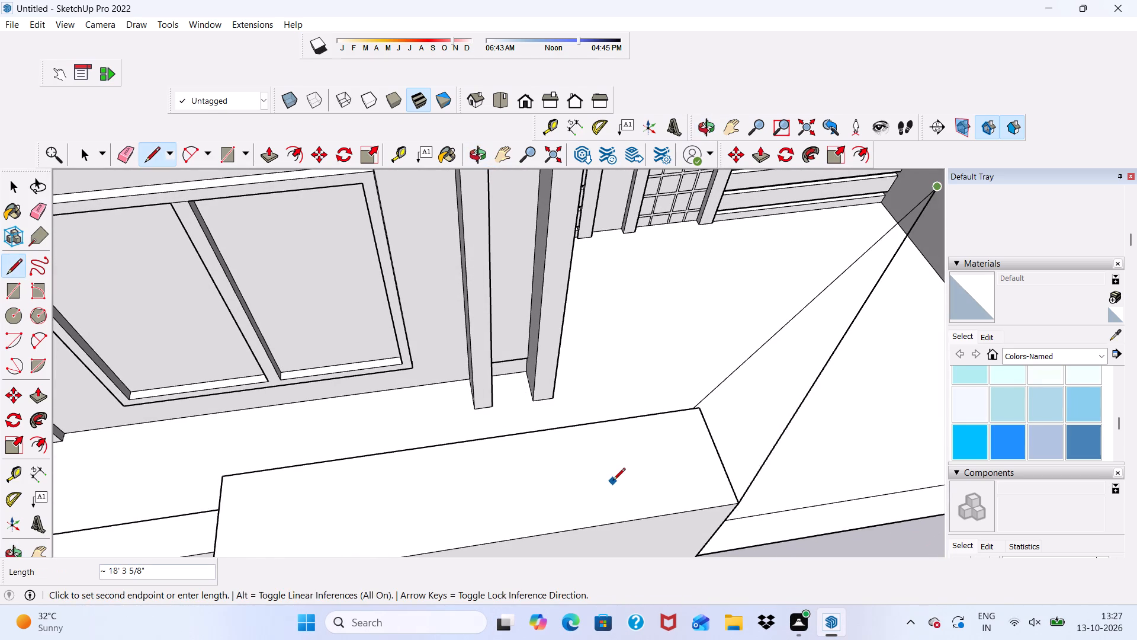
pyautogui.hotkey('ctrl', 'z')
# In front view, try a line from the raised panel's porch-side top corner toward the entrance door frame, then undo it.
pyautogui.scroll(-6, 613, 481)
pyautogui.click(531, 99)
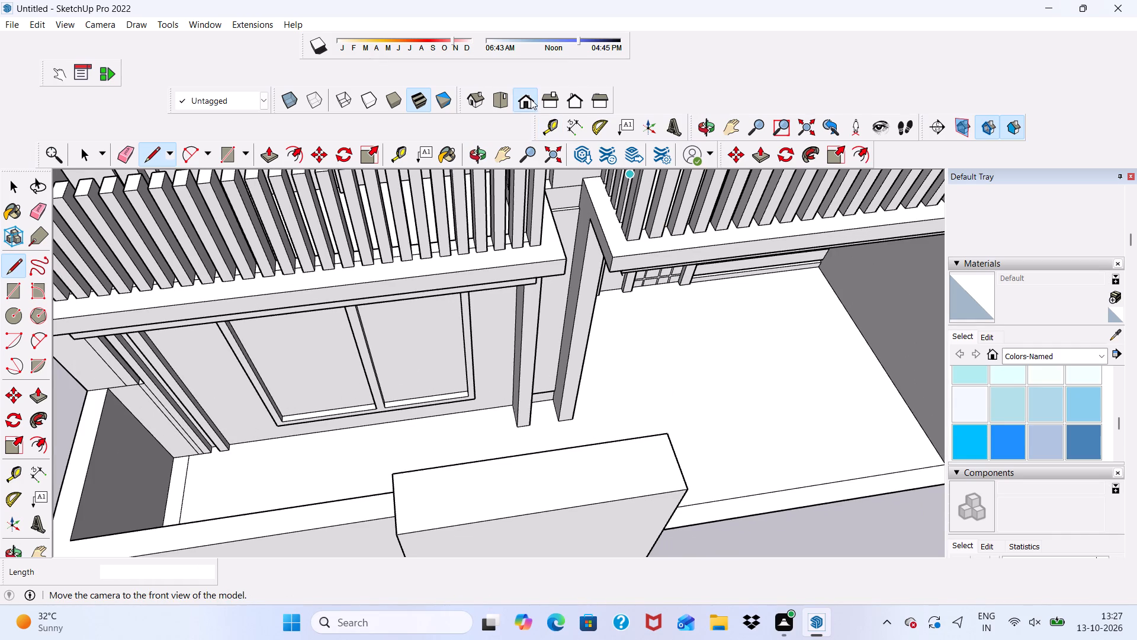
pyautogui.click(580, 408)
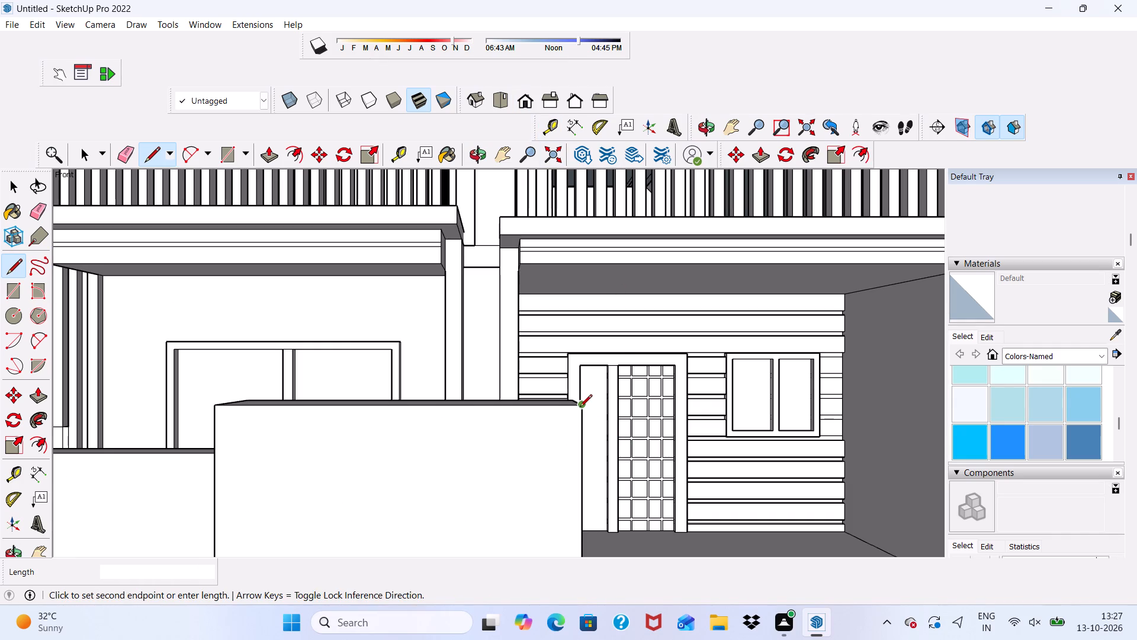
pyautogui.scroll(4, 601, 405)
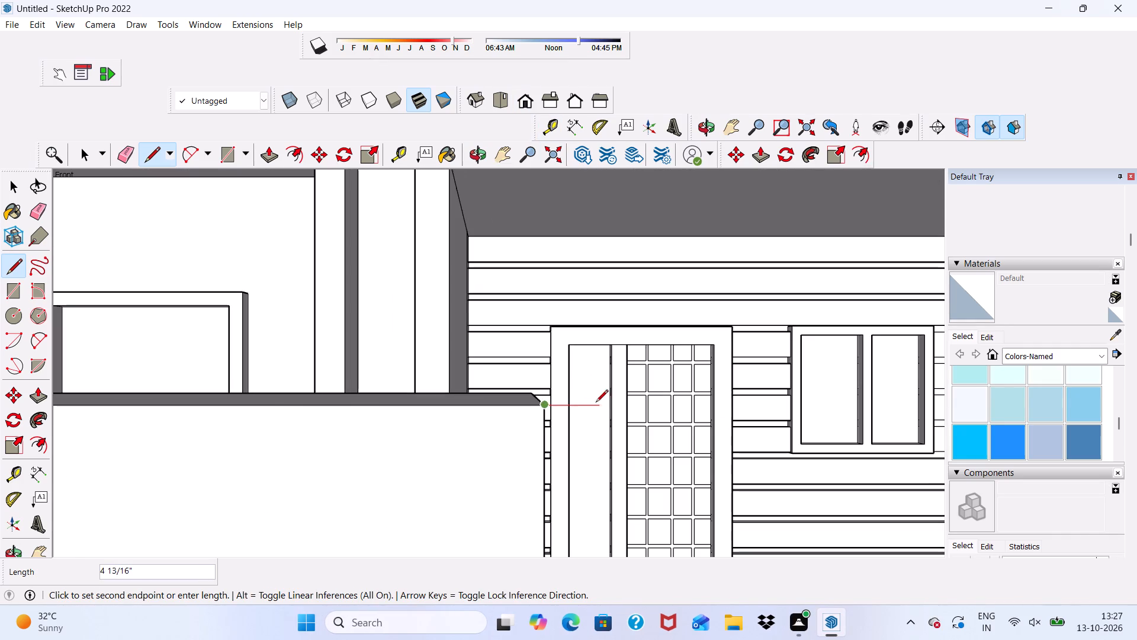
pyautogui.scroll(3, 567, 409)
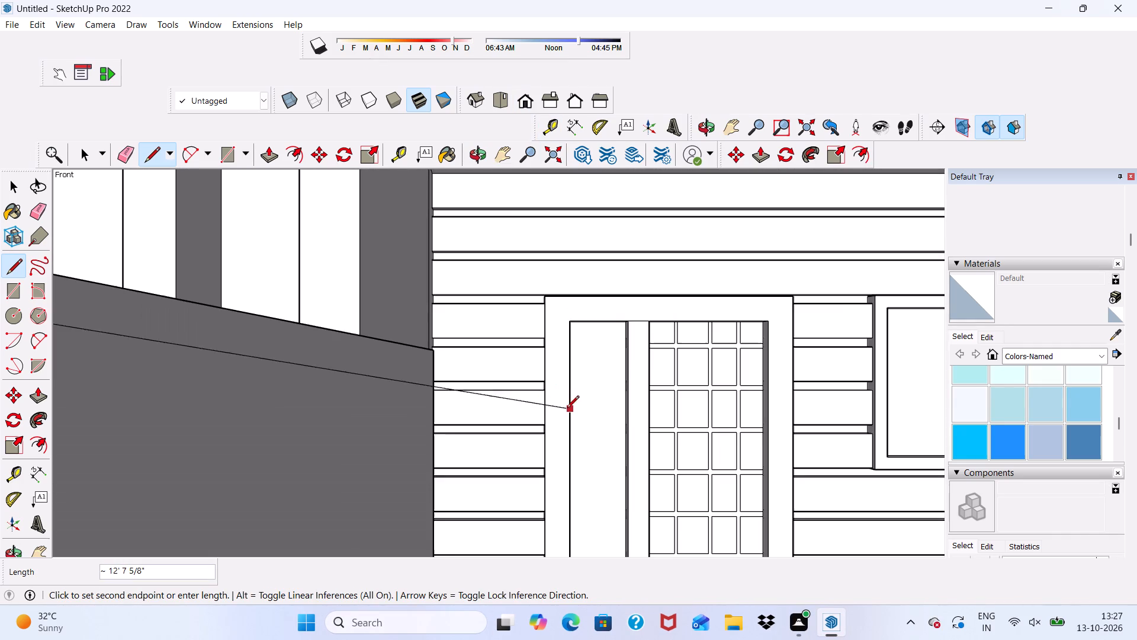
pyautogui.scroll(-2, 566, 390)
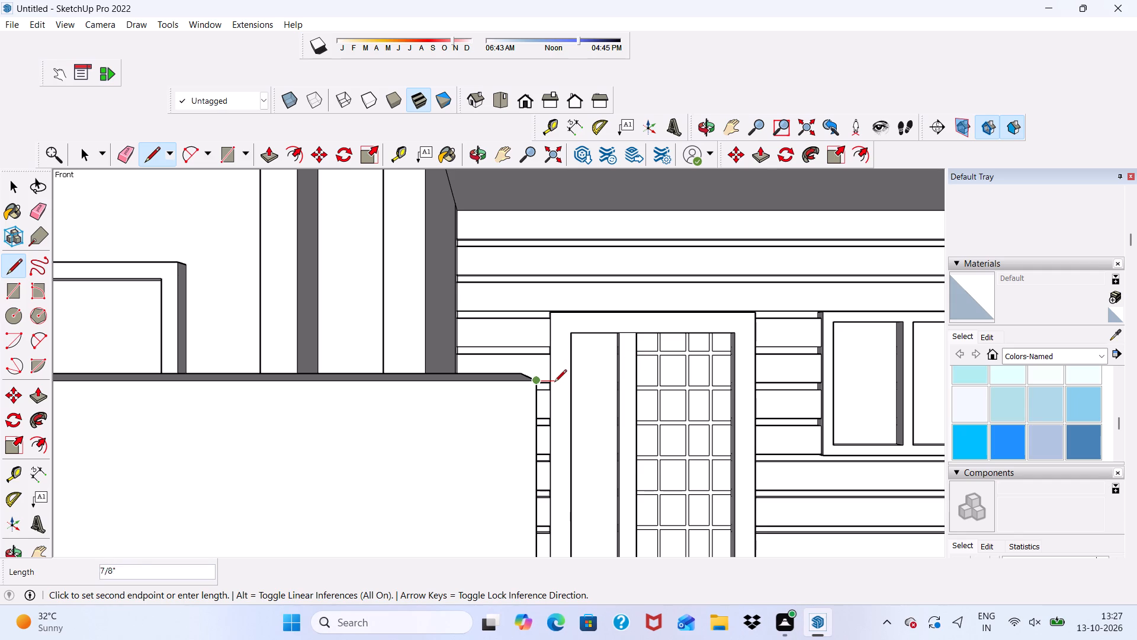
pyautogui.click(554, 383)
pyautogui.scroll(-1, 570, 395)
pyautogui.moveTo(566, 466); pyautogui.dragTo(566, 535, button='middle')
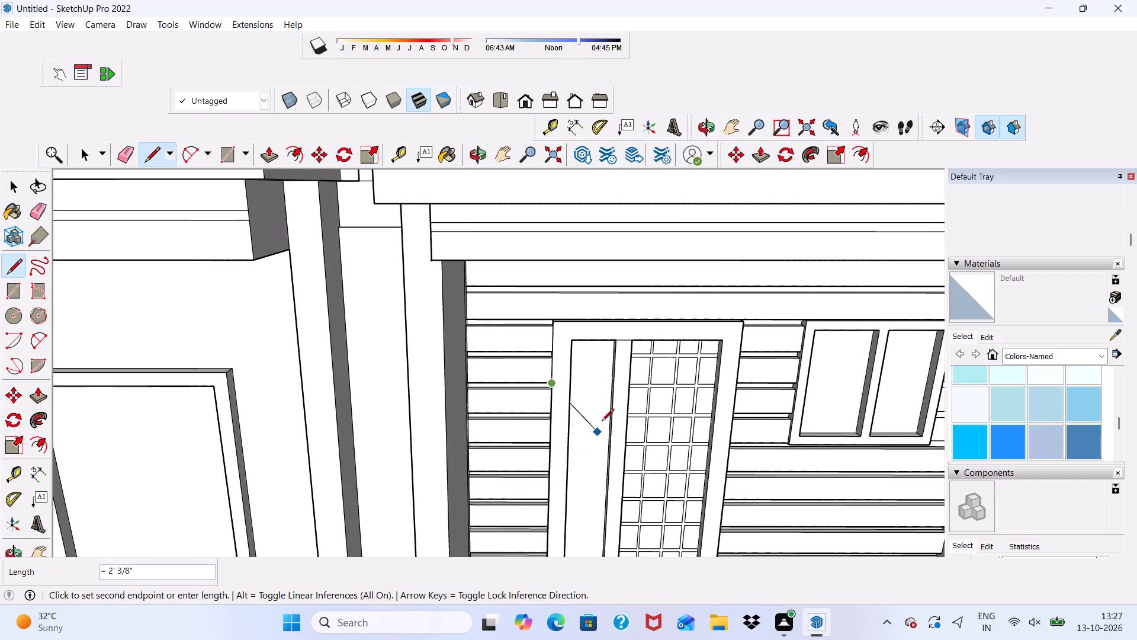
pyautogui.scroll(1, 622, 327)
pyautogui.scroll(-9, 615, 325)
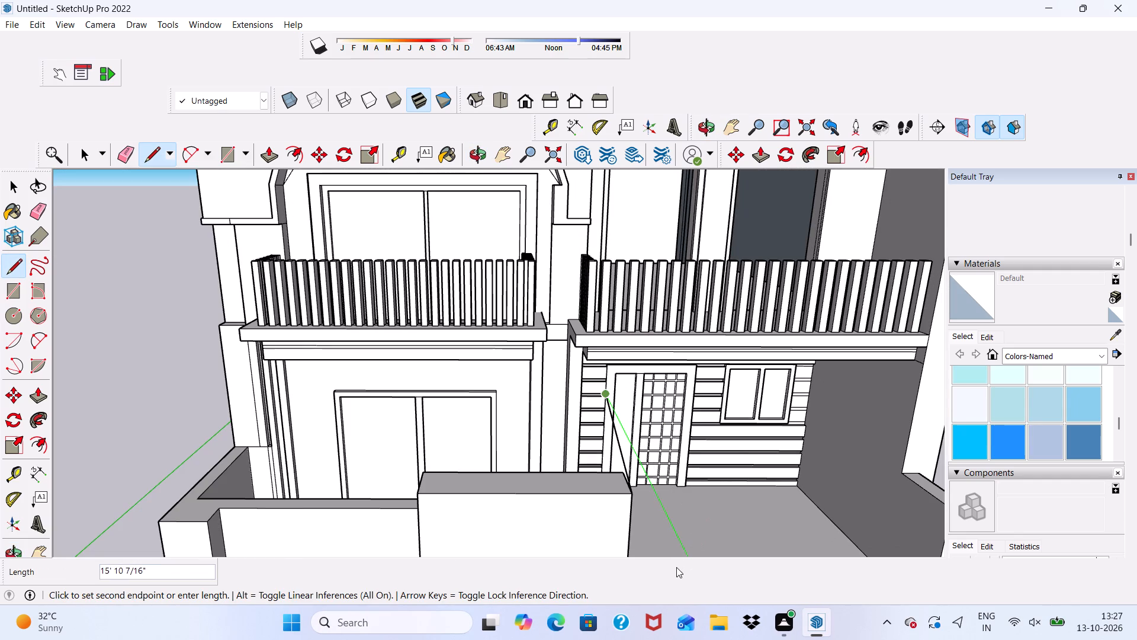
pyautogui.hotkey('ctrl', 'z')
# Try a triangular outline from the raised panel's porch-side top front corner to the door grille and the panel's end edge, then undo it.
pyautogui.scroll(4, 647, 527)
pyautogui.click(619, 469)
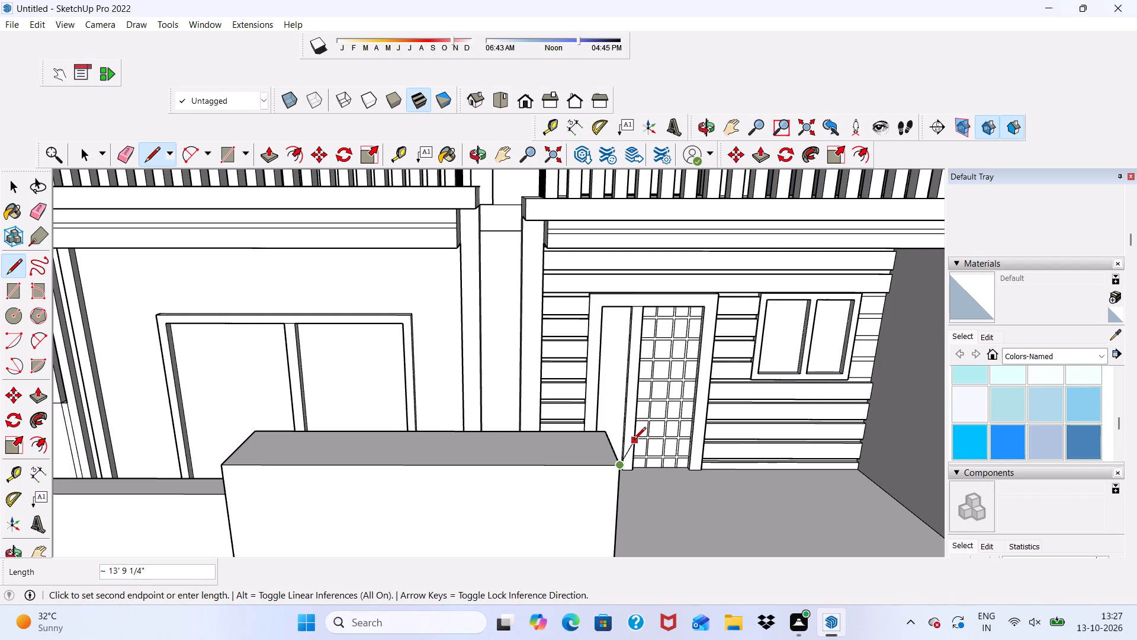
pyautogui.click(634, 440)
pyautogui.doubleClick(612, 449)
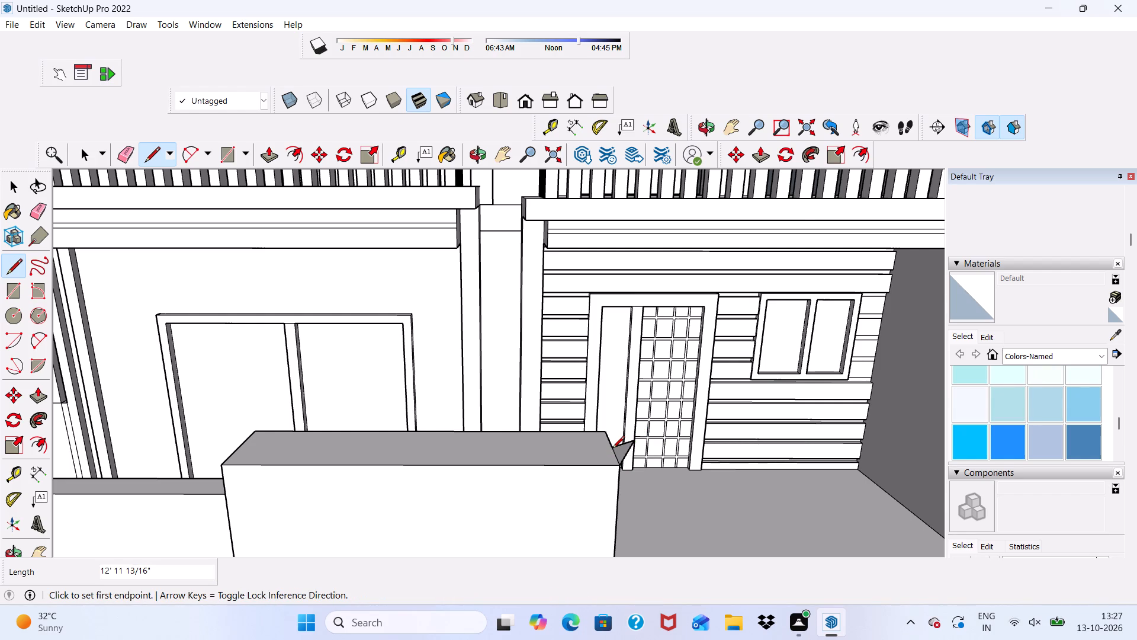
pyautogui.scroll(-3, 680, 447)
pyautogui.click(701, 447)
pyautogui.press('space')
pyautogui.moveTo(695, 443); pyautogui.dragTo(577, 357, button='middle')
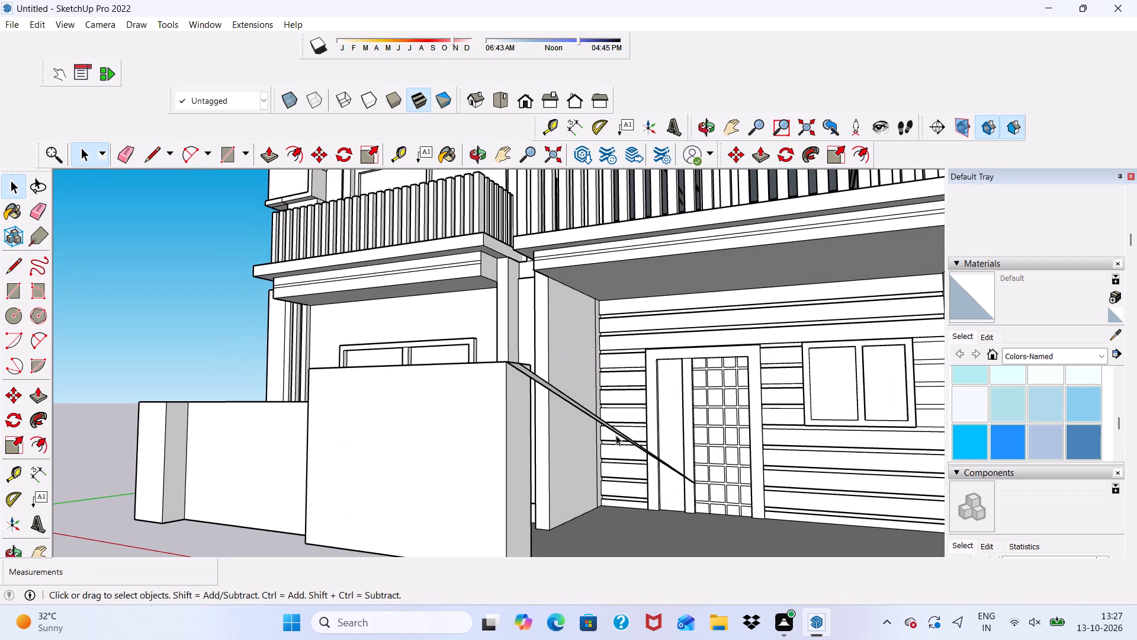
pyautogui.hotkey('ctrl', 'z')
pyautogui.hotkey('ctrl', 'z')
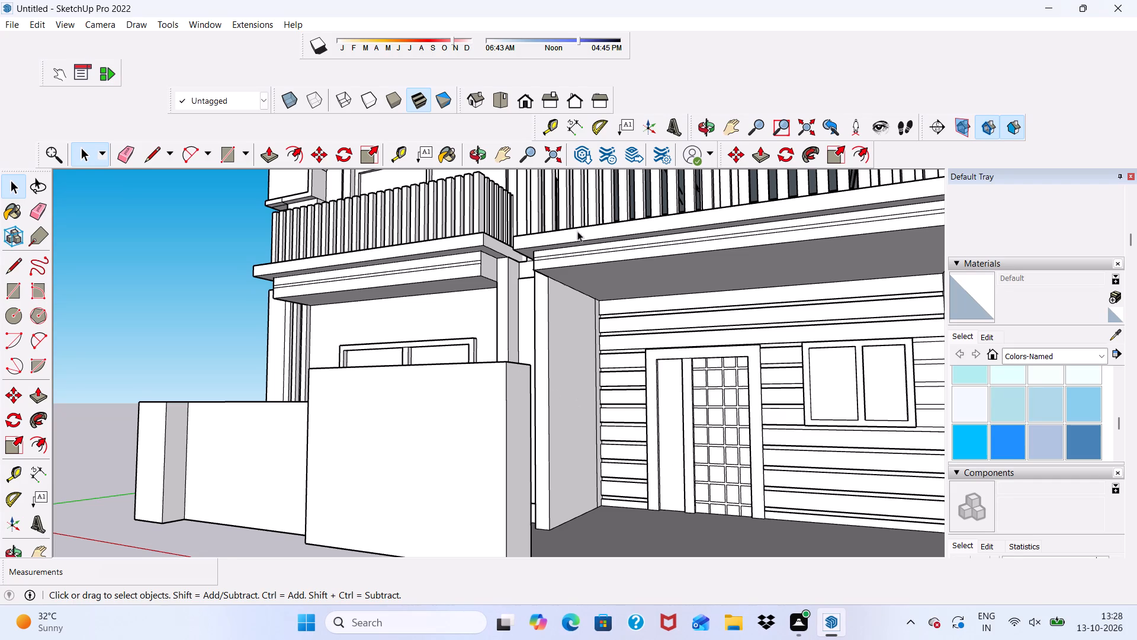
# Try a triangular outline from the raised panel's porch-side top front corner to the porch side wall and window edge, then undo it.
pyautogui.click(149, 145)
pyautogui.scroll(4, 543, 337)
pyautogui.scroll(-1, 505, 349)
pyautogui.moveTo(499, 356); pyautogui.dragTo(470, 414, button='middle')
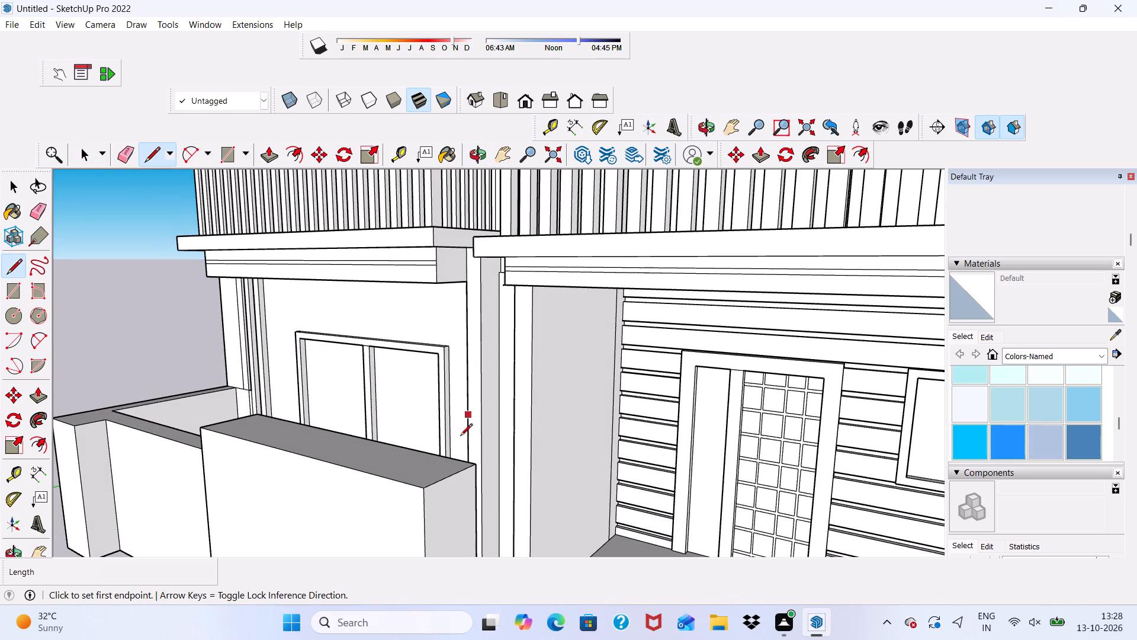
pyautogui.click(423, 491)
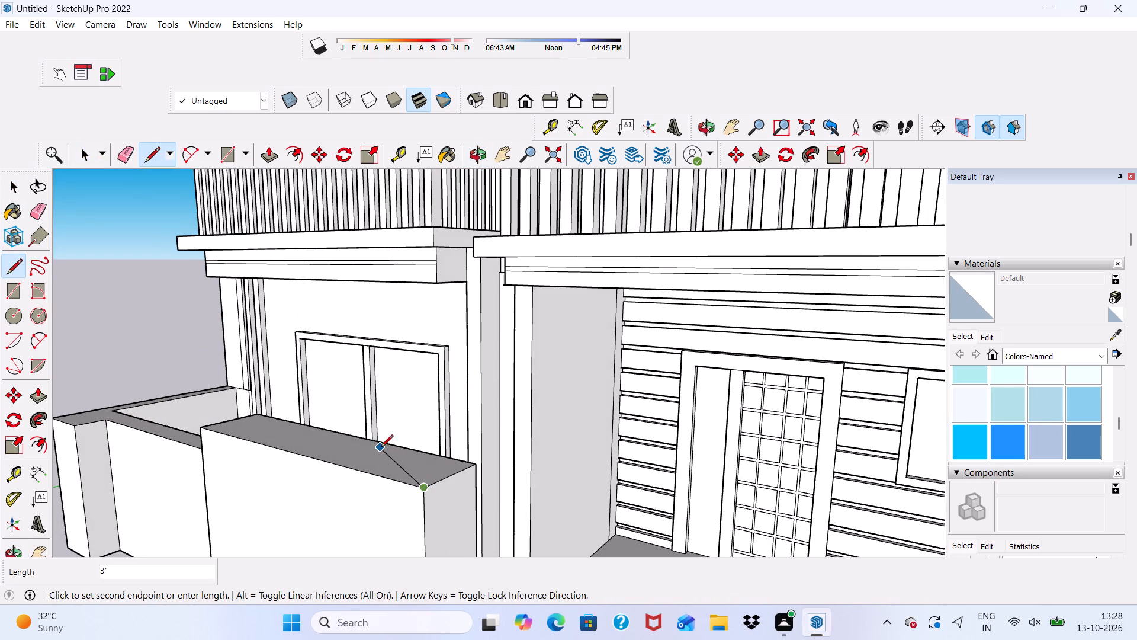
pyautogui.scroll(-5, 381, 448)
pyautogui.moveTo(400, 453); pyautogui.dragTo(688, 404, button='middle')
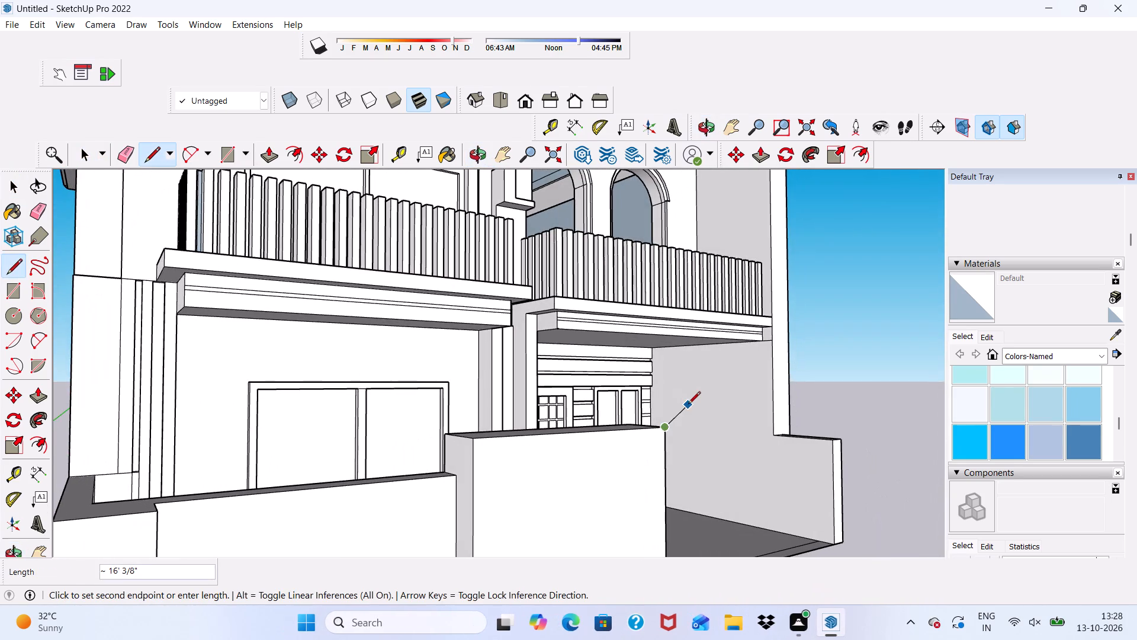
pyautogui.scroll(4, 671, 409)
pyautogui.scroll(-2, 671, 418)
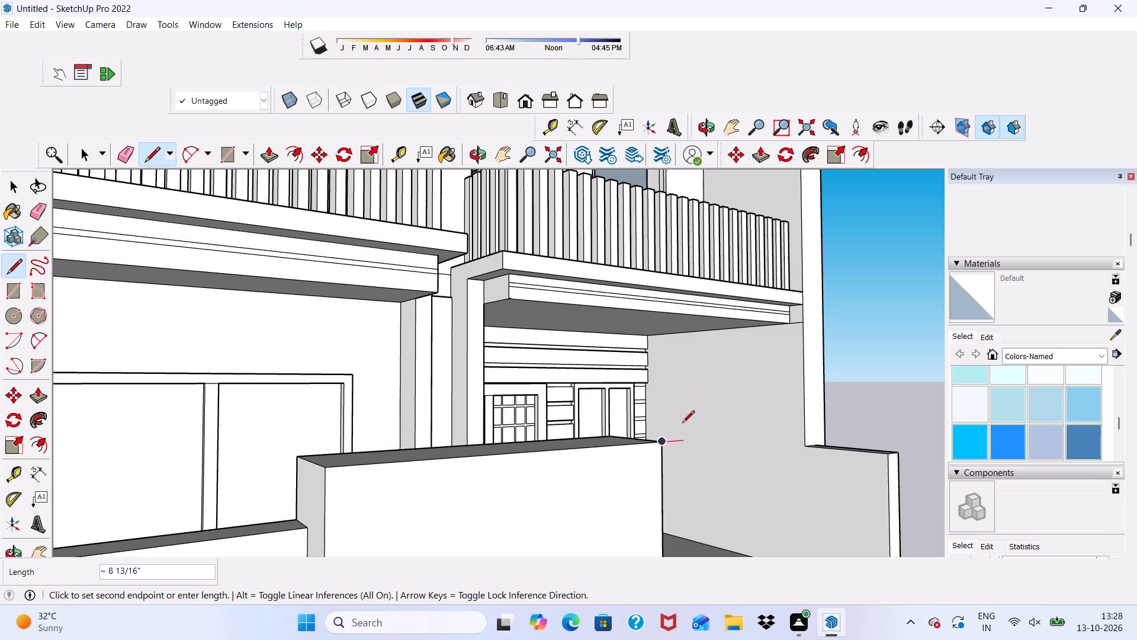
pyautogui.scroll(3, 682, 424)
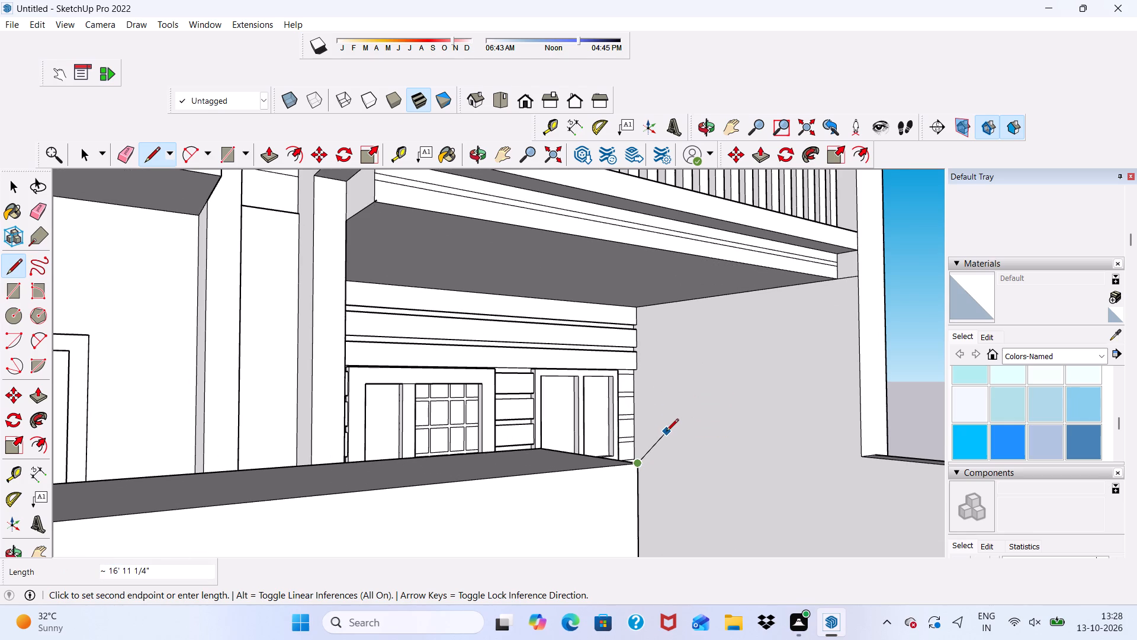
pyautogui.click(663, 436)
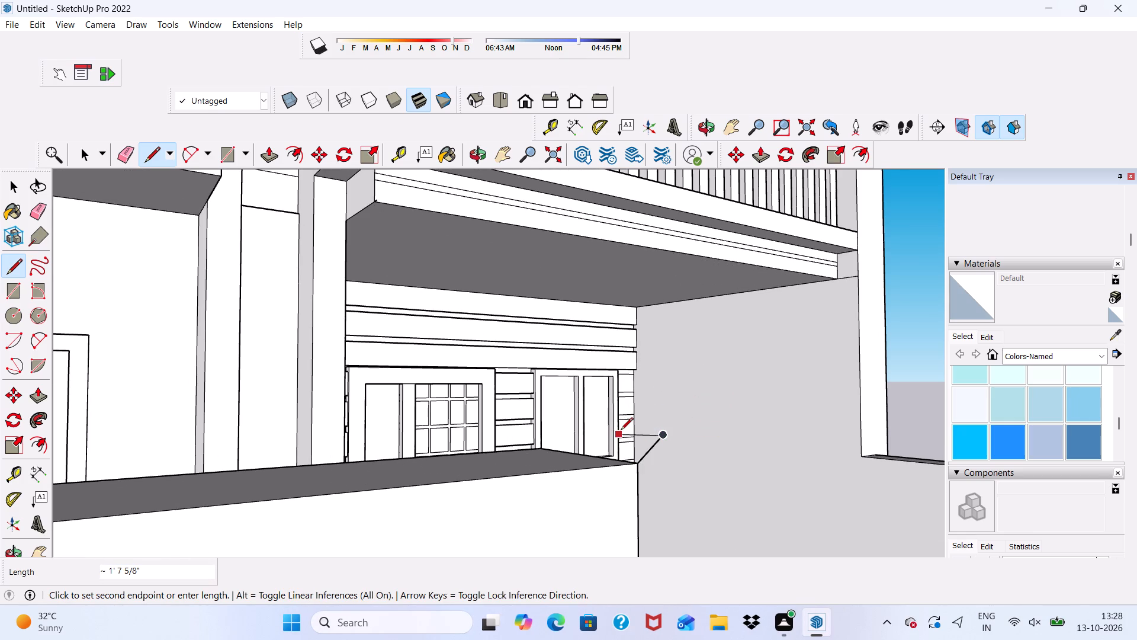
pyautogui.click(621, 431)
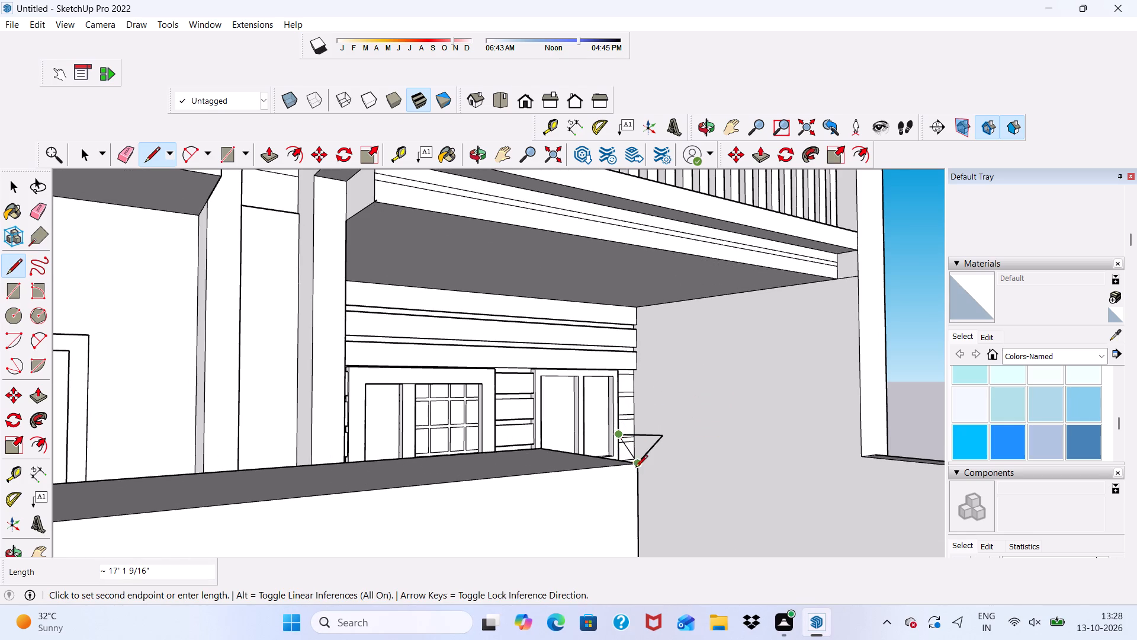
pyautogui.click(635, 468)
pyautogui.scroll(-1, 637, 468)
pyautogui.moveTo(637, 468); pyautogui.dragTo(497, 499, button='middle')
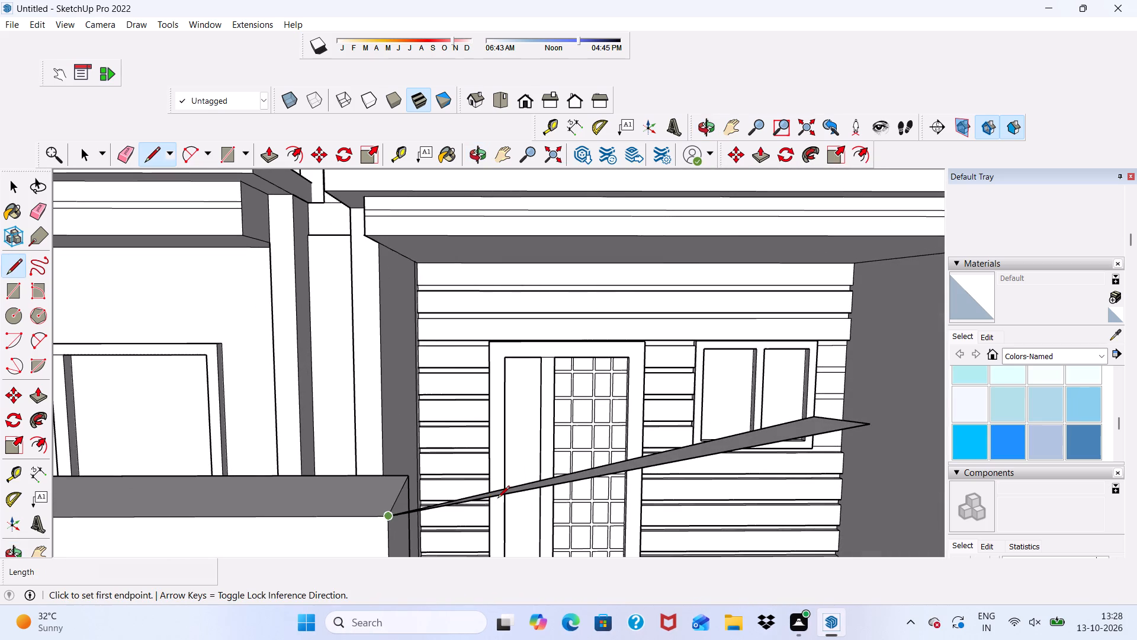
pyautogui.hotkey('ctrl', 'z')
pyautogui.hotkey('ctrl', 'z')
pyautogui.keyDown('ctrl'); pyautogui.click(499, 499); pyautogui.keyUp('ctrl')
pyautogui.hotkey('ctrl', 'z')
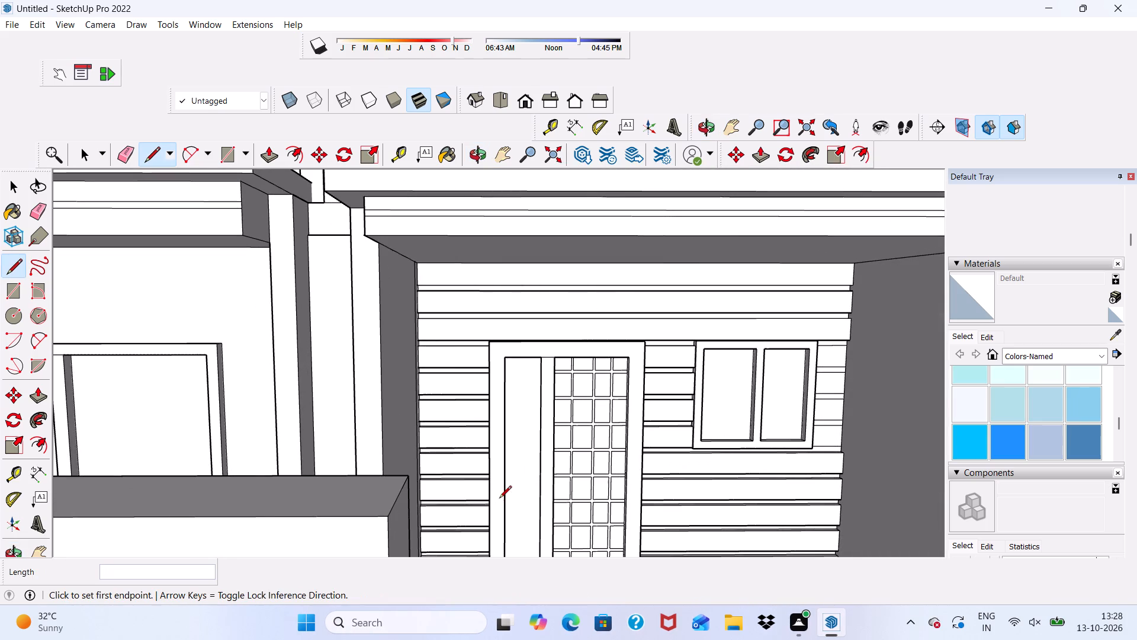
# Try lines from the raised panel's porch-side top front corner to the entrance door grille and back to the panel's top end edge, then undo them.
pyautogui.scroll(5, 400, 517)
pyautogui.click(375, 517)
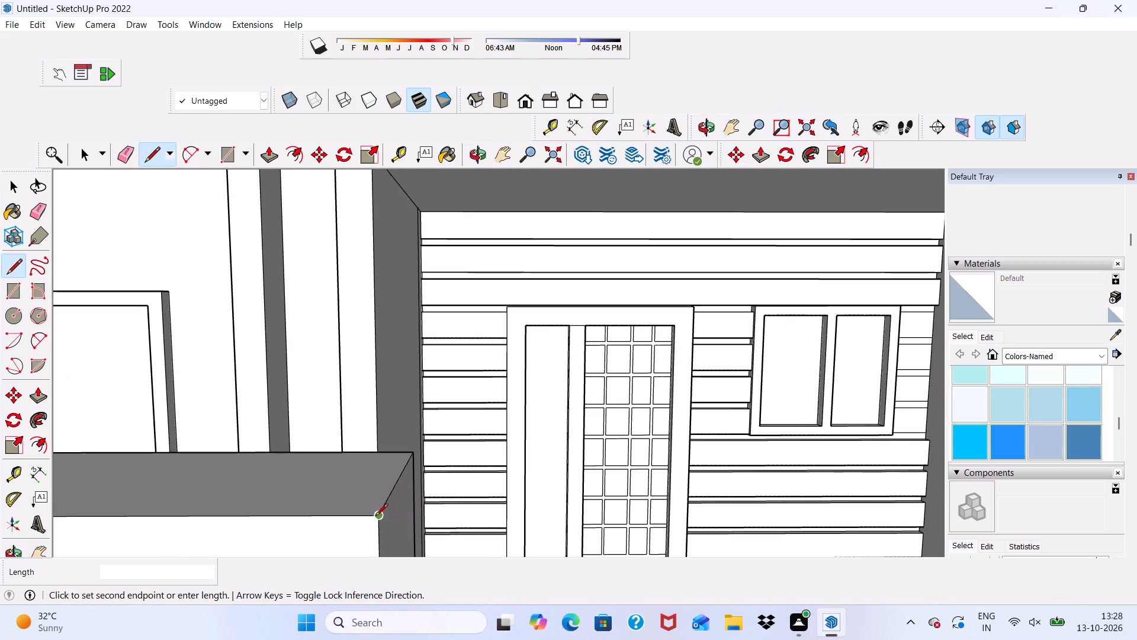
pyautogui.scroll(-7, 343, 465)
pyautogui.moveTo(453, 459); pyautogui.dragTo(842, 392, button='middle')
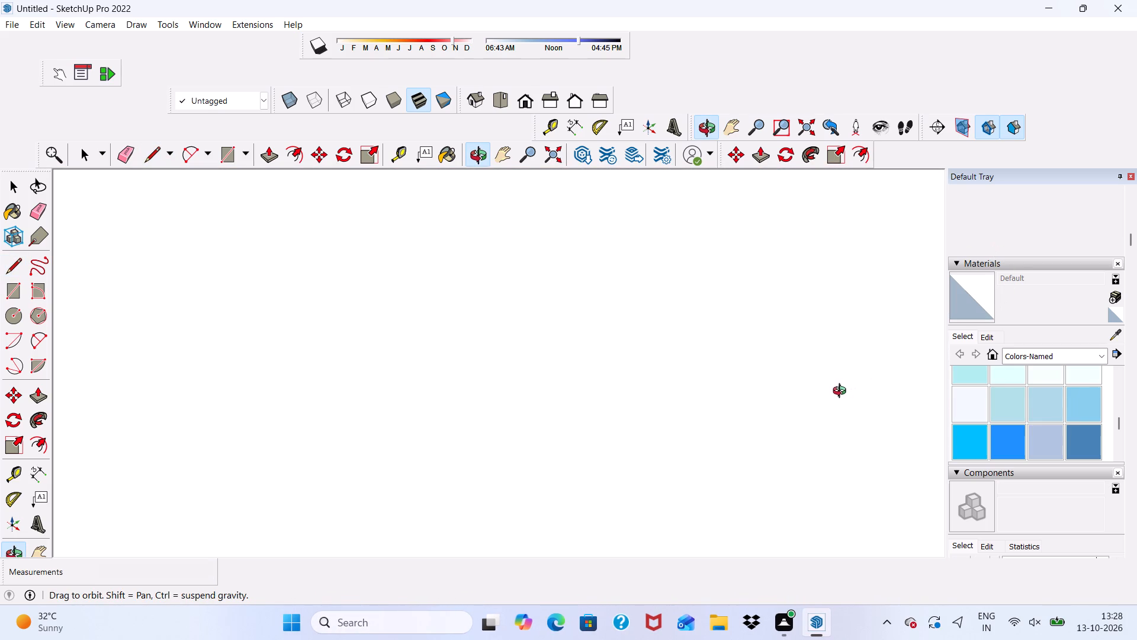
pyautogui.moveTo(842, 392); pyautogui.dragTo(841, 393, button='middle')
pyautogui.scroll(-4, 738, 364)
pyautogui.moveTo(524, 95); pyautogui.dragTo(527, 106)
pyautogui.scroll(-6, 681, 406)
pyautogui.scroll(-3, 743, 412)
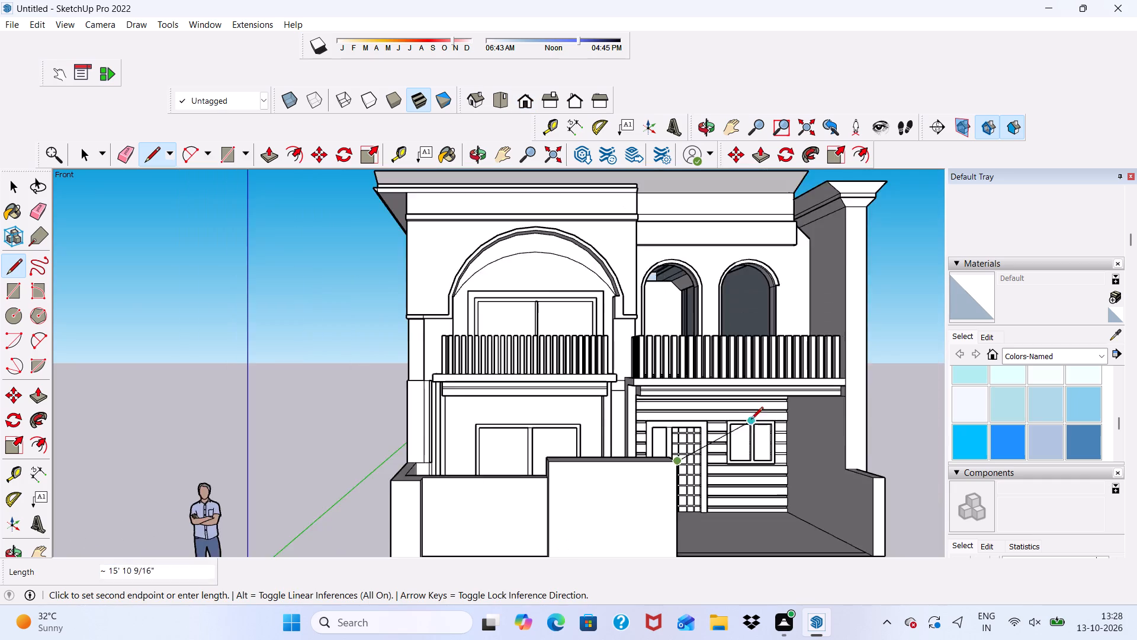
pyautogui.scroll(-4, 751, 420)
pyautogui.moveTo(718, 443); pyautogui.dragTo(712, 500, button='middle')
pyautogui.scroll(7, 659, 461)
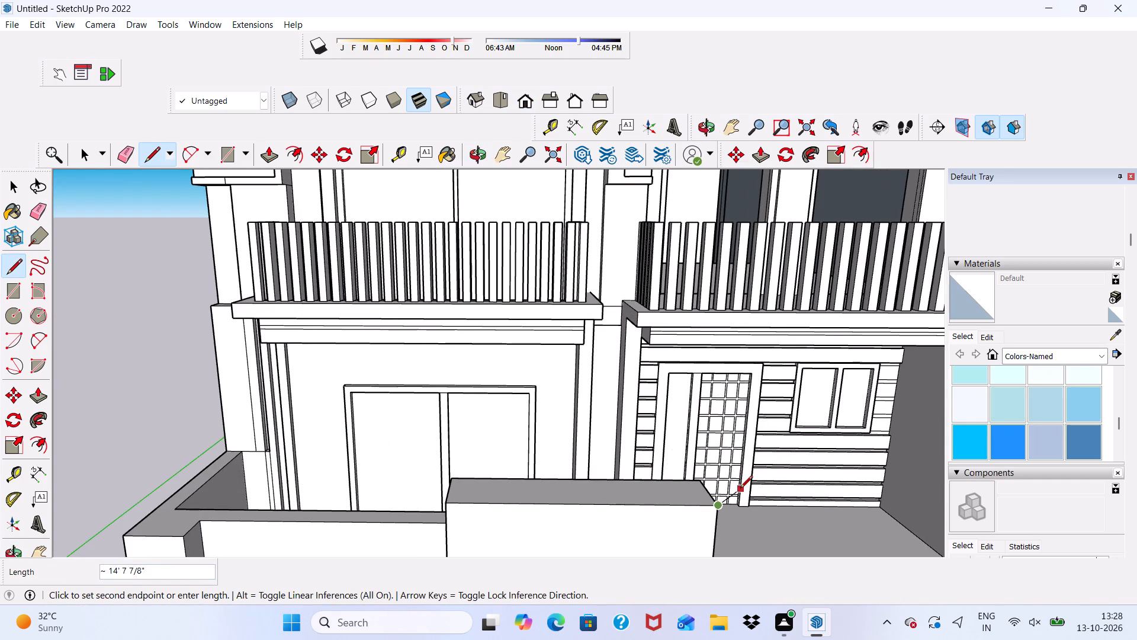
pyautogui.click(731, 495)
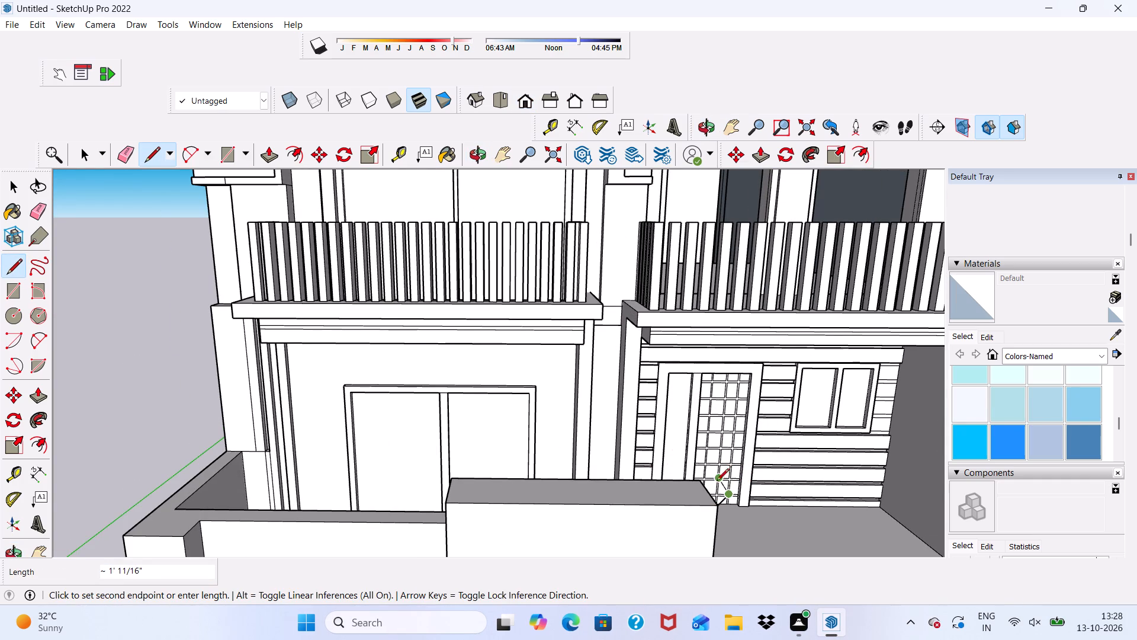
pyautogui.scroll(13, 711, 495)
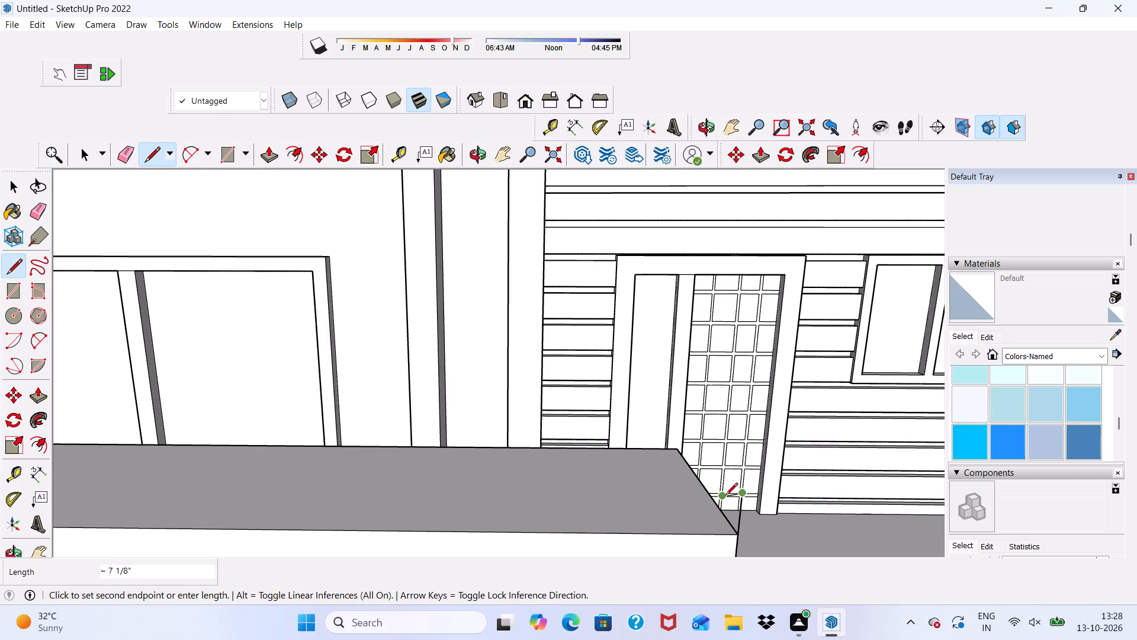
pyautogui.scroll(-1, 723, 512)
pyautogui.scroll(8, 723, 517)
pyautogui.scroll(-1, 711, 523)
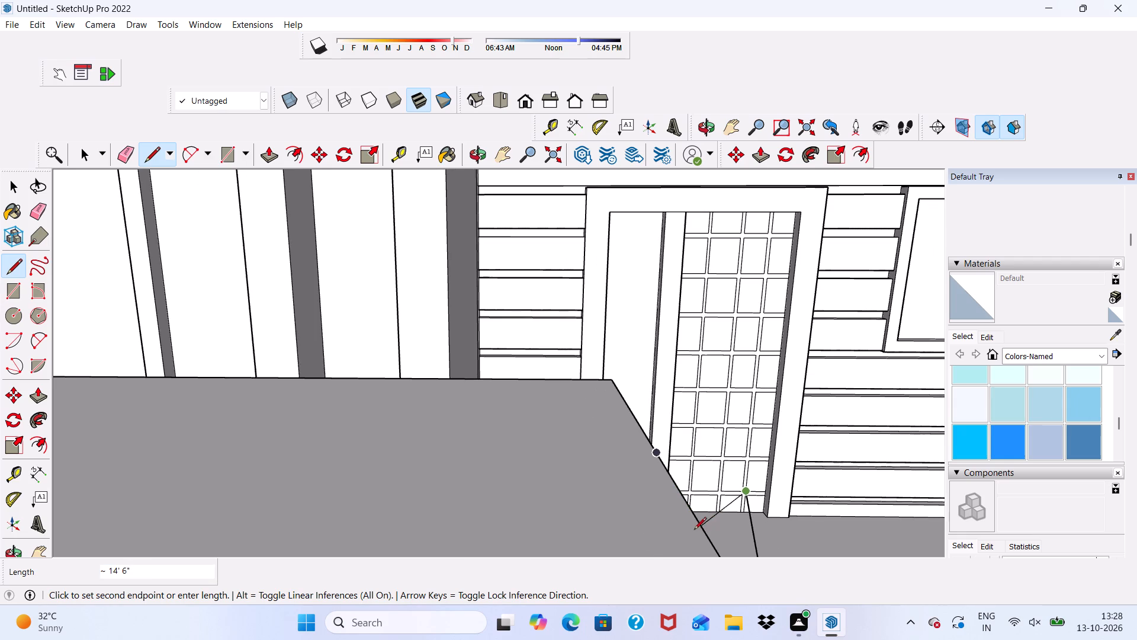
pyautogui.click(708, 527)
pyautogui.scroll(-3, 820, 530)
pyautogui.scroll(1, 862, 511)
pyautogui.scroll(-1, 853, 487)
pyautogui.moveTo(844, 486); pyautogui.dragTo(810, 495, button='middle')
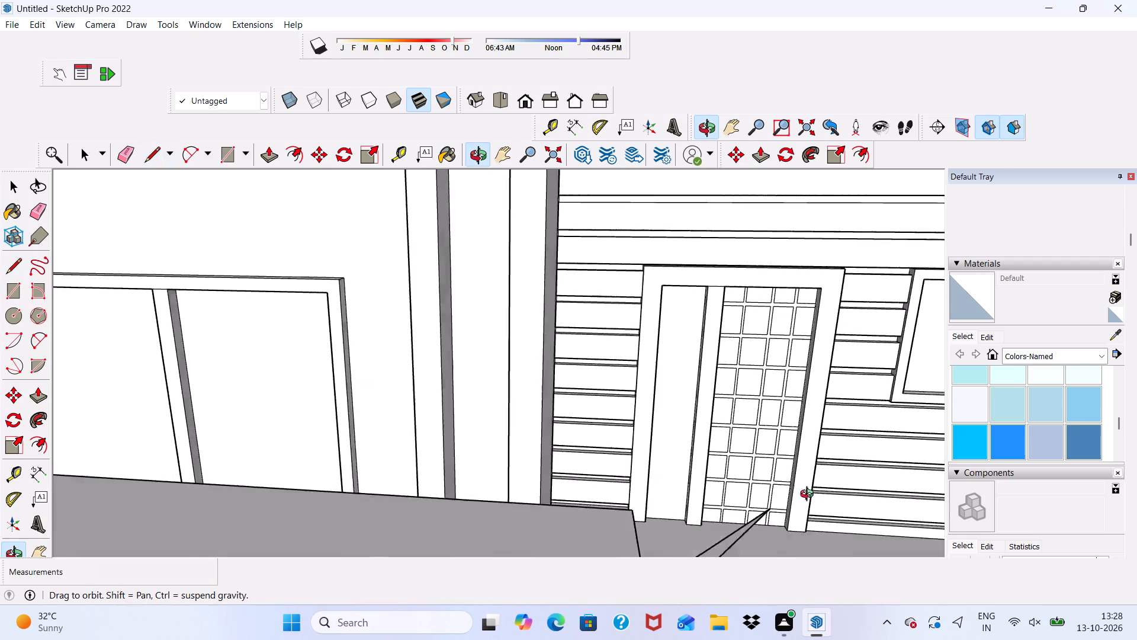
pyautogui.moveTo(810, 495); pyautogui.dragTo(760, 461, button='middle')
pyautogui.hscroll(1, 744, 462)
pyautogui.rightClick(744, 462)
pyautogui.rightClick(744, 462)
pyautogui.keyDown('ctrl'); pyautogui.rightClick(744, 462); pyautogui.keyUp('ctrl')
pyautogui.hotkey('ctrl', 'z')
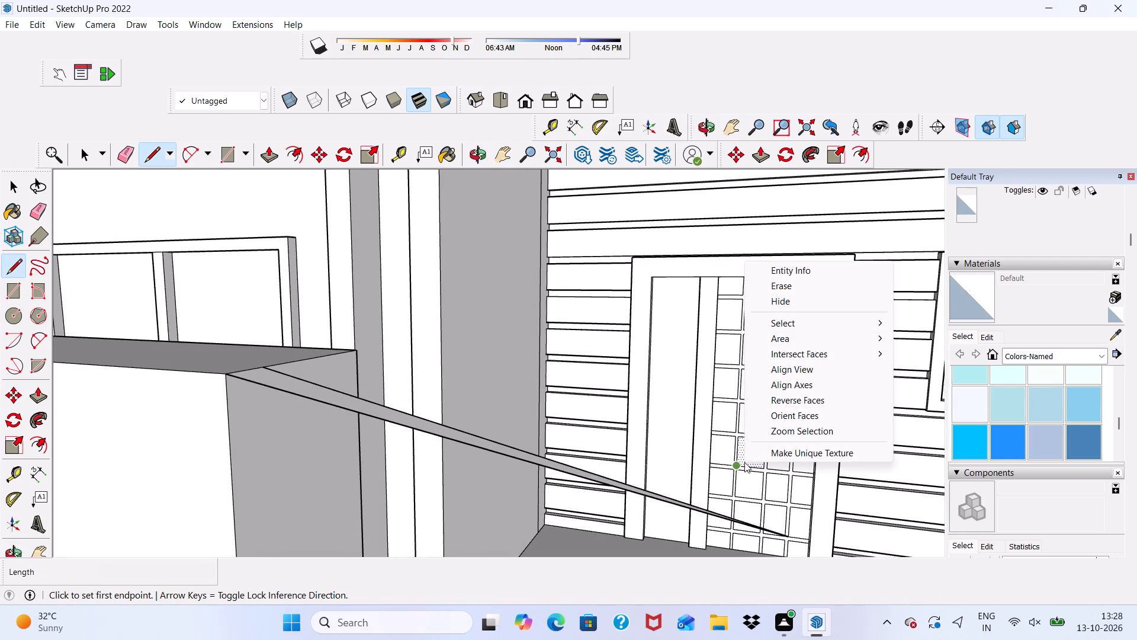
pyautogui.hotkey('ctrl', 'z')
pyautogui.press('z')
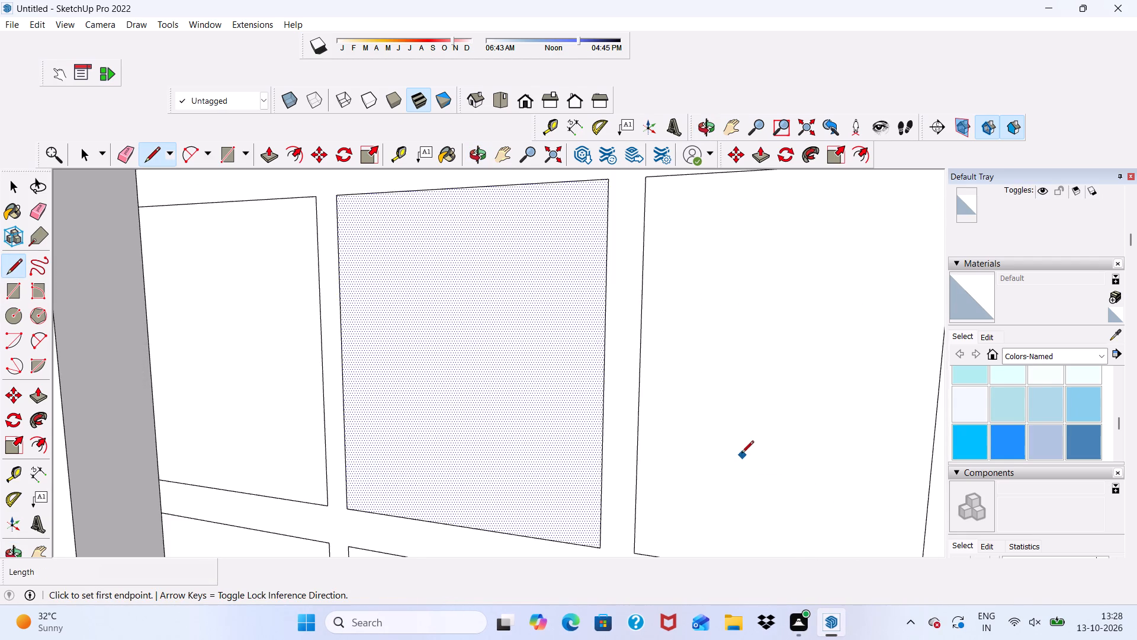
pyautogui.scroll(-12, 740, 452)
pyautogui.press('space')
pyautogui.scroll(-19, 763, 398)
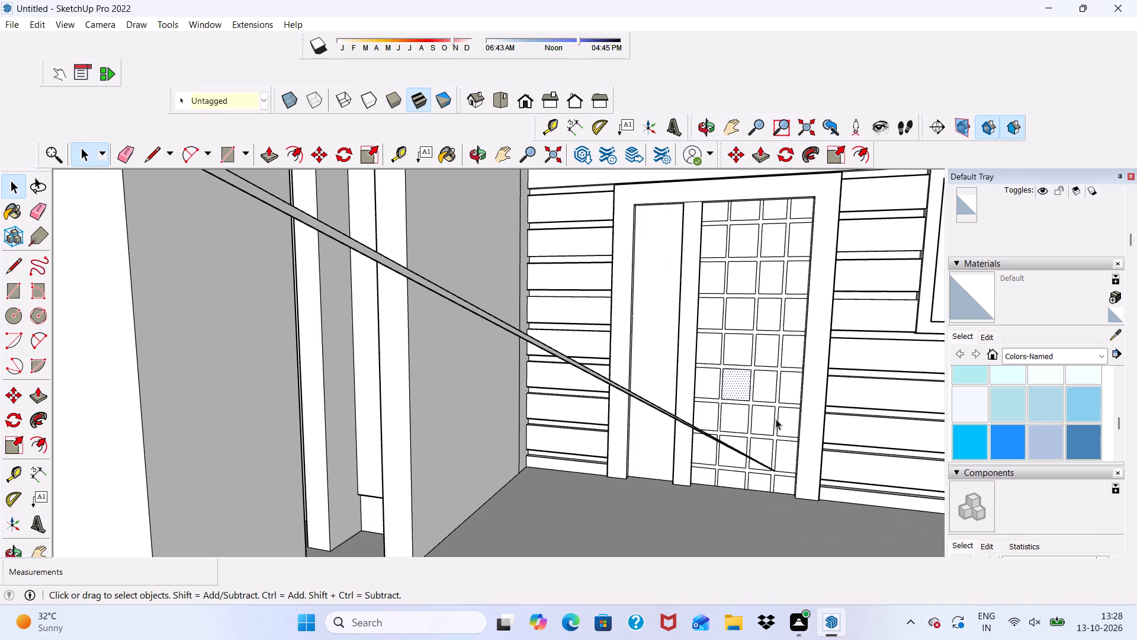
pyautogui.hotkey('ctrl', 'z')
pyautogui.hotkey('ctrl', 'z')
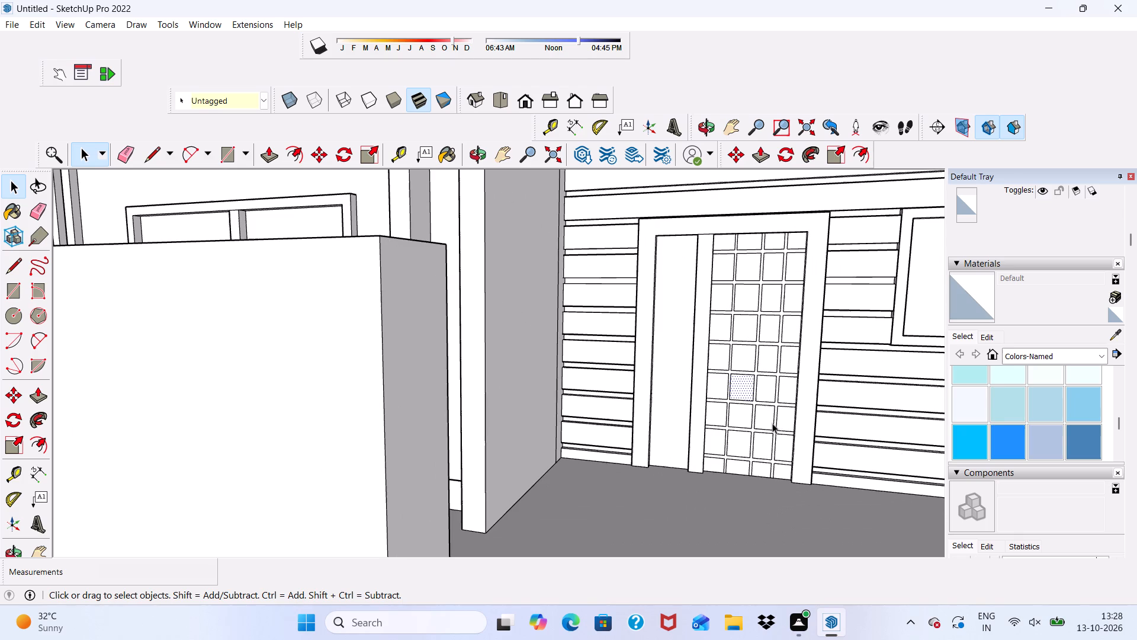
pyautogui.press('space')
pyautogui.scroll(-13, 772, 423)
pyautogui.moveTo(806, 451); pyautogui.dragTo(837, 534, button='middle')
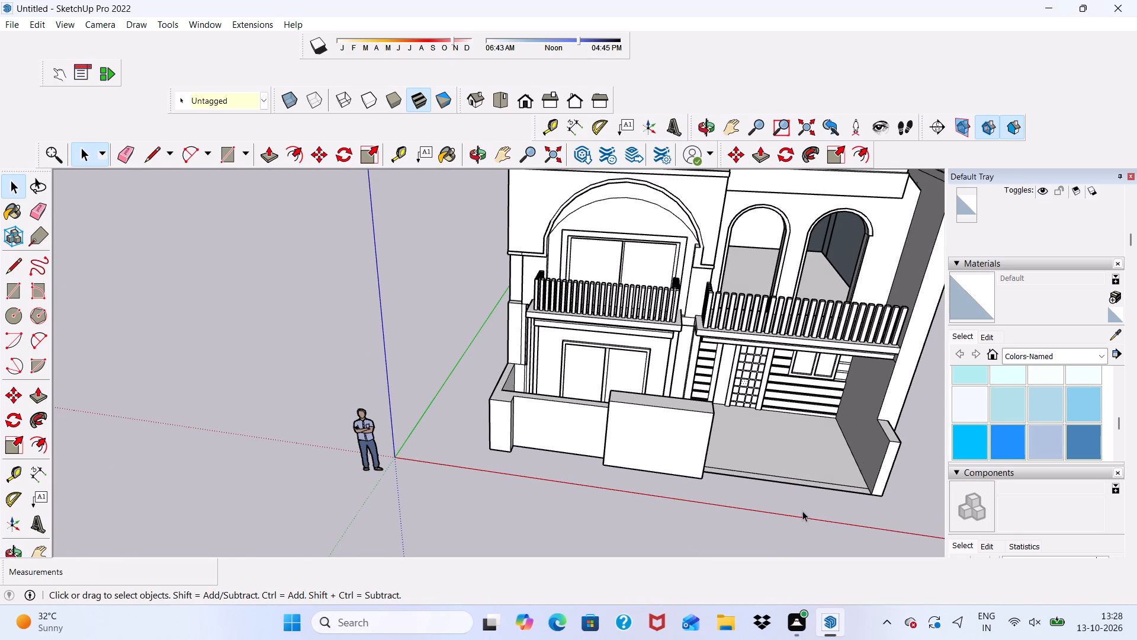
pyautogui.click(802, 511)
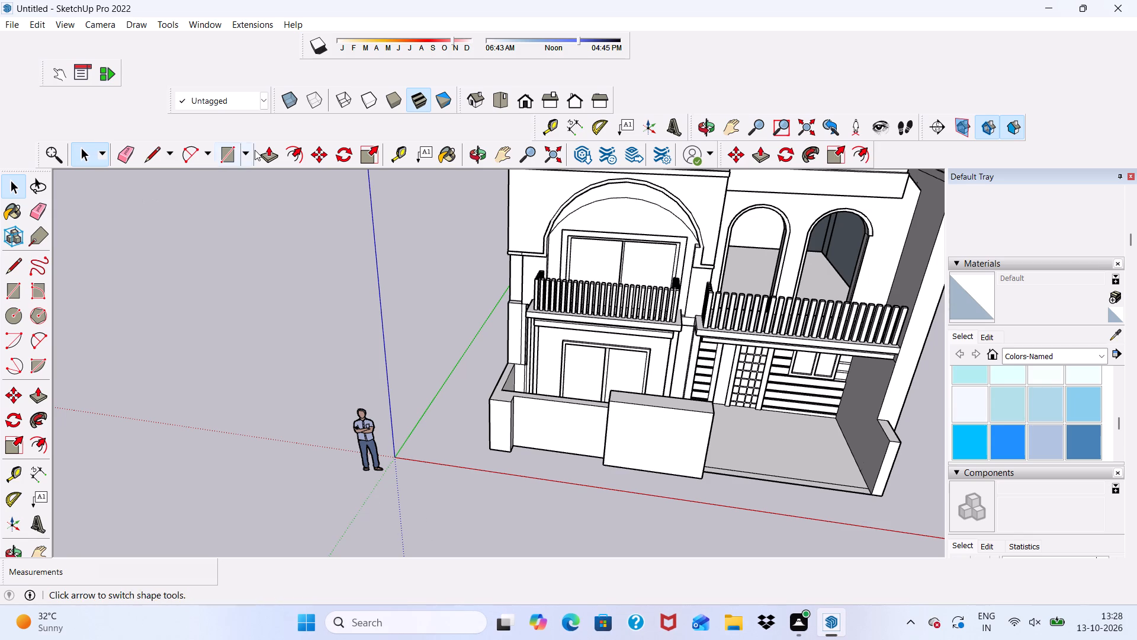
# Draw a rectangular strip about 7' 11 5/16" by 3 11/16" along the top of the raised panel's front face.
pyautogui.click(237, 153)
pyautogui.scroll(5, 554, 514)
pyautogui.scroll(5, 675, 326)
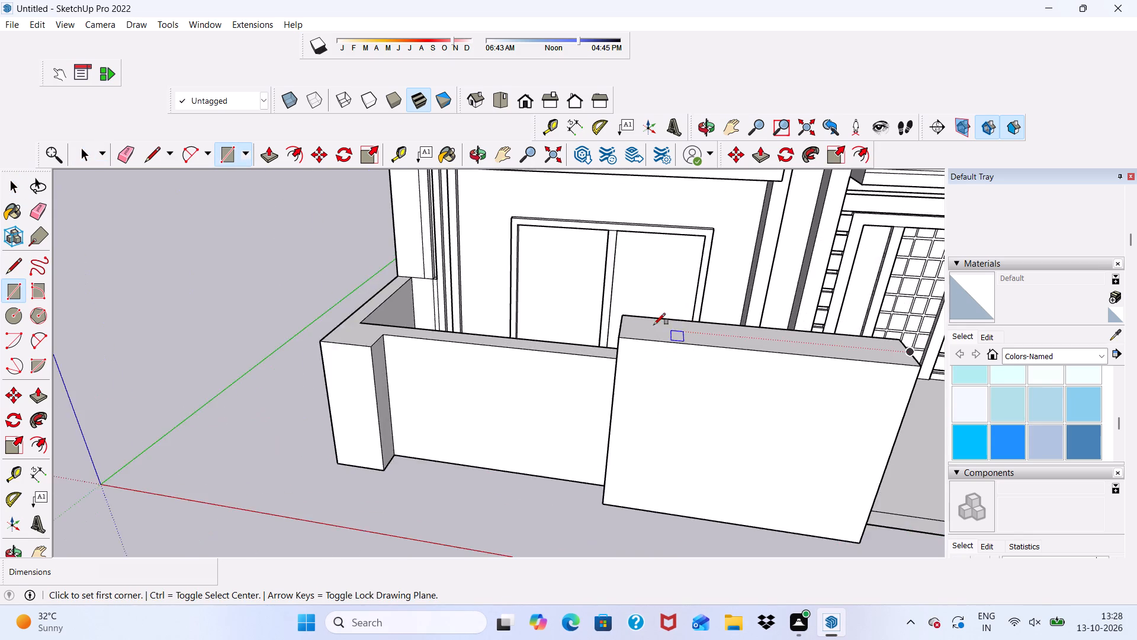
pyautogui.scroll(5, 594, 325)
pyautogui.click(658, 358)
pyautogui.scroll(-10, 463, 361)
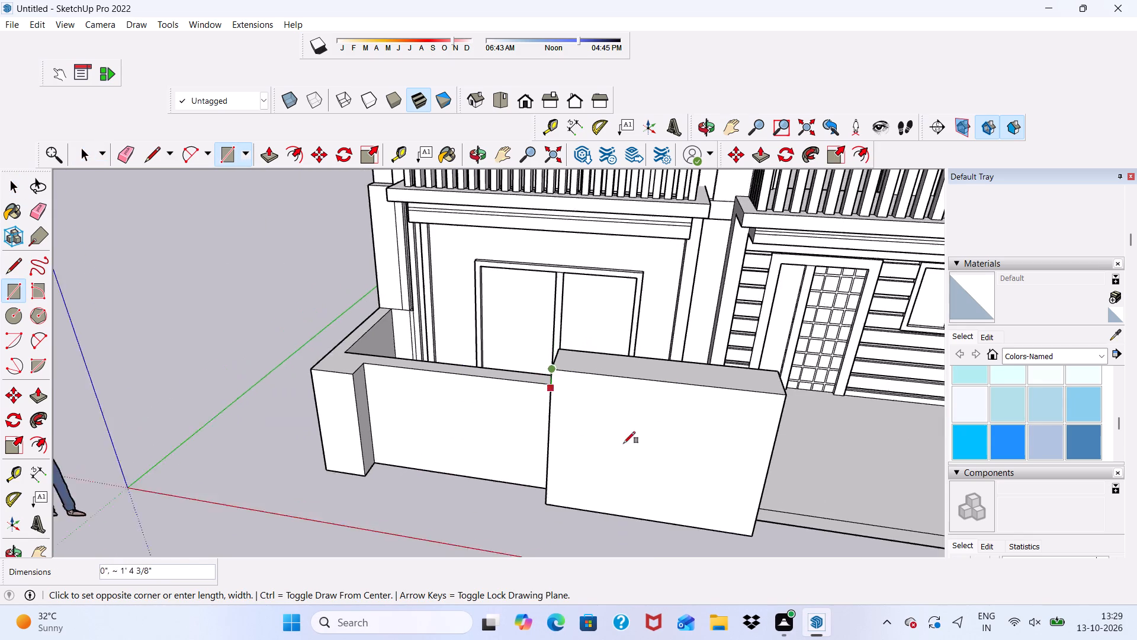
pyautogui.scroll(5, 857, 435)
pyautogui.scroll(-2, 597, 411)
pyautogui.scroll(2, 659, 383)
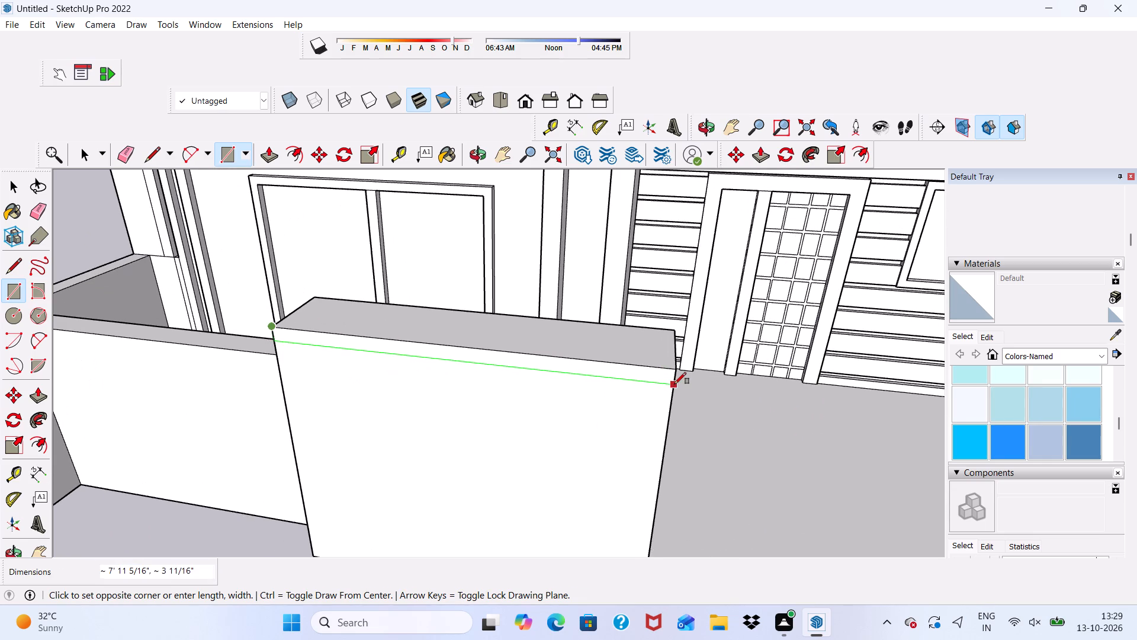
pyautogui.click(675, 384)
pyautogui.press('space')
# Push/Pull the strip along the raised panel's top outward from the front face by about 4 13/16".
pyautogui.scroll(4, 589, 356)
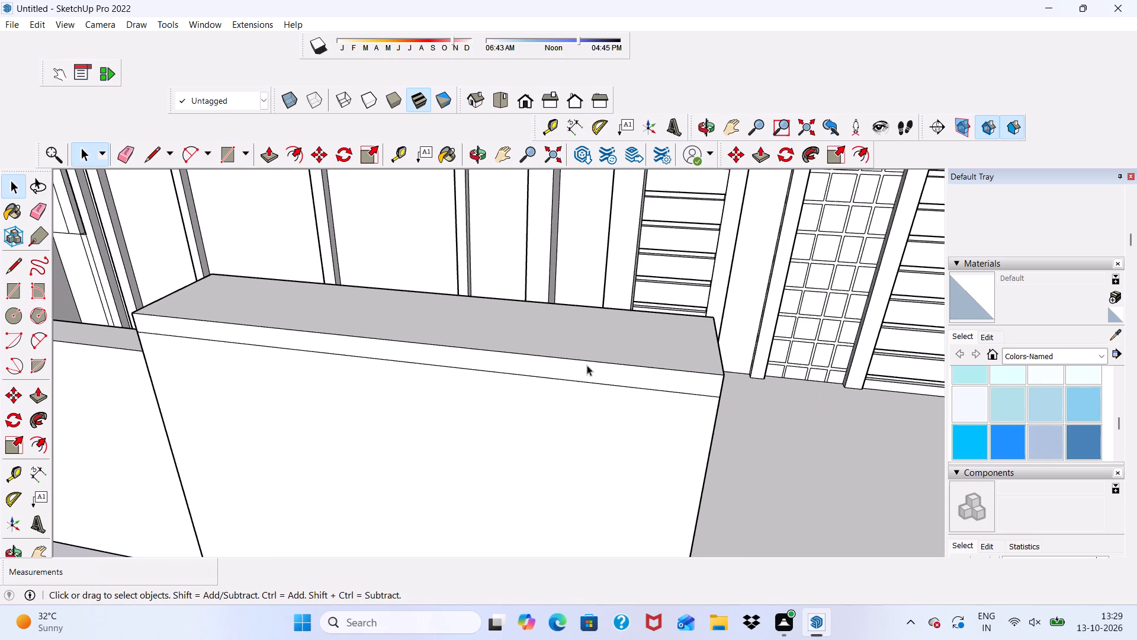
pyautogui.click(581, 370)
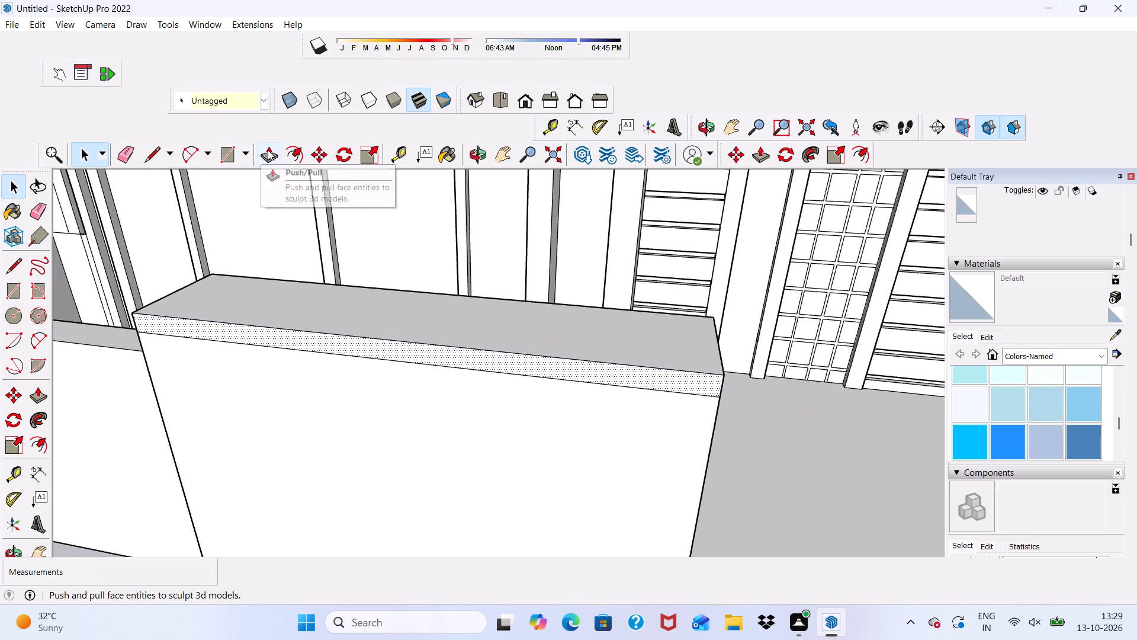
pyautogui.click(268, 150)
pyautogui.click(227, 325)
pyautogui.click(213, 341)
pyautogui.scroll(-3, 349, 357)
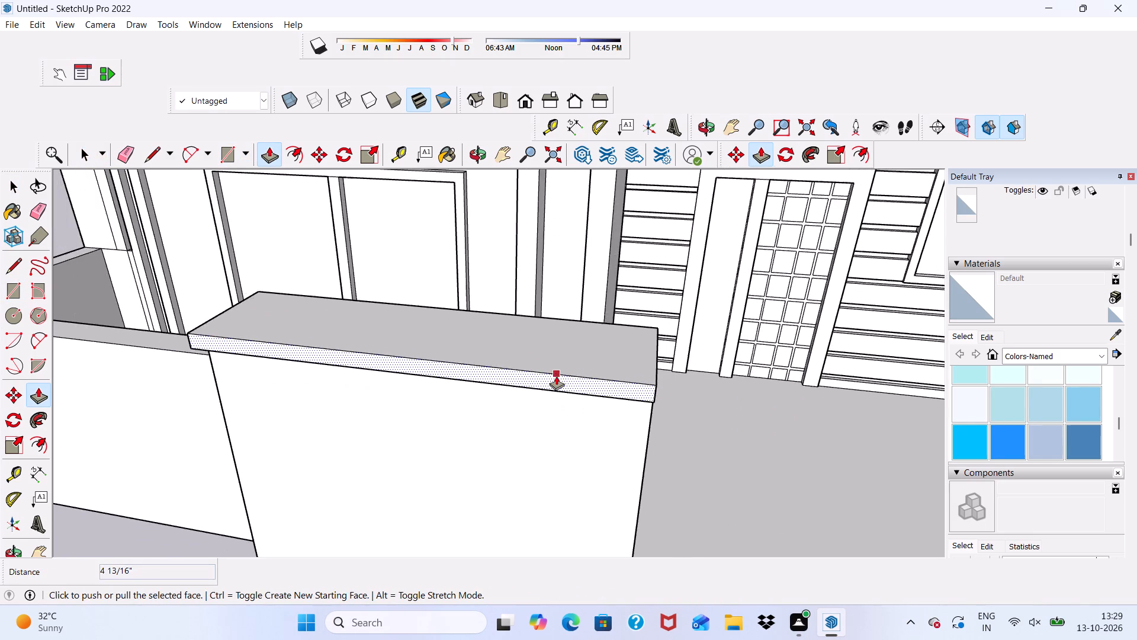
# Draw a rectangle about 2' 1 13/16" by 3 7/16" across the top of the raised panel's porch-side end, level with the projecting strip.
pyautogui.moveTo(556, 376); pyautogui.dragTo(438, 327, button='middle')
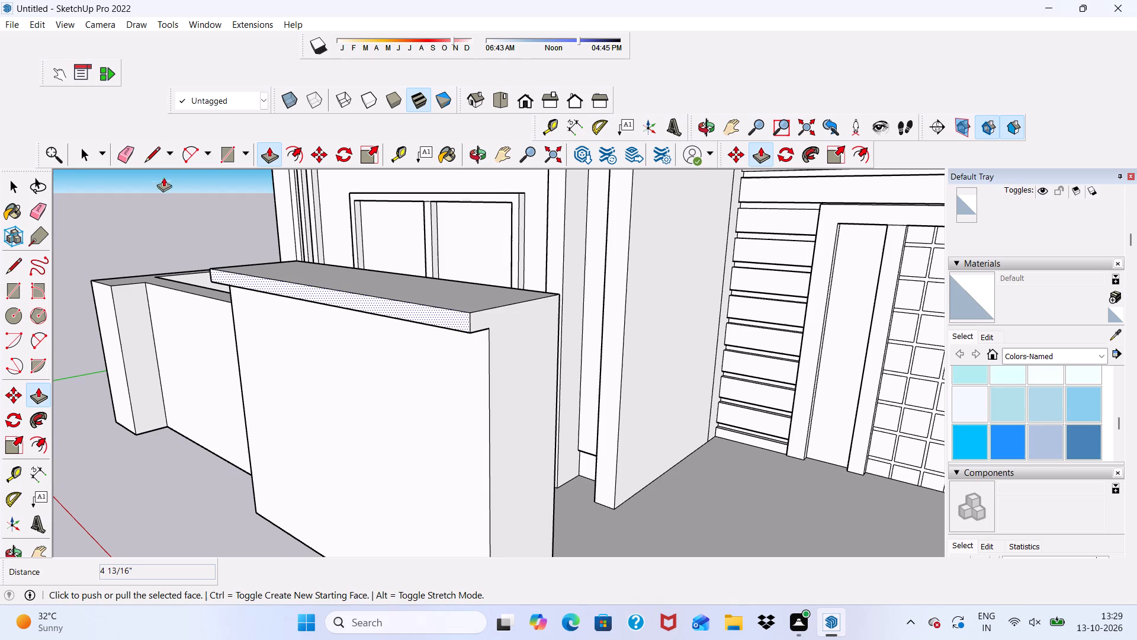
pyautogui.click(236, 152)
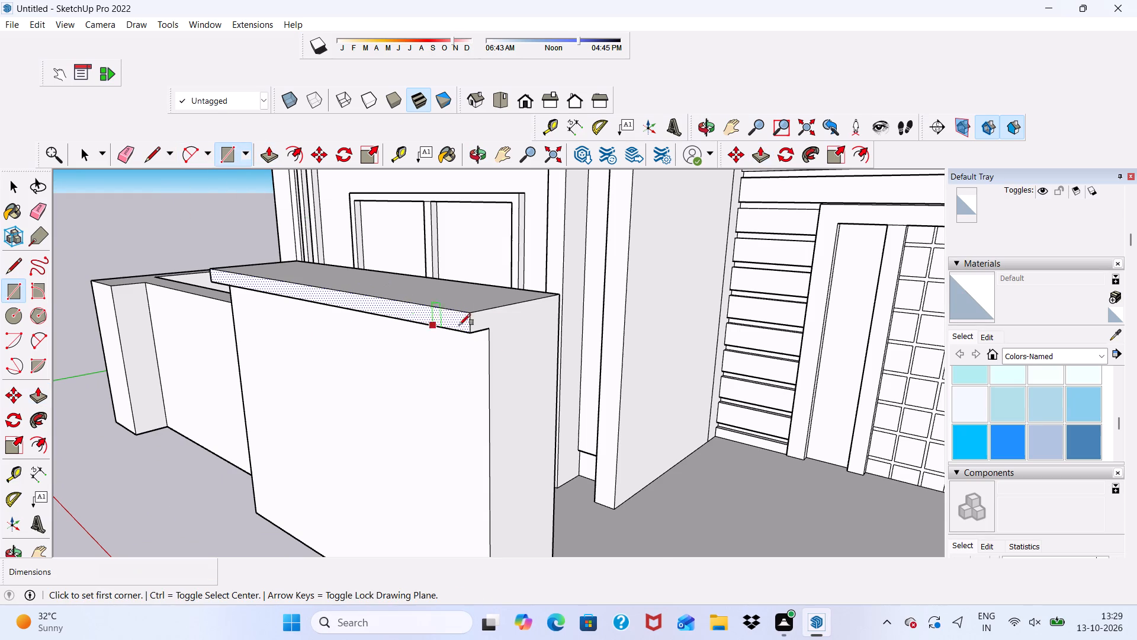
pyautogui.scroll(5, 515, 324)
pyautogui.click(434, 308)
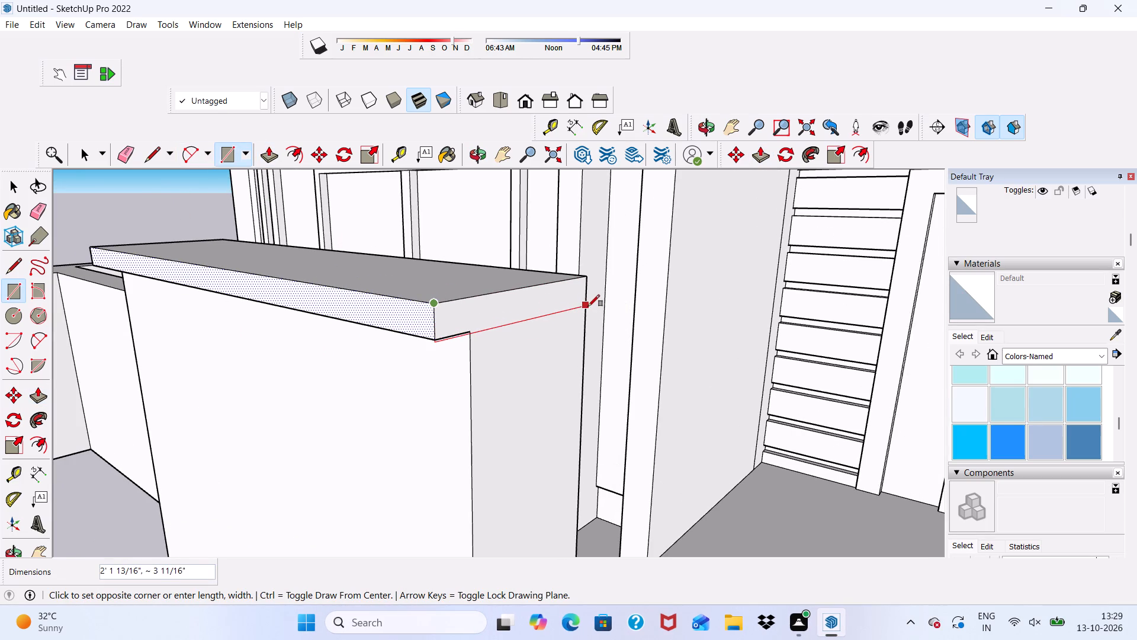
pyautogui.scroll(5, 589, 302)
pyautogui.scroll(-6, 582, 303)
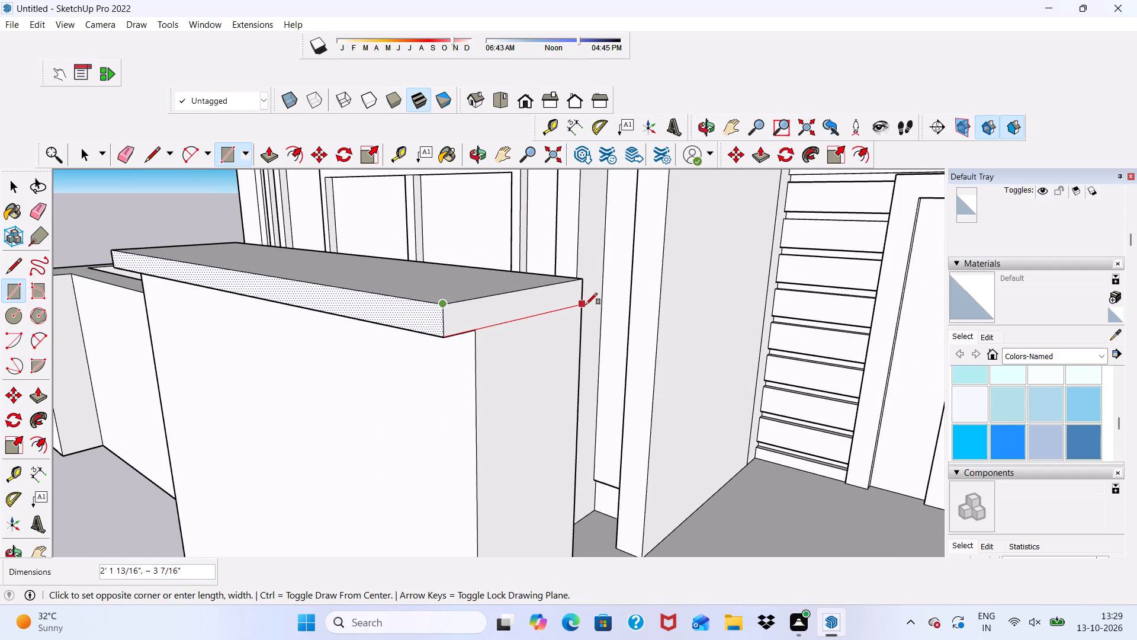
pyautogui.click(586, 305)
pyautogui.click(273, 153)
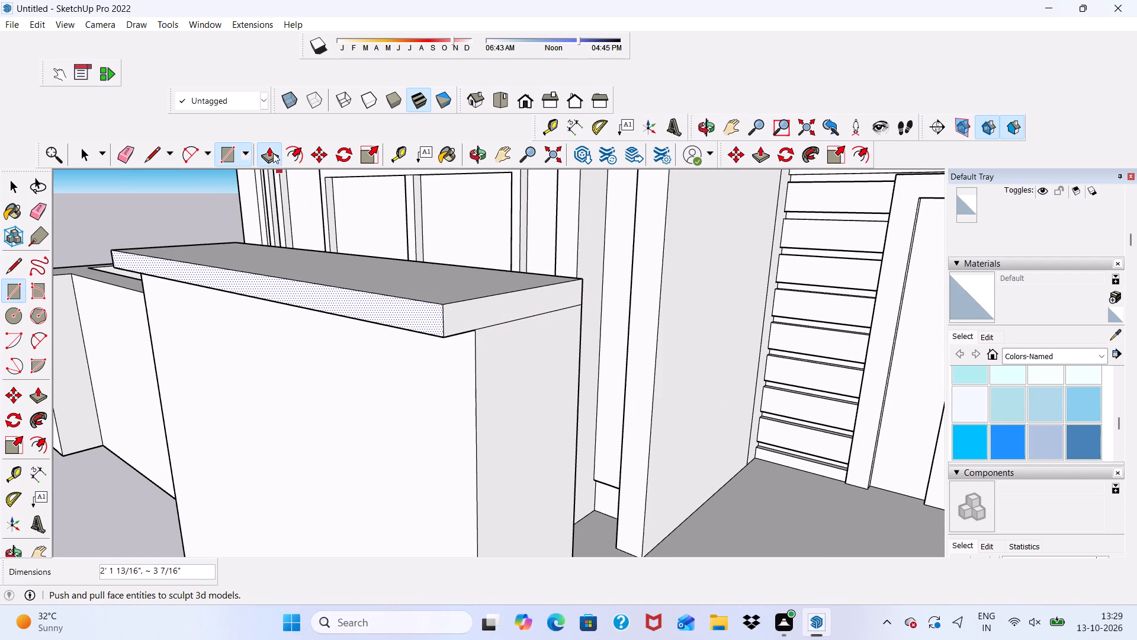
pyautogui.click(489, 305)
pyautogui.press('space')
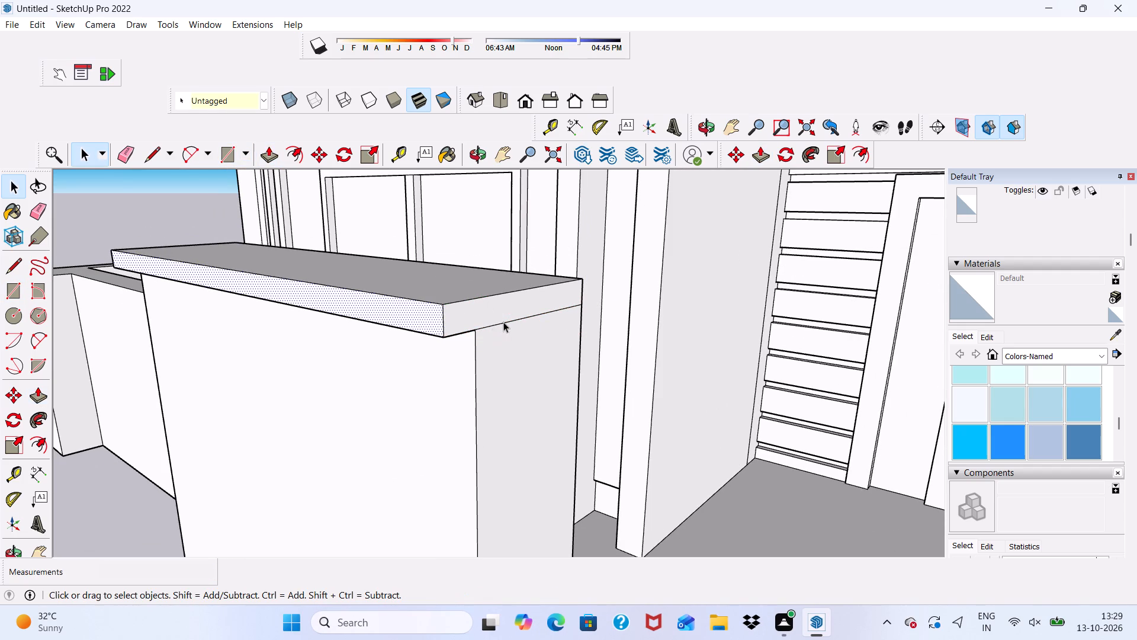
# Push/Pull the strip across the raised panel's porch-side end outward by about 3 11/16".
pyautogui.press('space')
pyautogui.press('space')
pyautogui.click(490, 316)
pyautogui.click(268, 155)
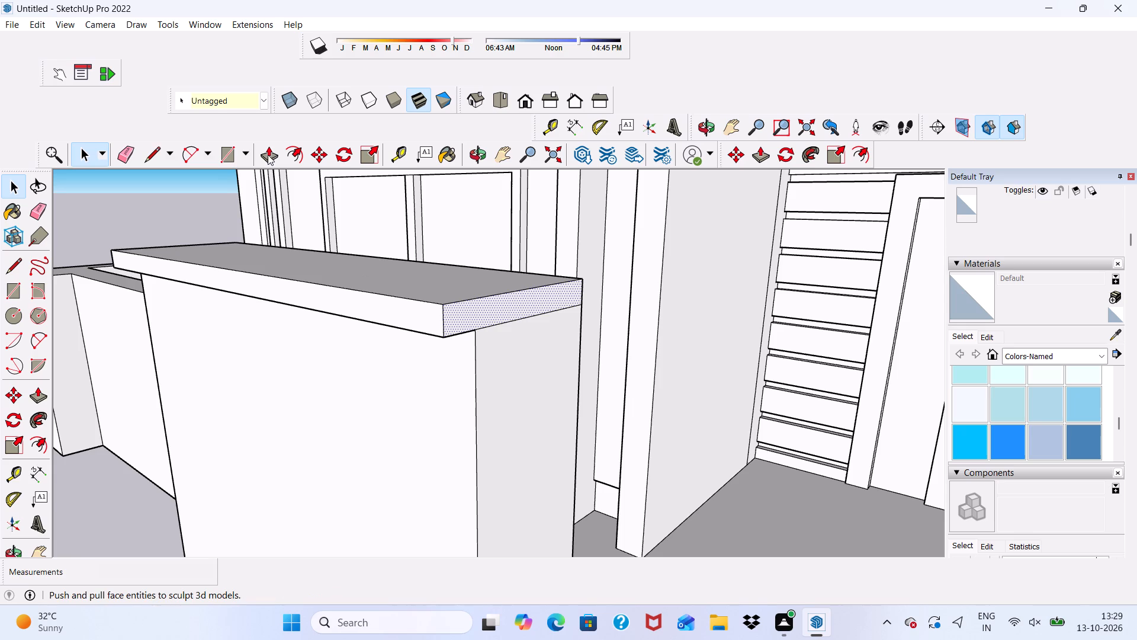
pyautogui.click(454, 309)
pyautogui.click(478, 322)
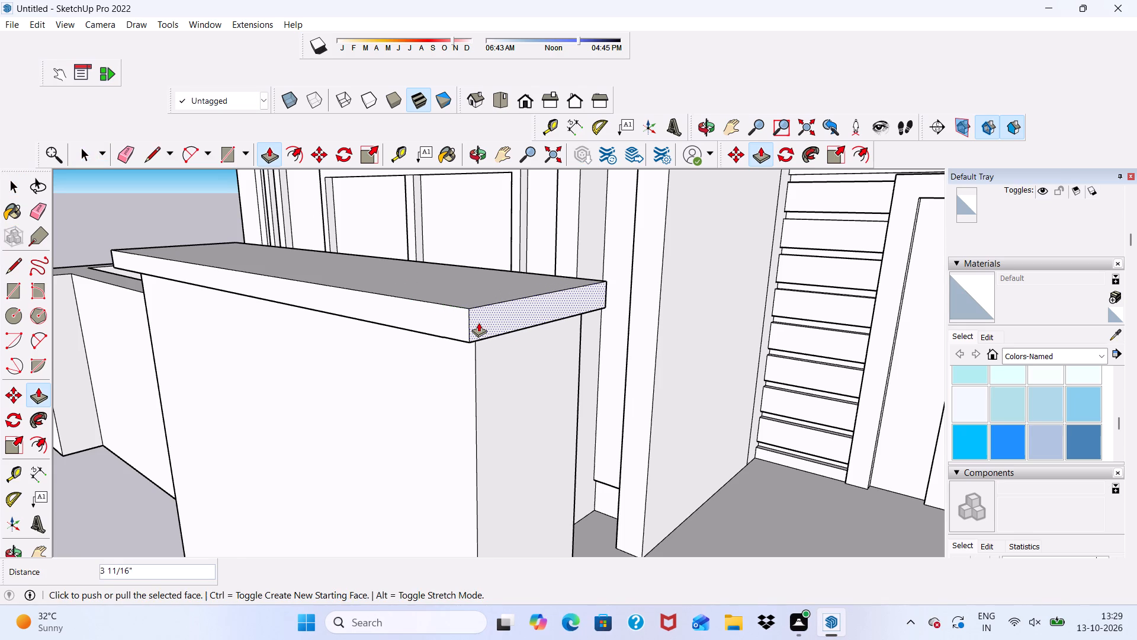
# Draw a rectangle about 2' 1 13/16" by 3 9/16" across the top of the raised panel's other end, above the lower wall.
pyautogui.scroll(-1, 474, 316)
pyautogui.moveTo(476, 315); pyautogui.dragTo(661, 284, button='middle')
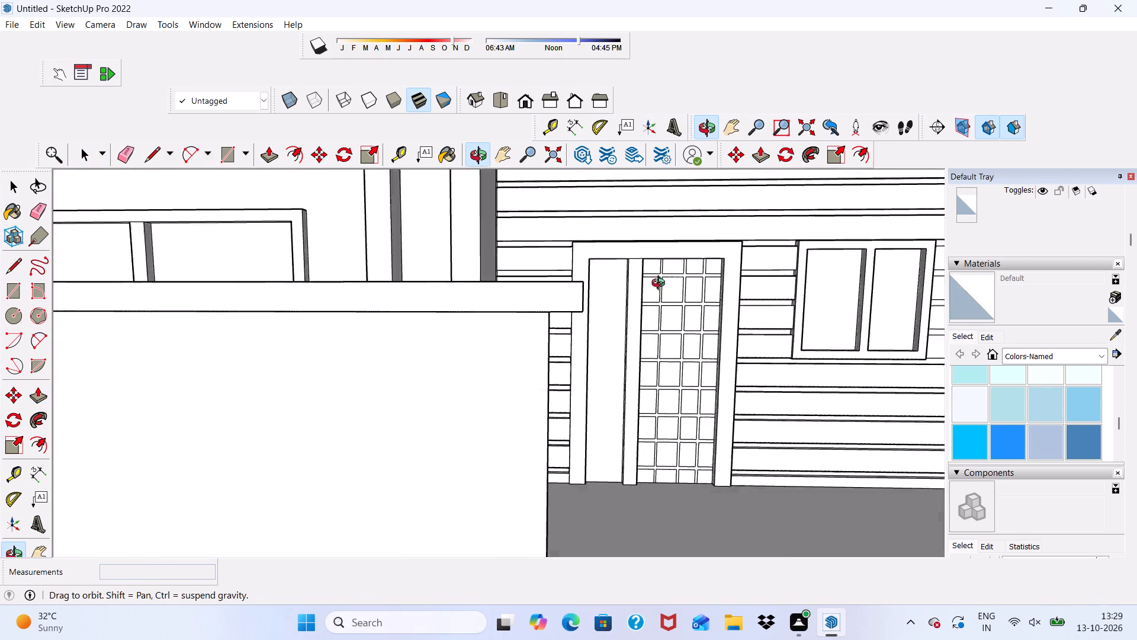
pyautogui.moveTo(661, 284); pyautogui.dragTo(695, 294, button='middle')
pyautogui.scroll(1, 717, 299)
pyautogui.scroll(-6, 720, 306)
pyautogui.moveTo(603, 340); pyautogui.dragTo(757, 359, button='middle')
pyautogui.scroll(-1, 603, 340)
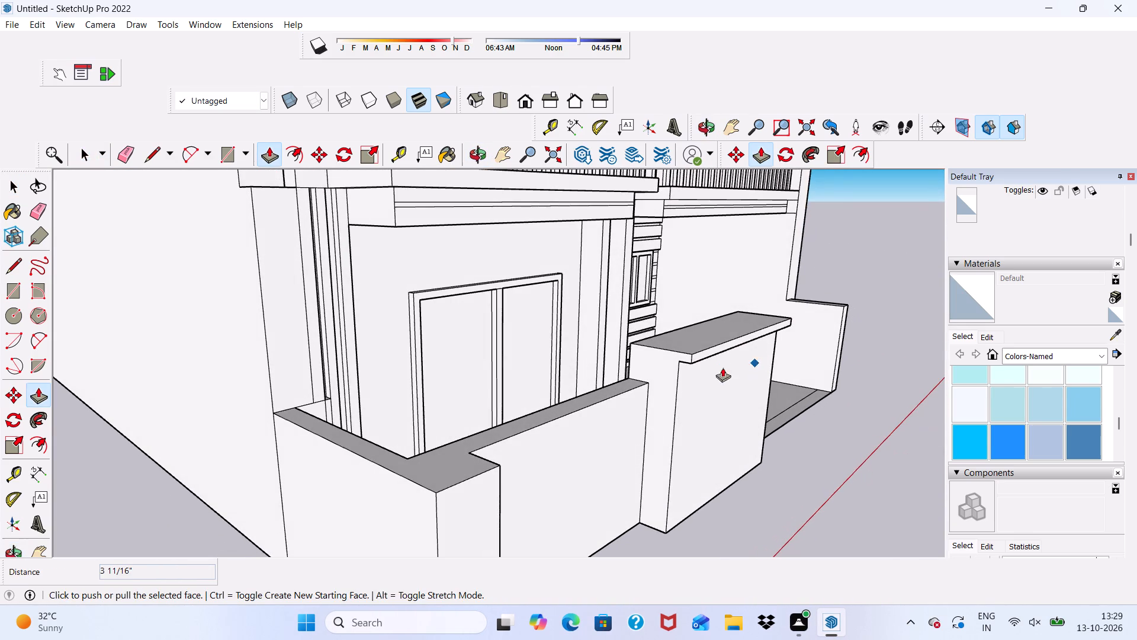
pyautogui.click(229, 154)
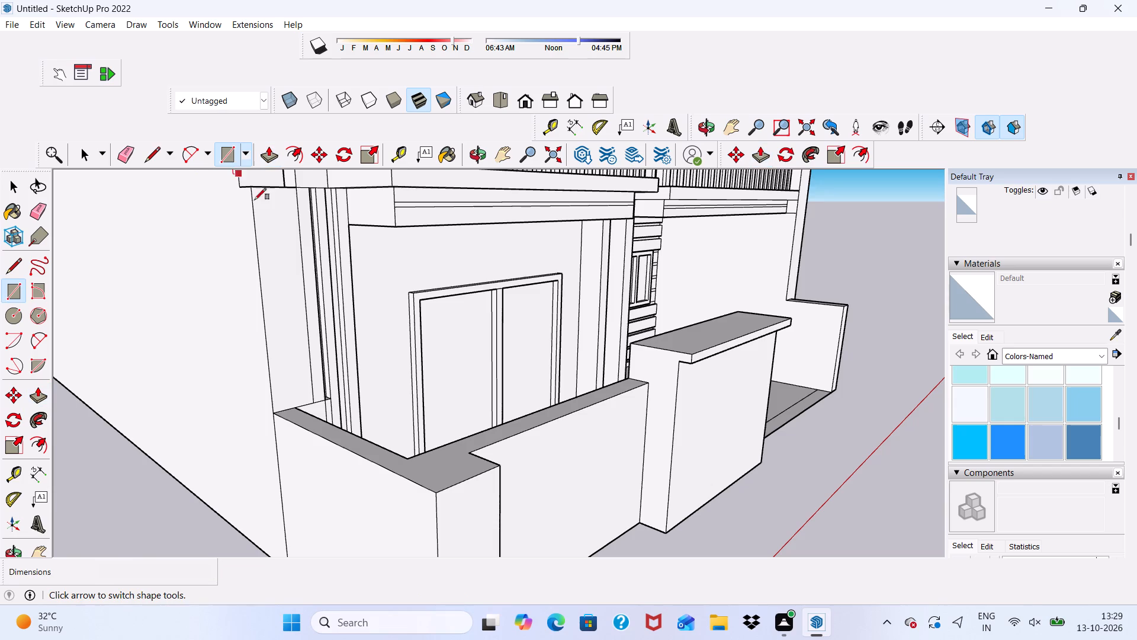
pyautogui.scroll(5, 637, 327)
pyautogui.scroll(-6, 638, 330)
pyautogui.scroll(6, 762, 424)
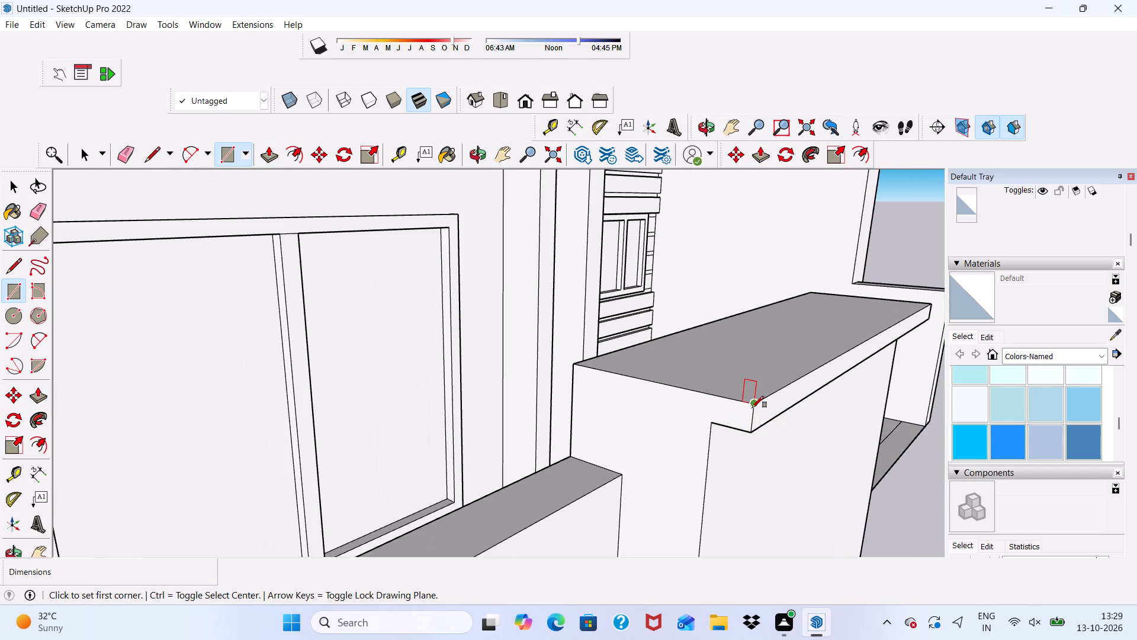
pyautogui.click(752, 407)
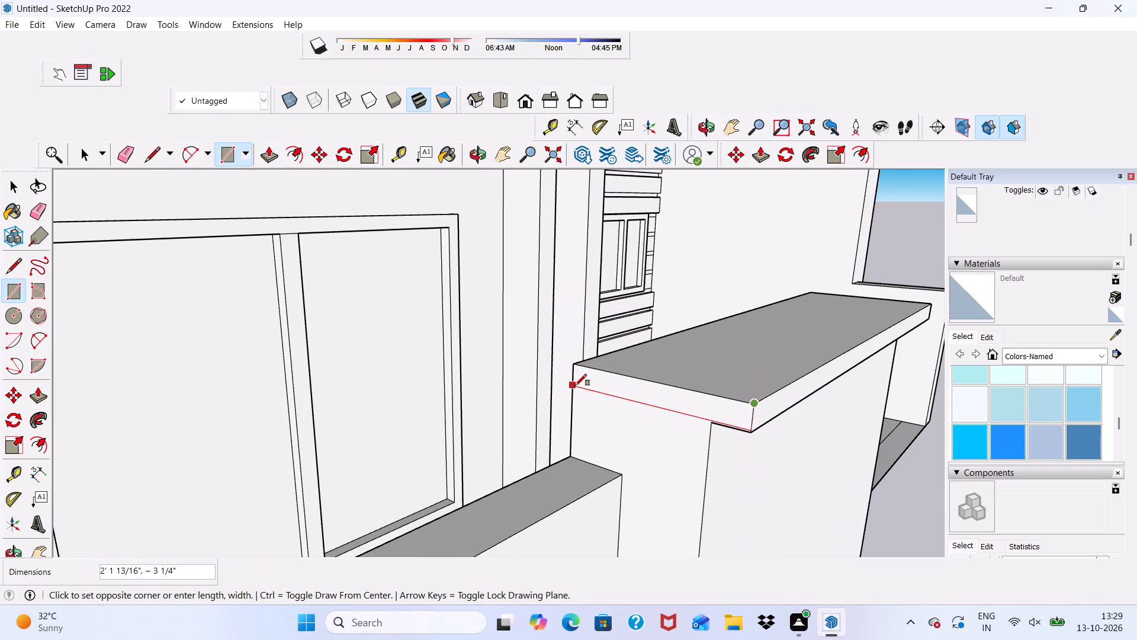
pyautogui.click(575, 388)
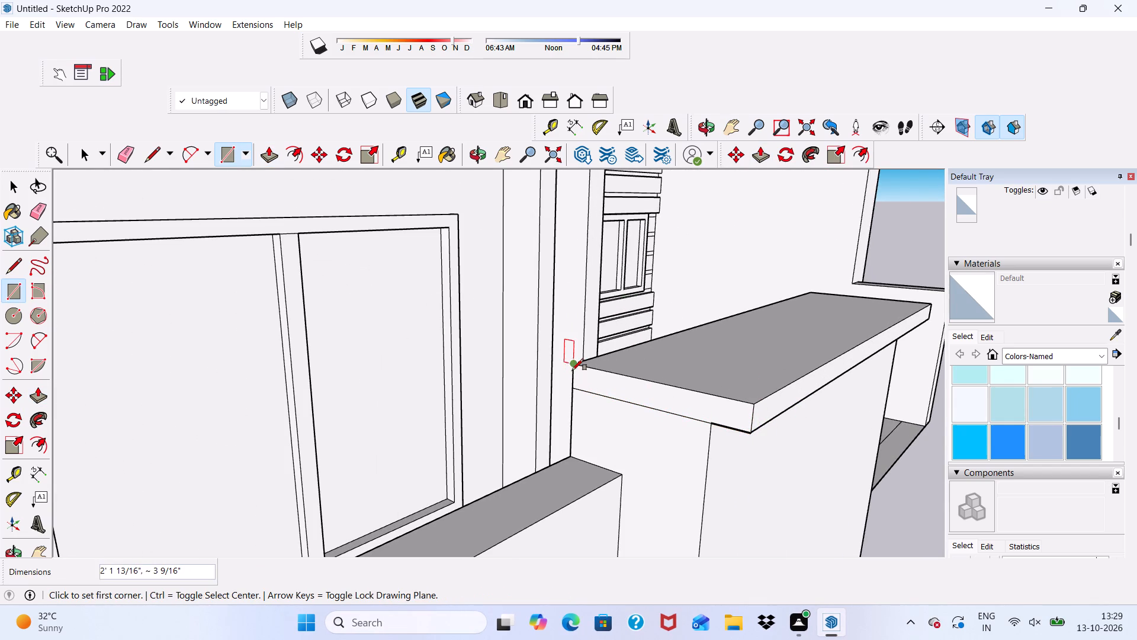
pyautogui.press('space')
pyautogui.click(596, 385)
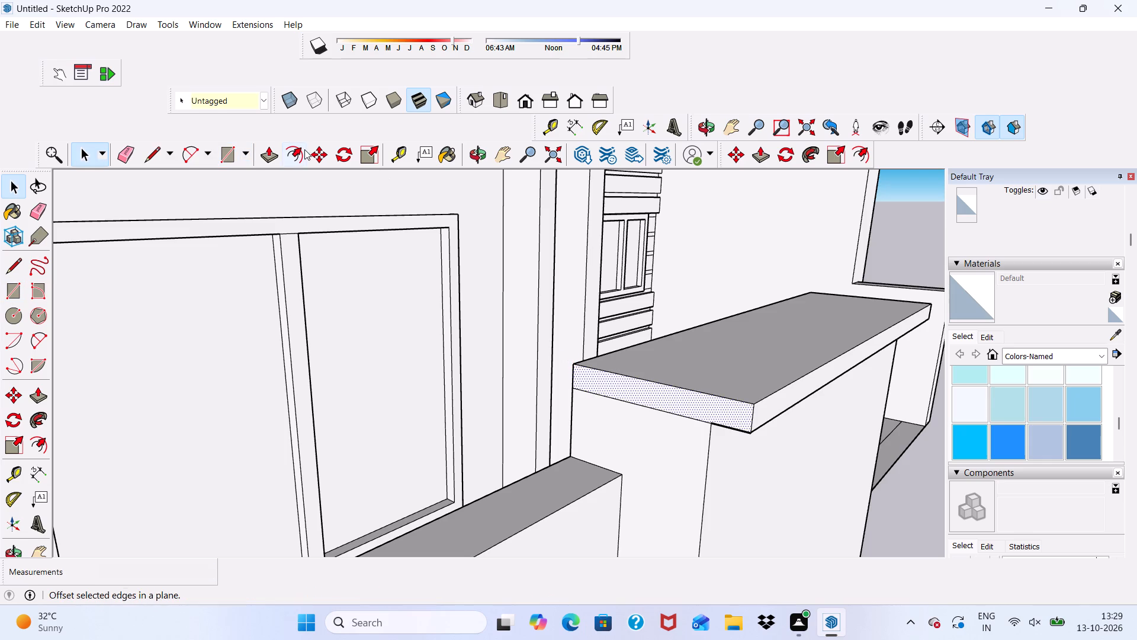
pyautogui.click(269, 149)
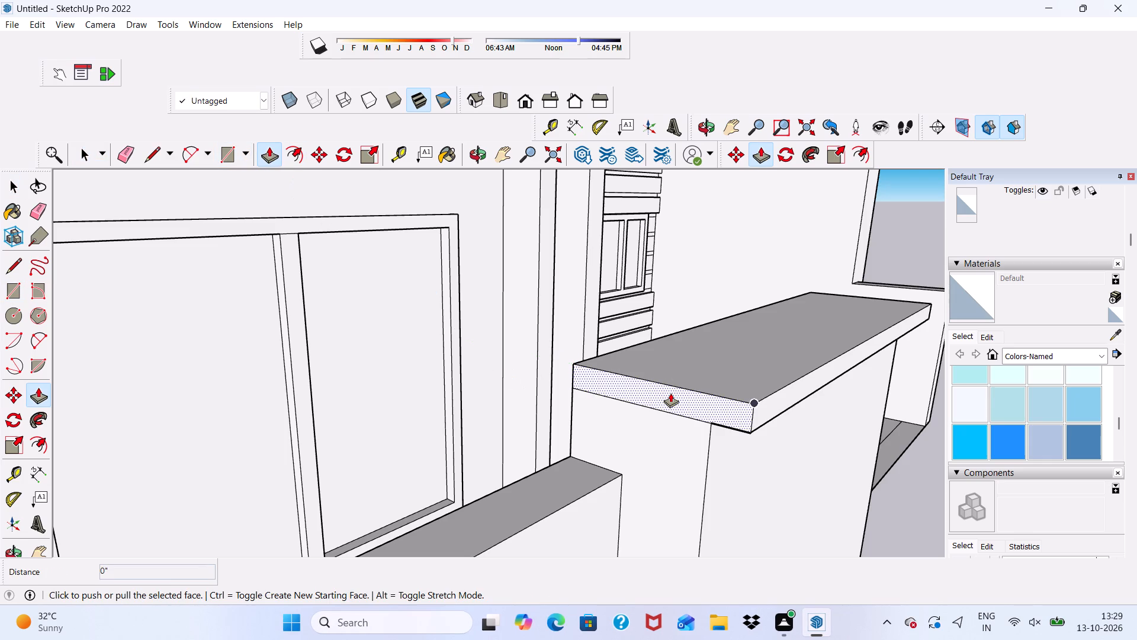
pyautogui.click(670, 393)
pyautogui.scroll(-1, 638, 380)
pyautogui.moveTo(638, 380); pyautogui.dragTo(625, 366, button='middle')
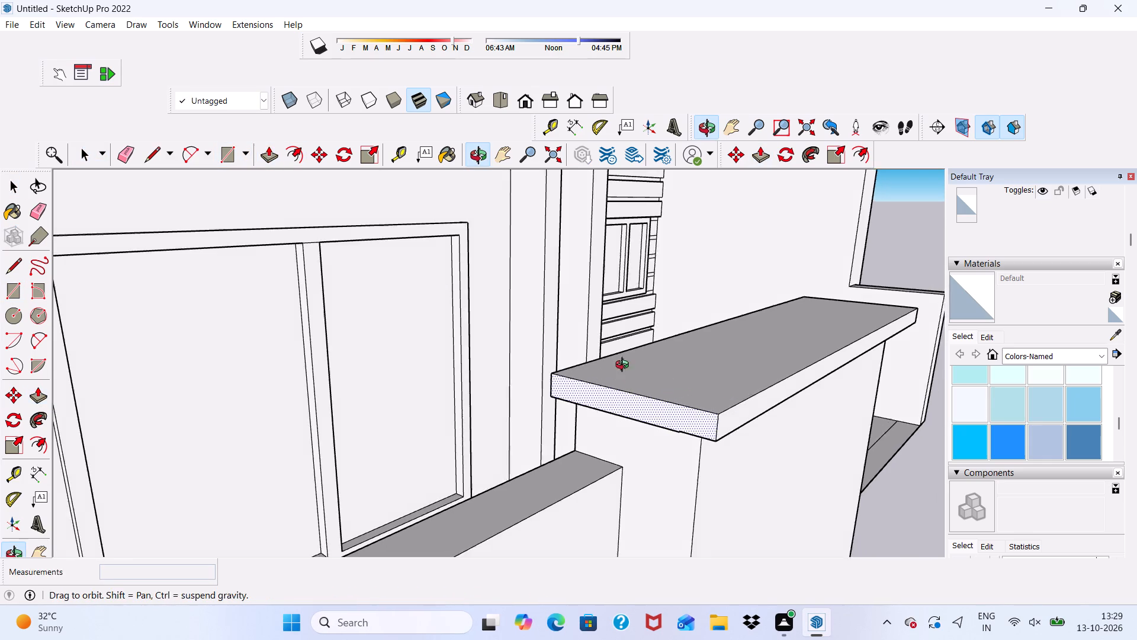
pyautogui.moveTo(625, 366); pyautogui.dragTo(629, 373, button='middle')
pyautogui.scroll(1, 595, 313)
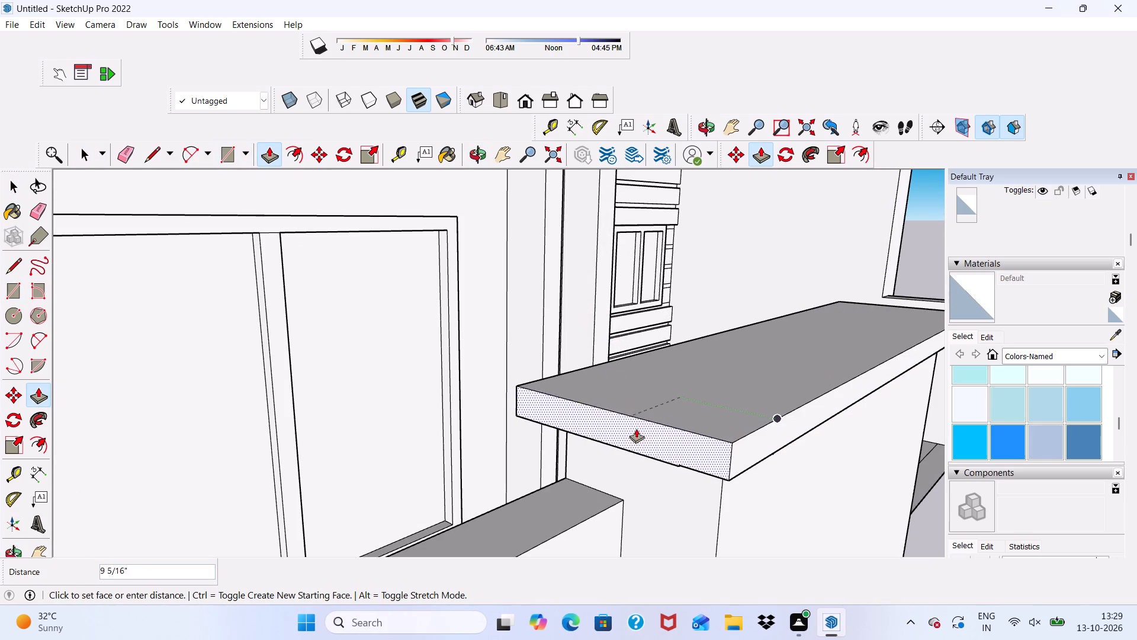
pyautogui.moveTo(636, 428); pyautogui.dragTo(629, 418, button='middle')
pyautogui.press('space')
# Push/Pull the strip at the raised panel's lower-wall end outward by about 3 9/16".
pyautogui.scroll(-4, 689, 412)
pyautogui.moveTo(703, 441); pyautogui.dragTo(686, 421, button='middle')
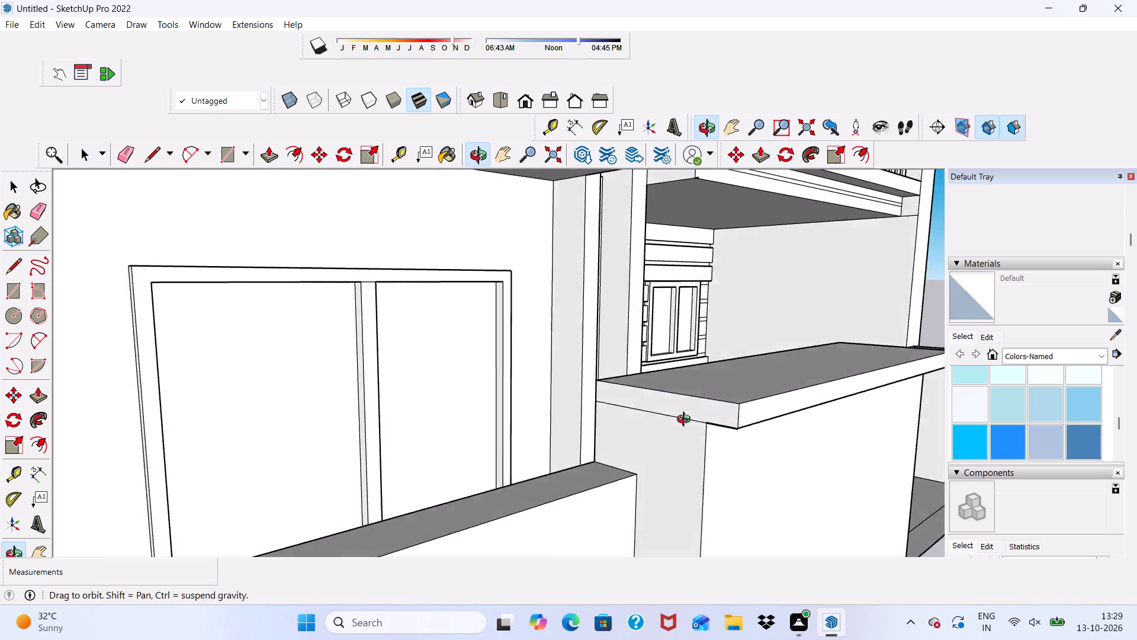
pyautogui.moveTo(686, 421); pyautogui.dragTo(626, 396, button='middle')
pyautogui.scroll(5, 624, 391)
pyautogui.click(634, 365)
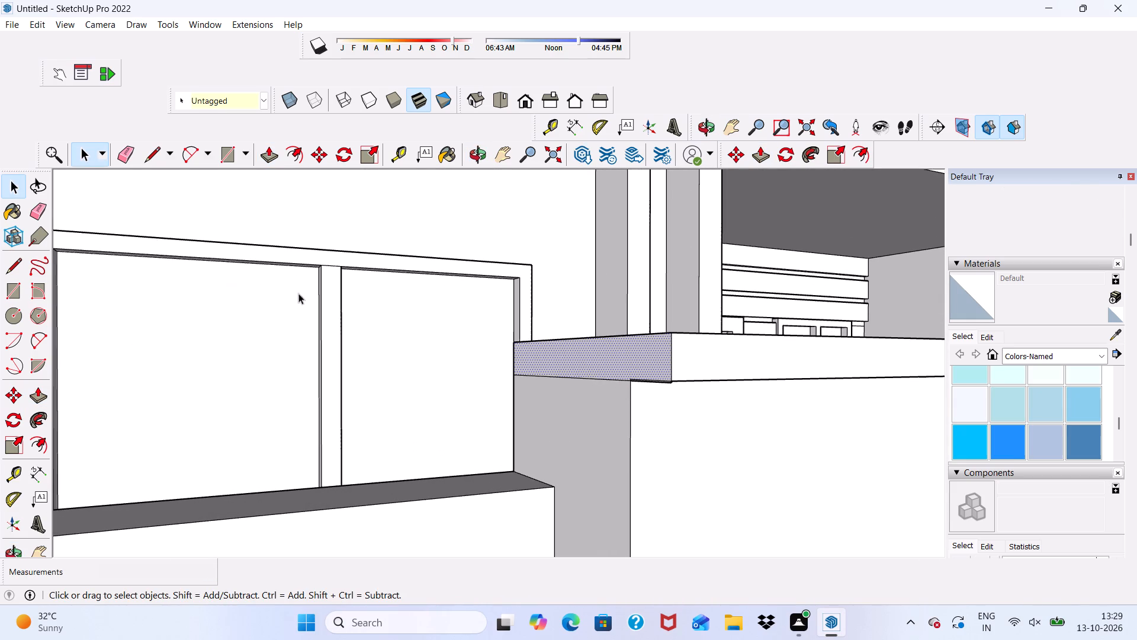
pyautogui.click(269, 160)
pyautogui.click(539, 351)
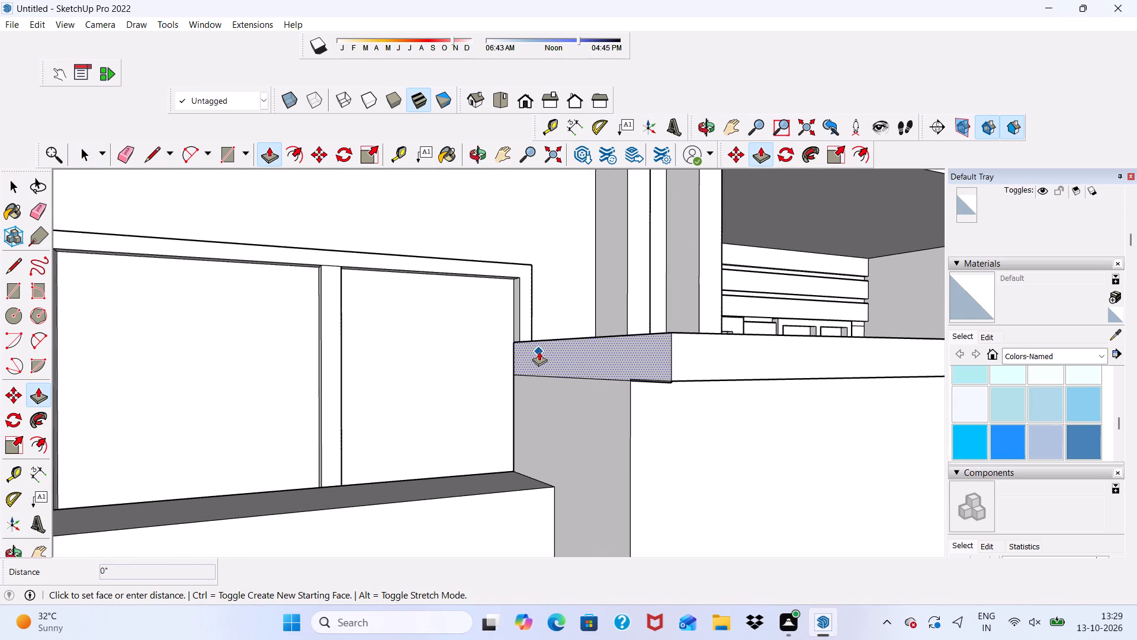
pyautogui.click(507, 349)
# Erase the short seam line across the front cap band's underside near the raised panel's lower-wall end.
pyautogui.scroll(-6, 589, 397)
pyautogui.moveTo(790, 426); pyautogui.dragTo(738, 357, button='middle')
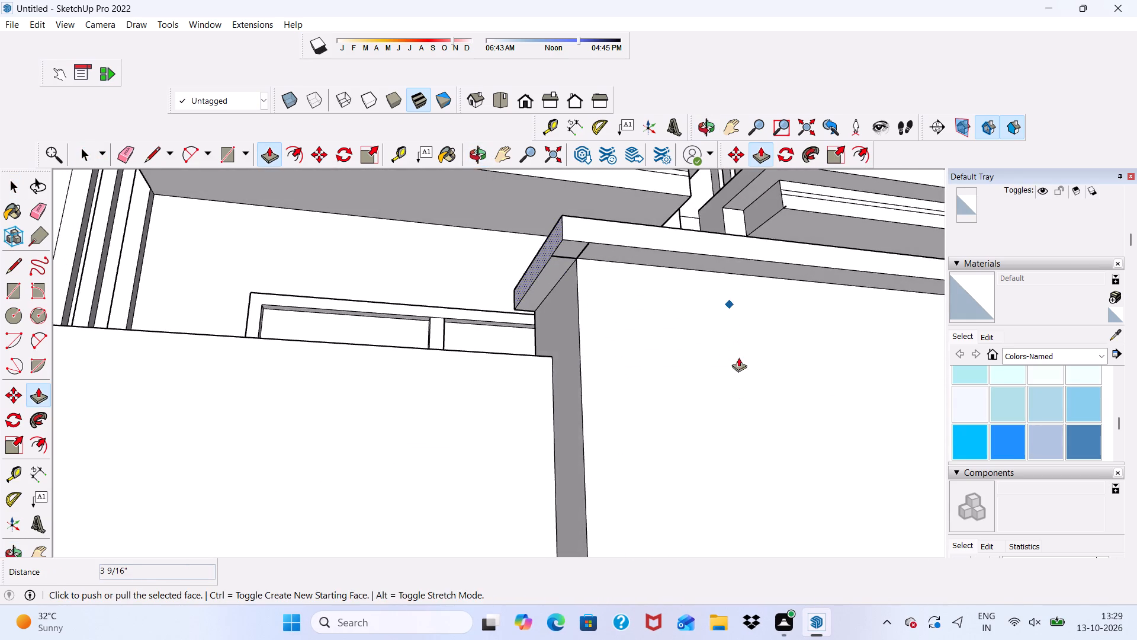
pyautogui.scroll(-9, 701, 354)
pyautogui.press('space')
pyautogui.moveTo(584, 391); pyautogui.dragTo(496, 420, button='middle')
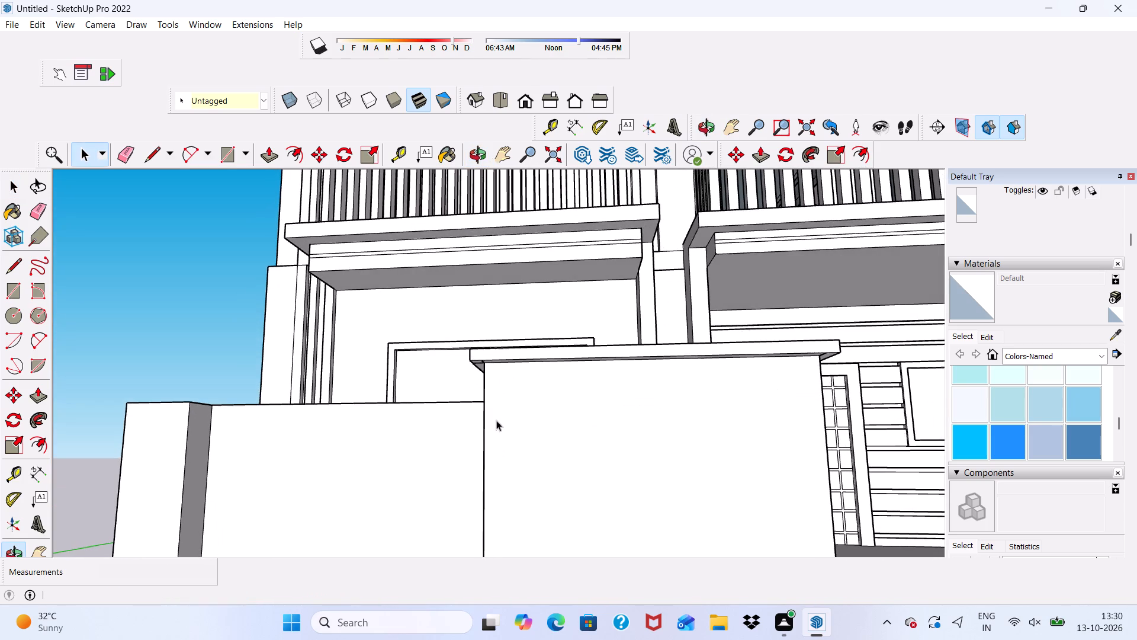
pyautogui.moveTo(183, 125); pyautogui.dragTo(183, 259)
pyautogui.moveTo(1136, 552); pyautogui.dragTo(1136, 164)
pyautogui.moveTo(1060, 68); pyautogui.dragTo(0, 563)
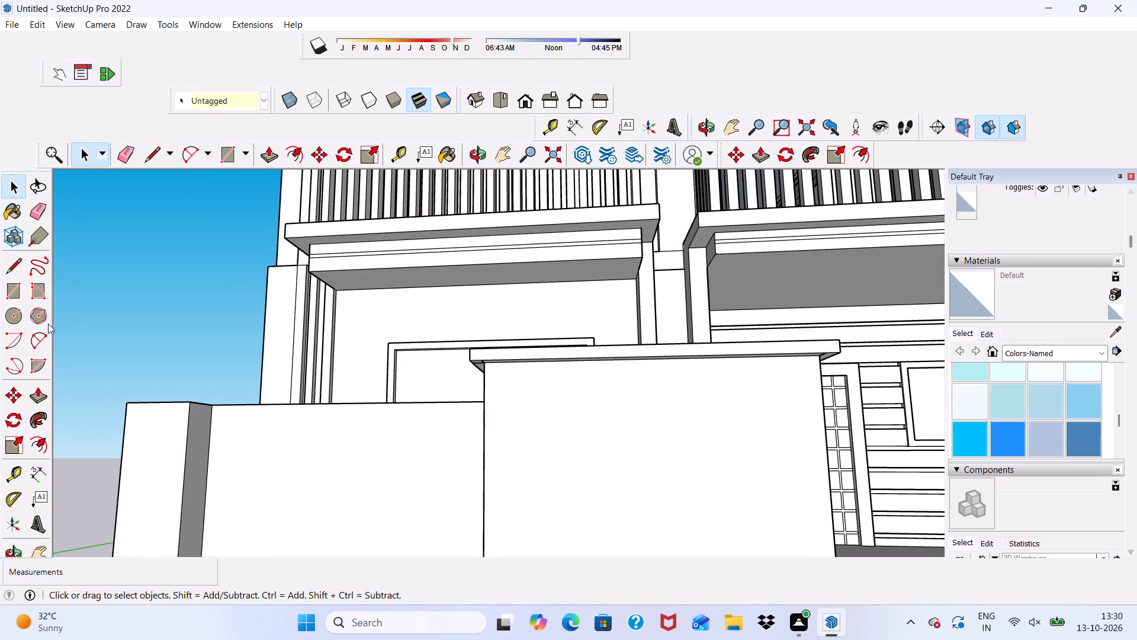
pyautogui.click(126, 155)
pyautogui.scroll(4, 363, 338)
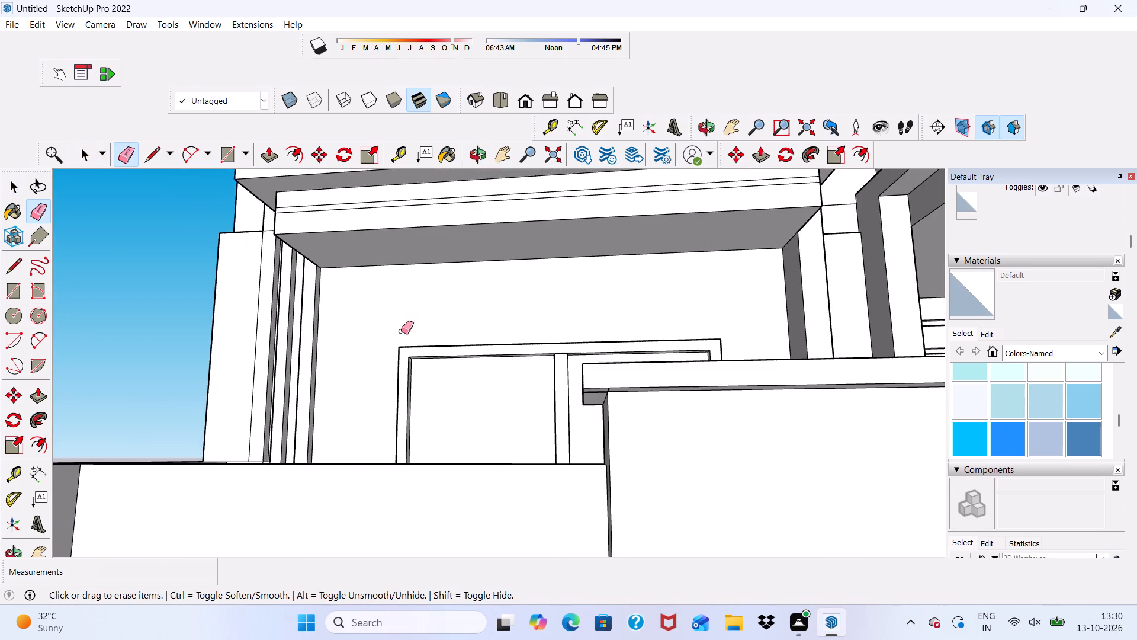
pyautogui.scroll(4, 583, 395)
pyautogui.scroll(-1, 595, 388)
pyautogui.moveTo(595, 388); pyautogui.dragTo(606, 348)
pyautogui.moveTo(595, 388); pyautogui.dragTo(609, 339, button='middle')
pyautogui.click(608, 343)
pyautogui.scroll(5, 609, 340)
pyautogui.moveTo(626, 398); pyautogui.dragTo(629, 396)
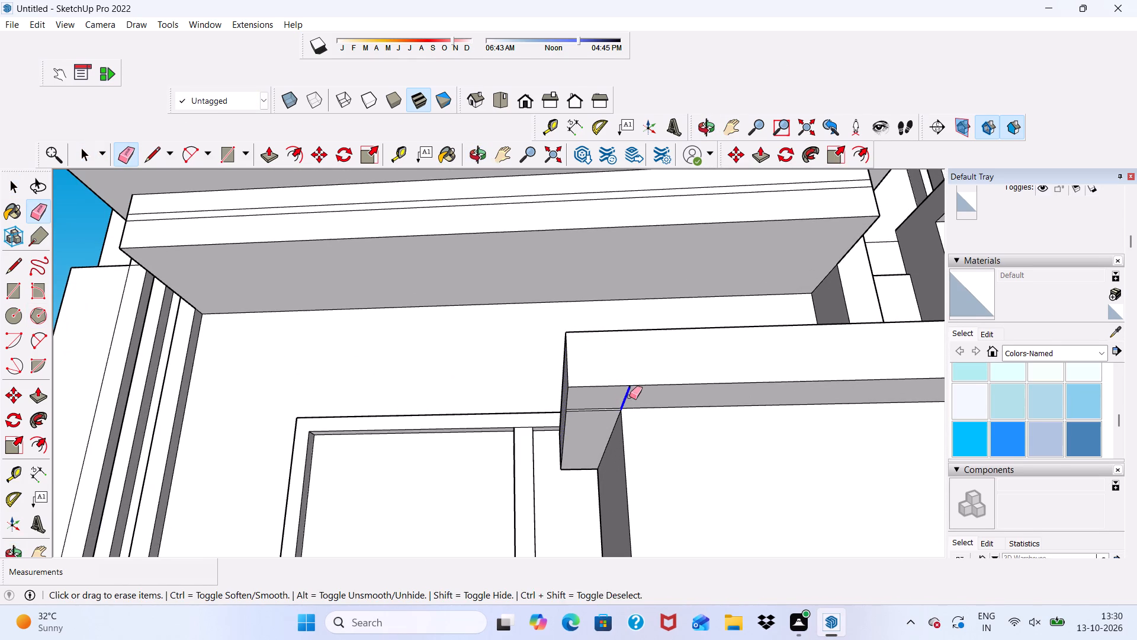
pyautogui.moveTo(629, 396); pyautogui.dragTo(633, 395)
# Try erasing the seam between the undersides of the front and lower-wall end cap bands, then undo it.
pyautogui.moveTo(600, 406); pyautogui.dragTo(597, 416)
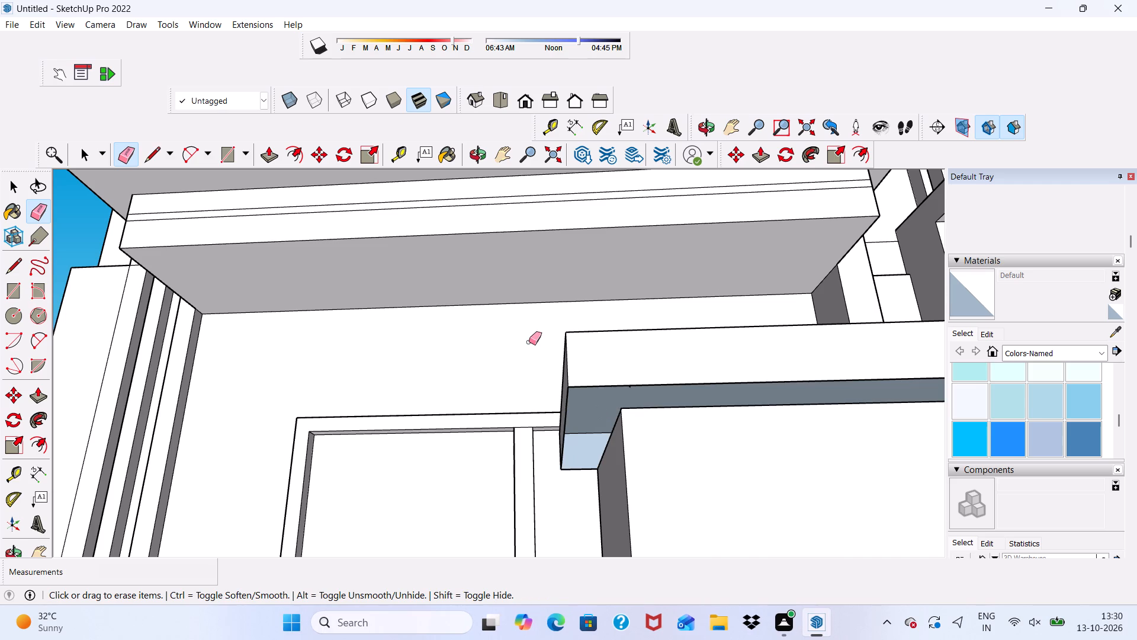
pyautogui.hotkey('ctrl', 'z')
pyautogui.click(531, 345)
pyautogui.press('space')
# Push/Pull the front cap band's underside by about 1/8" to level it with the lower-wall end band's underside.
pyautogui.scroll(5, 655, 411)
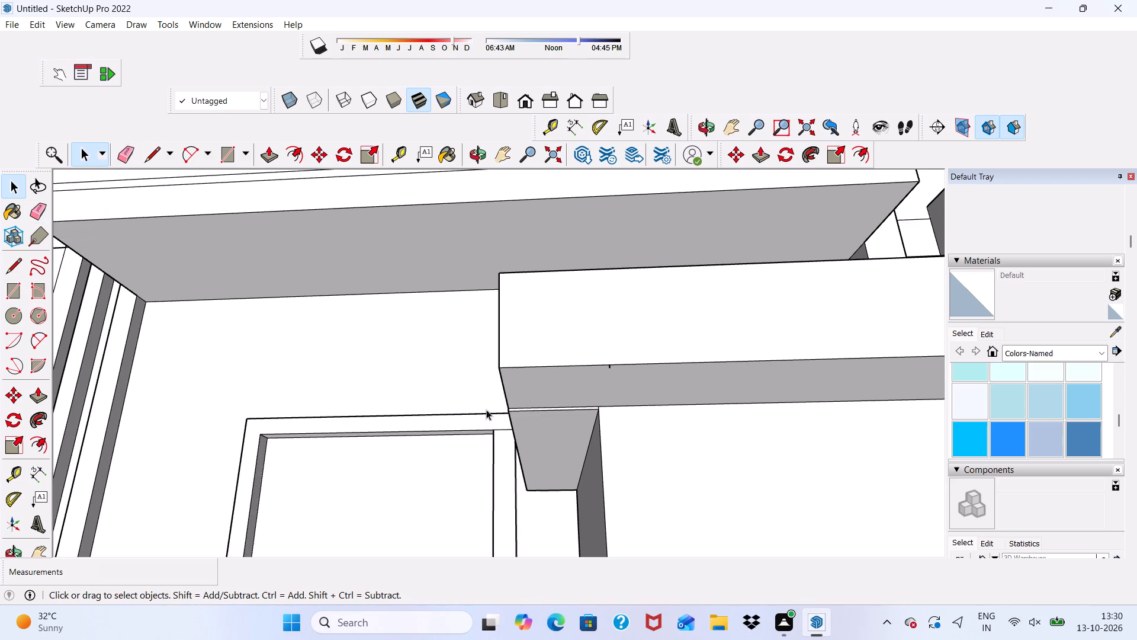
pyautogui.scroll(1, 356, 340)
pyautogui.click(273, 151)
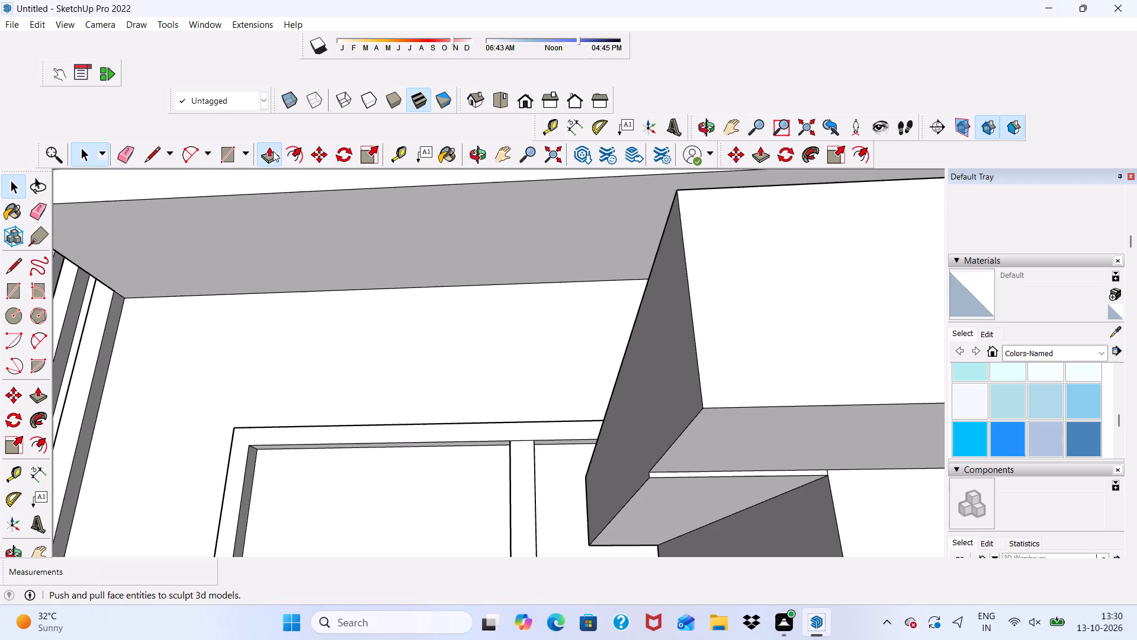
pyautogui.scroll(1, 768, 431)
pyautogui.click(767, 428)
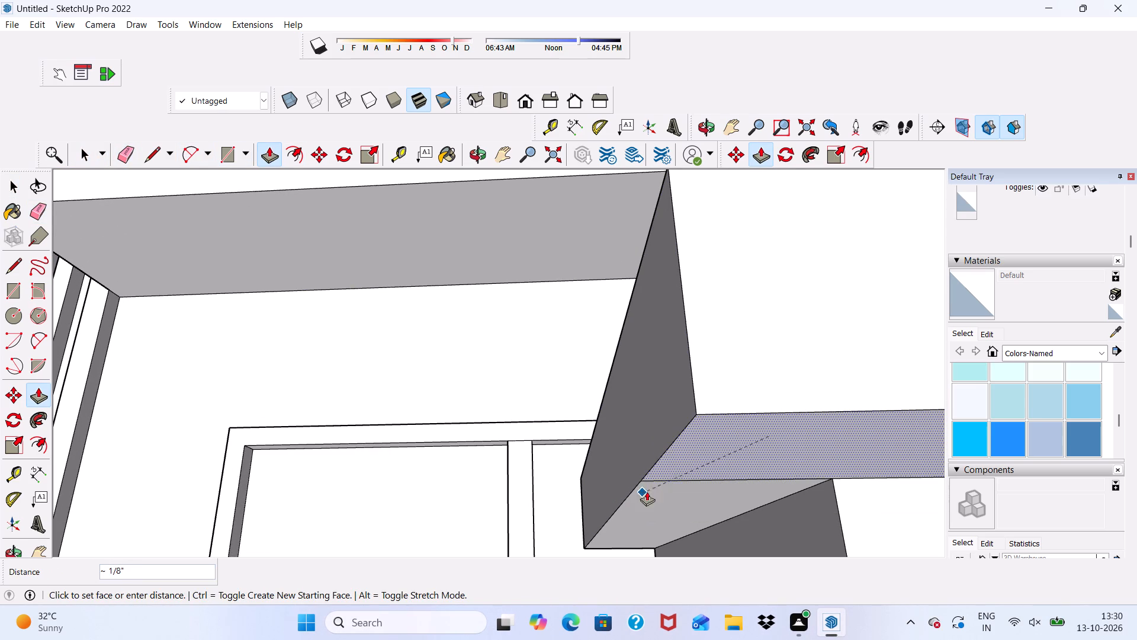
pyautogui.click(657, 479)
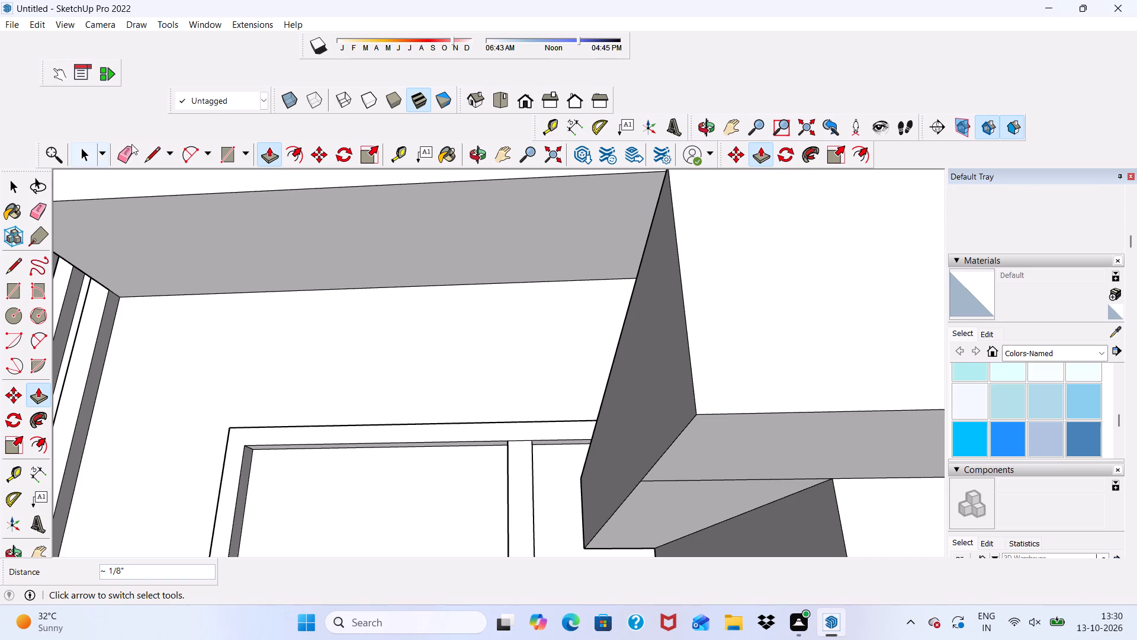
# Erase the seam line between the front and lower-wall end cap band undersides.
pyautogui.click(129, 146)
pyautogui.moveTo(788, 462); pyautogui.dragTo(770, 479)
# Push/Pull the porch-side end cap band's underside by about 1/8" to level it with the front band's underside.
pyautogui.scroll(-6, 712, 449)
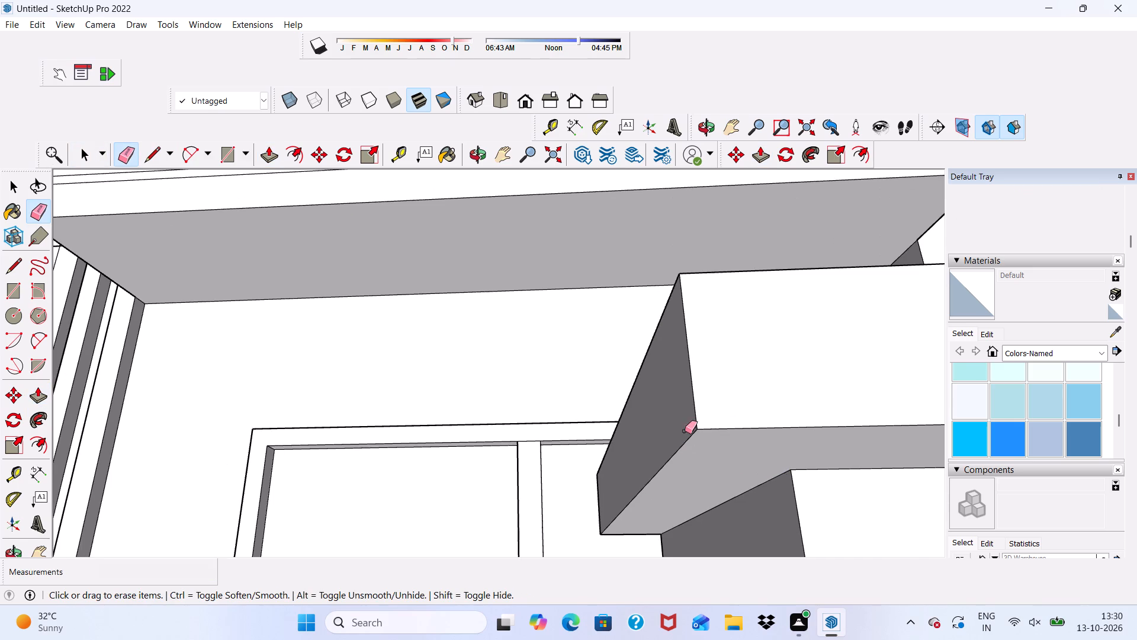
pyautogui.scroll(-12, 673, 410)
pyautogui.scroll(-4, 598, 437)
pyautogui.moveTo(673, 472); pyautogui.dragTo(480, 531, button='middle')
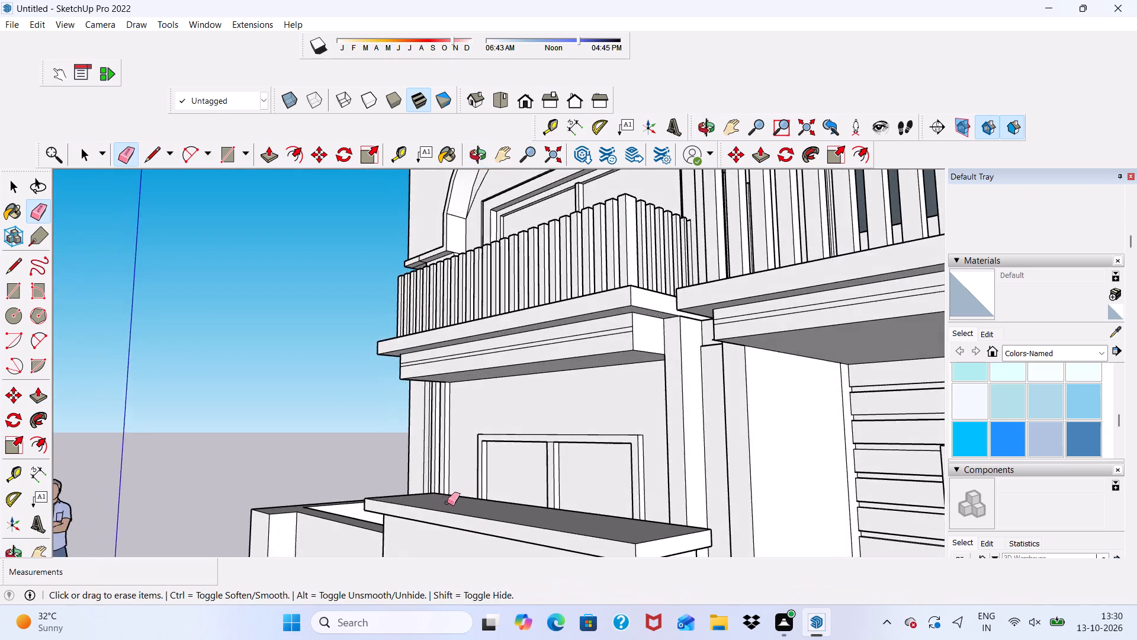
pyautogui.scroll(-5, 436, 476)
pyautogui.moveTo(651, 485); pyautogui.dragTo(745, 345, button='middle')
pyautogui.scroll(6, 692, 351)
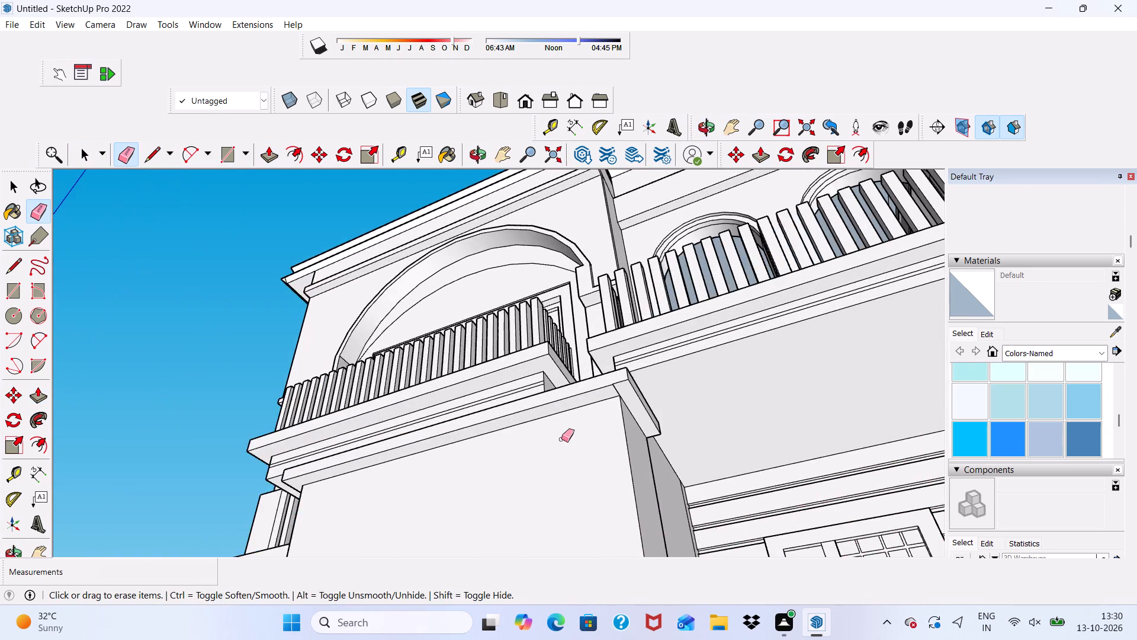
pyautogui.scroll(6, 561, 439)
pyautogui.scroll(11, 605, 378)
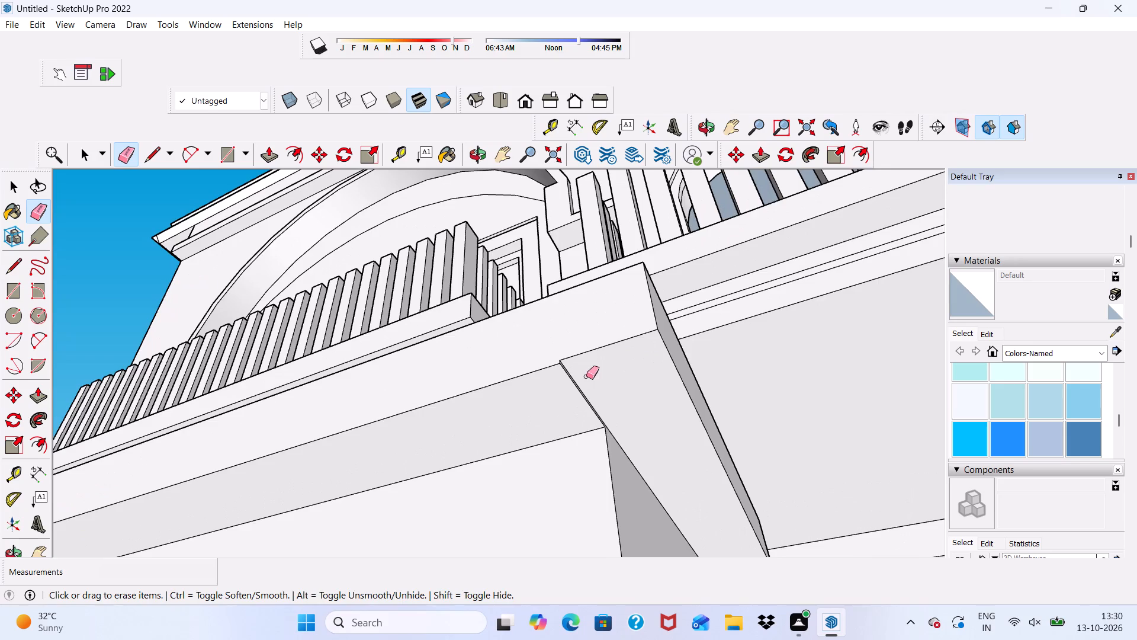
pyautogui.moveTo(585, 376); pyautogui.dragTo(521, 407, button='middle')
pyautogui.scroll(10, 560, 395)
pyautogui.press('space')
pyautogui.click(546, 335)
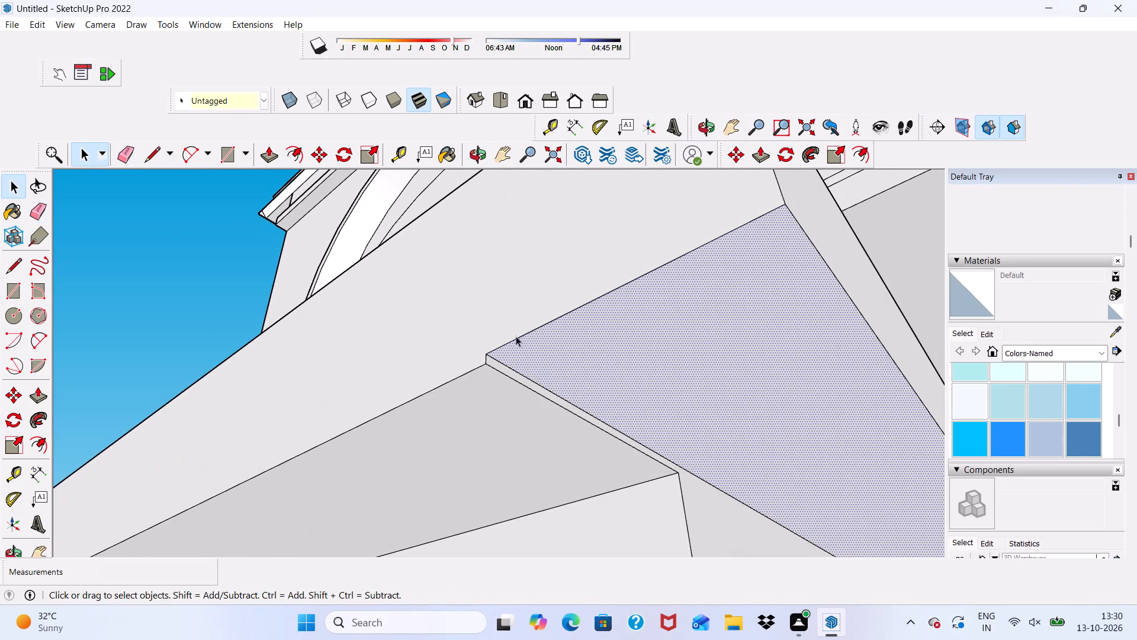
pyautogui.click(275, 151)
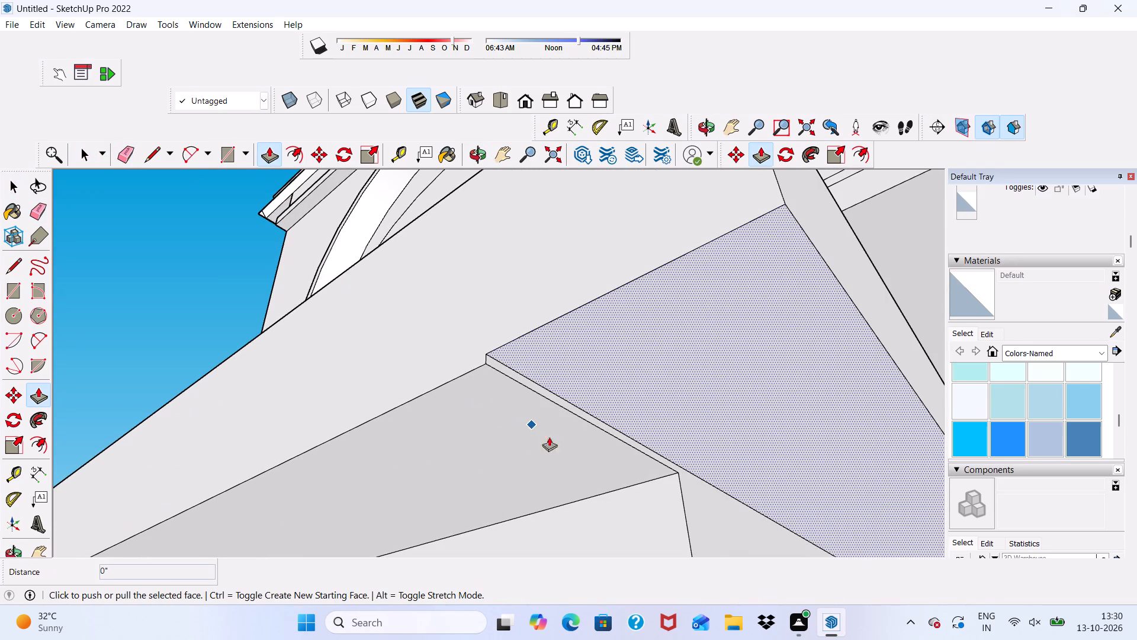
pyautogui.click(619, 363)
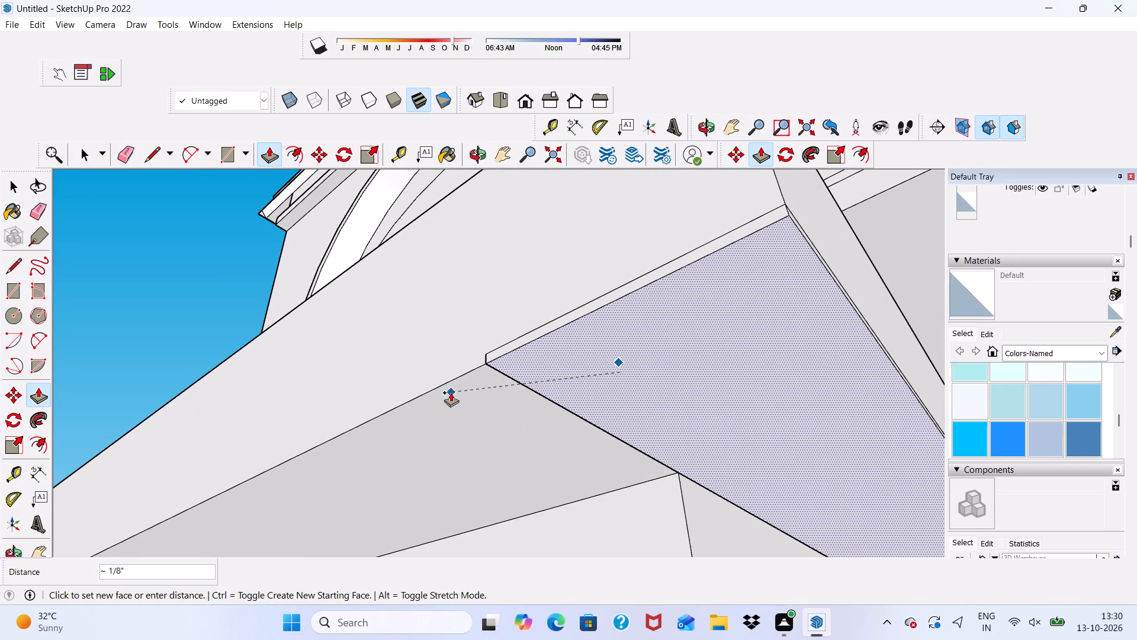
pyautogui.click(473, 377)
# Erase the leftover seam lines and short edge at the cap band's porch-side front corner, merging the underside faces.
pyautogui.press('space')
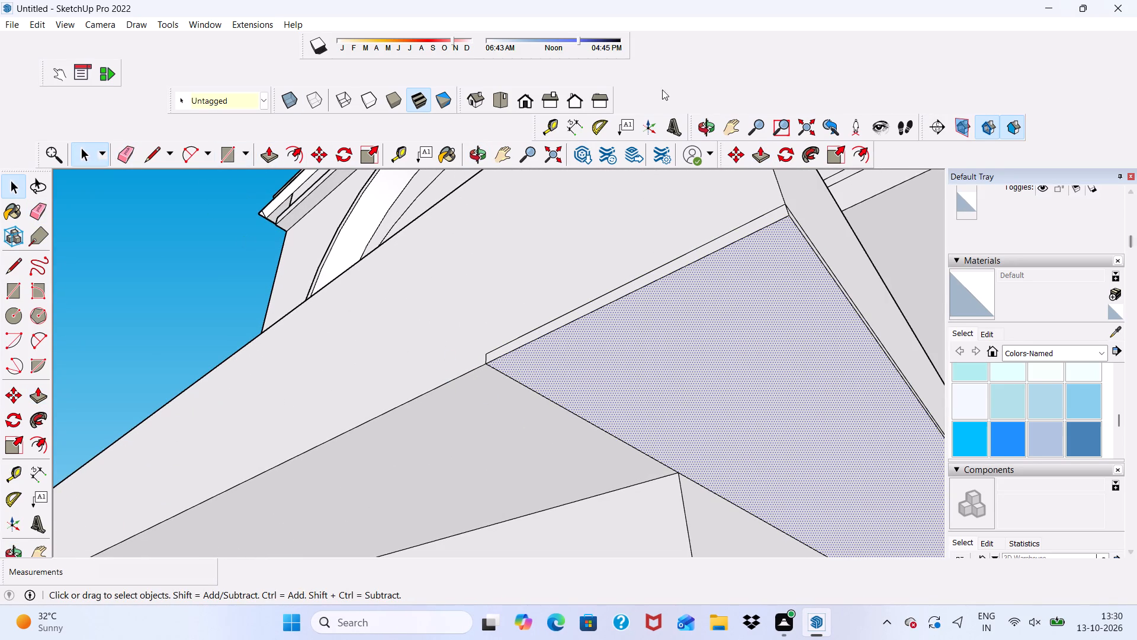
pyautogui.moveTo(116, 256); pyautogui.dragTo(0, 122)
pyautogui.moveTo(0, 117); pyautogui.dragTo(5, 124)
pyautogui.moveTo(24, 124); pyautogui.dragTo(69, 131)
pyautogui.click(85, 137)
pyautogui.moveTo(103, 149); pyautogui.dragTo(118, 155)
pyautogui.tripleClick(121, 156)
pyautogui.moveTo(121, 156); pyautogui.dragTo(124, 163)
pyautogui.moveTo(250, 302); pyautogui.dragTo(318, 351)
pyautogui.moveTo(352, 366); pyautogui.dragTo(373, 367)
pyautogui.moveTo(421, 372); pyautogui.dragTo(486, 392)
pyautogui.moveTo(496, 407); pyautogui.dragTo(505, 419)
pyautogui.moveTo(512, 421); pyautogui.dragTo(527, 413)
pyautogui.tripleClick(545, 402)
pyautogui.click(547, 403)
pyautogui.doubleClick(542, 413)
pyautogui.moveTo(541, 416); pyautogui.dragTo(531, 383)
pyautogui.moveTo(519, 346); pyautogui.dragTo(518, 339)
pyautogui.scroll(5, 518, 339)
pyautogui.tripleClick(518, 339)
pyautogui.moveTo(519, 344); pyautogui.dragTo(526, 357)
pyautogui.click(531, 363)
pyautogui.tripleClick(532, 359)
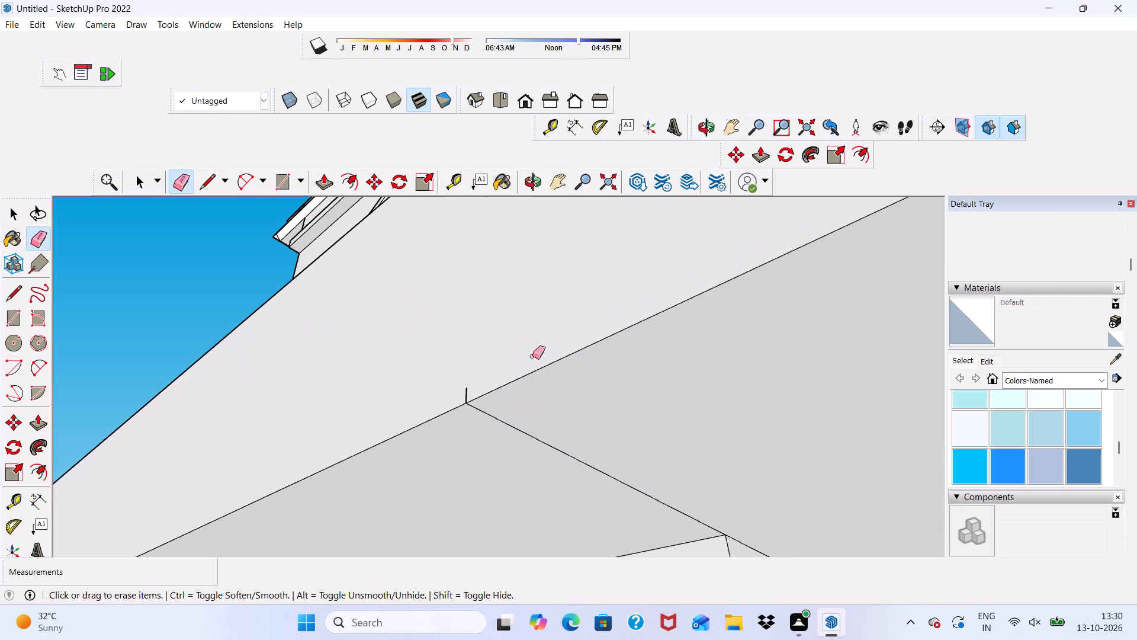
pyautogui.tripleClick(532, 356)
pyautogui.moveTo(503, 365); pyautogui.dragTo(472, 369)
pyautogui.click(466, 370)
pyautogui.doubleClick(470, 383)
pyautogui.moveTo(468, 387); pyautogui.dragTo(462, 392)
pyautogui.click(462, 392)
pyautogui.click(503, 420)
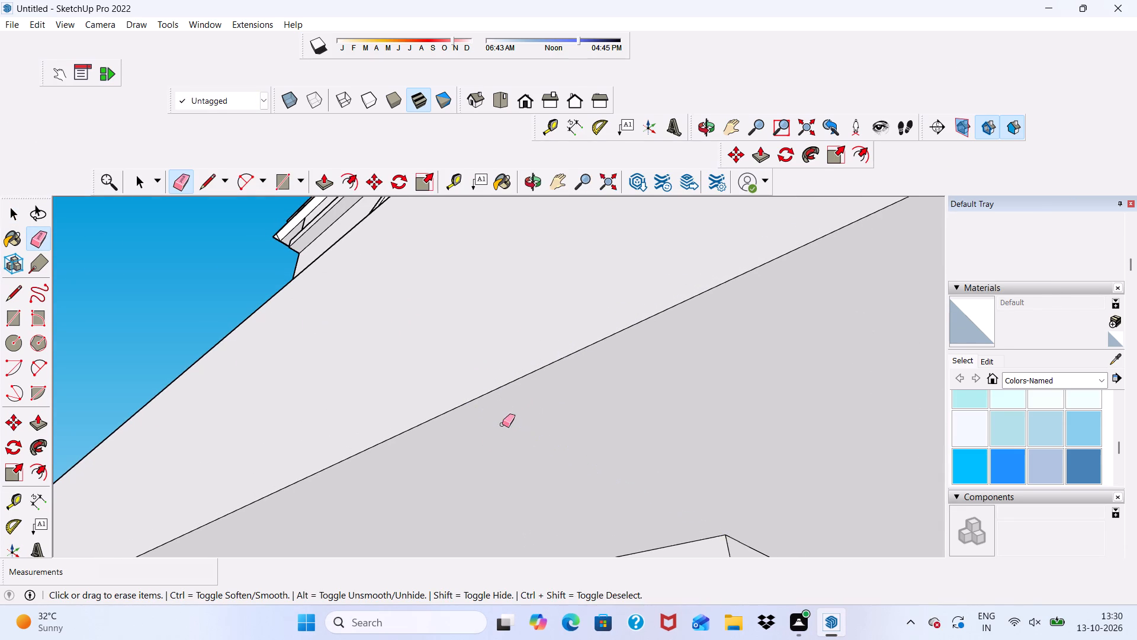
# Examine the raised boundary wall panel's cap band up close and the whole house front in the standard Front view.
pyautogui.click(502, 424)
pyautogui.scroll(-12, 493, 414)
pyautogui.moveTo(509, 412); pyautogui.dragTo(568, 498)
pyautogui.click(643, 505)
pyautogui.moveTo(647, 507); pyautogui.dragTo(487, 594, button='middle')
pyautogui.moveTo(516, 570); pyautogui.dragTo(504, 579)
pyautogui.click(487, 593)
pyautogui.moveTo(486, 585); pyautogui.dragTo(477, 540)
pyautogui.scroll(6, 532, 377)
pyautogui.click(533, 376)
pyautogui.click(486, 404)
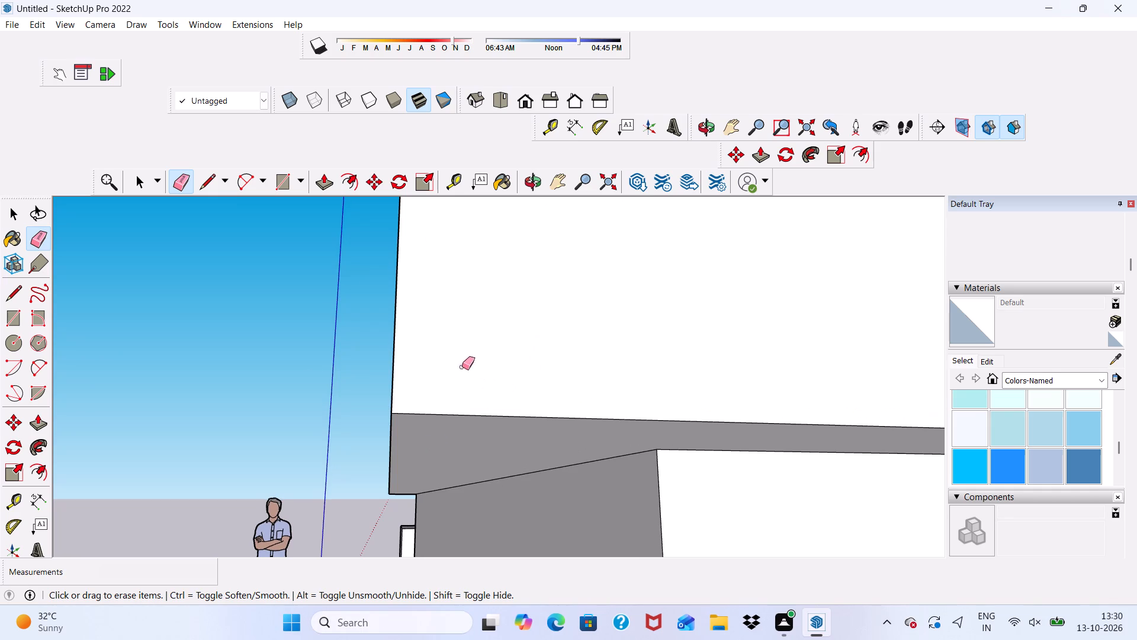
pyautogui.scroll(-12, 326, 363)
pyautogui.moveTo(291, 375); pyautogui.dragTo(269, 390)
pyautogui.click(651, 69)
pyautogui.moveTo(636, 71); pyautogui.dragTo(580, 91)
pyautogui.click(566, 103)
pyautogui.moveTo(518, 102); pyautogui.dragTo(526, 99)
pyautogui.moveTo(526, 99); pyautogui.dragTo(530, 126)
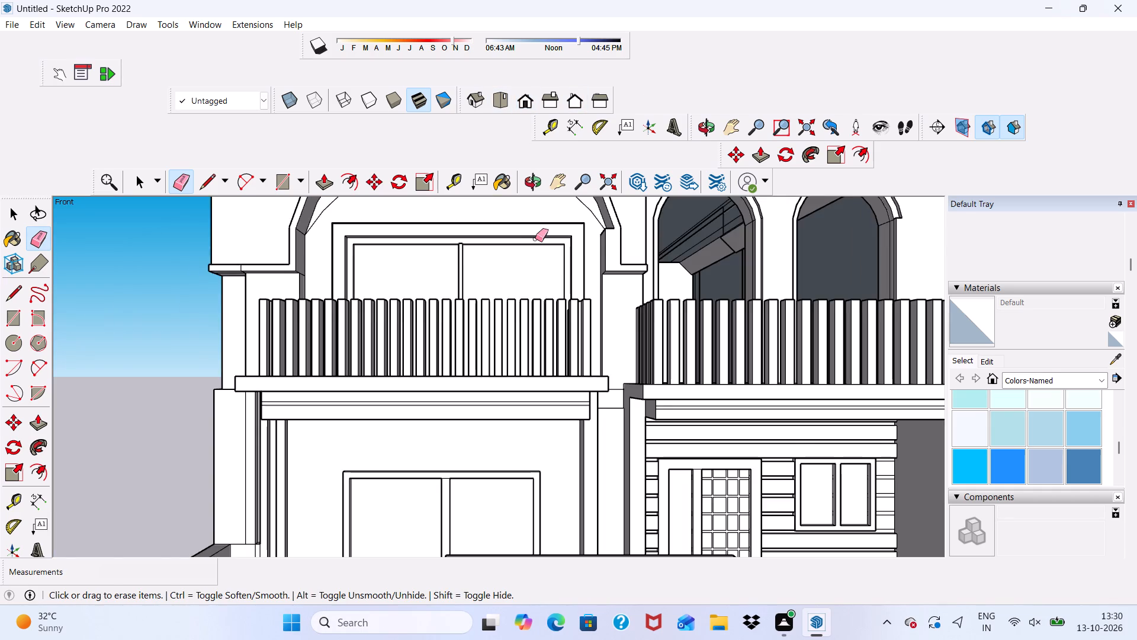
pyautogui.scroll(-13, 541, 262)
pyautogui.click(612, 398)
pyautogui.moveTo(612, 398); pyautogui.dragTo(435, 458, button='middle')
pyautogui.moveTo(612, 398); pyautogui.dragTo(402, 449)
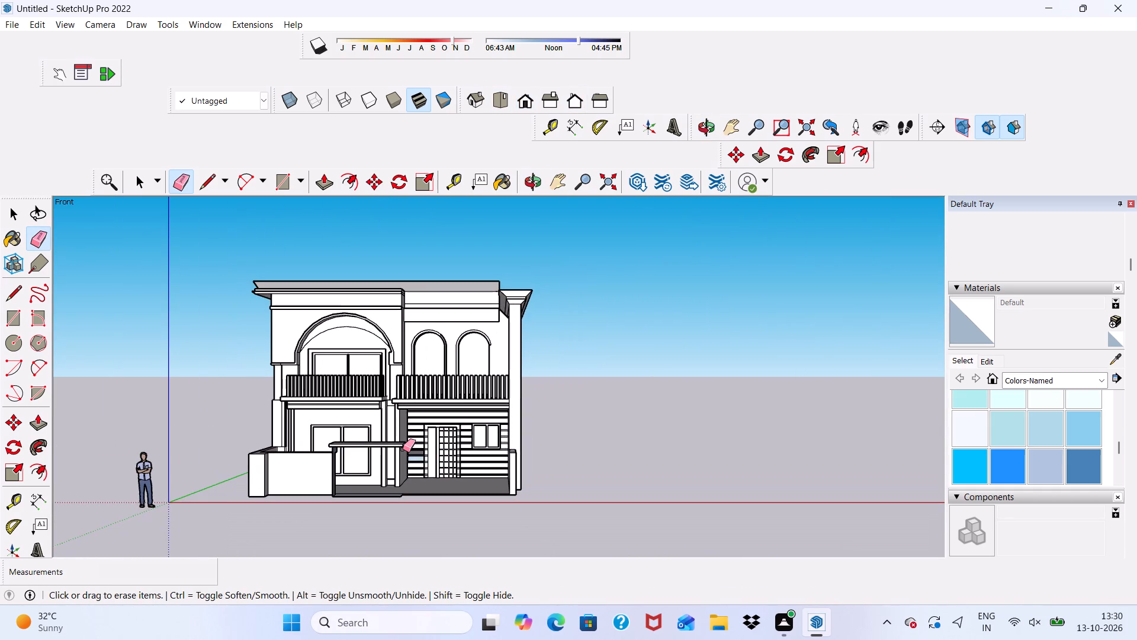
pyautogui.keyDown('ctrl'); pyautogui.click(403, 449); pyautogui.keyUp('ctrl')
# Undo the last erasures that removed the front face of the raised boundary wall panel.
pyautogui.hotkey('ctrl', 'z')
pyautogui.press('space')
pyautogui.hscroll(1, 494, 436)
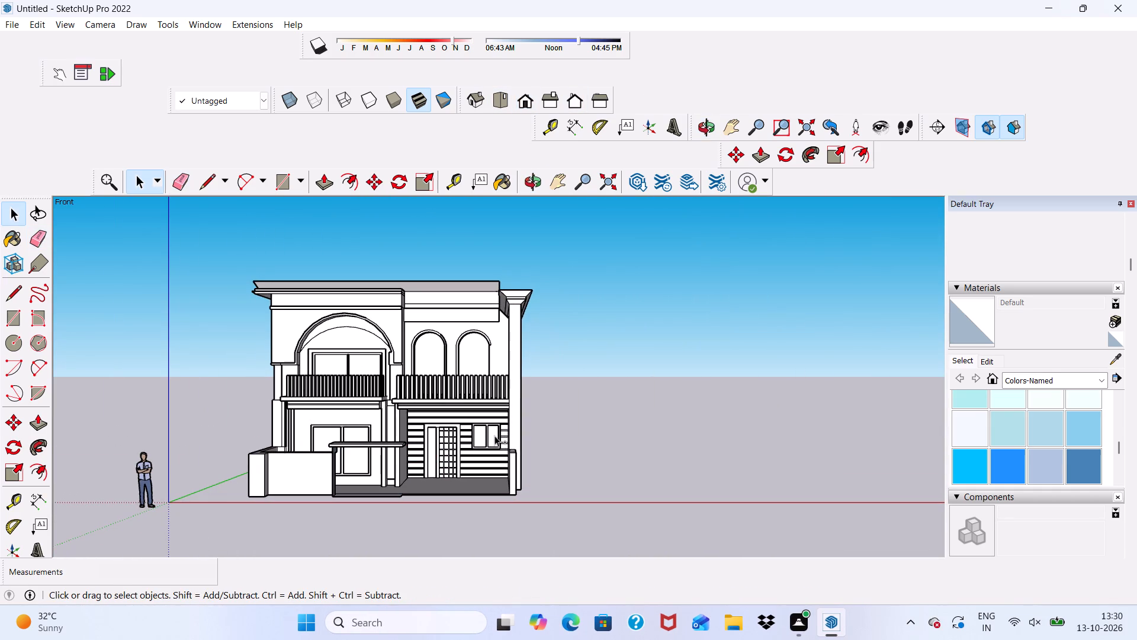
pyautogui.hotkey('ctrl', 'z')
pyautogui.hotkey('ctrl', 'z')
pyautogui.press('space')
# Examine the porch, the boundary wall with its capped raised panel, and the house's side wall from several angles.
pyautogui.scroll(7, 572, 454)
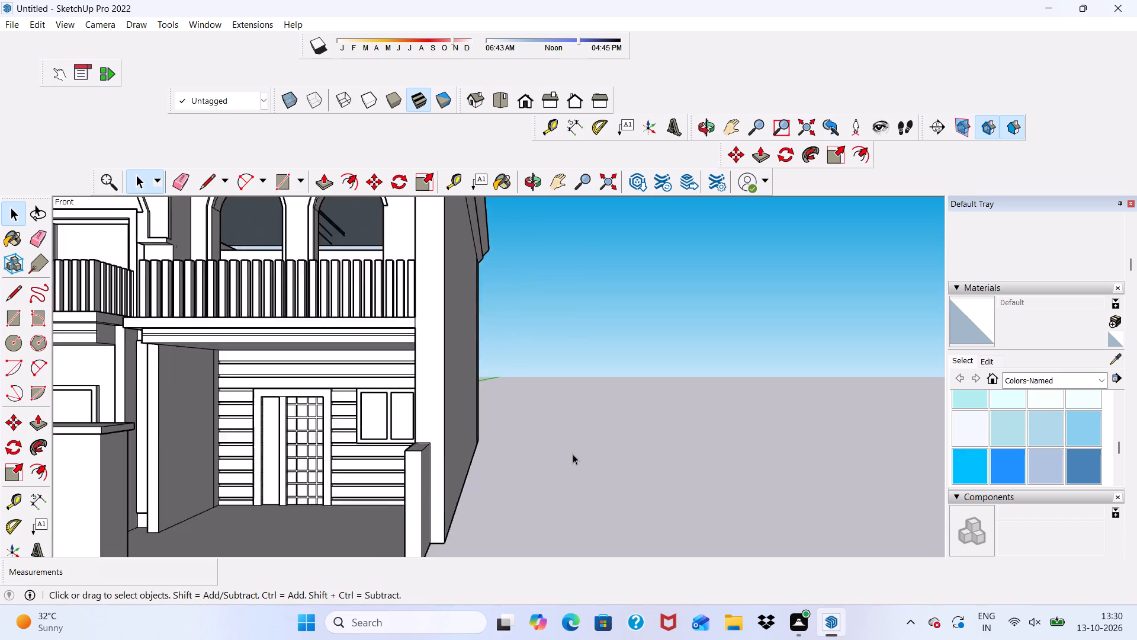
pyautogui.scroll(-5, 573, 454)
pyautogui.moveTo(628, 526); pyautogui.dragTo(675, 635, button='middle')
pyautogui.scroll(6, 600, 512)
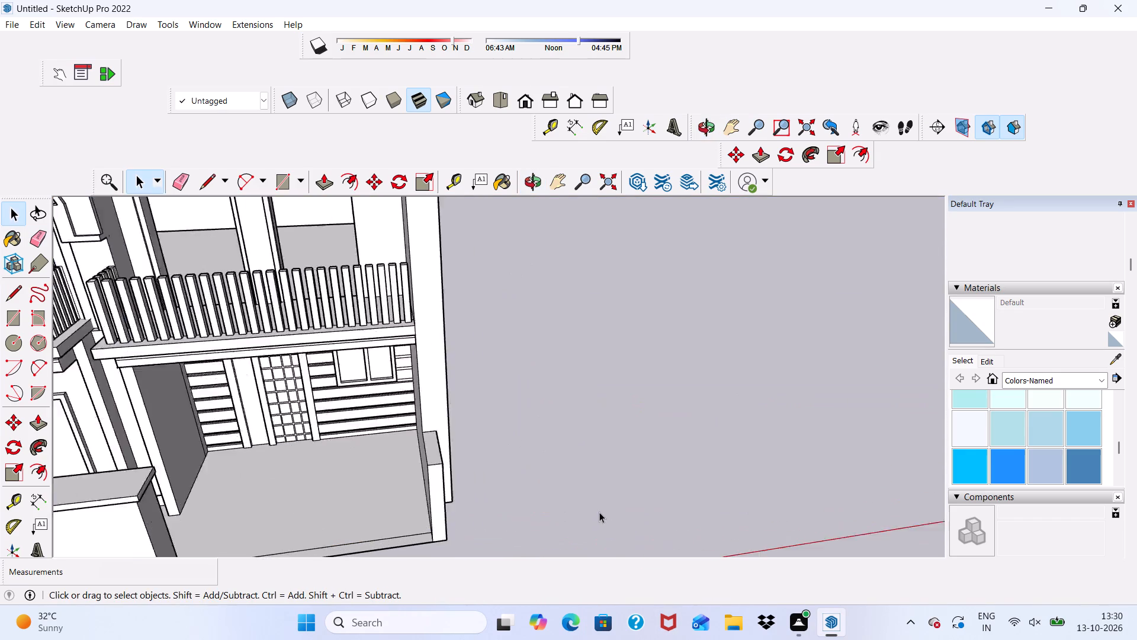
pyautogui.scroll(-5, 597, 514)
pyautogui.moveTo(481, 516); pyautogui.dragTo(428, 372, button='middle')
pyautogui.scroll(5, 428, 372)
pyautogui.scroll(-10, 428, 372)
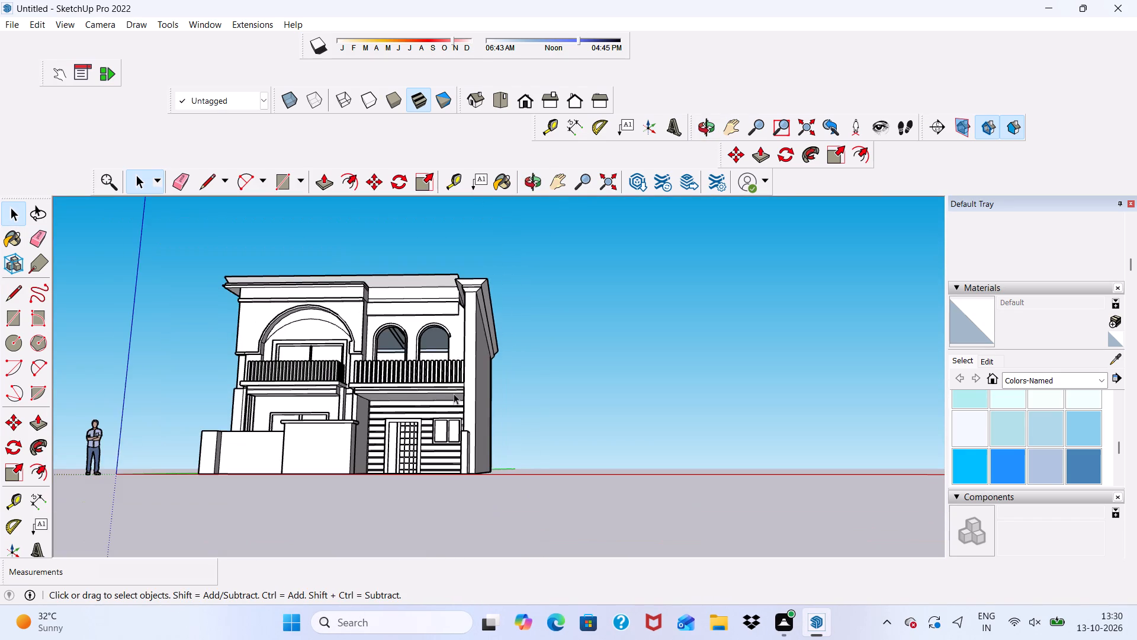
pyautogui.scroll(1, 473, 439)
pyautogui.scroll(-4, 474, 440)
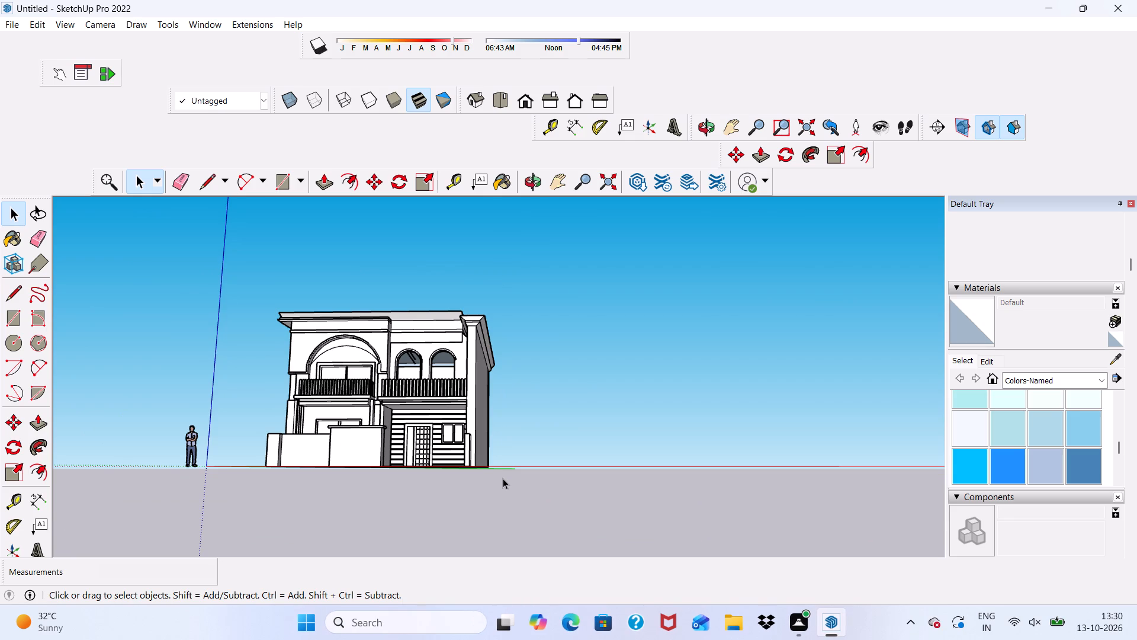
pyautogui.scroll(-4, 509, 497)
pyautogui.scroll(12, 329, 447)
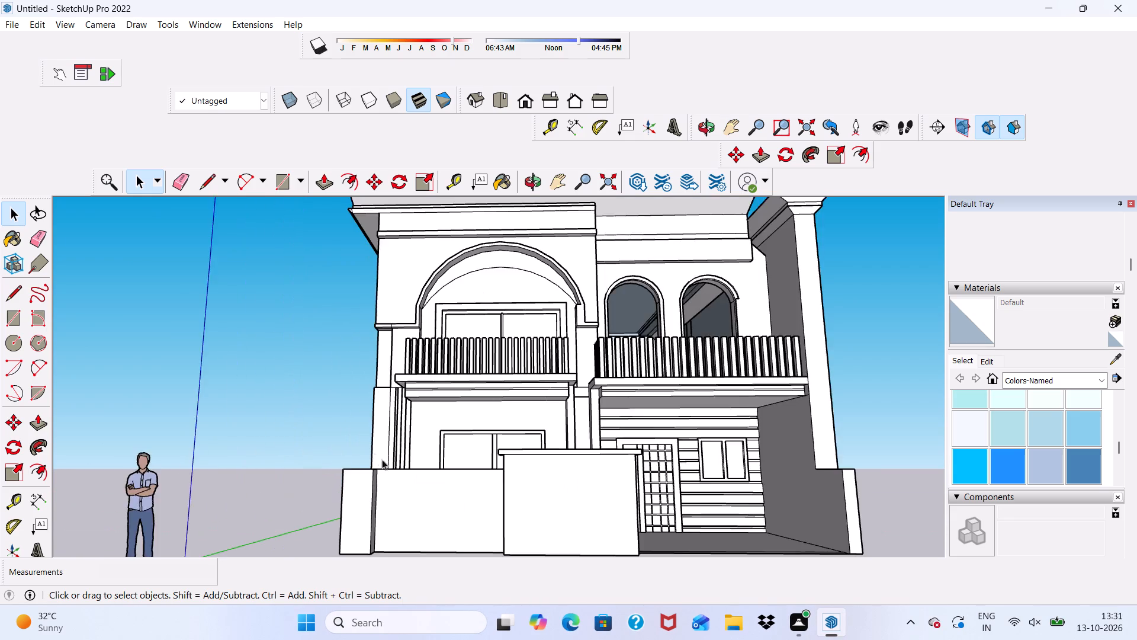
pyautogui.scroll(-1, 386, 462)
pyautogui.moveTo(386, 462); pyautogui.dragTo(663, 424, button='middle')
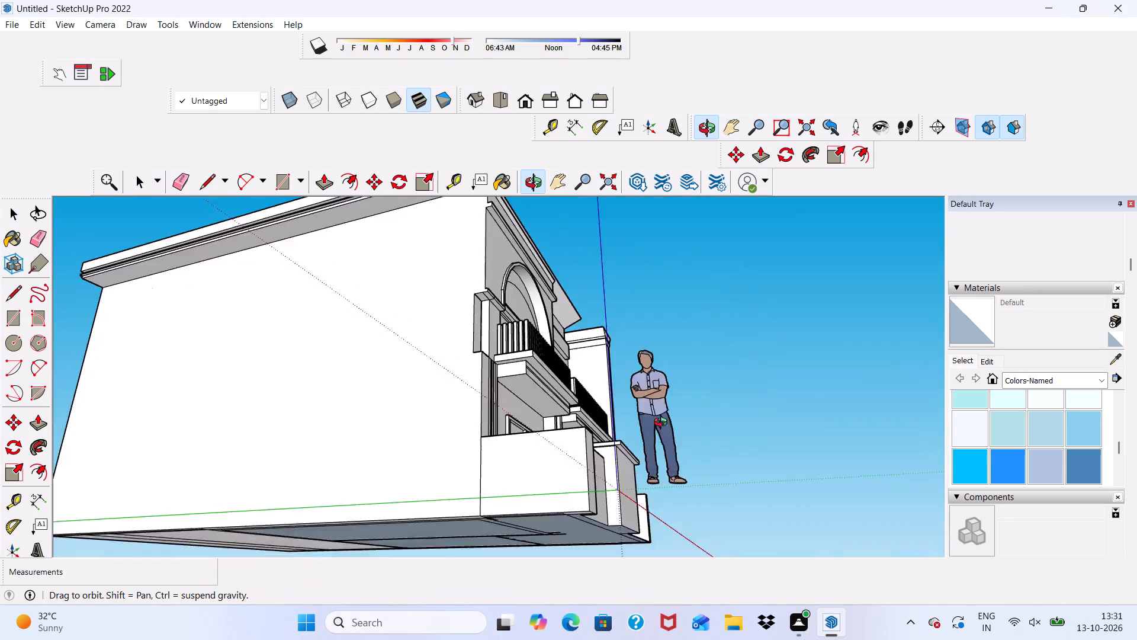
pyautogui.moveTo(663, 424); pyautogui.dragTo(391, 540, button='middle')
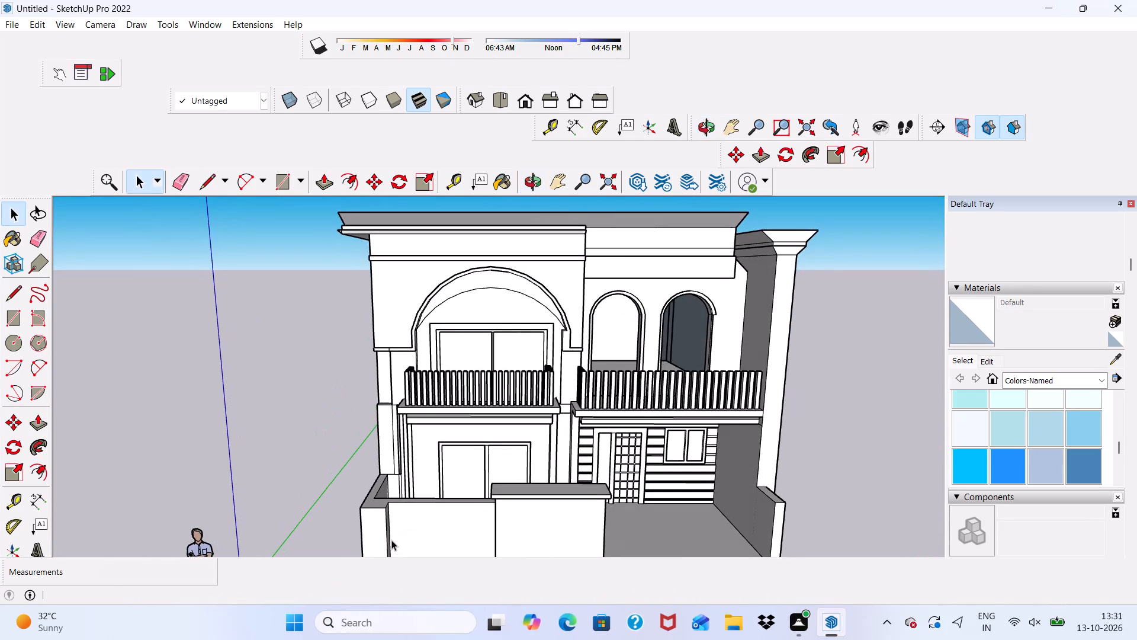
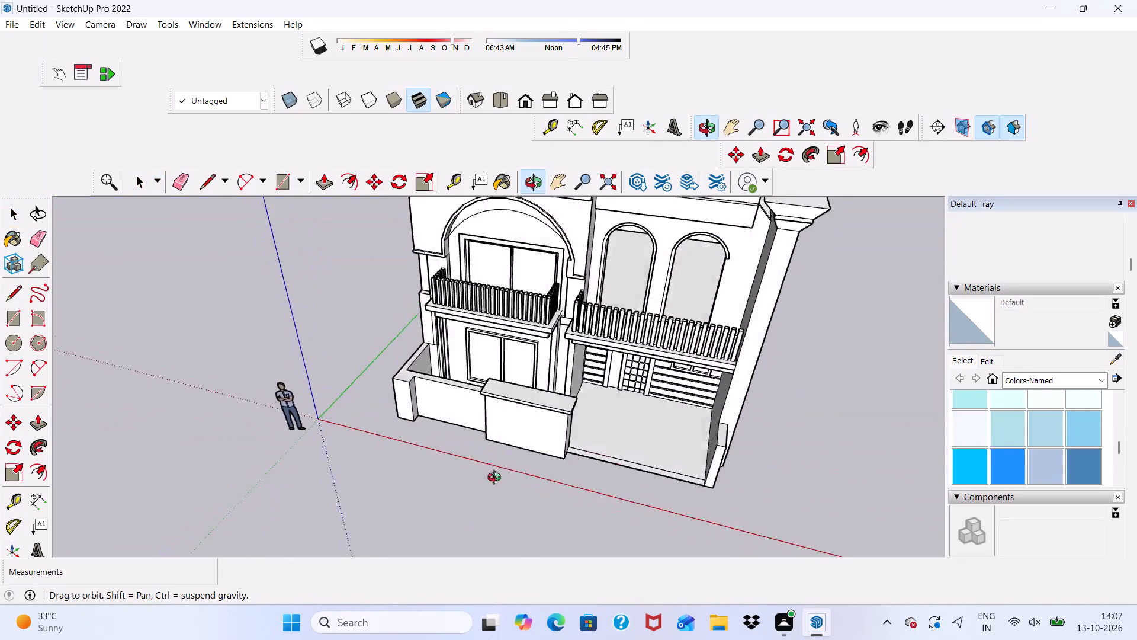
# Draw a narrow vertical rectangle 5' high on the recessed boundary wall section, from its top corner beside the end pier down to the base.
pyautogui.scroll(4, 606, 357)
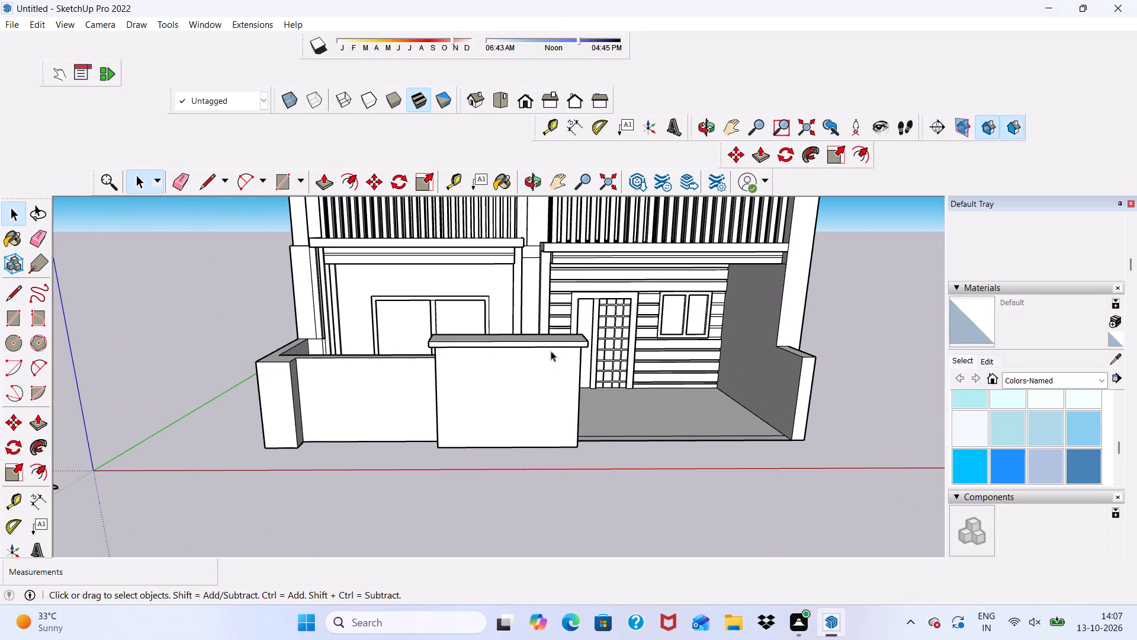
pyautogui.scroll(-10, 459, 387)
pyautogui.scroll(10, 532, 360)
pyautogui.scroll(-5, 533, 357)
pyautogui.moveTo(524, 425); pyautogui.dragTo(529, 304, button='middle')
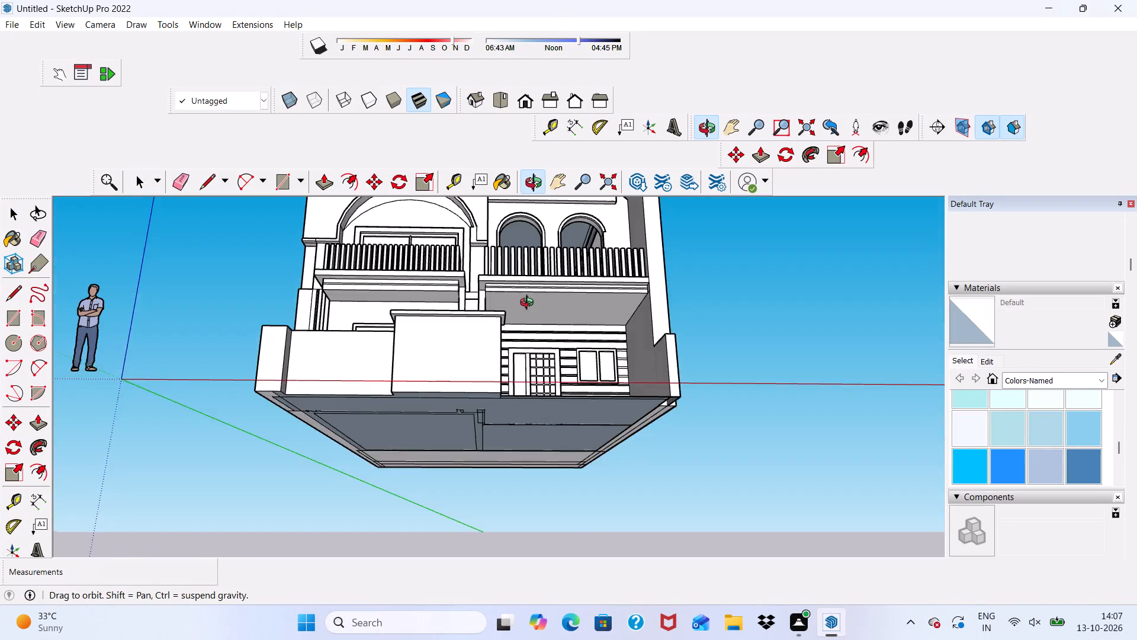
pyautogui.moveTo(529, 304); pyautogui.dragTo(558, 393, button='middle')
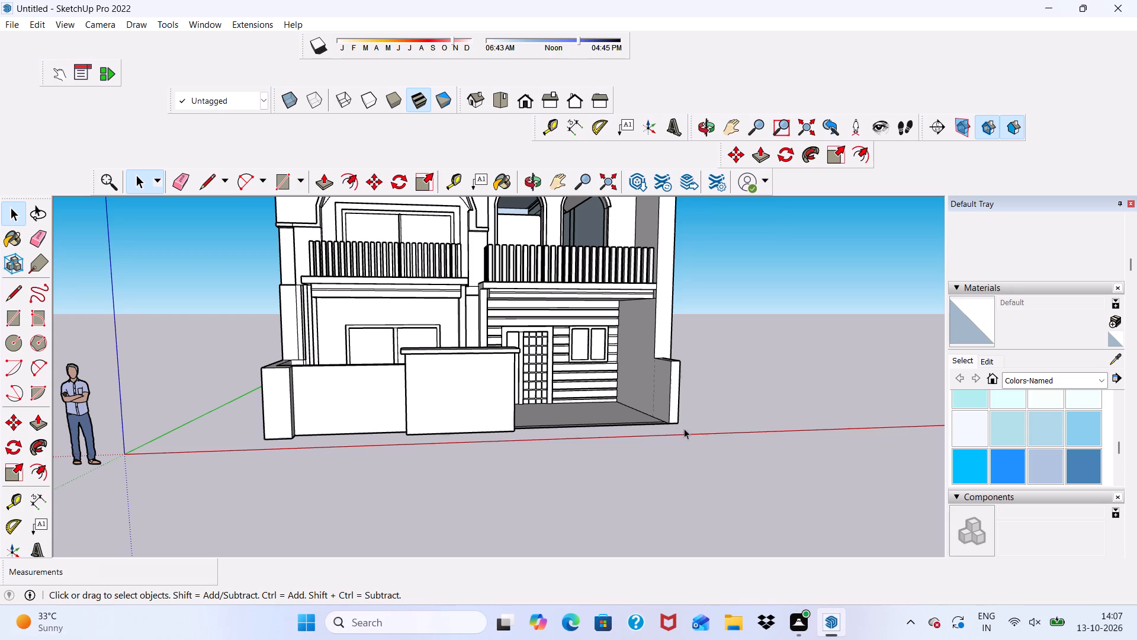
pyautogui.click(278, 189)
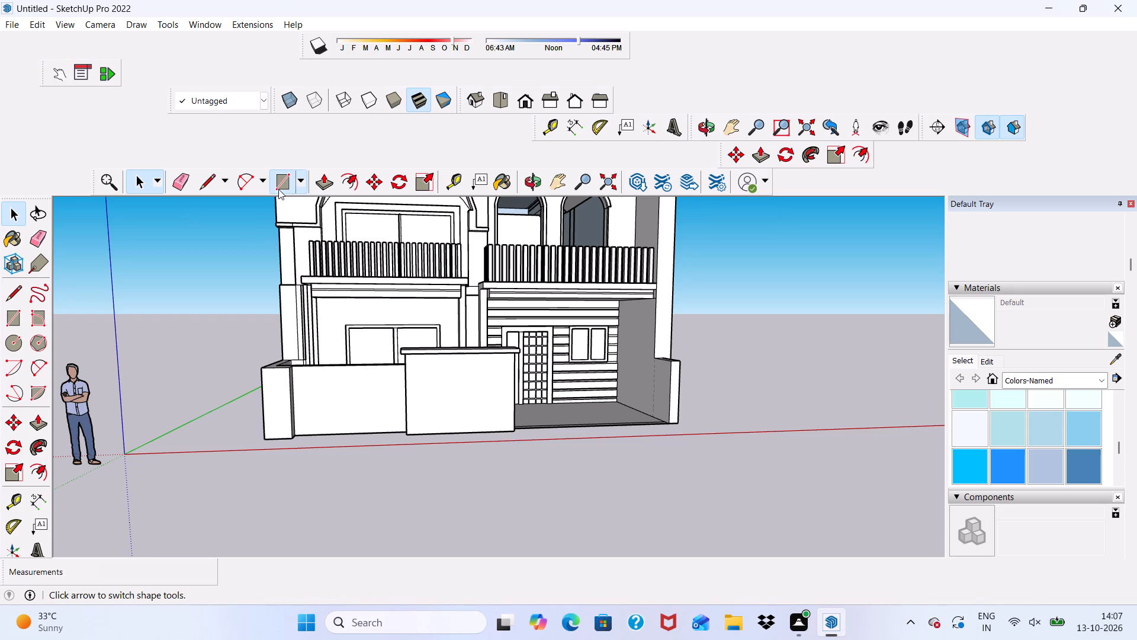
pyautogui.scroll(11, 357, 461)
pyautogui.scroll(9, 287, 309)
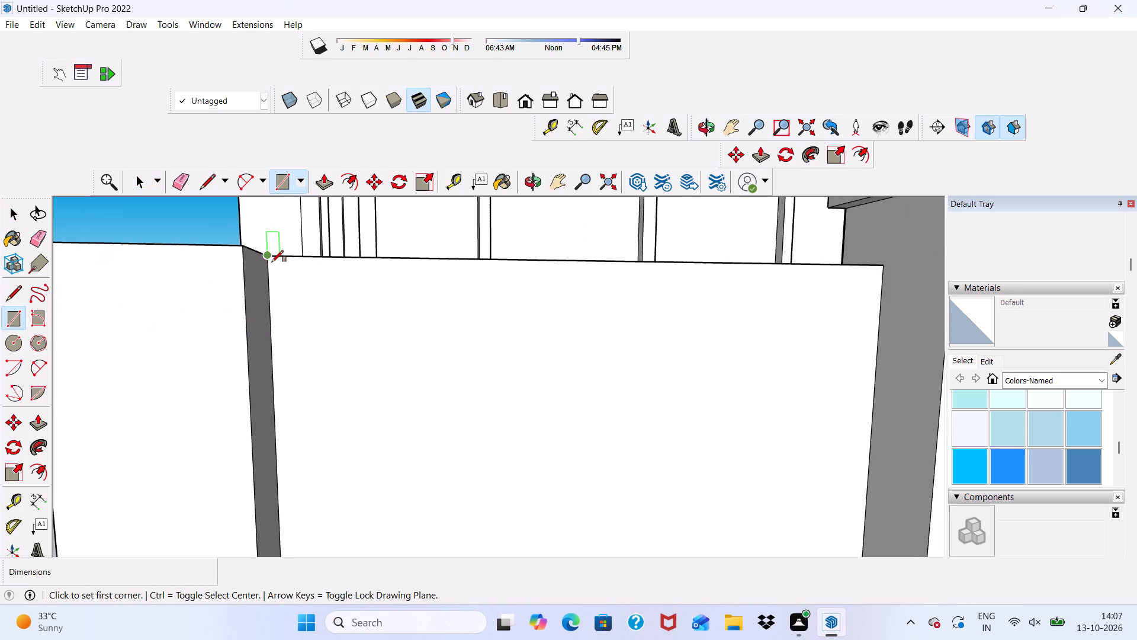
pyautogui.click(265, 257)
pyautogui.scroll(-6, 356, 295)
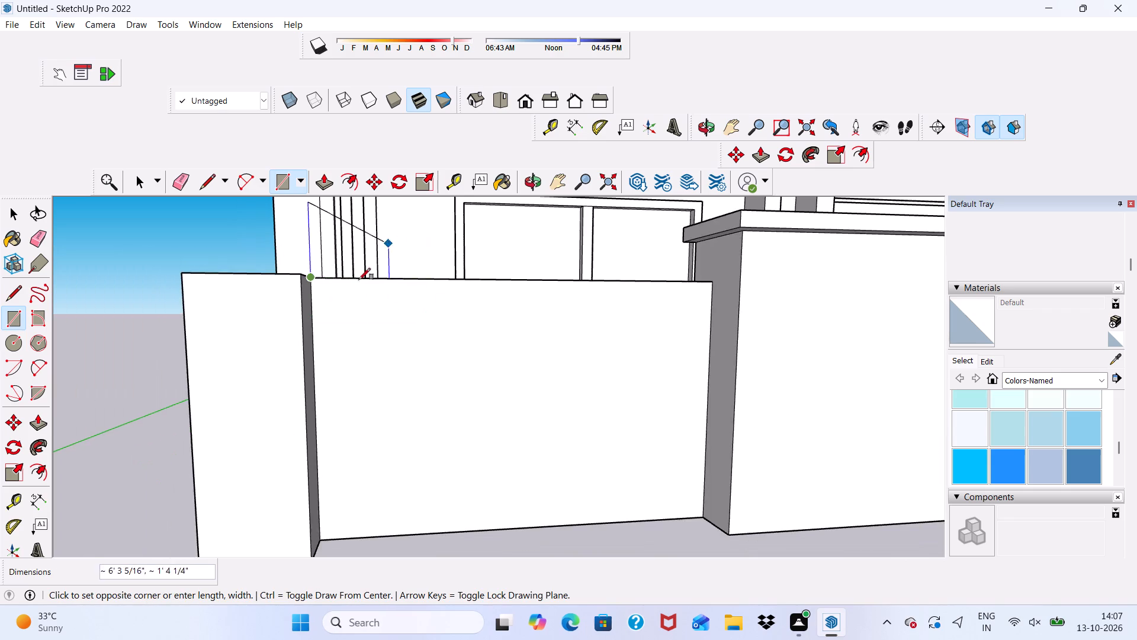
pyautogui.scroll(-3, 359, 280)
pyautogui.scroll(4, 368, 519)
pyautogui.scroll(2, 339, 478)
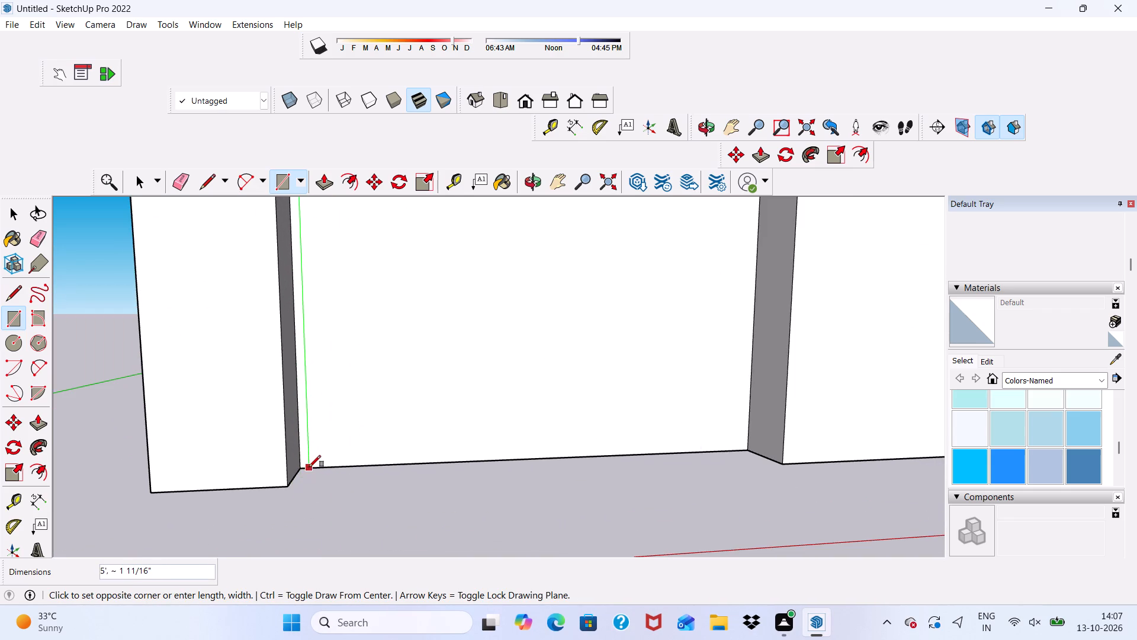
pyautogui.click(315, 465)
pyautogui.scroll(-3, 307, 484)
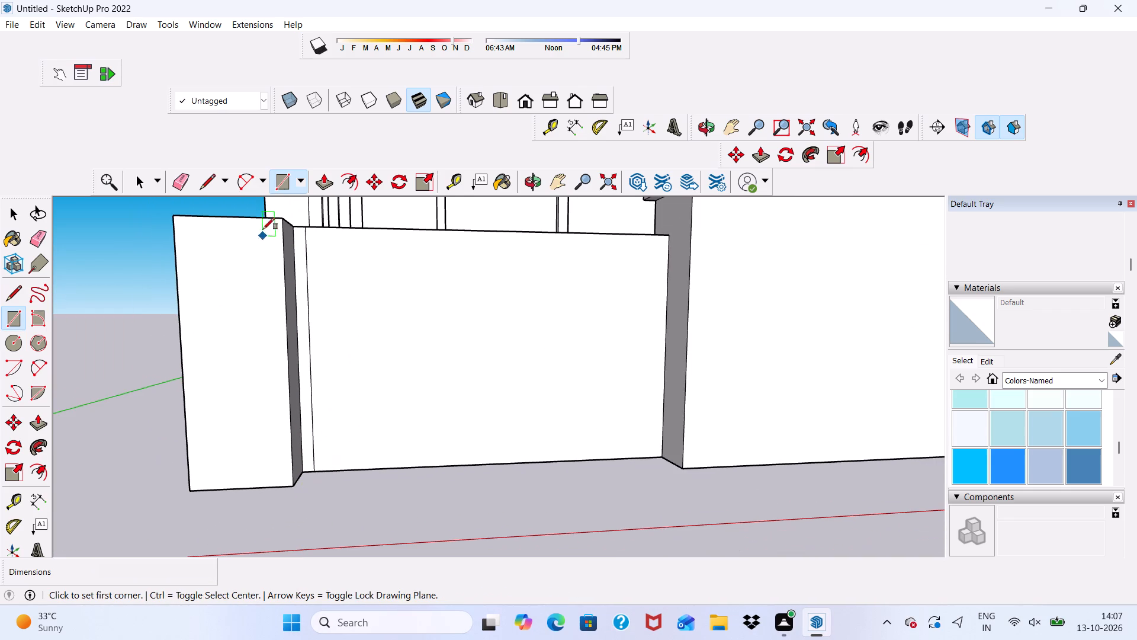
pyautogui.press('space')
# Copy the vertical strip along the recessed wall at 4 5/8" spacing, in an array of 15 copies.
pyautogui.scroll(4, 310, 332)
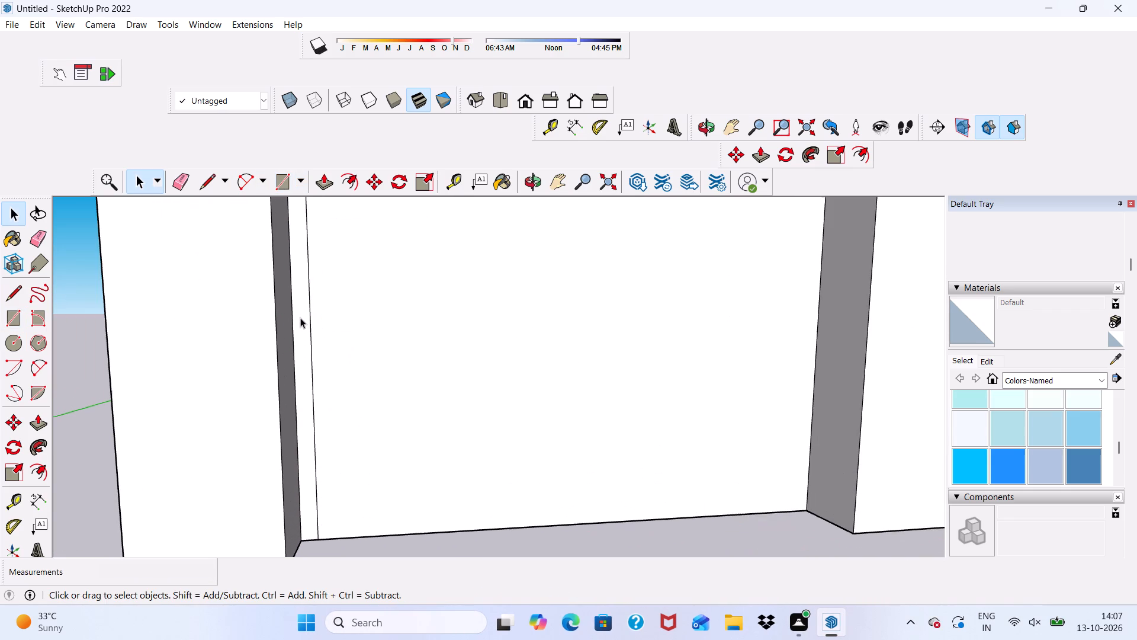
pyautogui.doubleClick(300, 318)
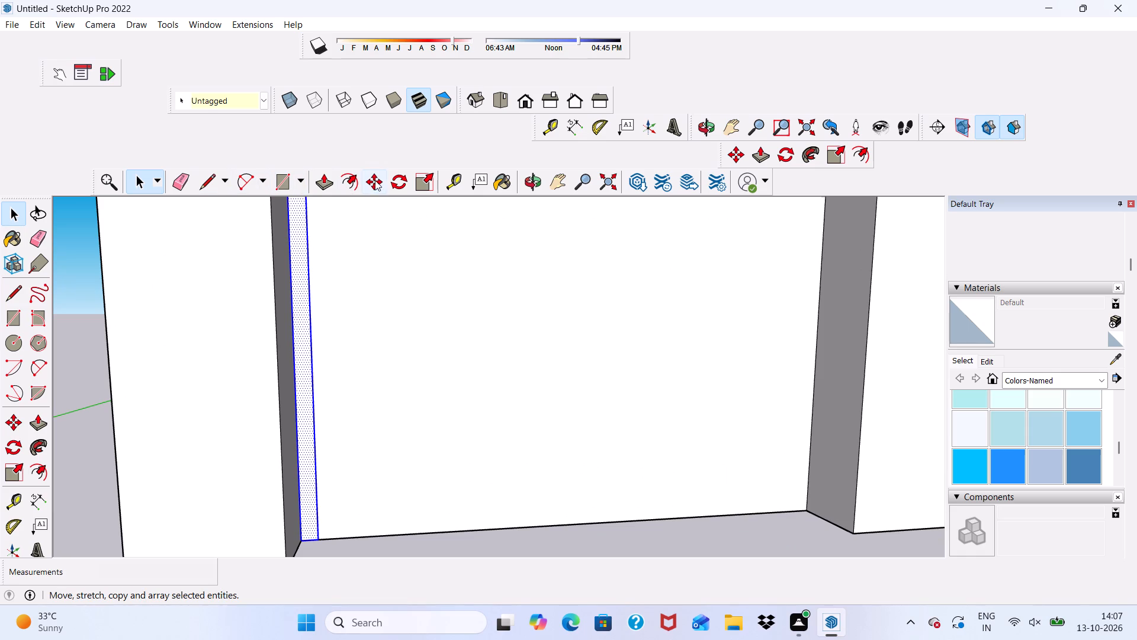
pyautogui.click(372, 176)
pyautogui.click(299, 331)
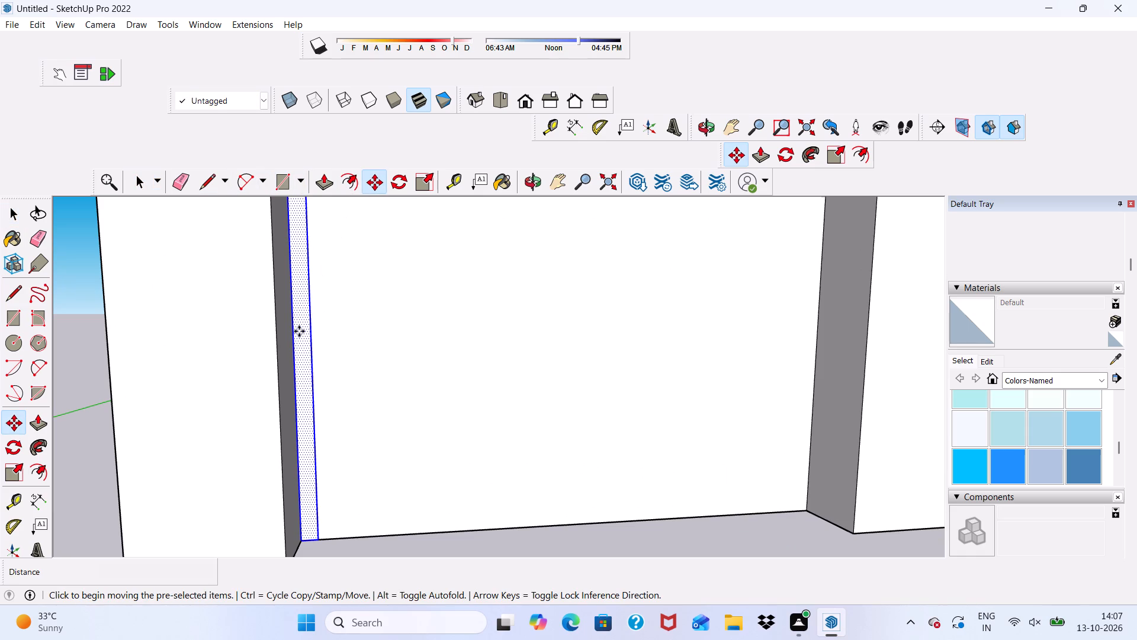
pyautogui.scroll(-4, 310, 338)
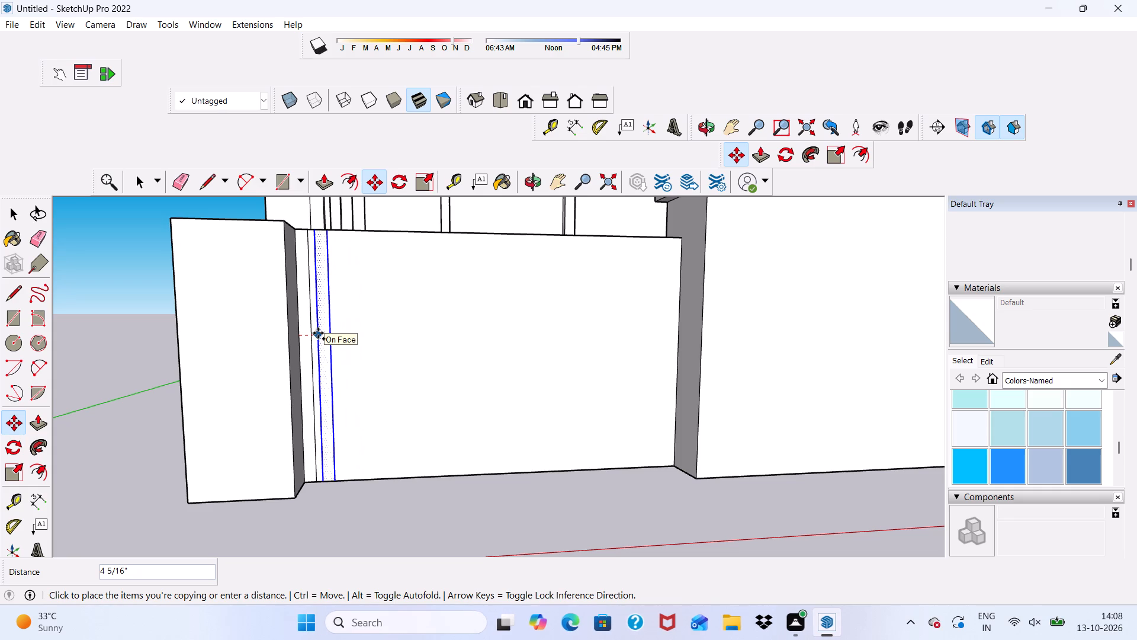
pyautogui.scroll(4, 318, 333)
pyautogui.scroll(-4, 318, 336)
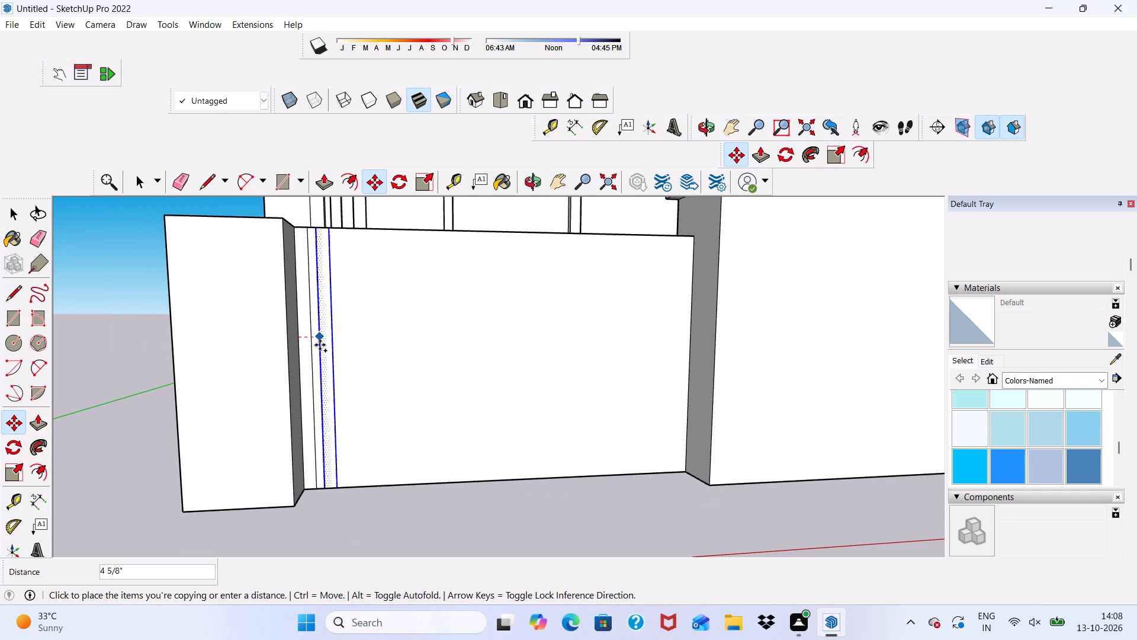
pyautogui.click(320, 345)
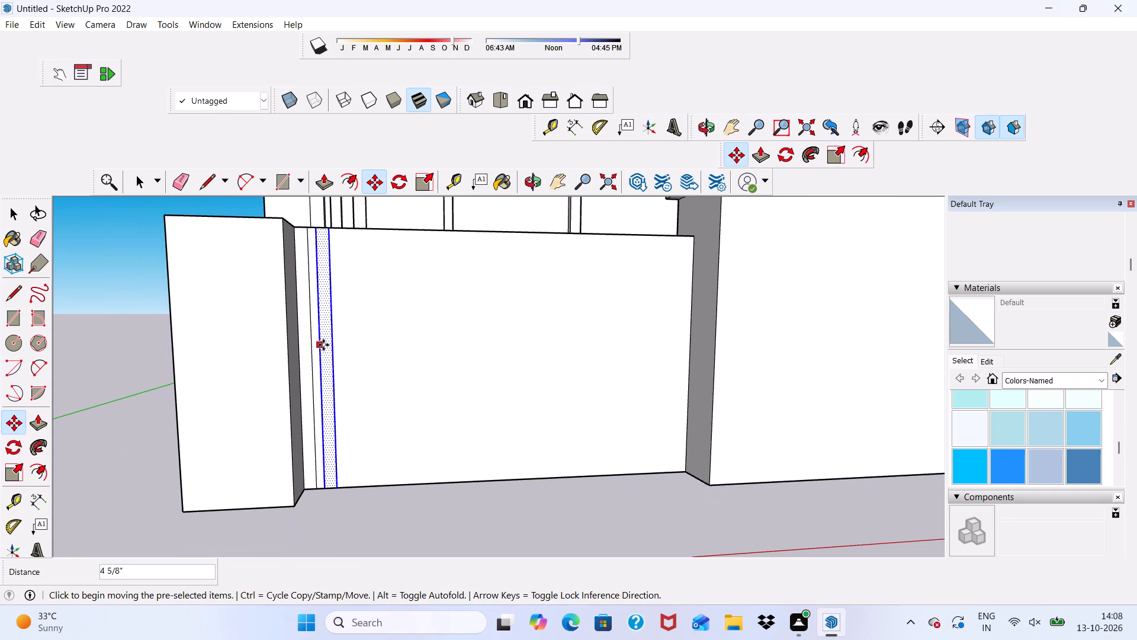
pyautogui.hotkey('shift', '*')
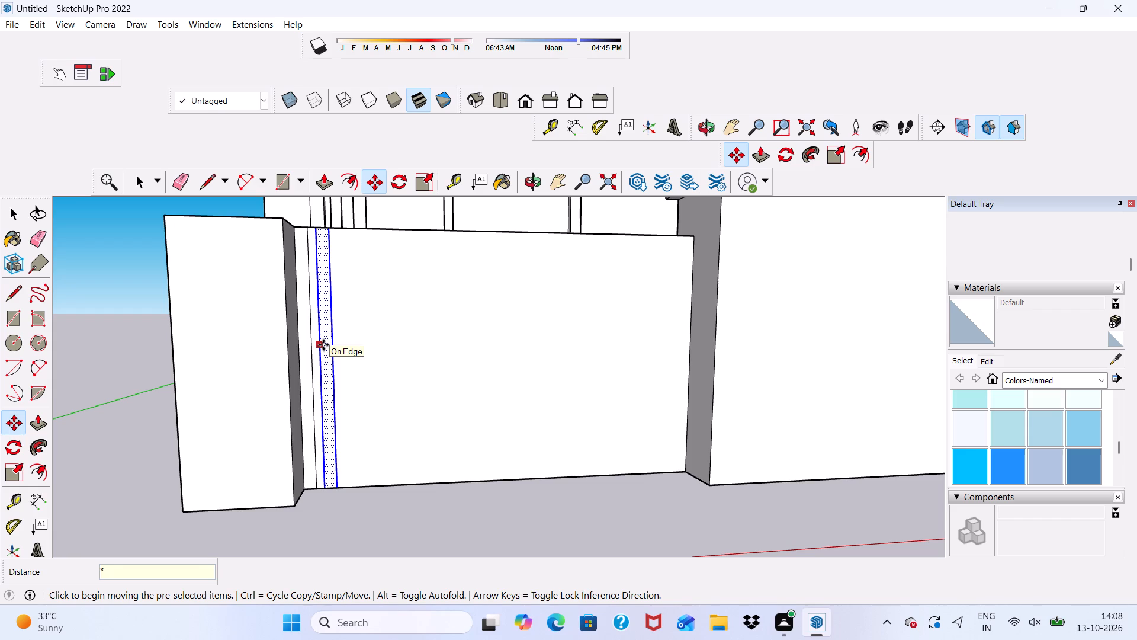
pyautogui.write('15')
pyautogui.press('Return')
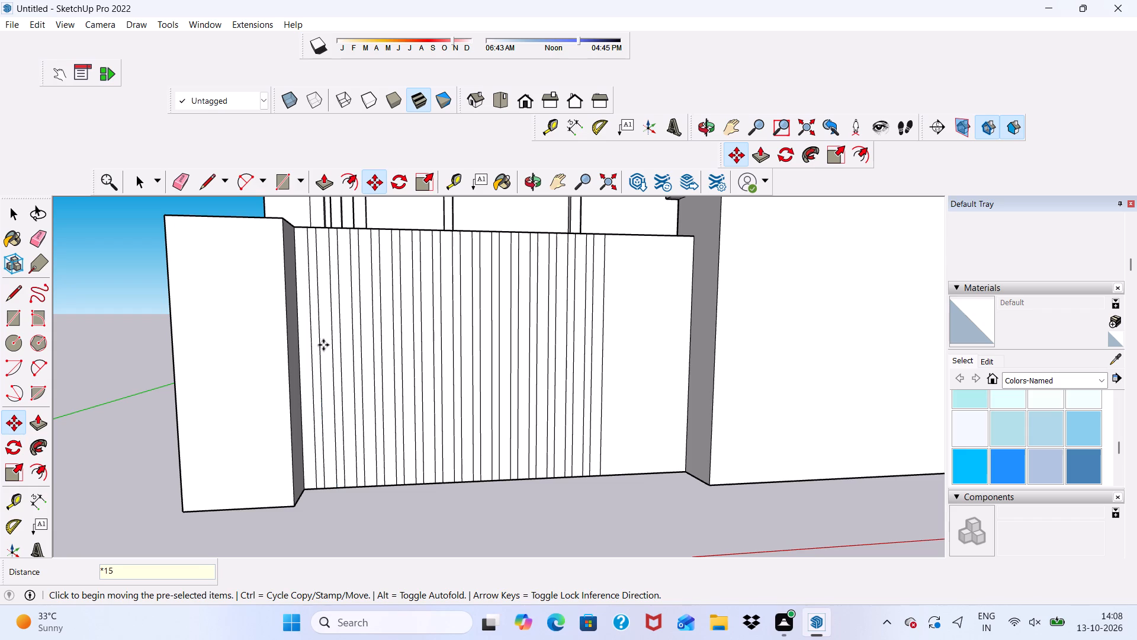
# Copy the last strip 5 1/16" towards the raised panel, in an array of 5 copies filling the rest of the wall section.
pyautogui.click(599, 271)
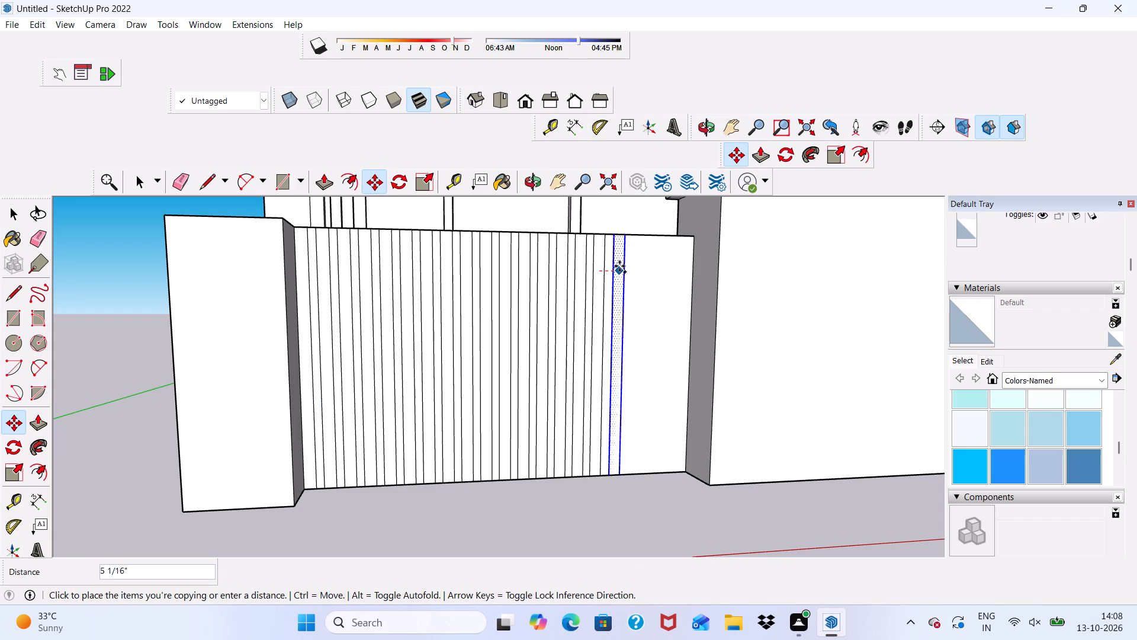
pyautogui.click(619, 266)
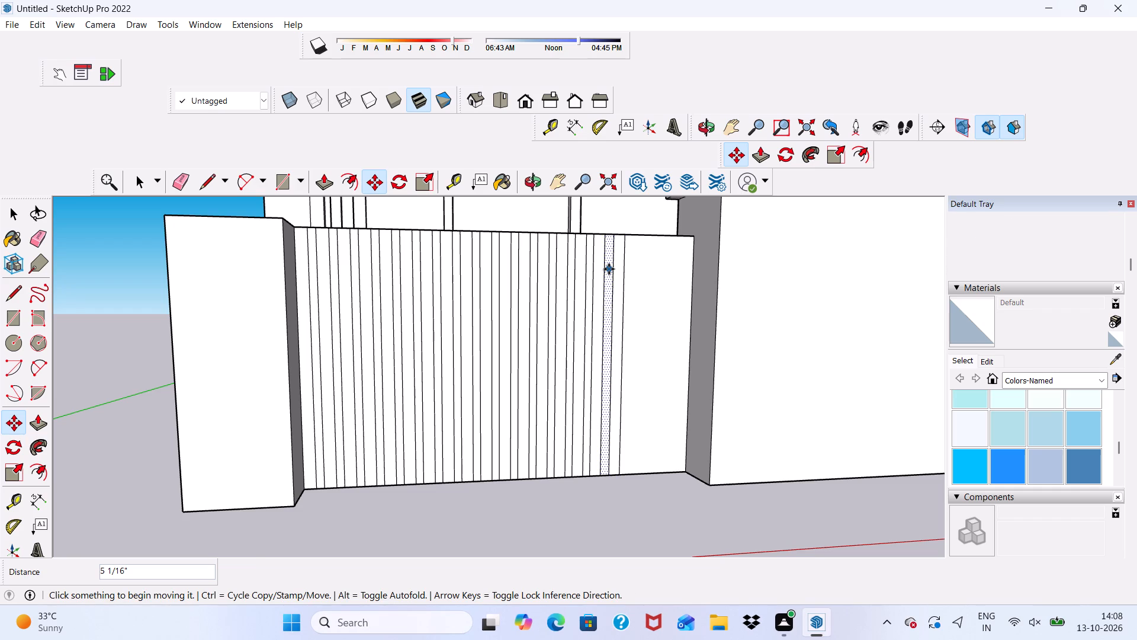
pyautogui.hotkey('shift', '*')
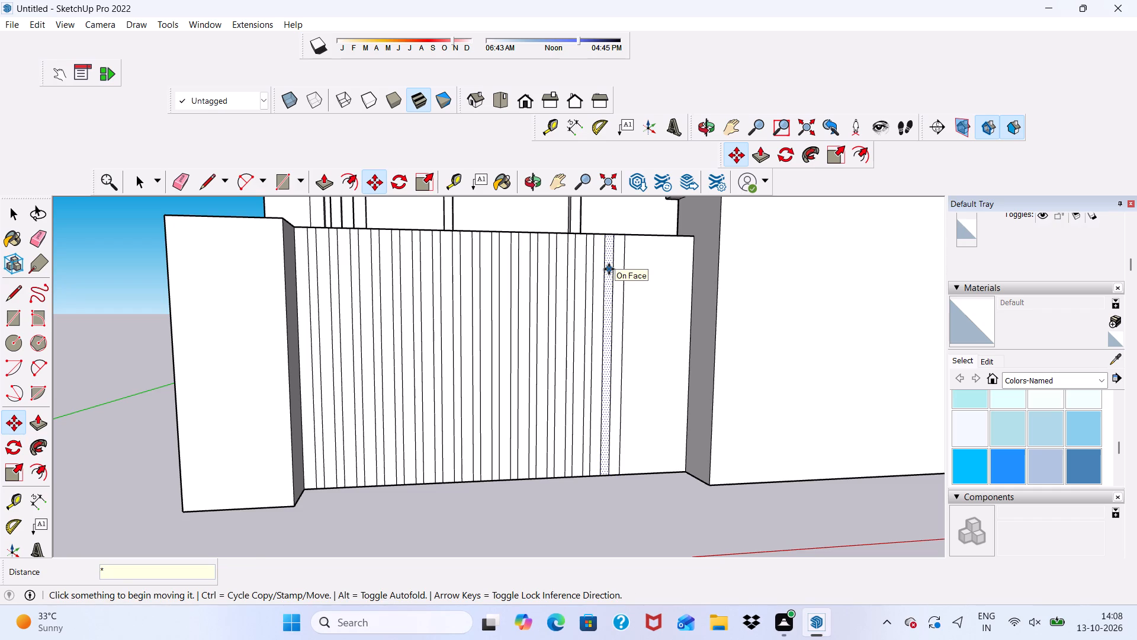
pyautogui.press('5')
pyautogui.press('Return')
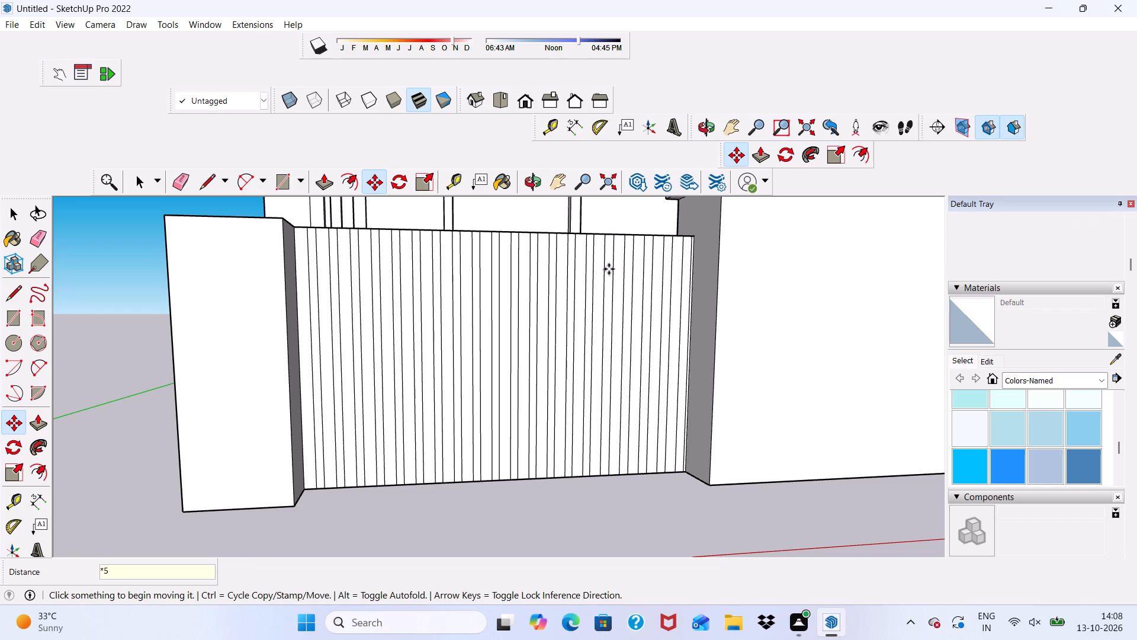
pyautogui.press('space')
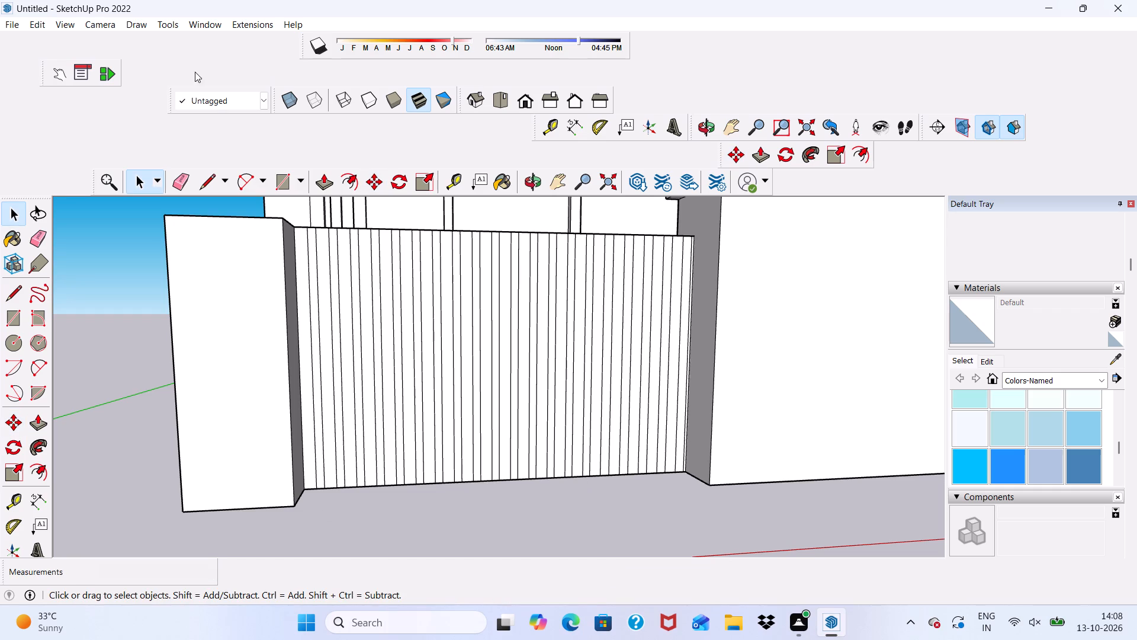
# Push/Pull the first two vertical strips beside the end pier outward by 3".
pyautogui.click(327, 182)
pyautogui.scroll(3, 316, 289)
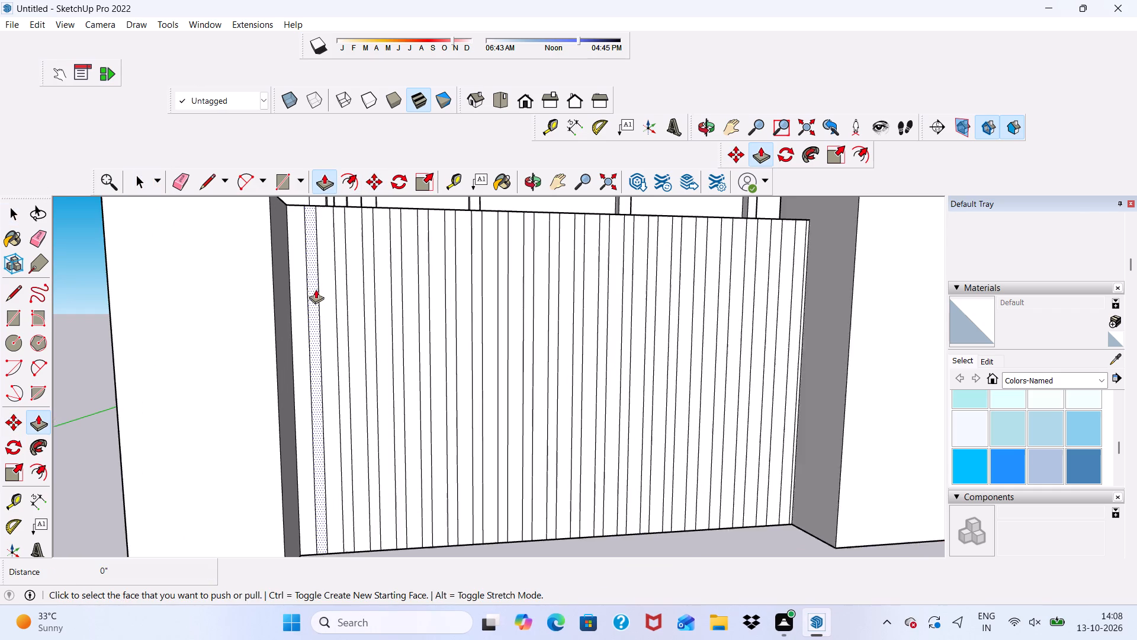
pyautogui.scroll(4, 308, 277)
pyautogui.click(295, 272)
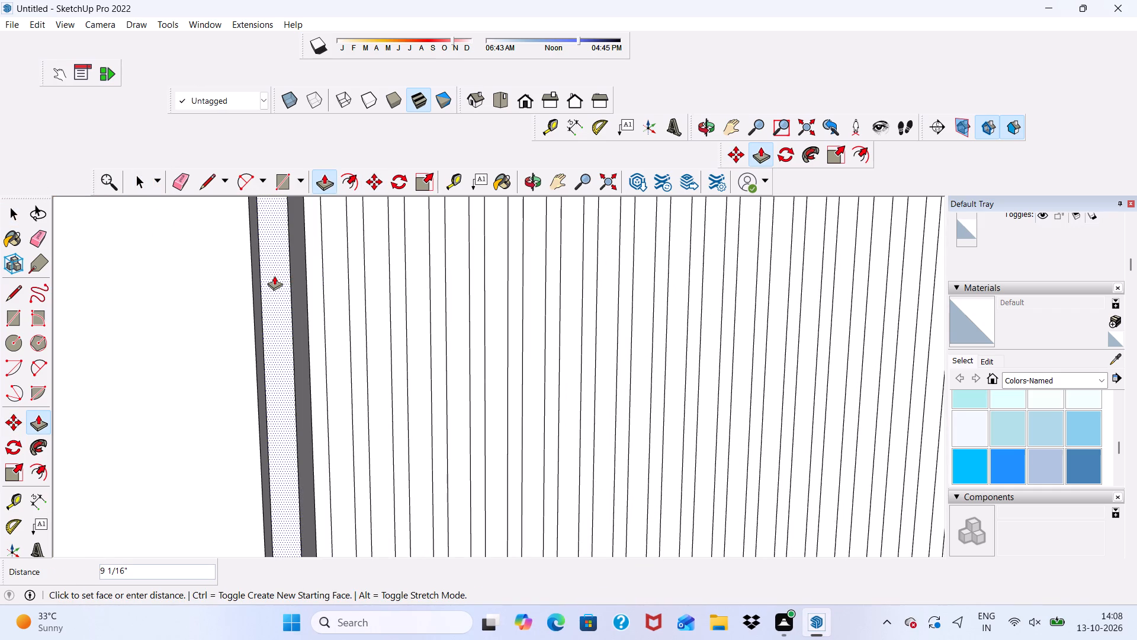
pyautogui.write('3"')
pyautogui.press('Return')
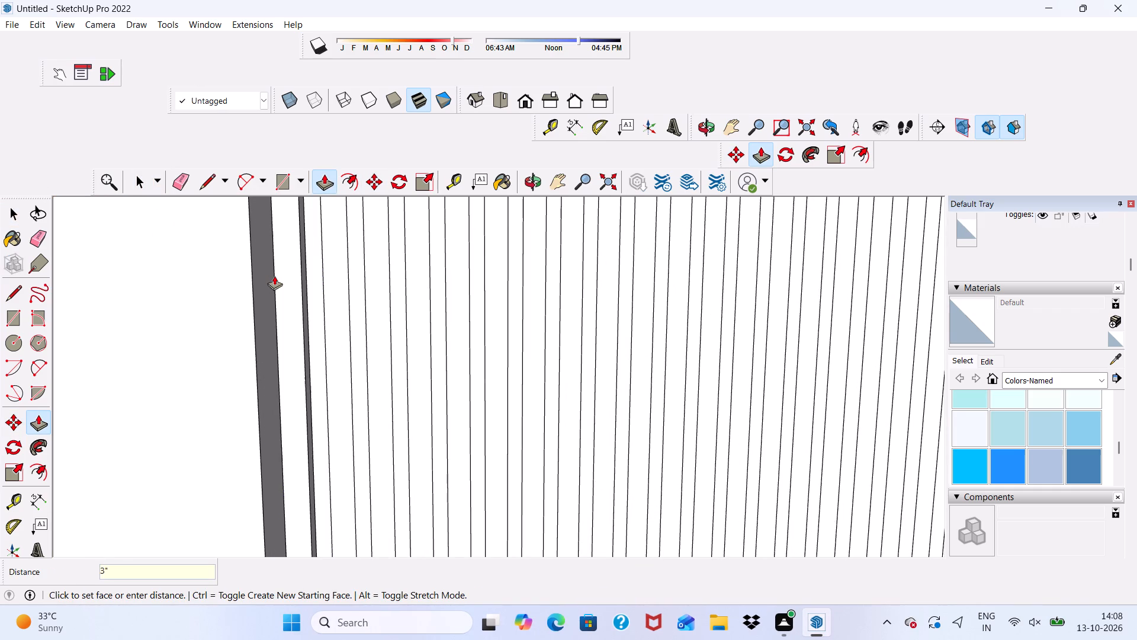
pyautogui.click(334, 284)
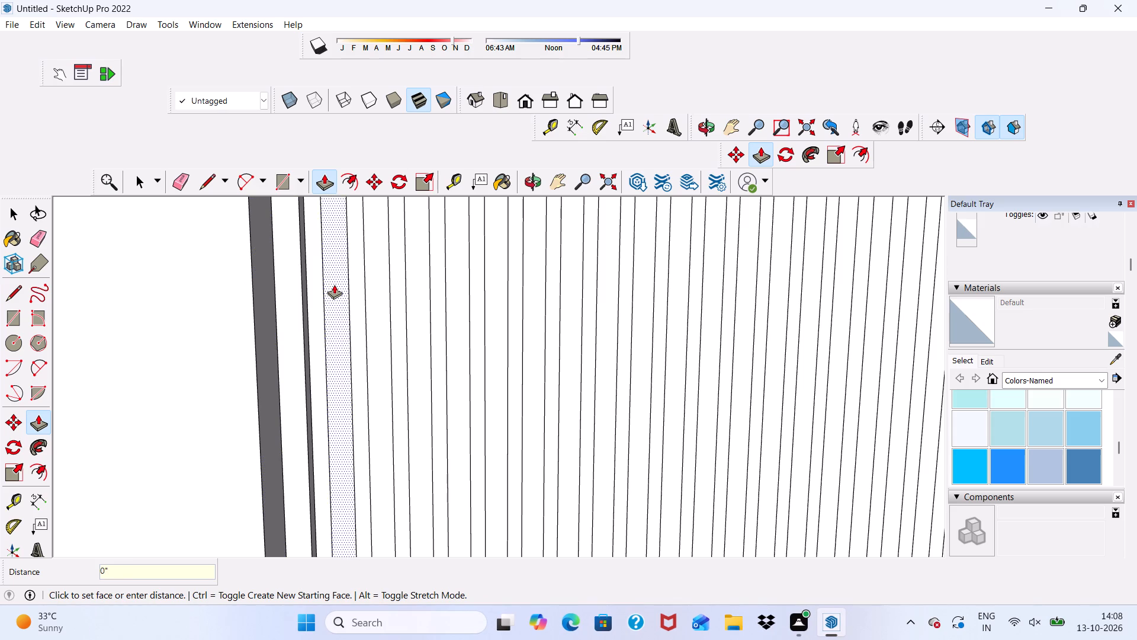
pyautogui.write('3"')
pyautogui.press('Return')
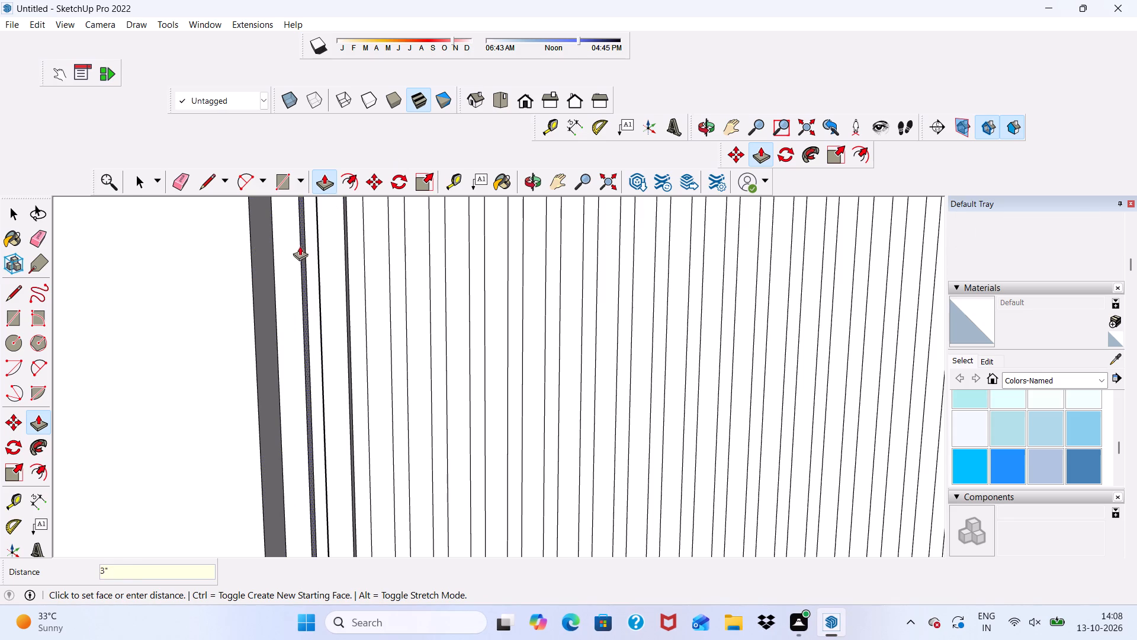
# Push/Pull the next three vertical strips after the two raised ones outward by 3", level with the existing slats.
pyautogui.scroll(1, 375, 270)
pyautogui.click(377, 271)
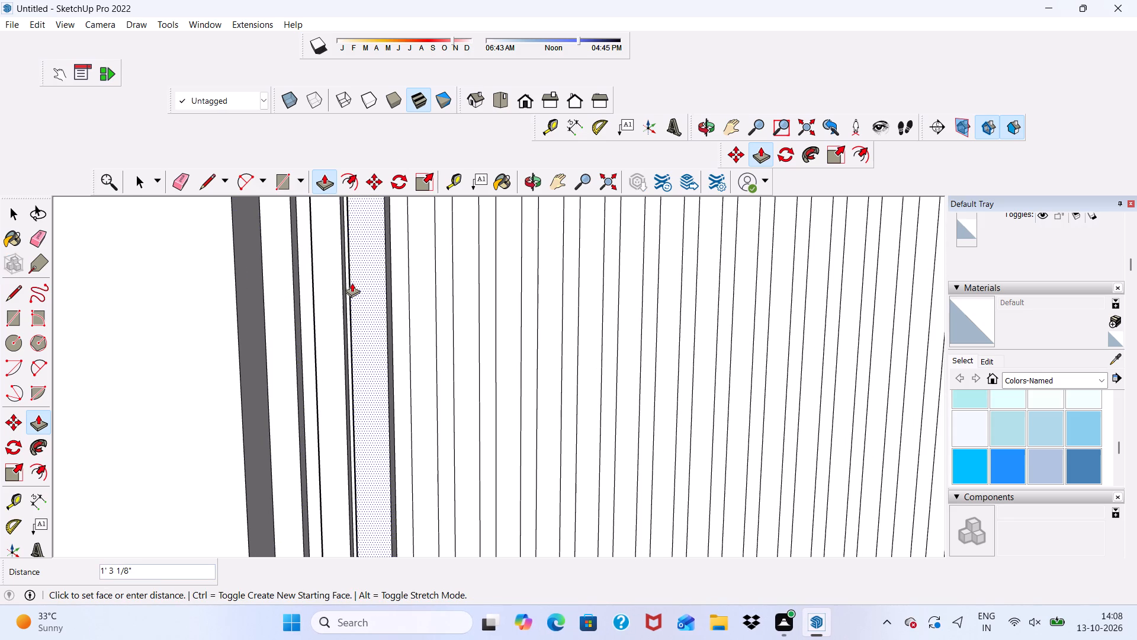
pyautogui.moveTo(323, 280); pyautogui.dragTo(423, 260, button='middle')
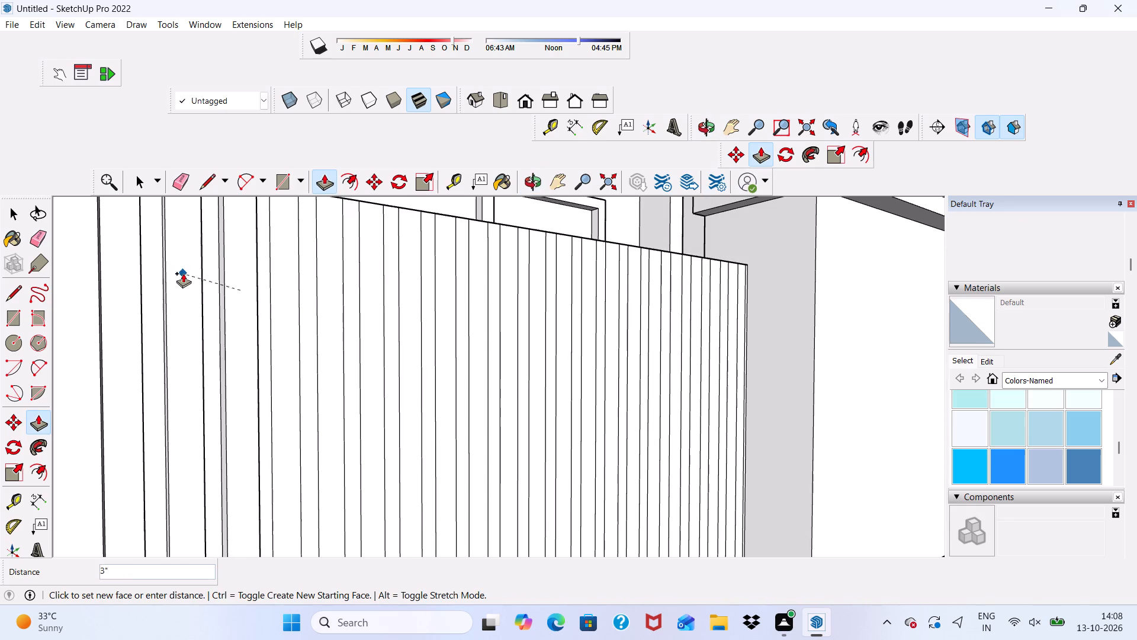
pyautogui.click(185, 274)
pyautogui.scroll(5, 301, 302)
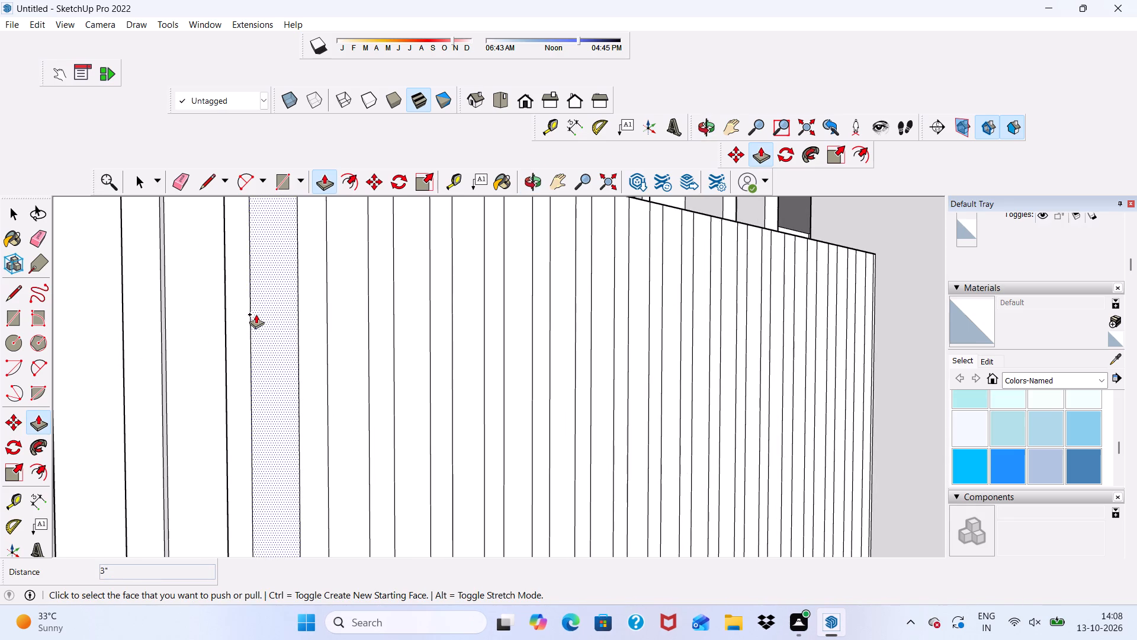
pyautogui.click(256, 314)
pyautogui.scroll(-3, 249, 332)
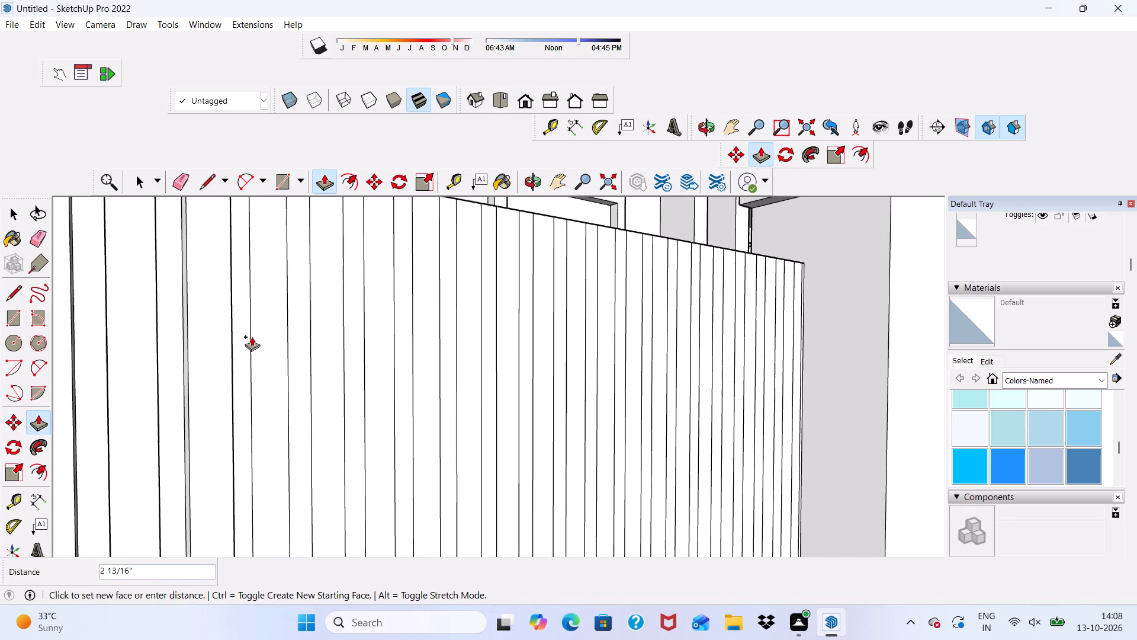
pyautogui.moveTo(252, 337); pyautogui.dragTo(68, 460, button='middle')
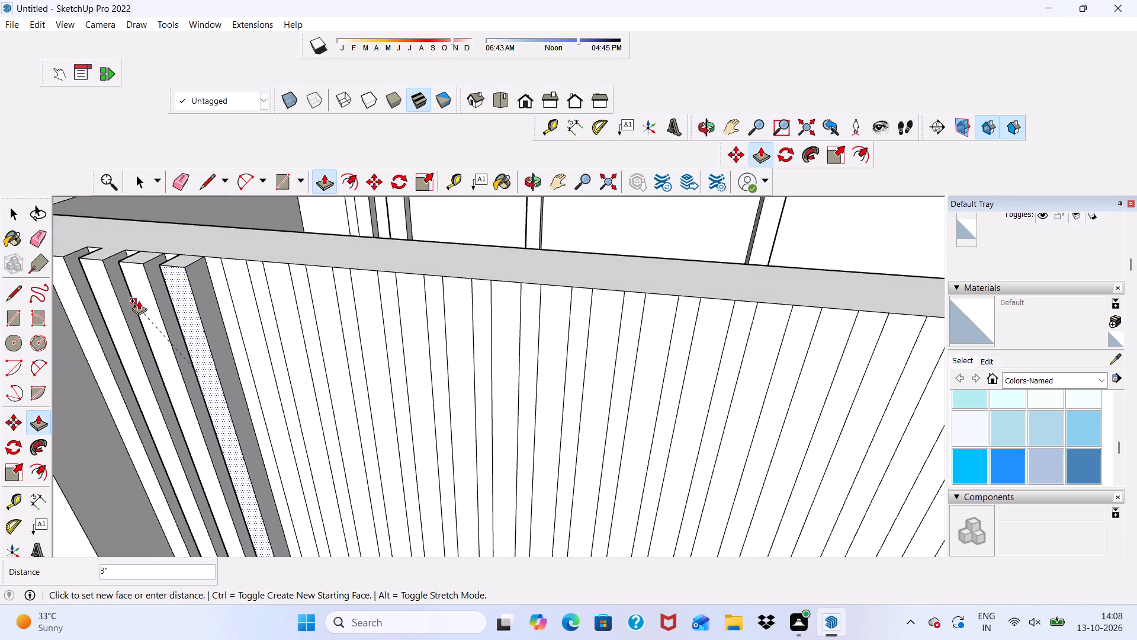
pyautogui.click(147, 297)
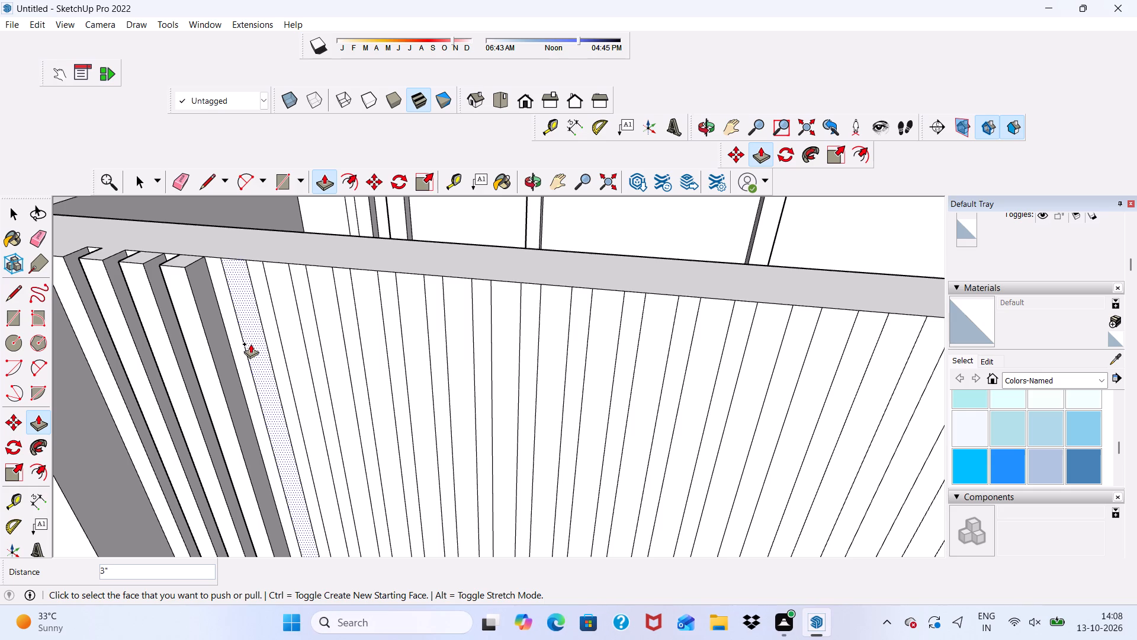
pyautogui.click(249, 337)
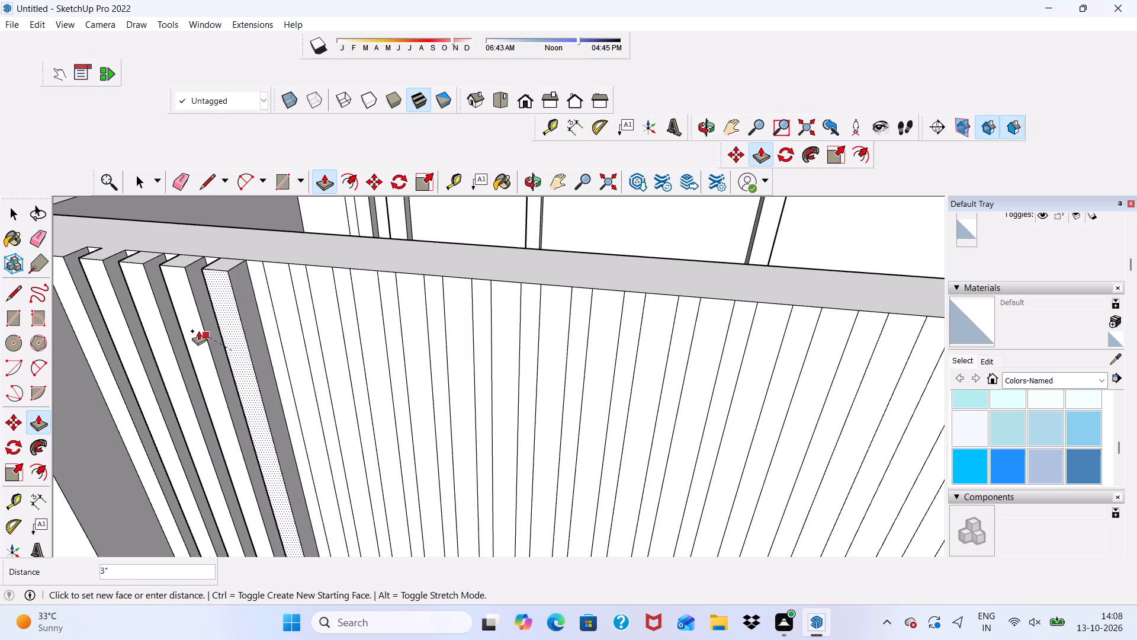
pyautogui.click(174, 286)
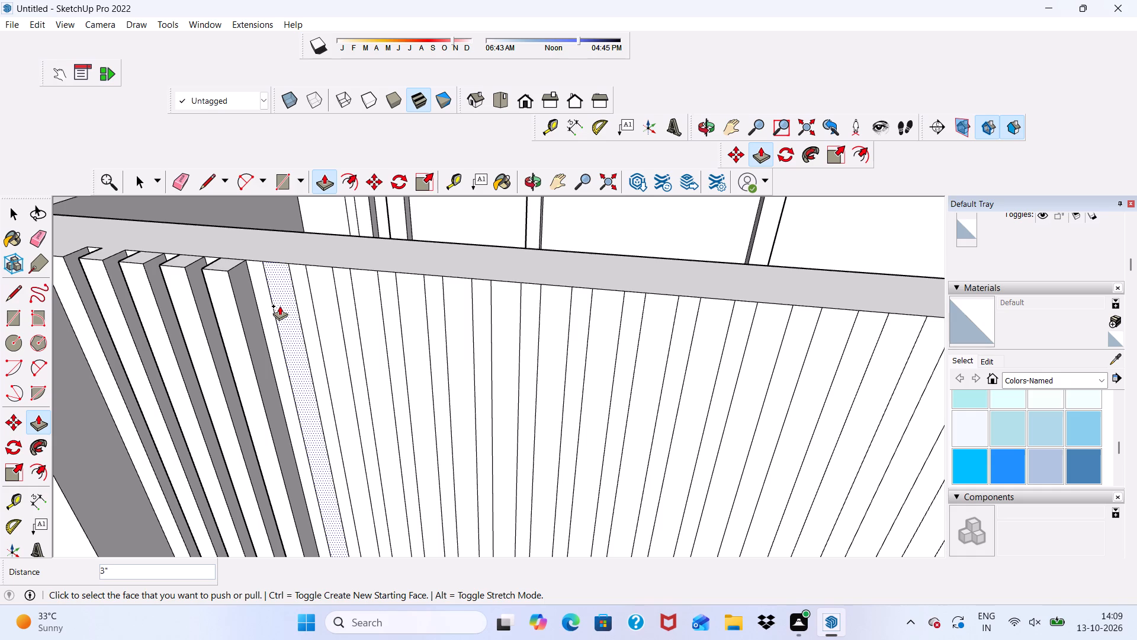
# Push/Pull the following four vertical strips towards the raised panel outward by 3", matching the finished slats.
pyautogui.click(280, 306)
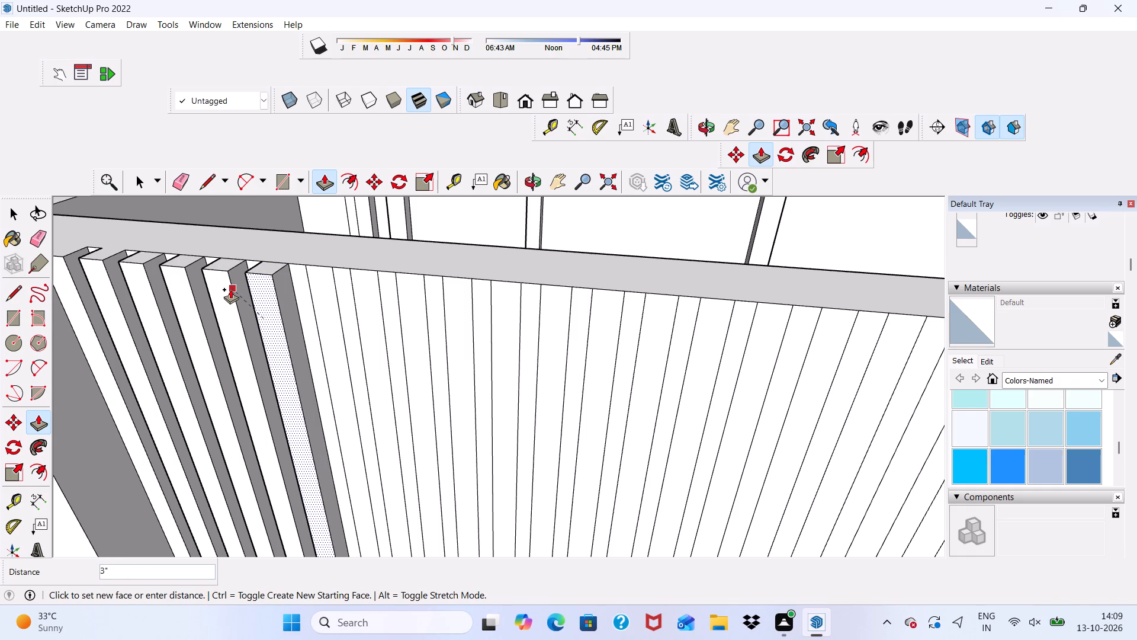
pyautogui.scroll(3, 230, 289)
pyautogui.click(231, 284)
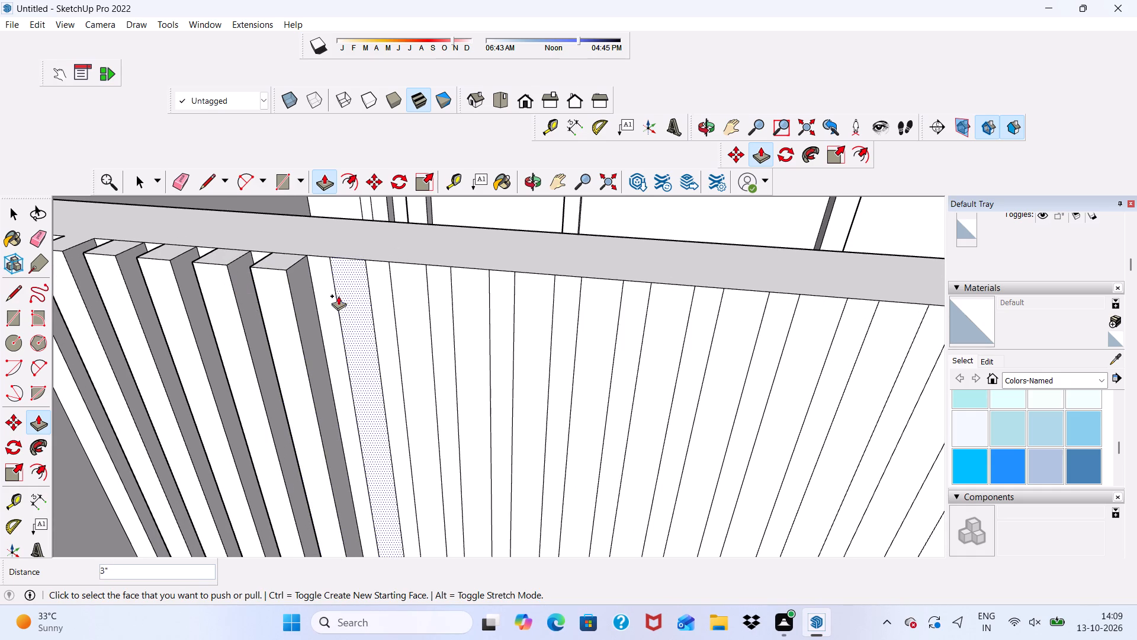
pyautogui.click(344, 292)
pyautogui.click(280, 268)
pyautogui.click(413, 308)
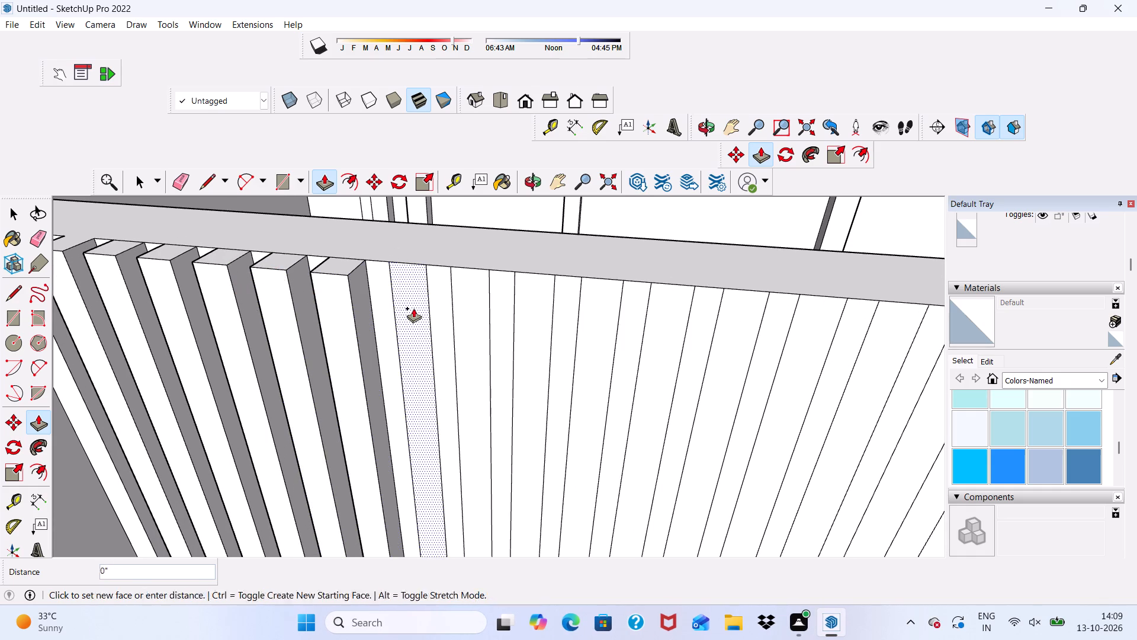
pyautogui.click(335, 271)
pyautogui.click(464, 306)
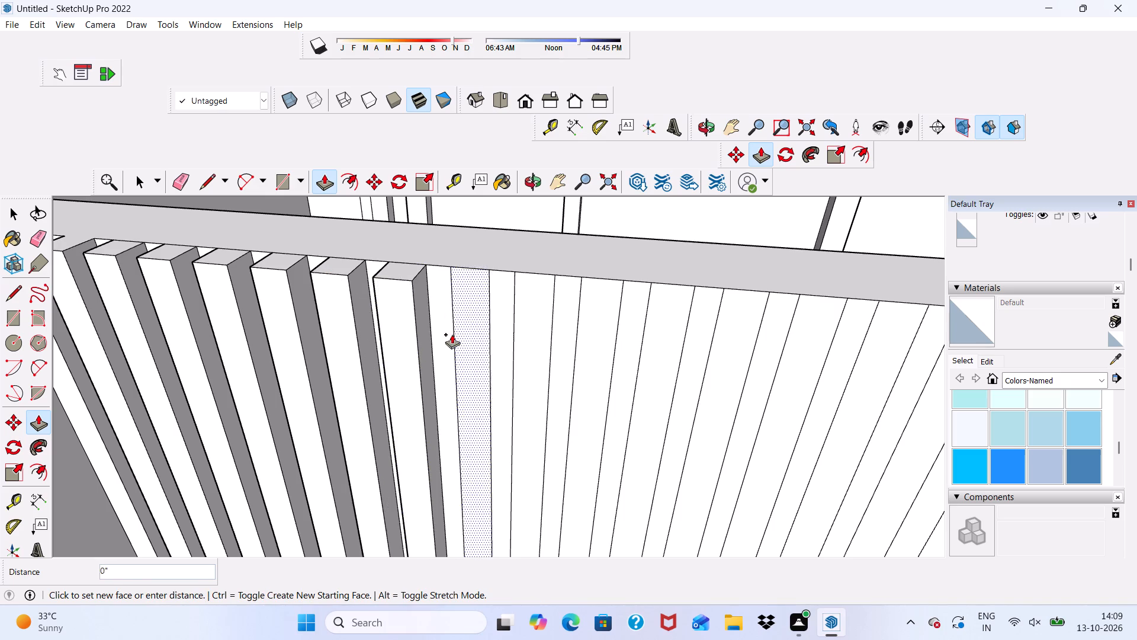
pyautogui.click(381, 276)
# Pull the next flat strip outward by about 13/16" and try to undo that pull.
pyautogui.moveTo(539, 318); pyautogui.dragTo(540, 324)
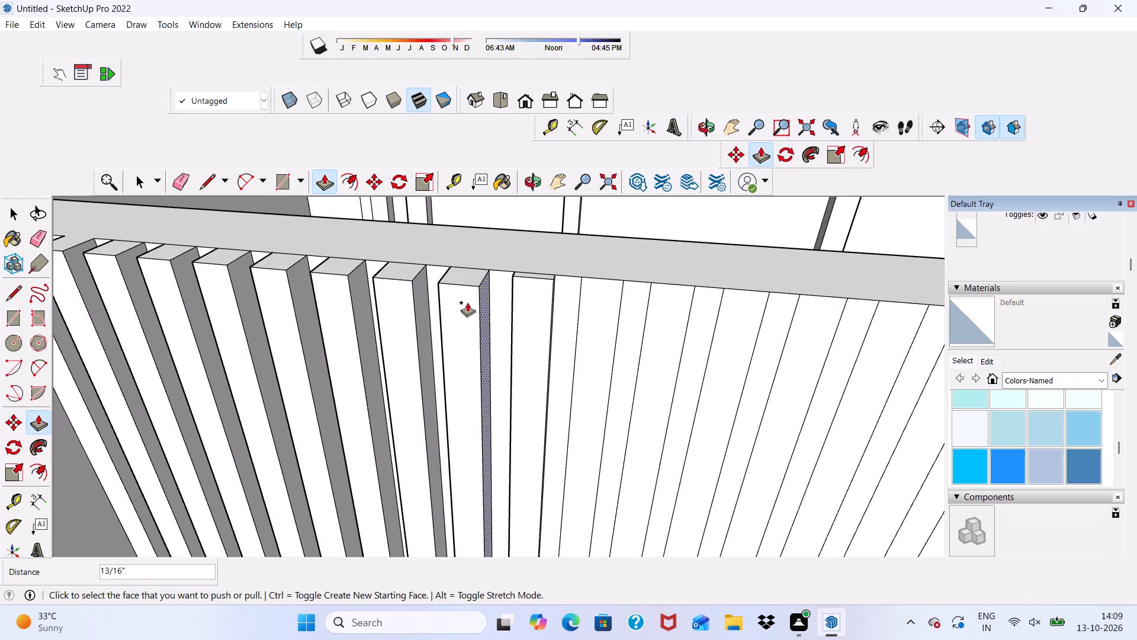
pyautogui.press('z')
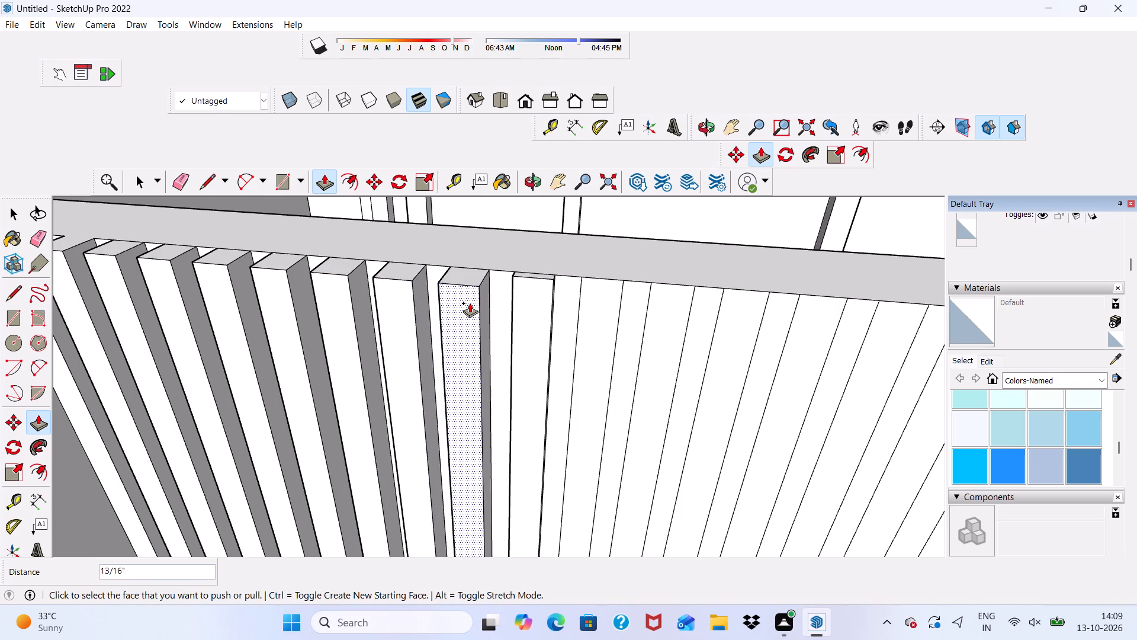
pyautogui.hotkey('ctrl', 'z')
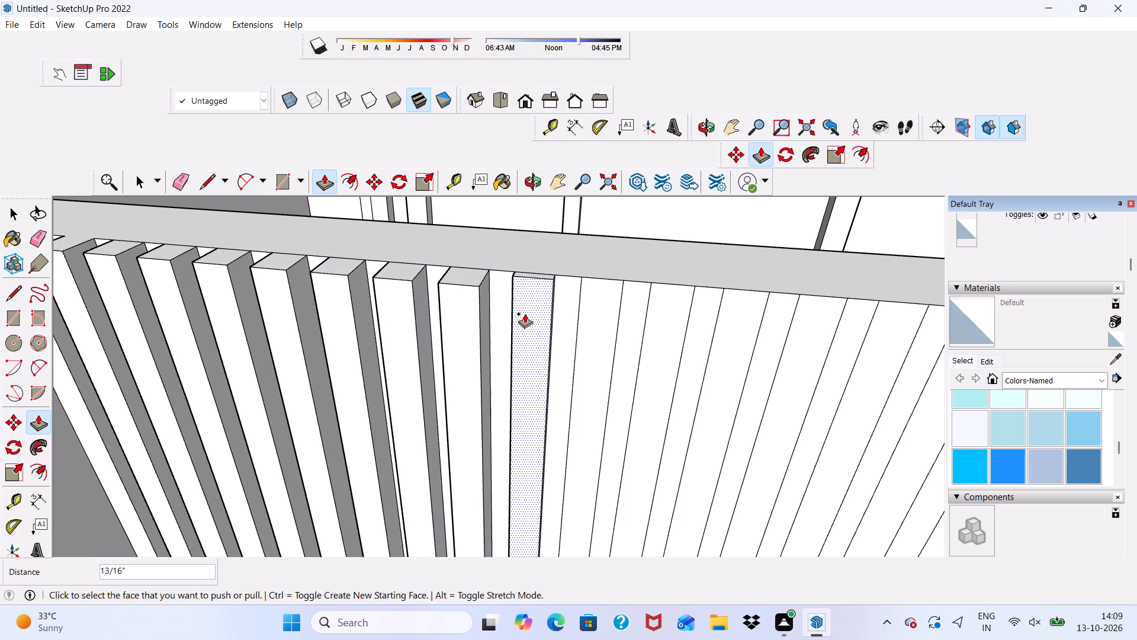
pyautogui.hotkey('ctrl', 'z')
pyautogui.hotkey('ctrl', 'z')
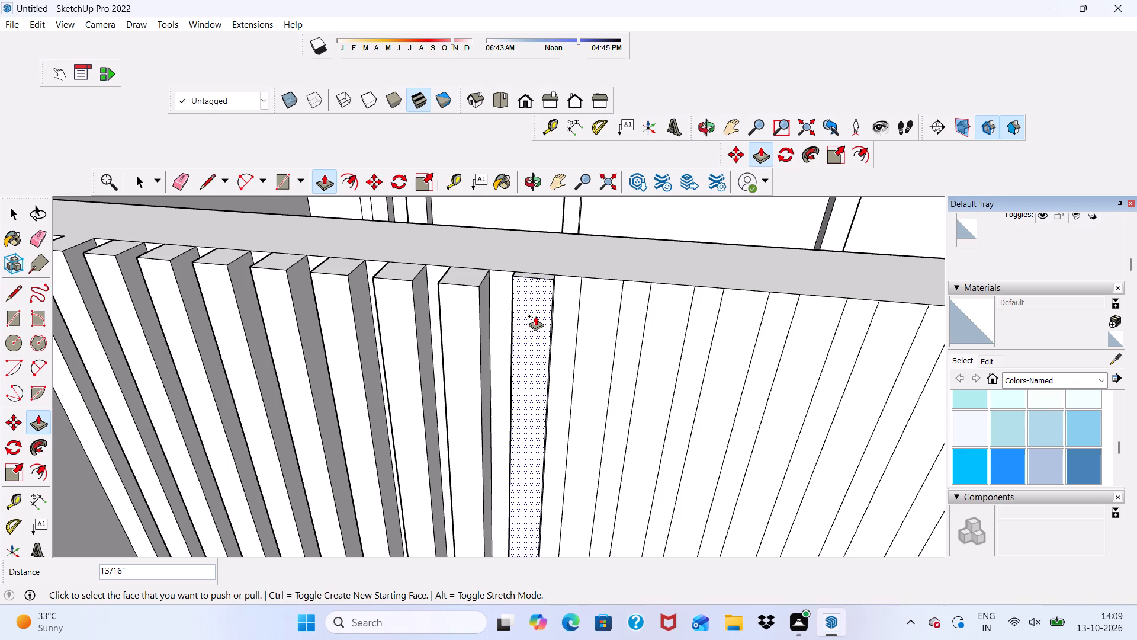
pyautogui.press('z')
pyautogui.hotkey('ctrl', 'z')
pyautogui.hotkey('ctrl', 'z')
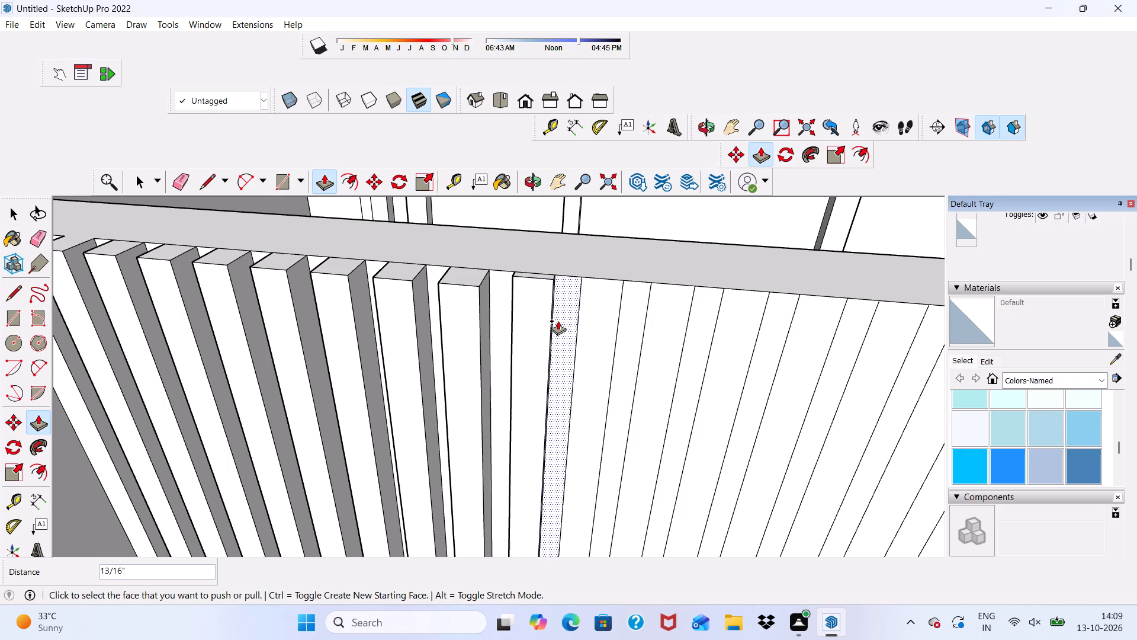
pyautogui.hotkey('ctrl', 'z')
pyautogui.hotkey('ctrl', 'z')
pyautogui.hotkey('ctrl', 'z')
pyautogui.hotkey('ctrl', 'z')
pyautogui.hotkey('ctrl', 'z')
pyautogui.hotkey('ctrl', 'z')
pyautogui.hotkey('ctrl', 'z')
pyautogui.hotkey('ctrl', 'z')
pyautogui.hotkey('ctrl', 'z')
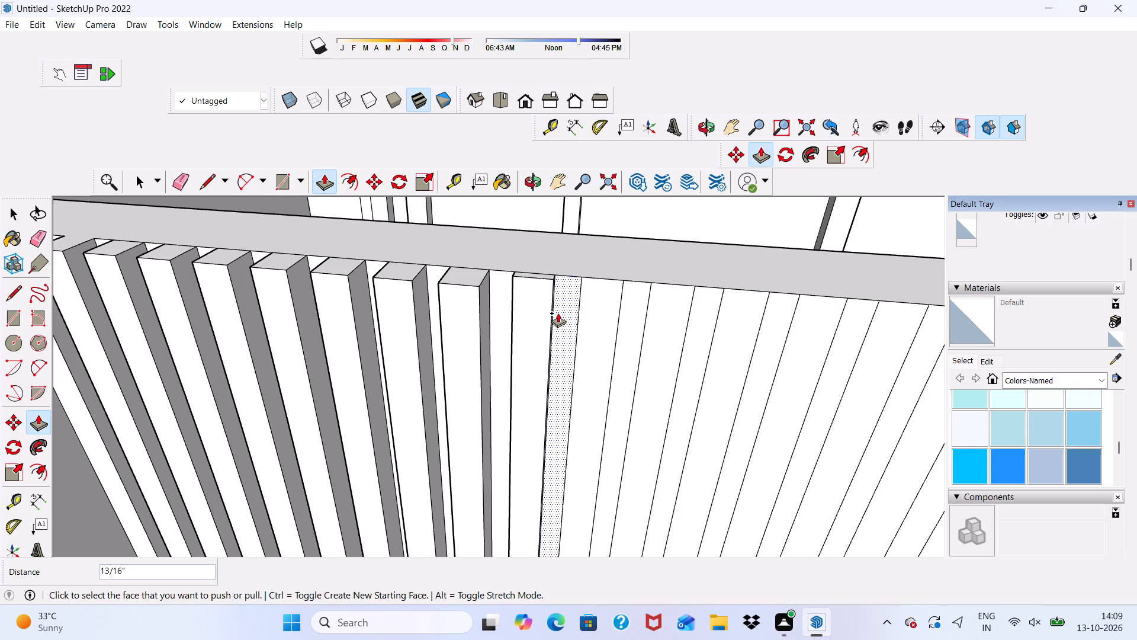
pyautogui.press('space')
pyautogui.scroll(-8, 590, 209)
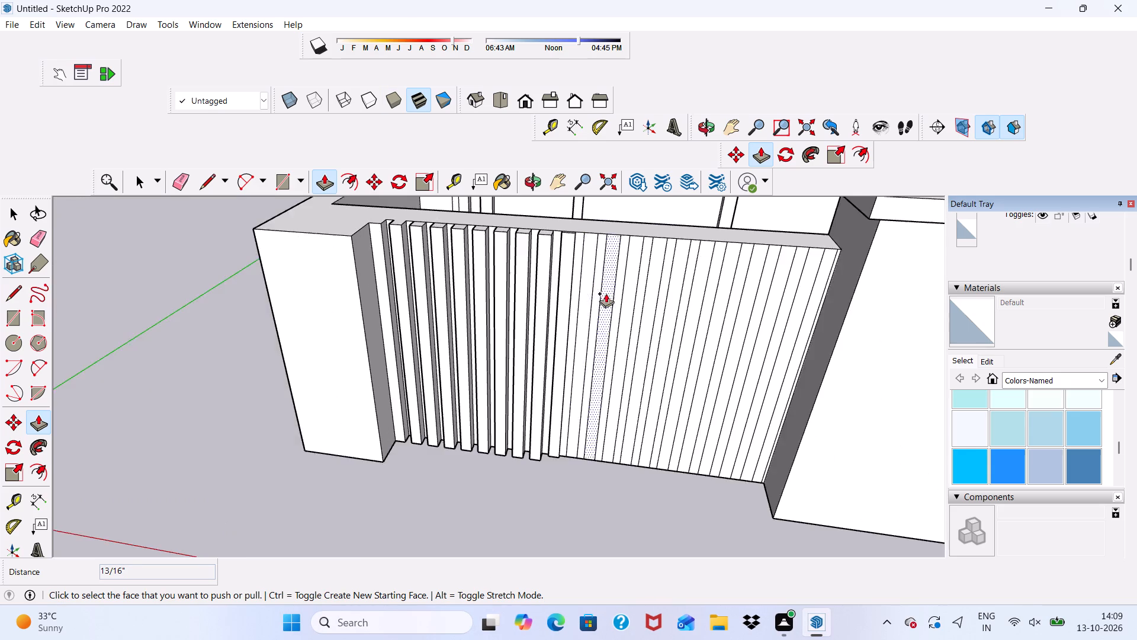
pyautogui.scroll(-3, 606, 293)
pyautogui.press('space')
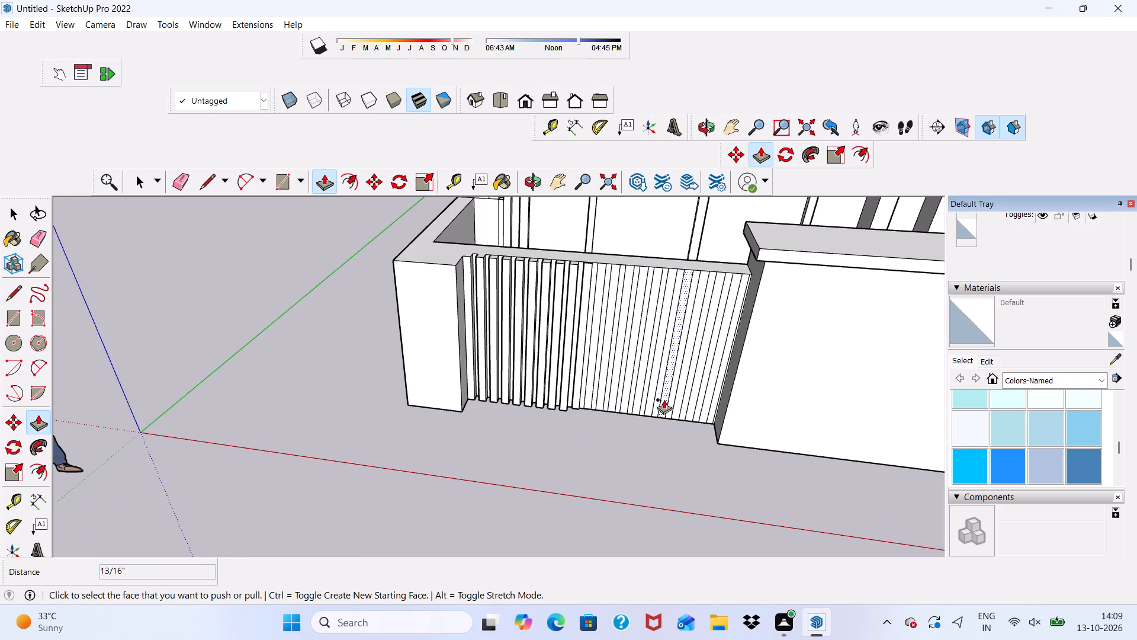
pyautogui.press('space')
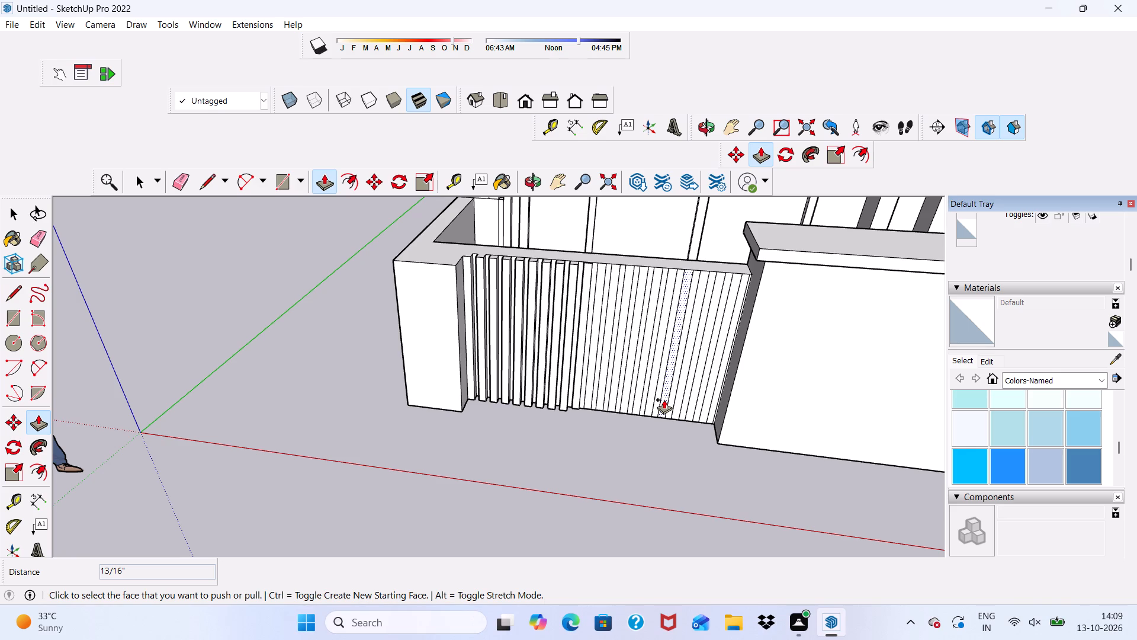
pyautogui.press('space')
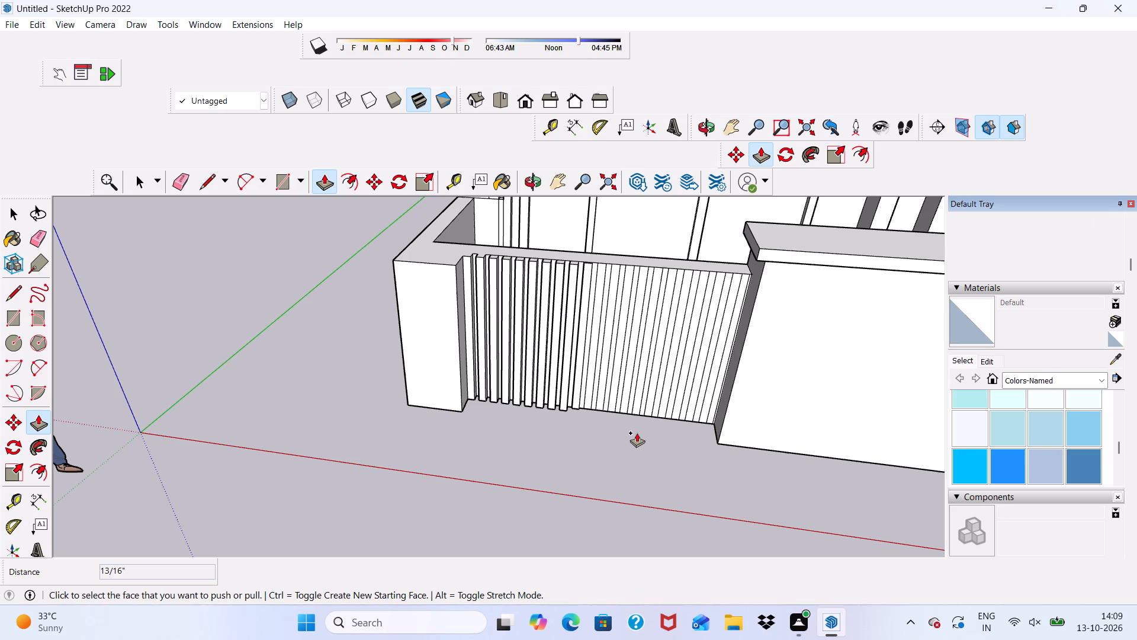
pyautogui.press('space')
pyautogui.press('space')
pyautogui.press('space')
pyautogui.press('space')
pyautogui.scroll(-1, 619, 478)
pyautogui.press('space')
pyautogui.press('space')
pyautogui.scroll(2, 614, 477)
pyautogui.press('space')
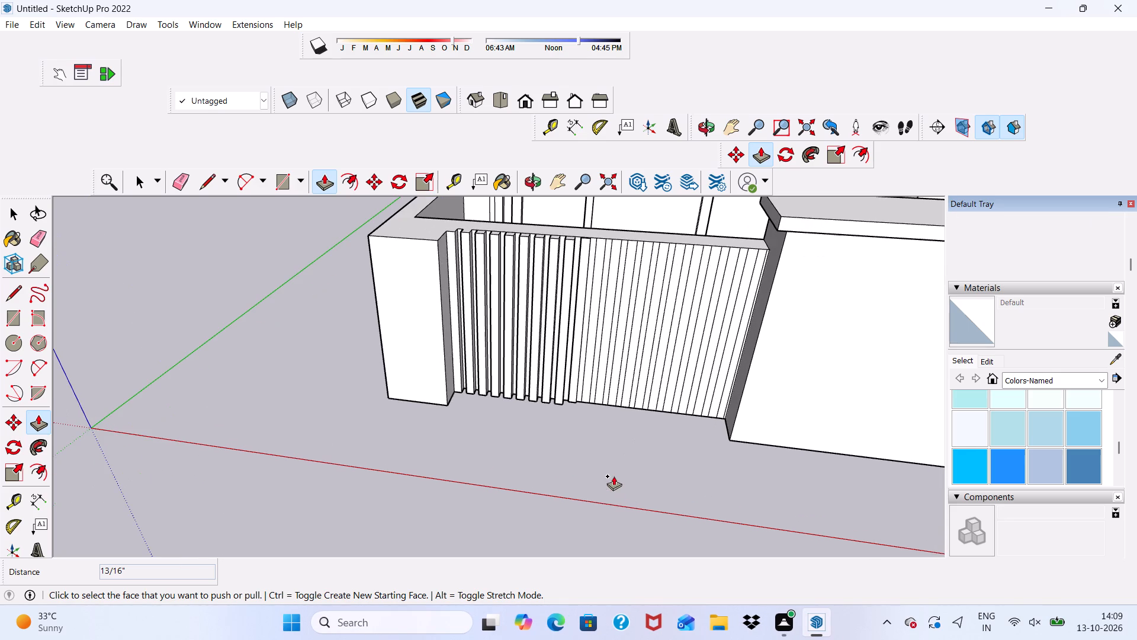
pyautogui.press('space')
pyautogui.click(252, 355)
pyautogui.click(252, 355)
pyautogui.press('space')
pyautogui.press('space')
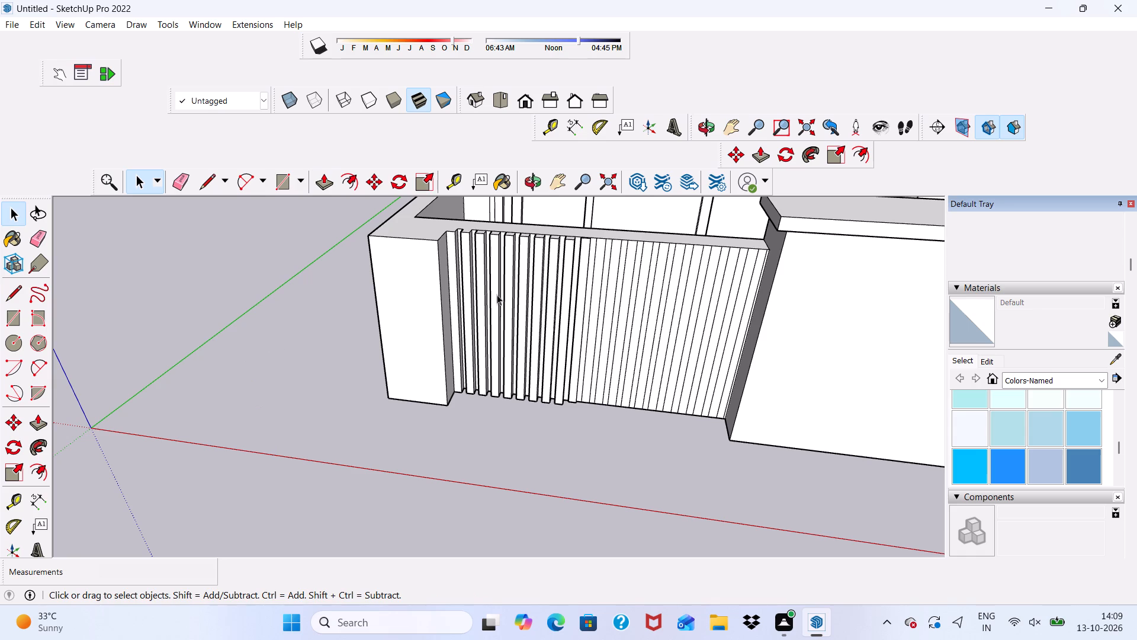
# Push/Pull the shallow, partly raised strip outward to the 3" depth of the neighbouring slats.
pyautogui.click(325, 179)
pyautogui.scroll(8, 575, 261)
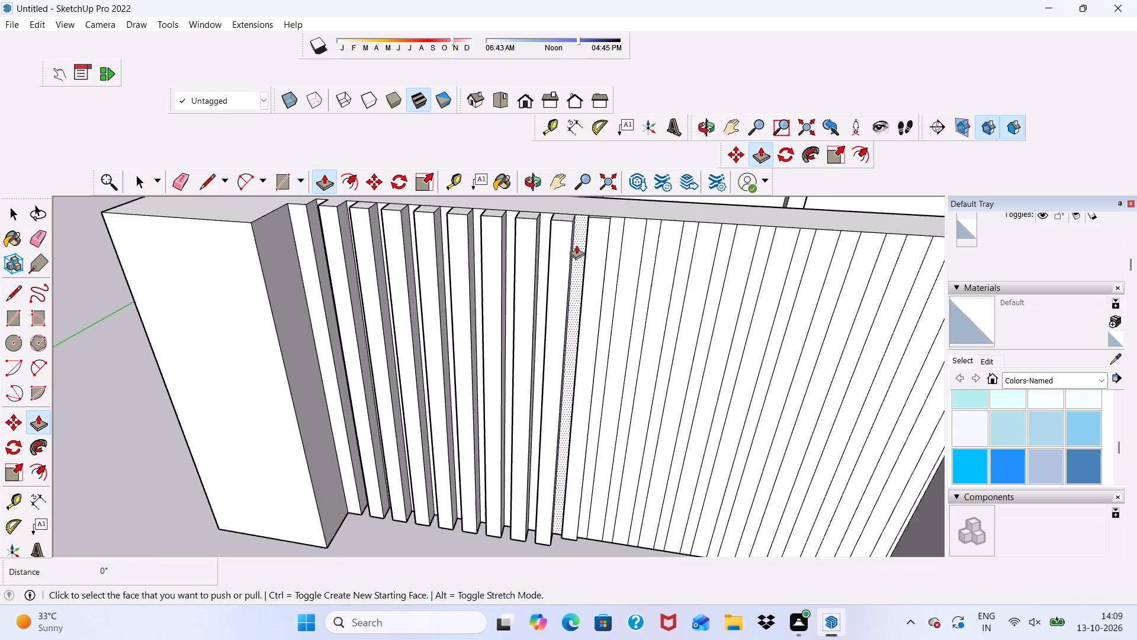
pyautogui.scroll(-2, 577, 245)
pyautogui.moveTo(573, 248); pyautogui.dragTo(415, 298, button='middle')
pyautogui.scroll(-1, 415, 298)
pyautogui.hotkey('ctrl', 'z')
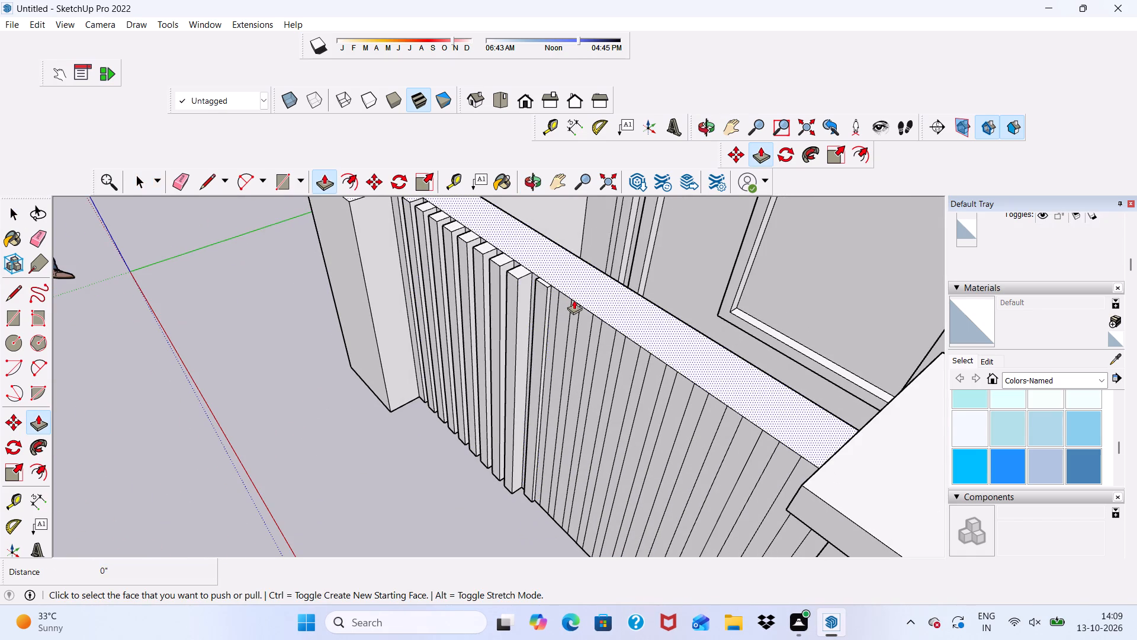
pyautogui.scroll(6, 545, 309)
pyautogui.click(539, 300)
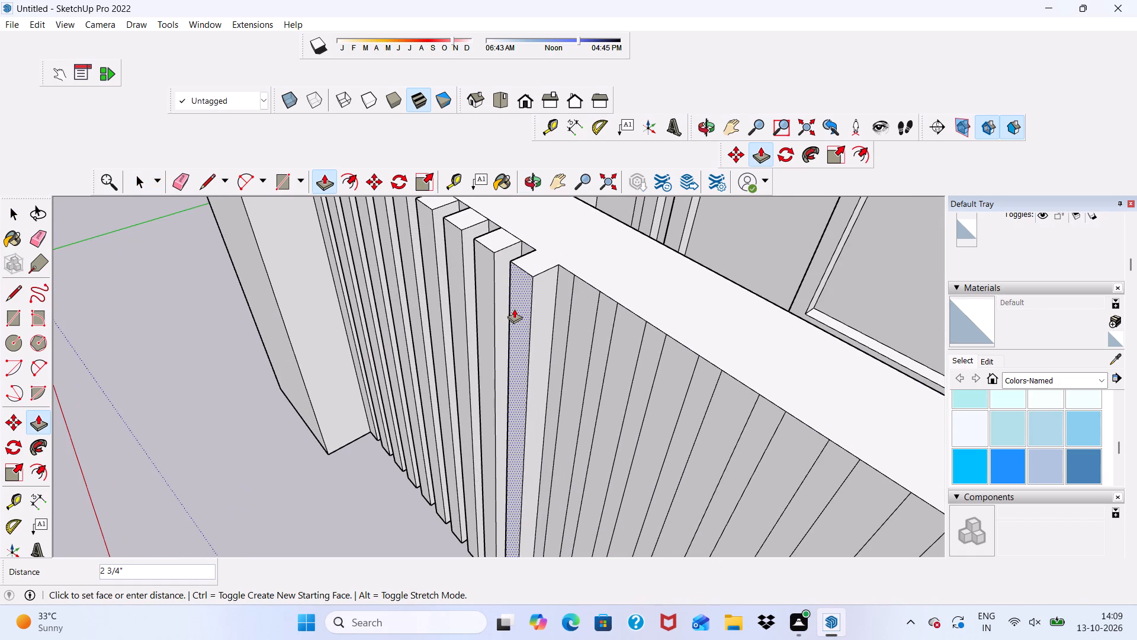
pyautogui.scroll(3, 496, 243)
pyautogui.click(492, 267)
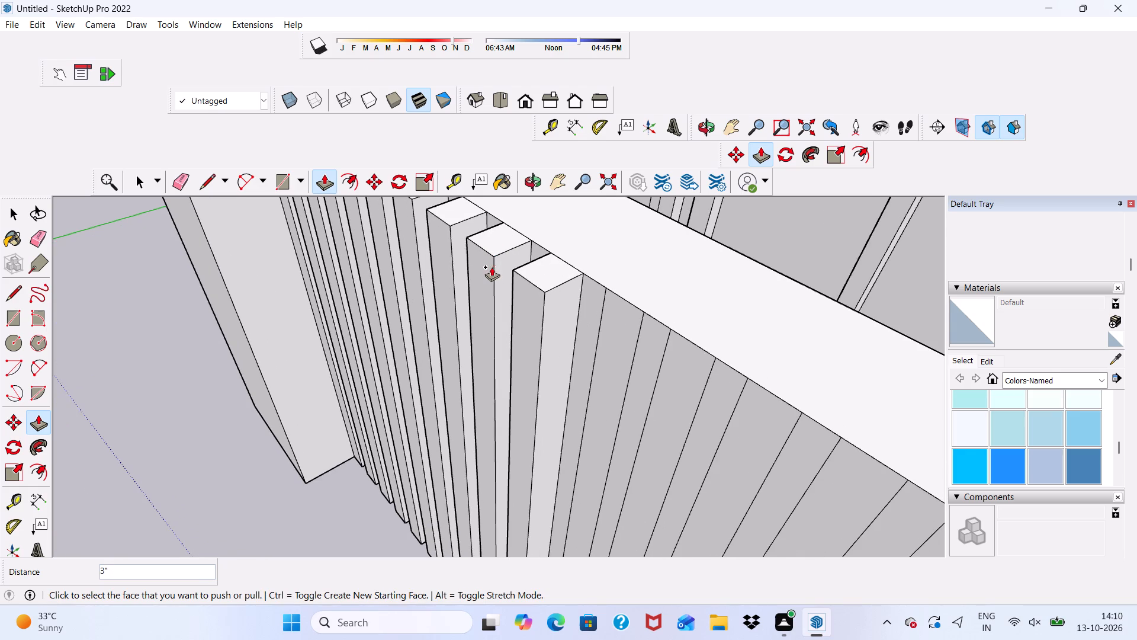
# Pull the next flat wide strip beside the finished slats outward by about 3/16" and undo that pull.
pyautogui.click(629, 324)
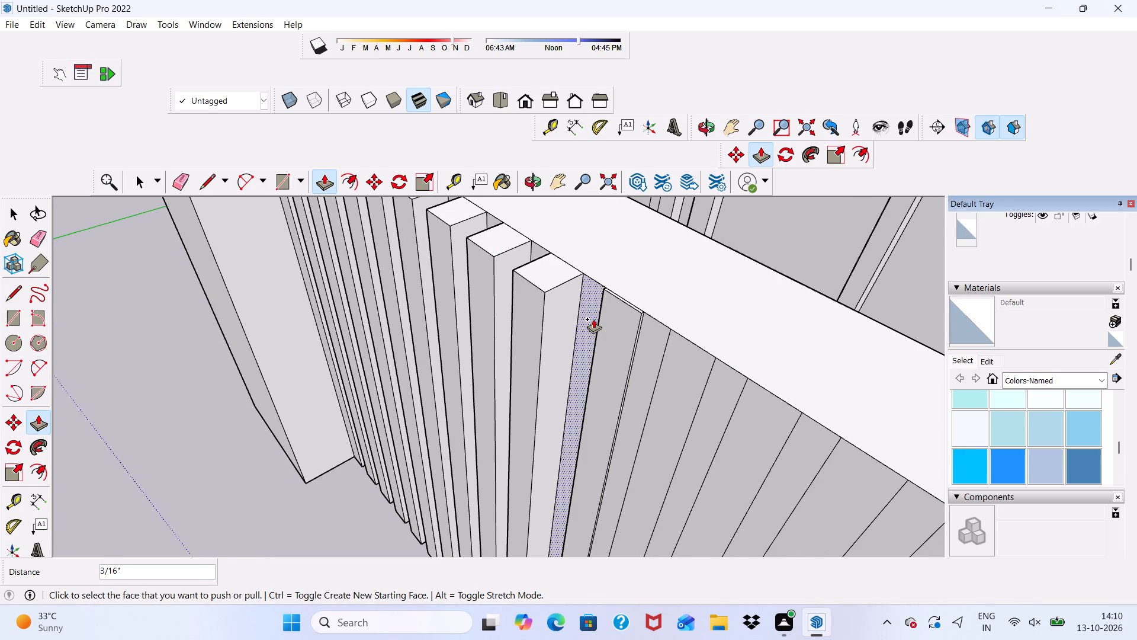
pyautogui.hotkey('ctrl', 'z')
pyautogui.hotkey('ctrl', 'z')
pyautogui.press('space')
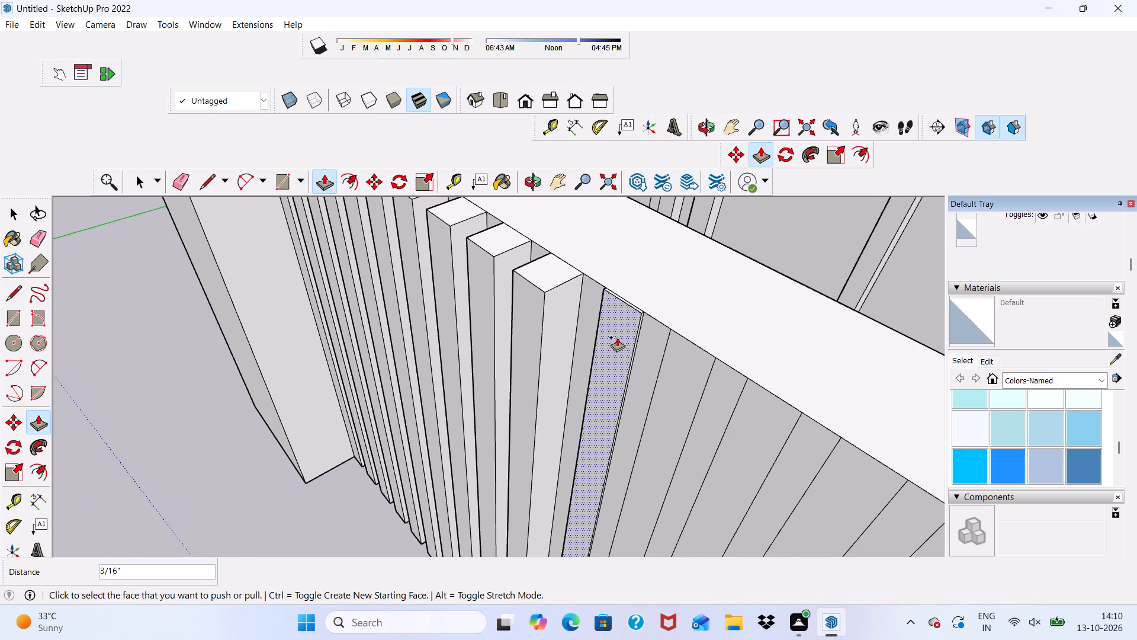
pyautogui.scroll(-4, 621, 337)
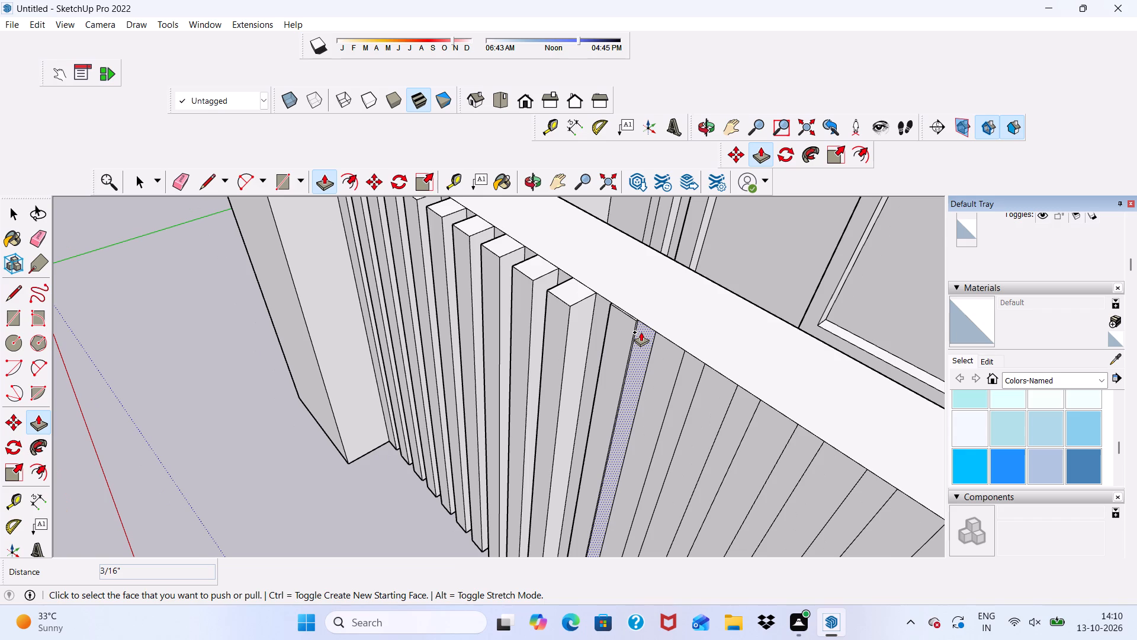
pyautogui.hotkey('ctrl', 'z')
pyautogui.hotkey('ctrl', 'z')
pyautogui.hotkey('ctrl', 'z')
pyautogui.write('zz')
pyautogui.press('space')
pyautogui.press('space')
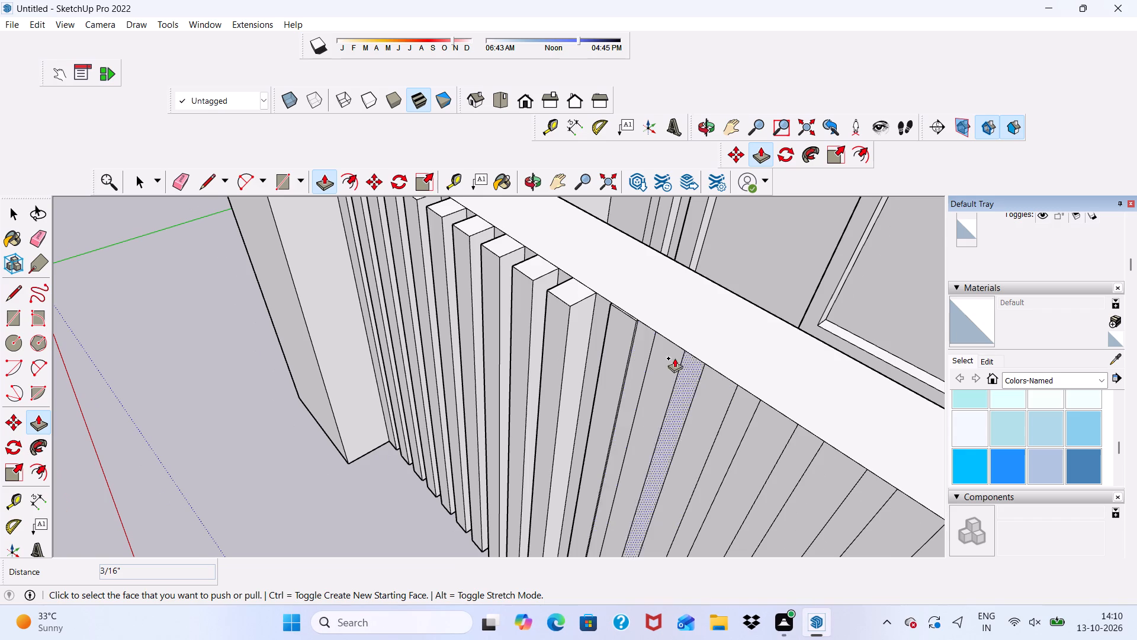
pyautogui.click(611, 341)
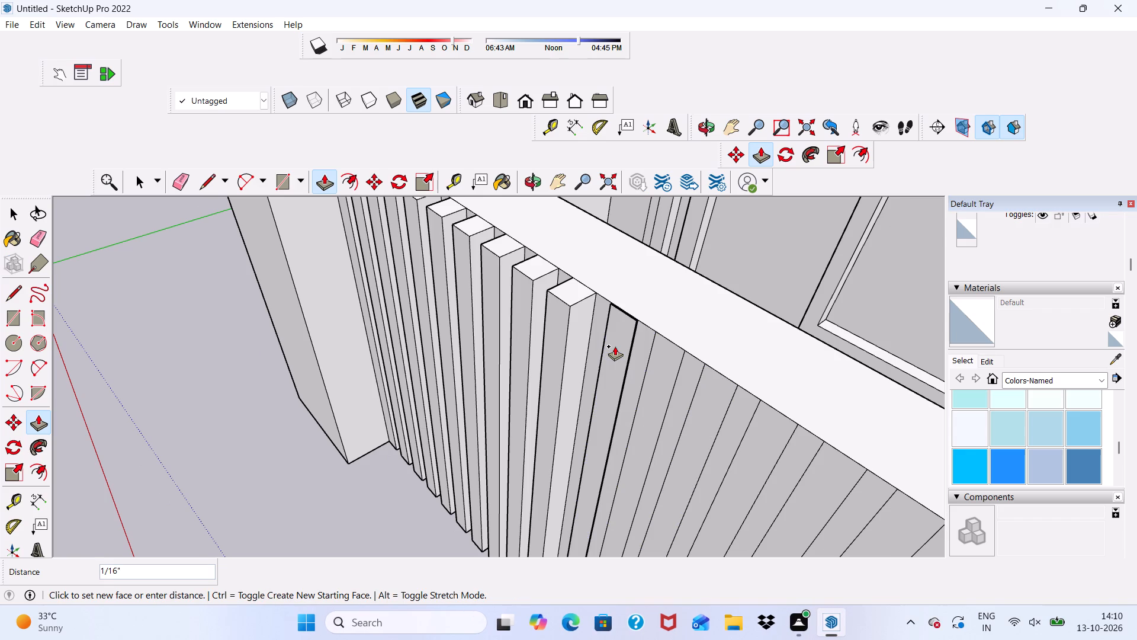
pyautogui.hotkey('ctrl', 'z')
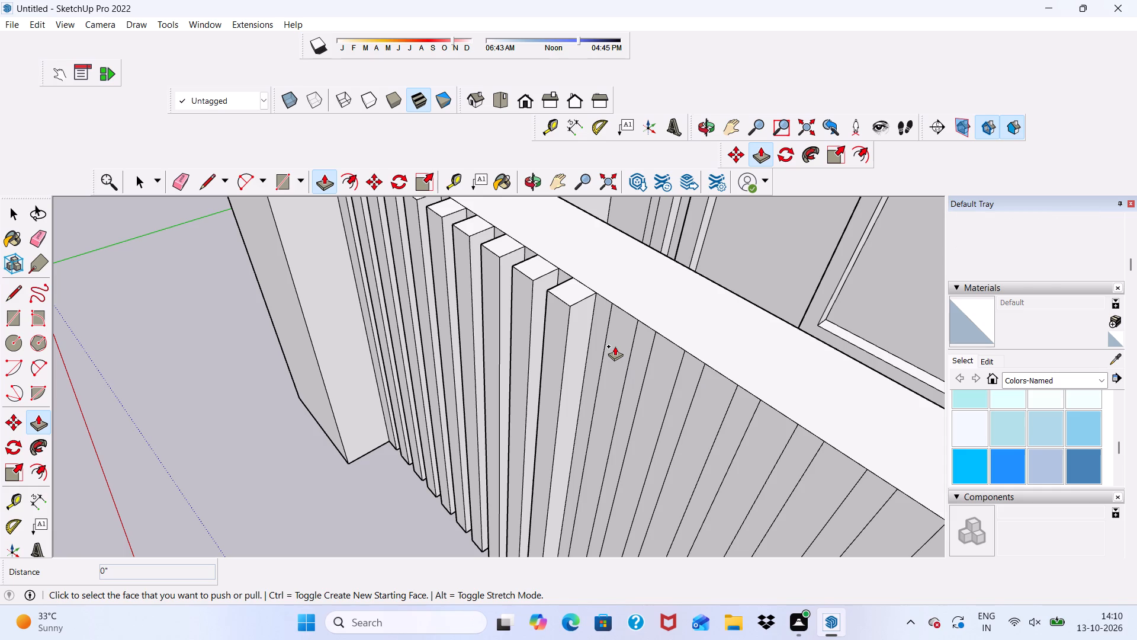
# Push/Pull the next three wide vertical strips outward by 3", level with the finished slats and leaving the narrow gaps recessed.
pyautogui.click(616, 312)
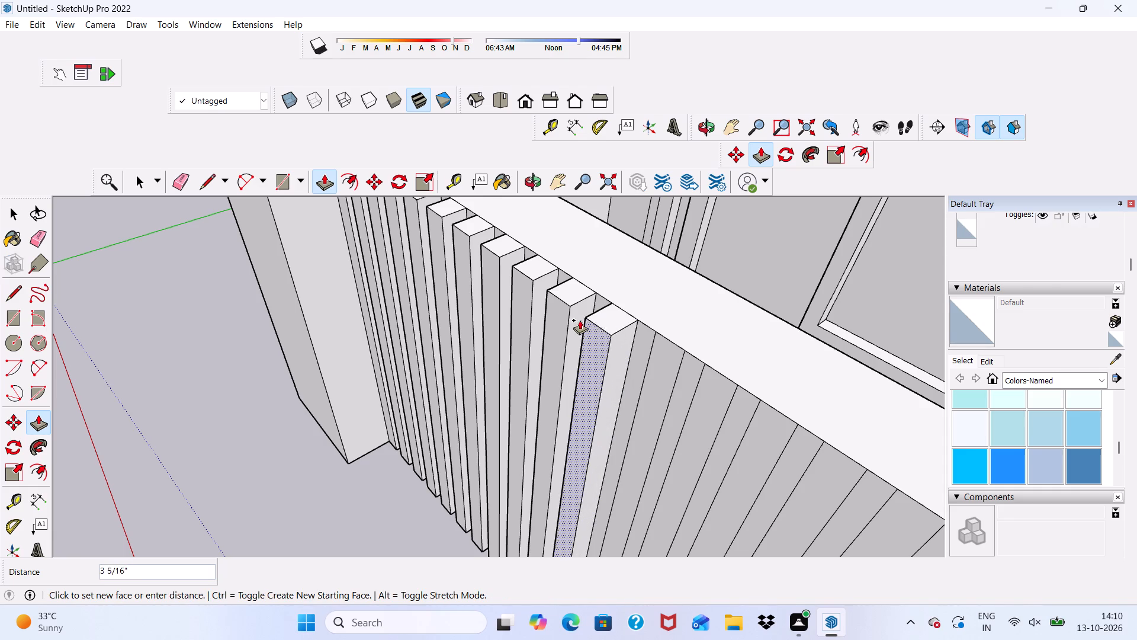
pyautogui.click(566, 308)
pyautogui.scroll(-5, 610, 317)
pyautogui.scroll(5, 650, 378)
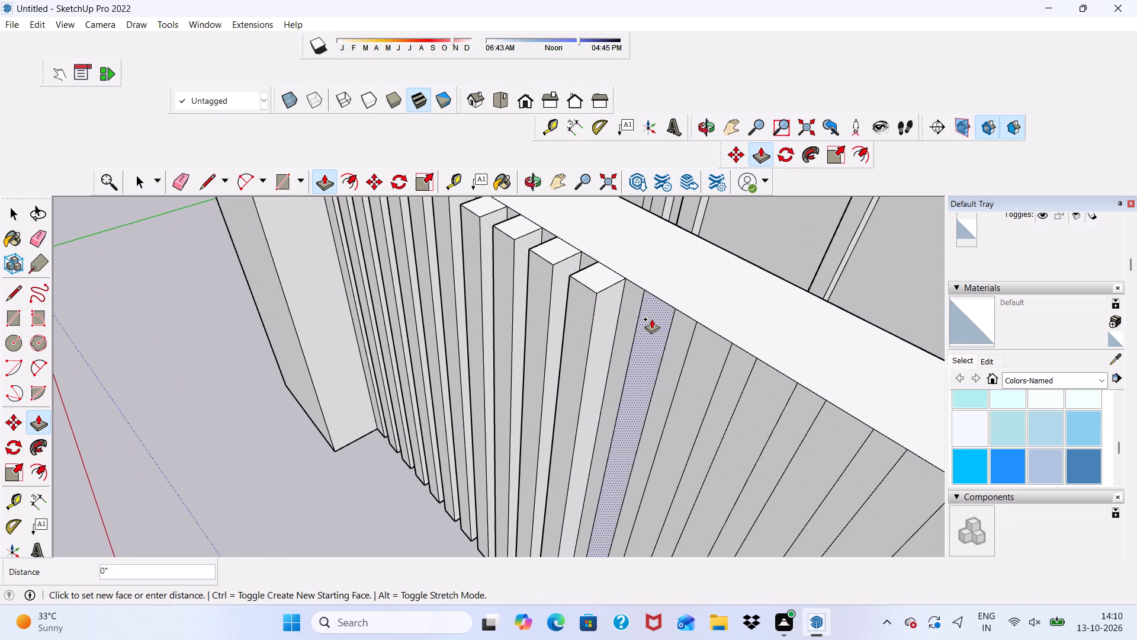
pyautogui.click(651, 319)
pyautogui.click(583, 293)
pyautogui.click(703, 332)
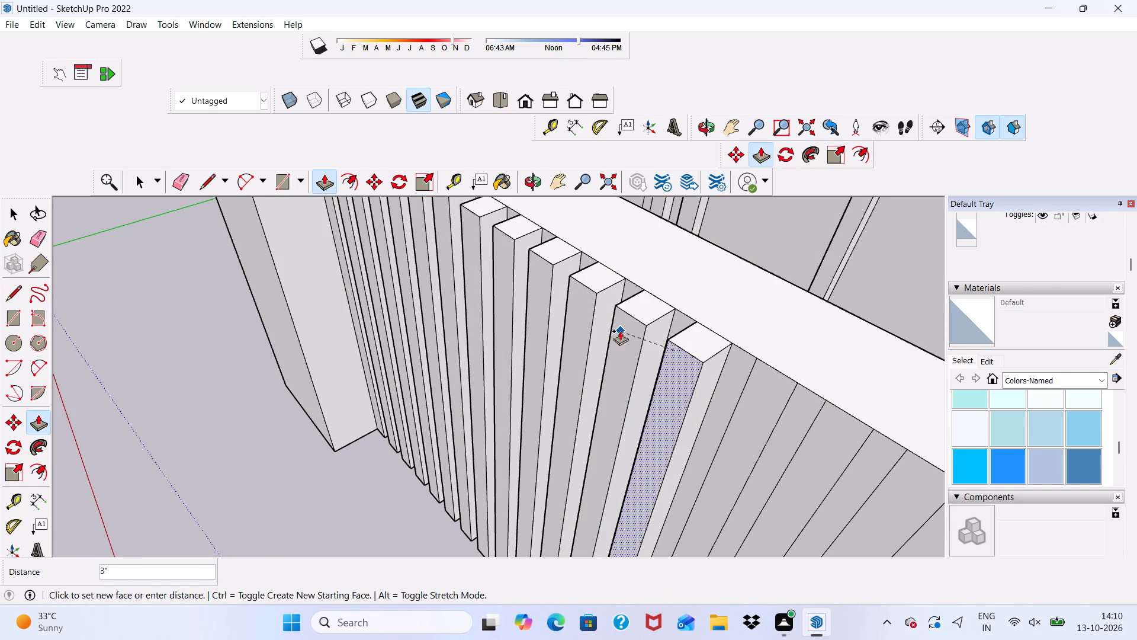
pyautogui.click(620, 330)
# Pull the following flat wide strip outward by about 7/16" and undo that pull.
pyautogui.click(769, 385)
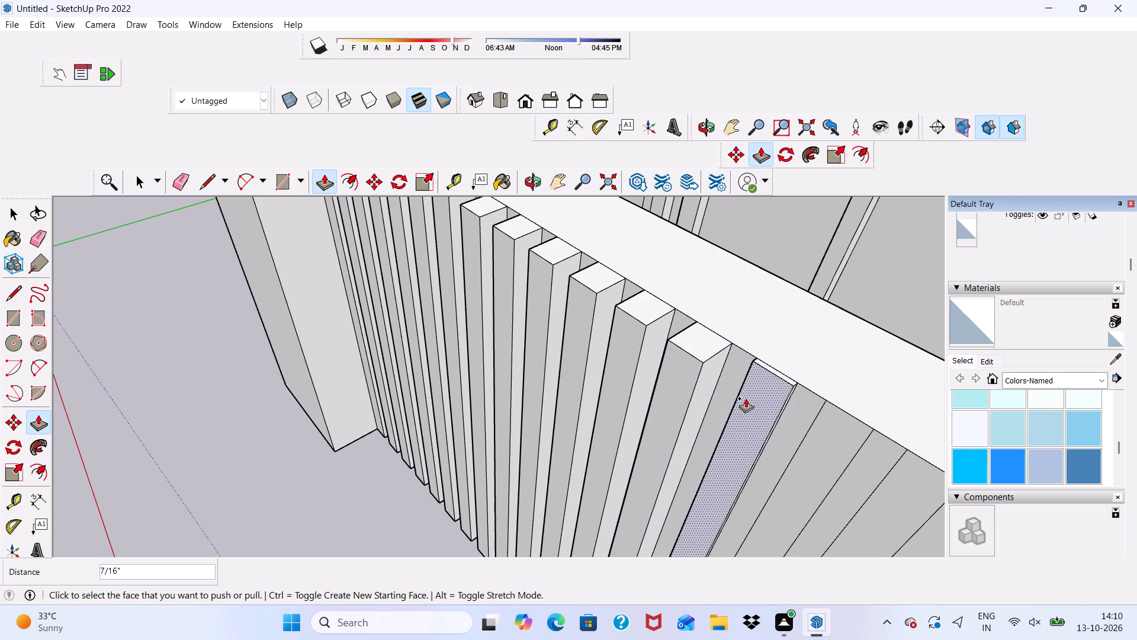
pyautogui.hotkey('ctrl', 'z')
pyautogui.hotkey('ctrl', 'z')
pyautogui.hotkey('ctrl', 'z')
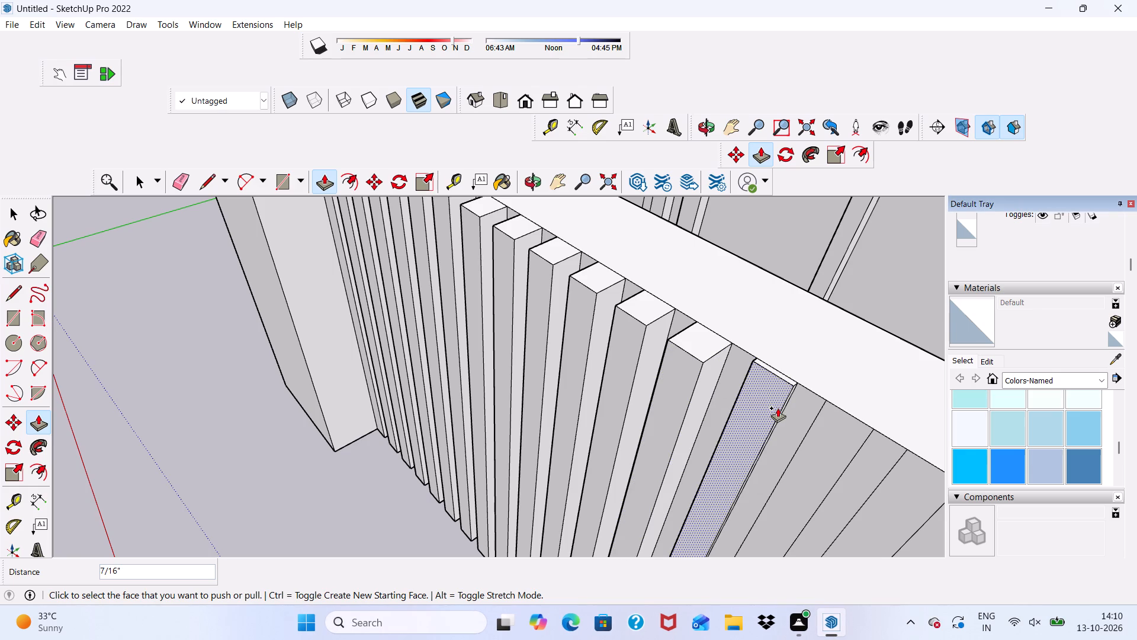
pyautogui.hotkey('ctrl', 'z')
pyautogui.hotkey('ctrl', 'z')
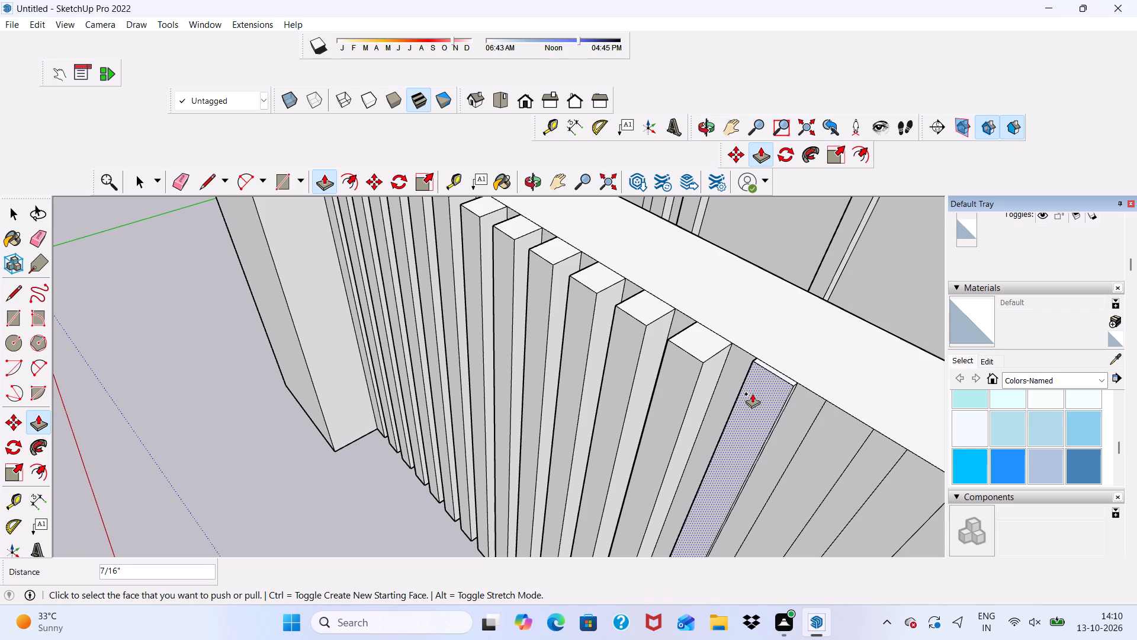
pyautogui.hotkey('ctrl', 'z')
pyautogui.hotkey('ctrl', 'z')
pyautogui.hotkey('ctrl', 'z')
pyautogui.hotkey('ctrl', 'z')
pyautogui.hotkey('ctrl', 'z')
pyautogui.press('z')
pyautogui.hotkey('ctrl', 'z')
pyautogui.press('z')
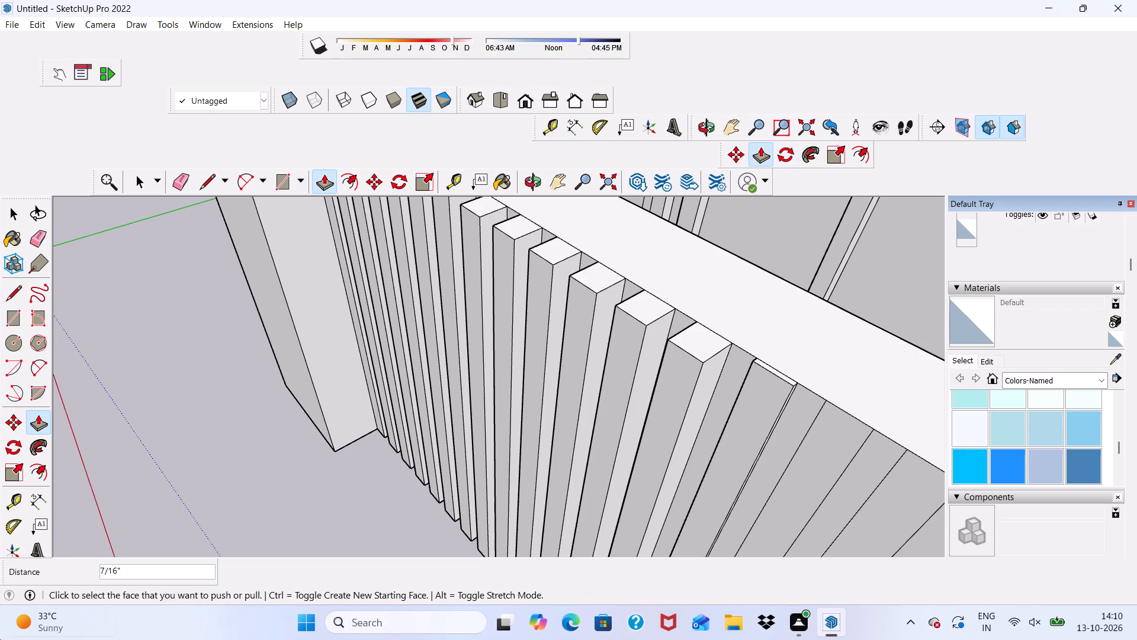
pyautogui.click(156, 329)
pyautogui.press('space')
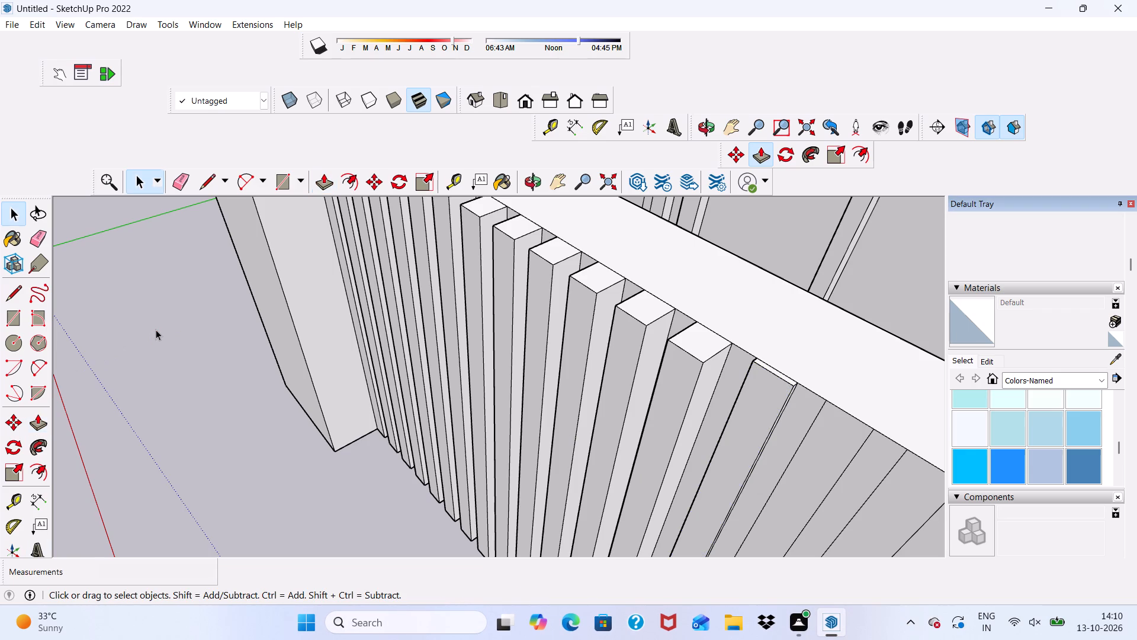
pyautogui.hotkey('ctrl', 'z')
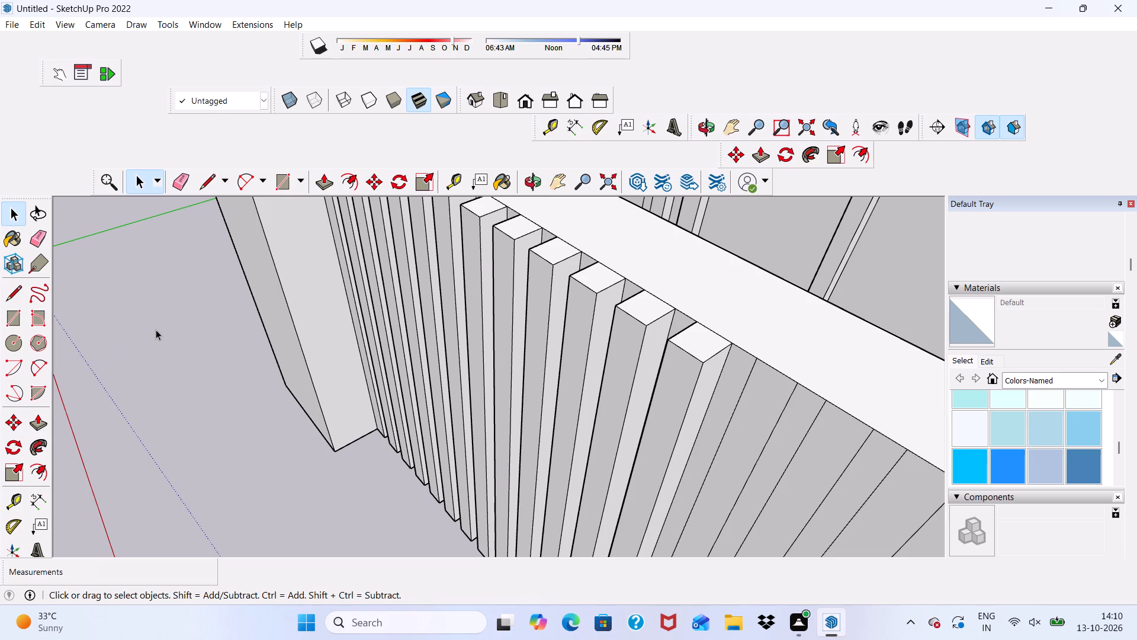
# Push/Pull the next two wide vertical strips outward by 3", matching the finished slats.
pyautogui.click(319, 180)
pyautogui.scroll(-6, 349, 207)
pyautogui.scroll(-4, 568, 326)
pyautogui.scroll(10, 566, 344)
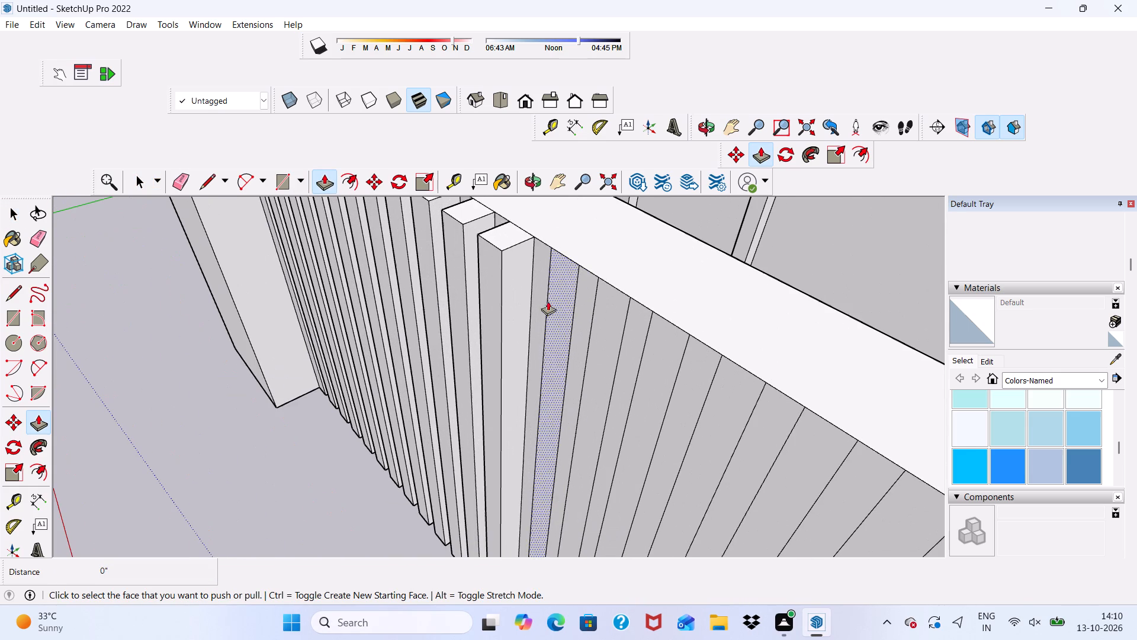
pyautogui.click(553, 289)
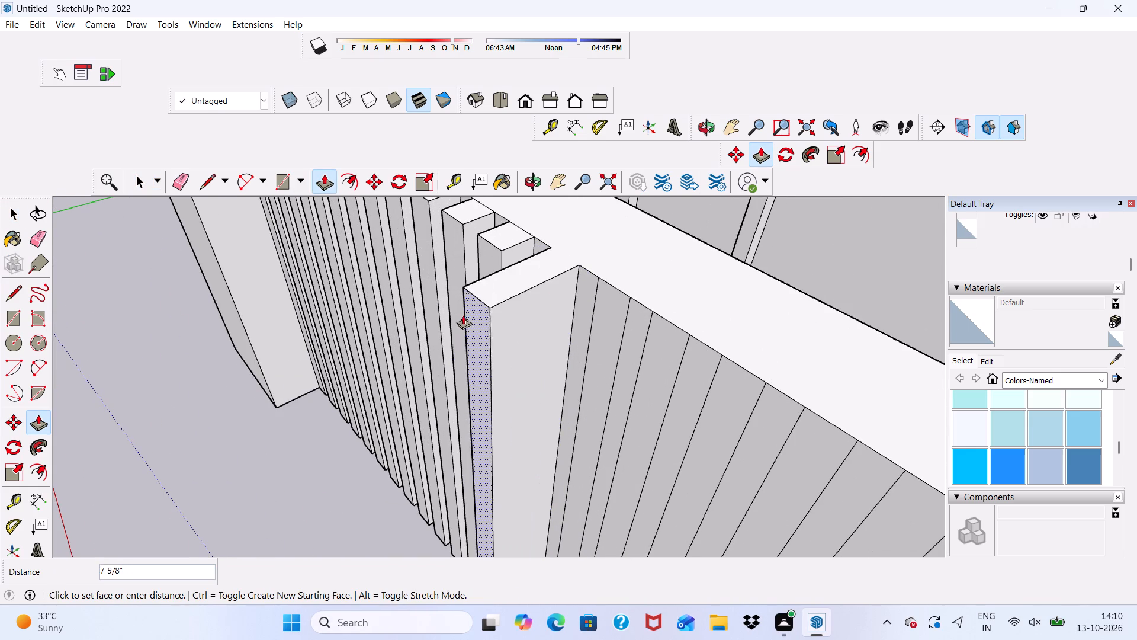
pyautogui.click(489, 256)
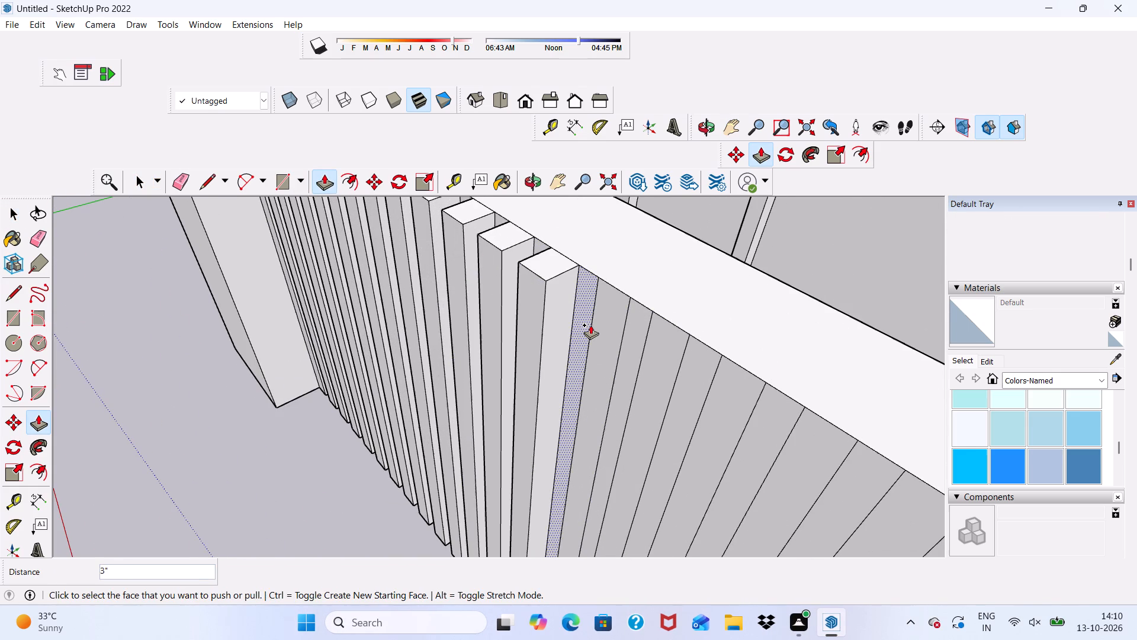
pyautogui.click(591, 324)
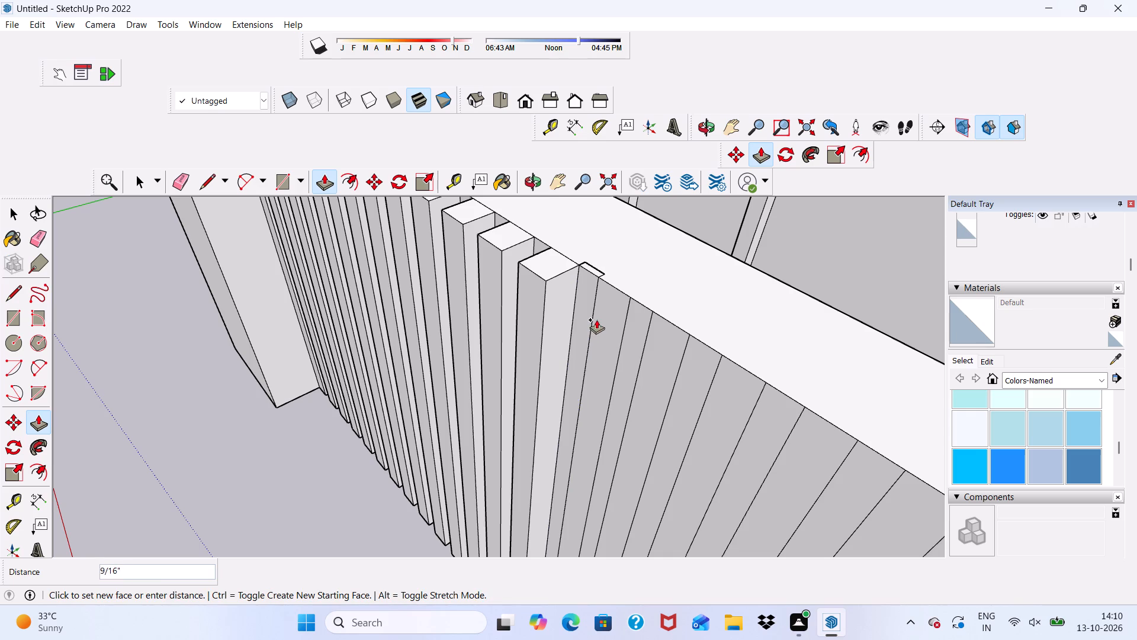
pyautogui.press('space')
pyautogui.click(605, 329)
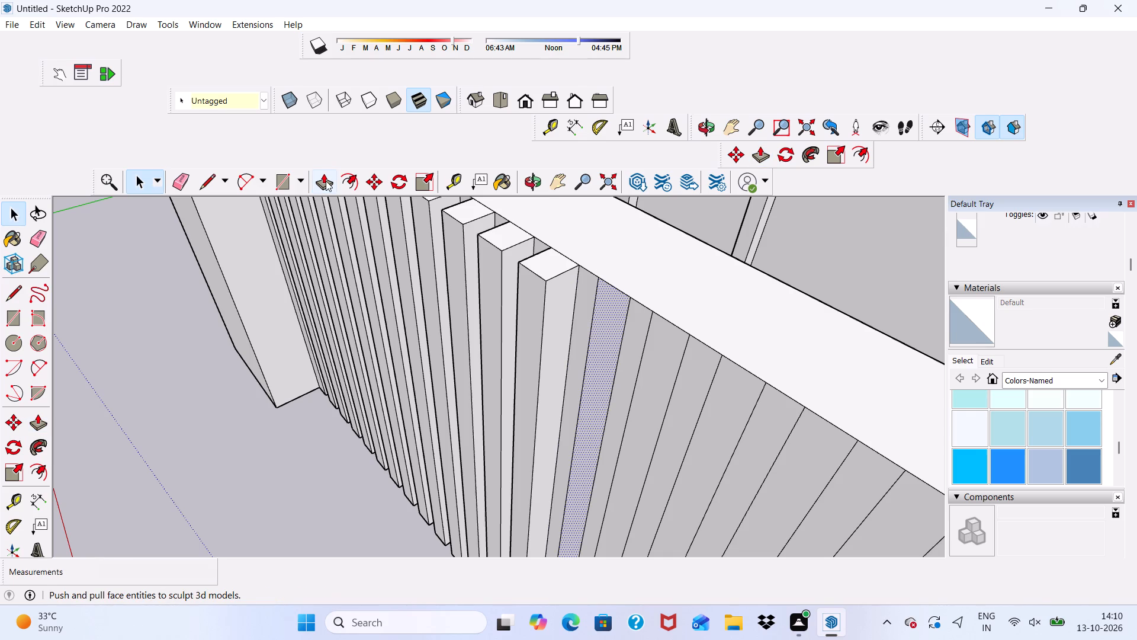
pyautogui.click(326, 181)
pyautogui.click(604, 345)
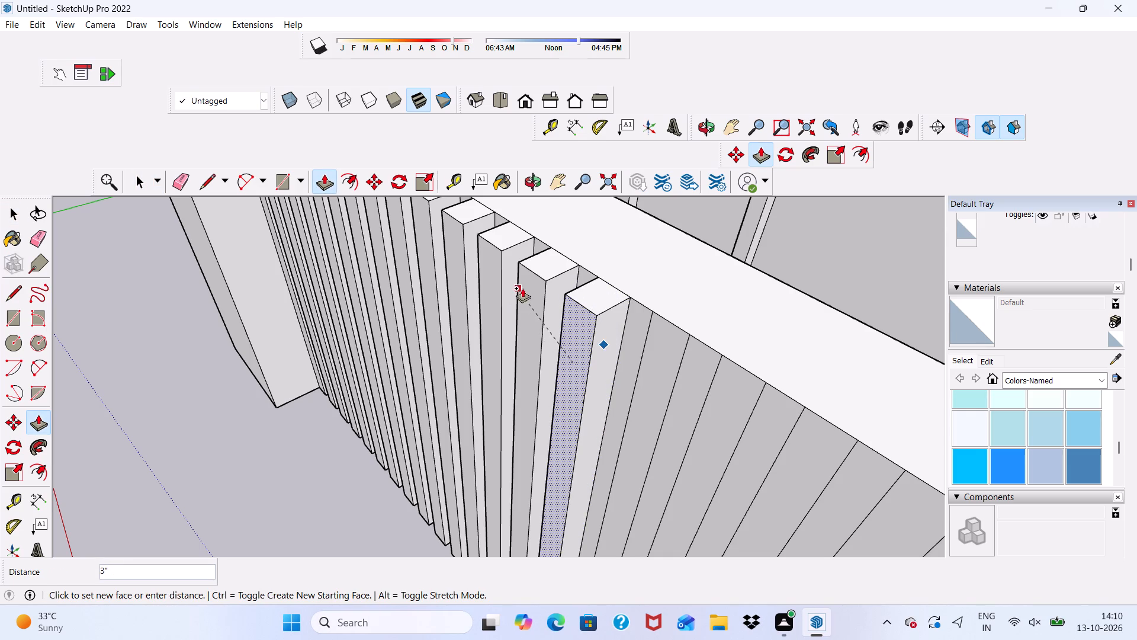
pyautogui.click(527, 286)
# Push/Pull the following three wide strips outward by 3", continuing the slat row and keeping the narrow gaps recessed.
pyautogui.press('space')
pyautogui.click(666, 347)
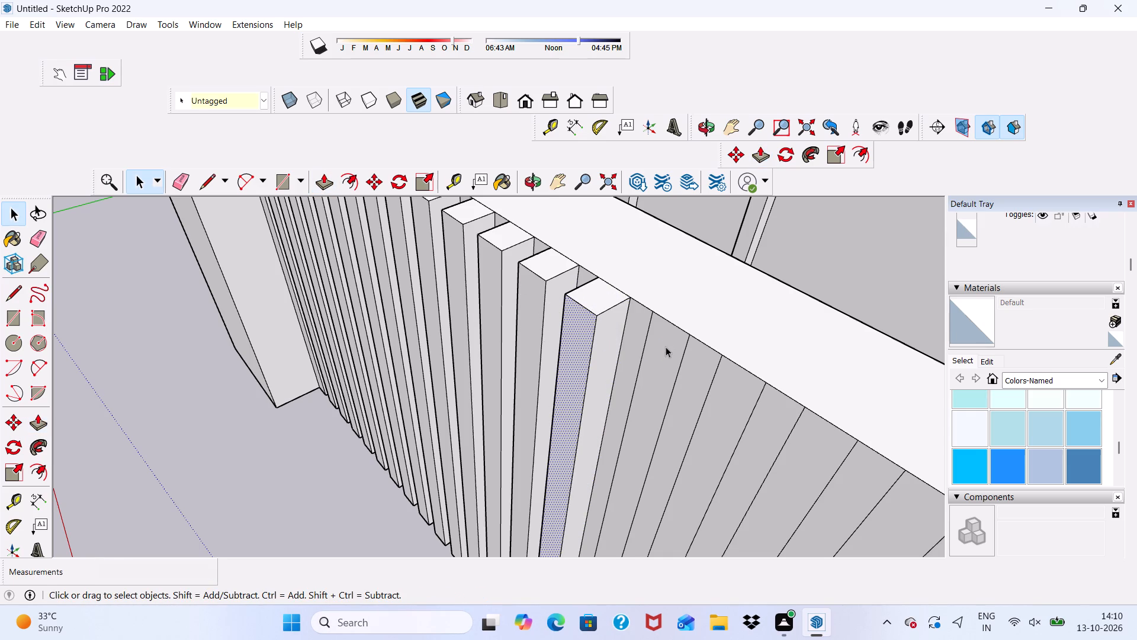
pyautogui.click(327, 180)
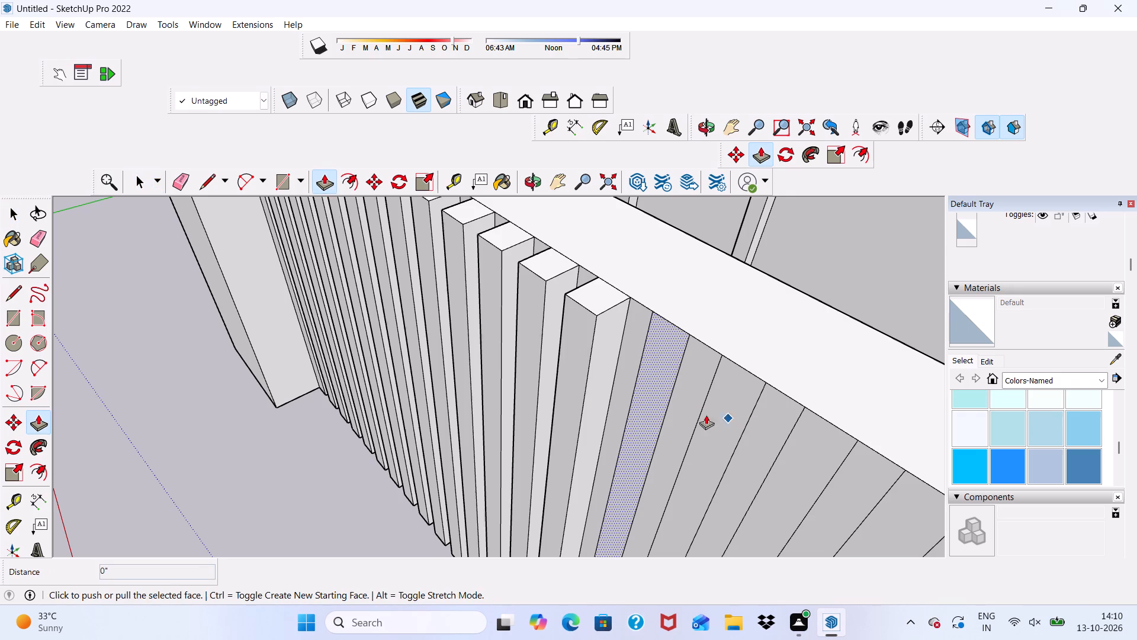
pyautogui.click(651, 385)
pyautogui.click(582, 332)
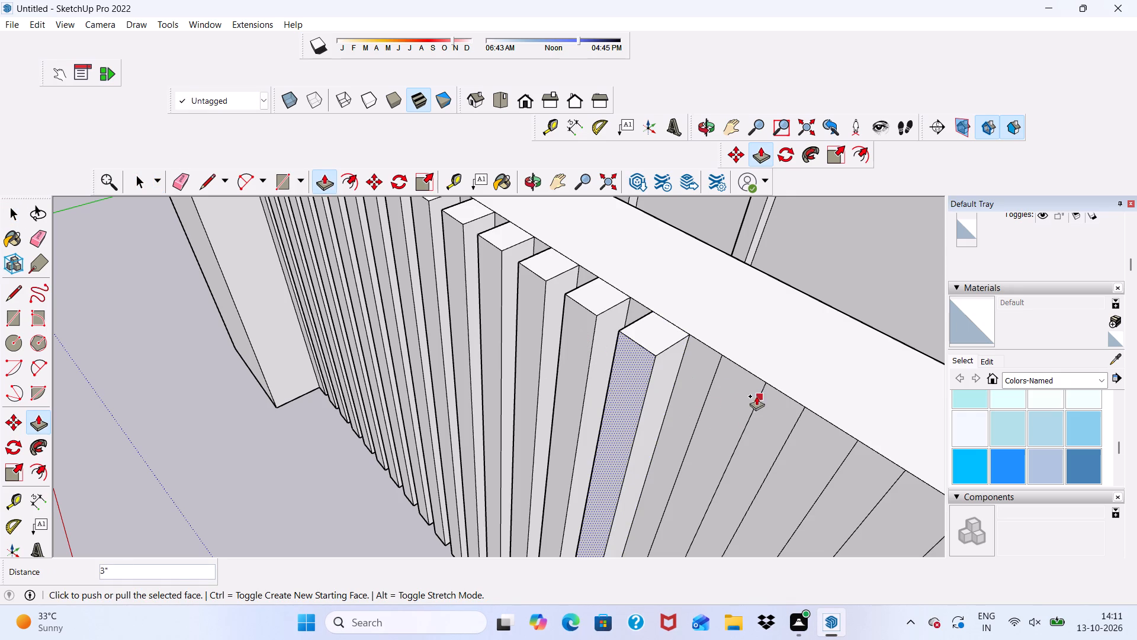
pyautogui.press('space')
pyautogui.click(725, 395)
pyautogui.scroll(-10, 668, 374)
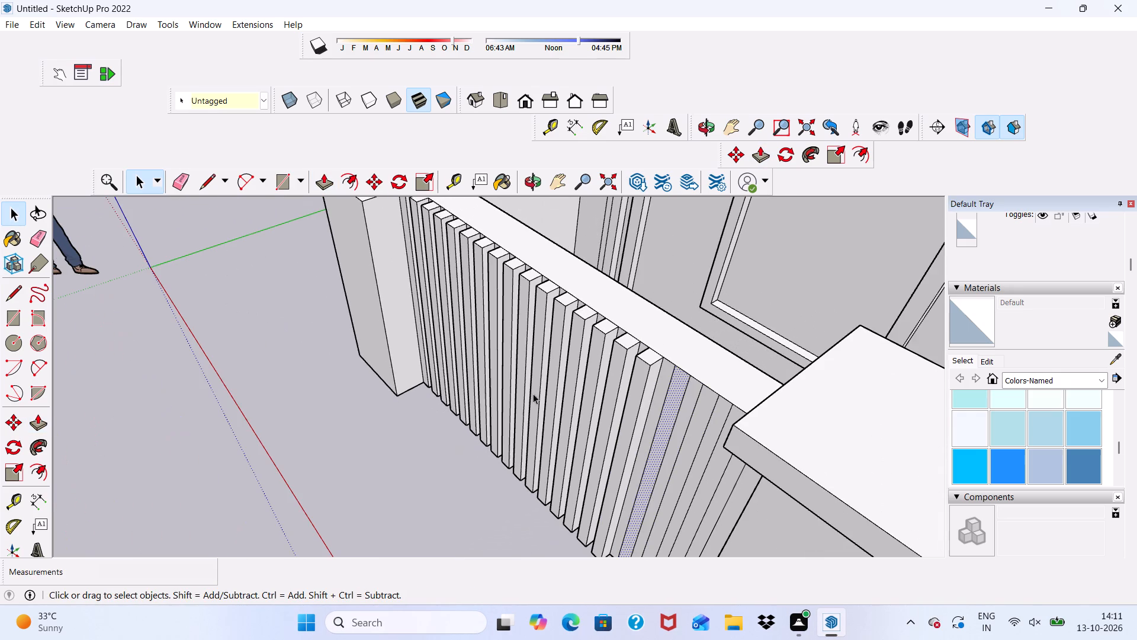
pyautogui.click(326, 183)
pyautogui.scroll(4, 641, 382)
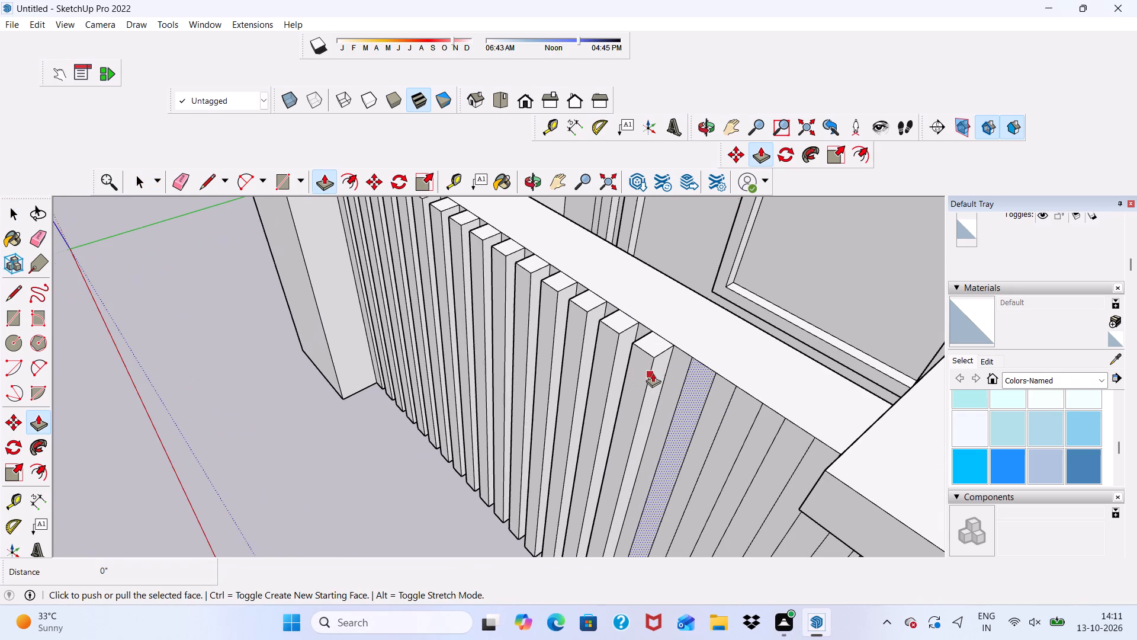
pyautogui.click(699, 377)
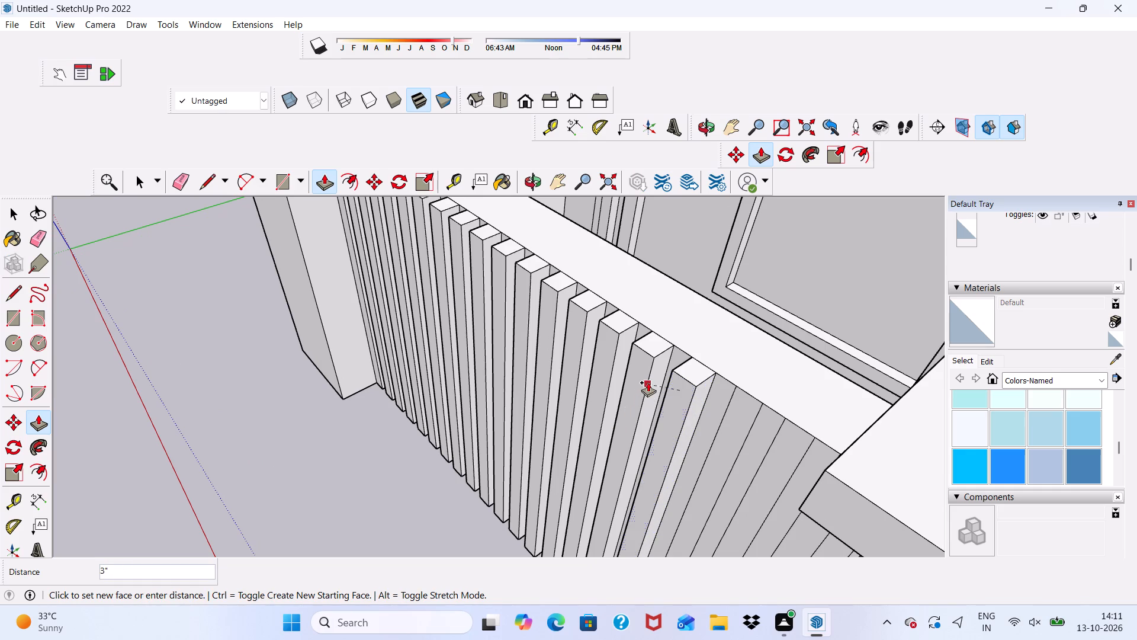
pyautogui.click(648, 379)
pyautogui.click(738, 412)
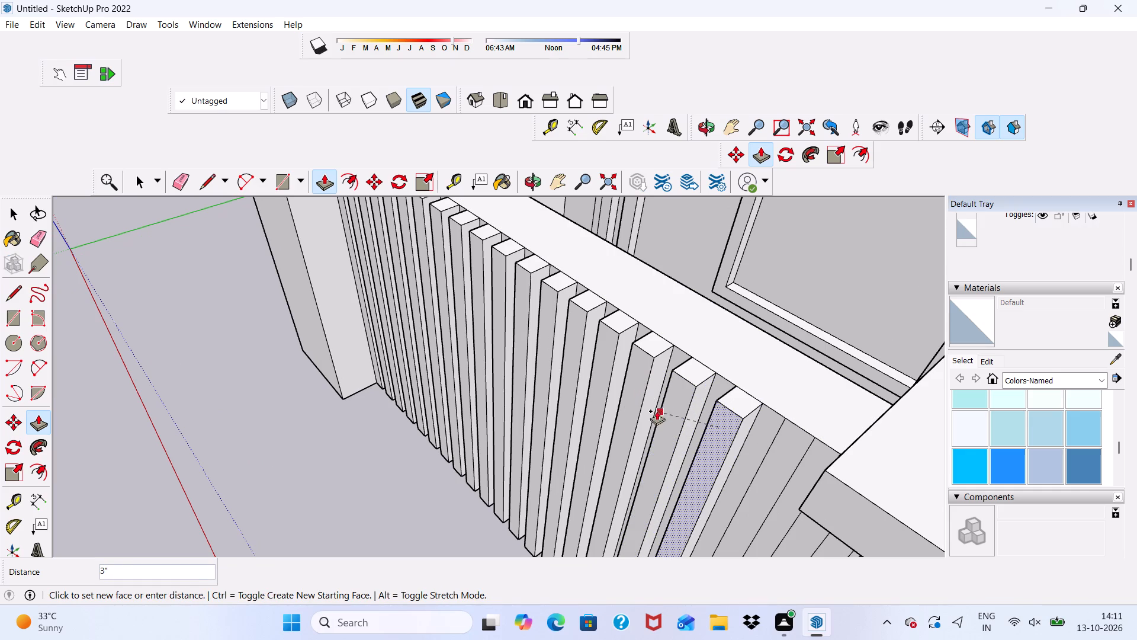
pyautogui.click(667, 399)
# Push/Pull the last two wide strips before the end of the recessed wall section outward by 3".
pyautogui.scroll(-11, 663, 343)
pyautogui.scroll(6, 731, 456)
pyautogui.moveTo(728, 464); pyautogui.dragTo(741, 382, button='middle')
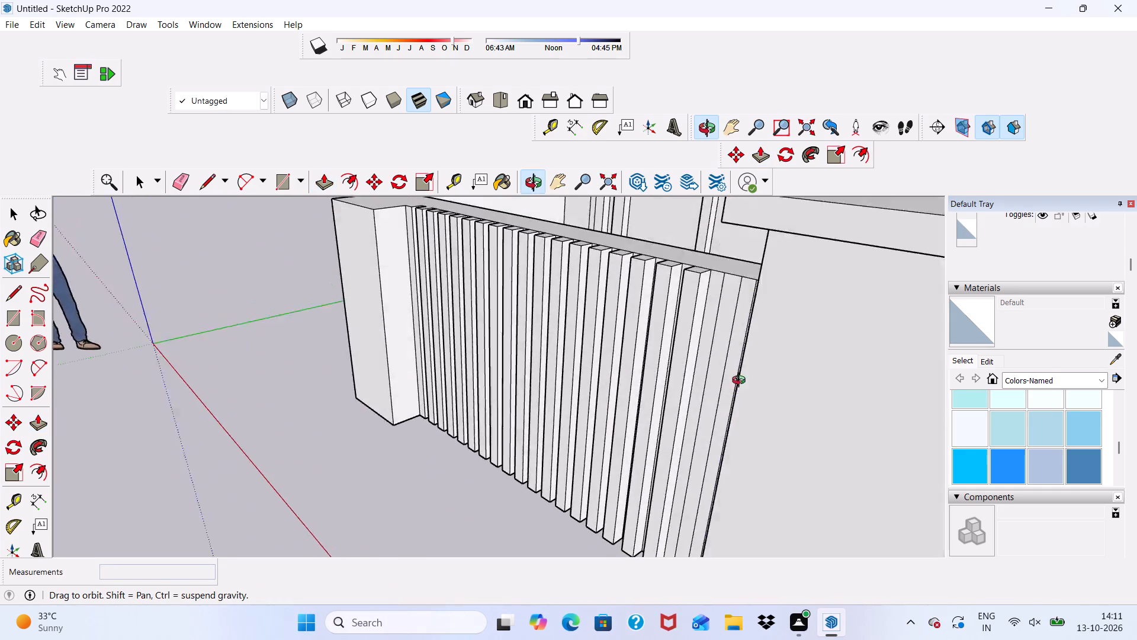
pyautogui.moveTo(741, 382); pyautogui.dragTo(759, 361, button='middle')
pyautogui.scroll(8, 701, 279)
pyautogui.click(731, 265)
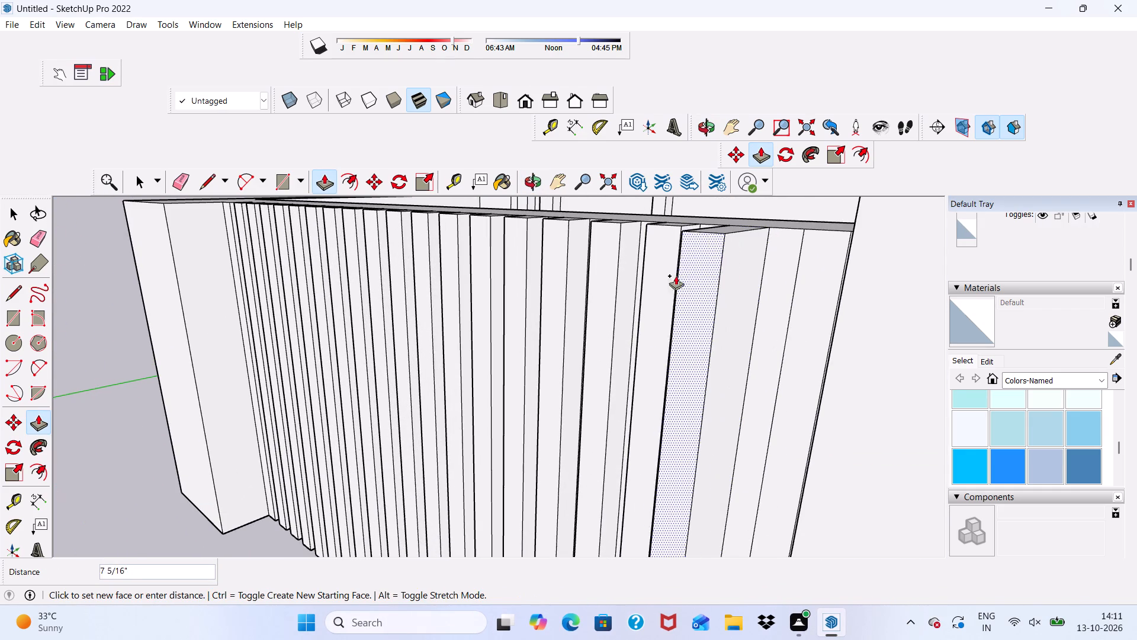
pyautogui.click(653, 257)
pyautogui.click(799, 283)
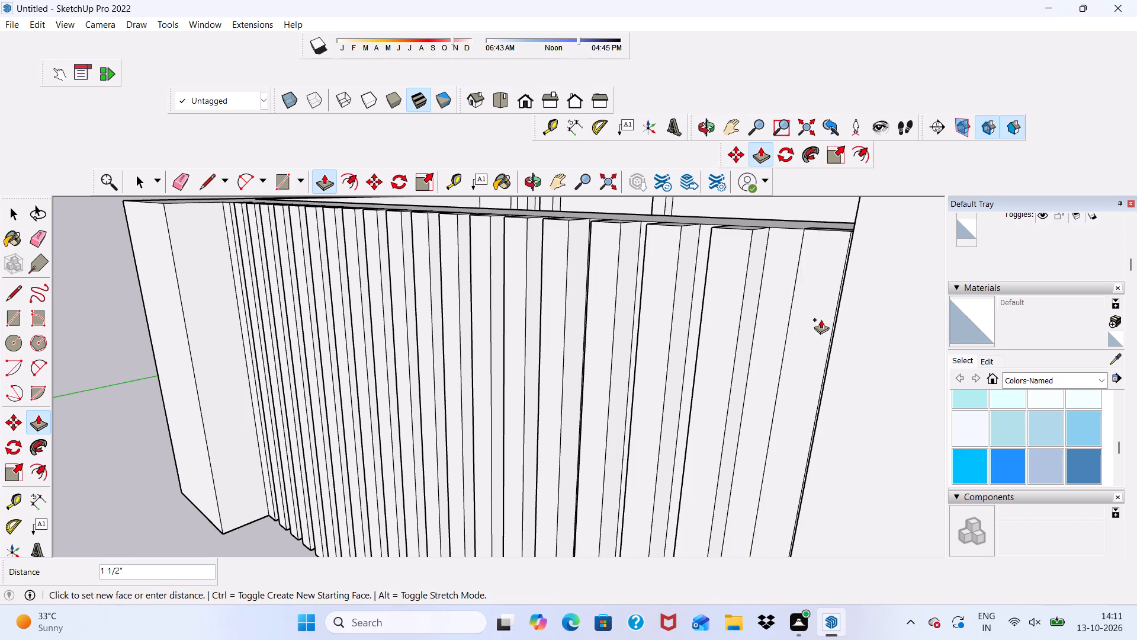
pyautogui.click(716, 268)
# Push/Pull the narrow strip at the very end of the recessed boundary wall section outward by 3", matching the other slats.
pyautogui.scroll(-1, 649, 344)
pyautogui.moveTo(649, 344); pyautogui.dragTo(766, 367, button='middle')
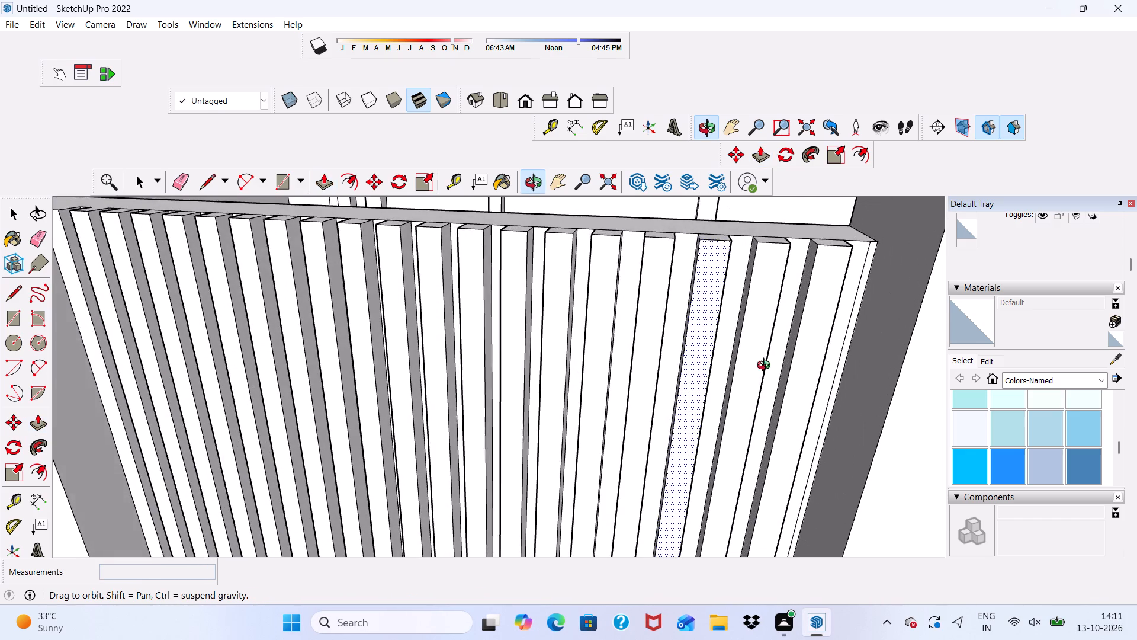
pyautogui.moveTo(766, 367); pyautogui.dragTo(765, 369, button='middle')
pyautogui.scroll(-4, 746, 341)
pyautogui.scroll(9, 829, 290)
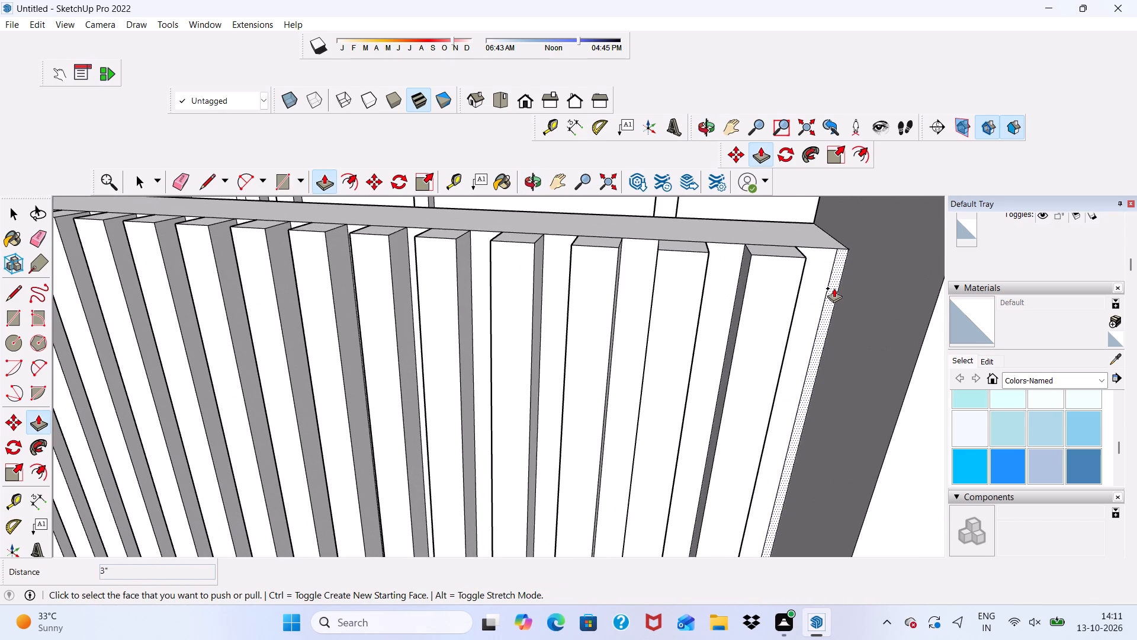
pyautogui.click(834, 288)
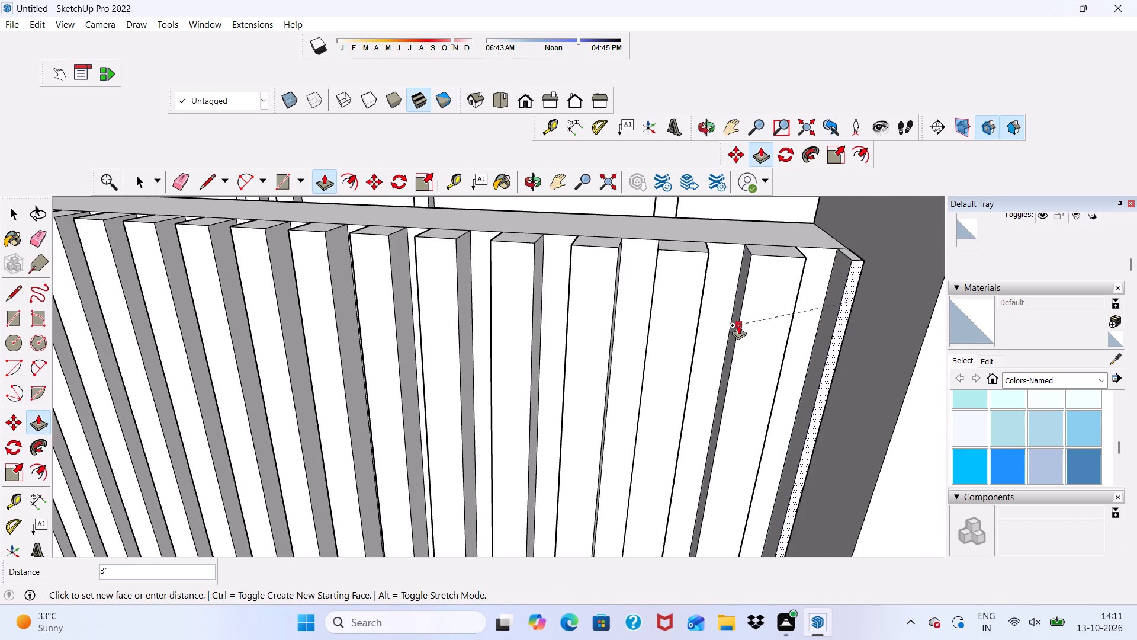
pyautogui.click(738, 325)
pyautogui.scroll(-11, 744, 321)
pyautogui.moveTo(656, 368); pyautogui.dragTo(745, 328, button='middle')
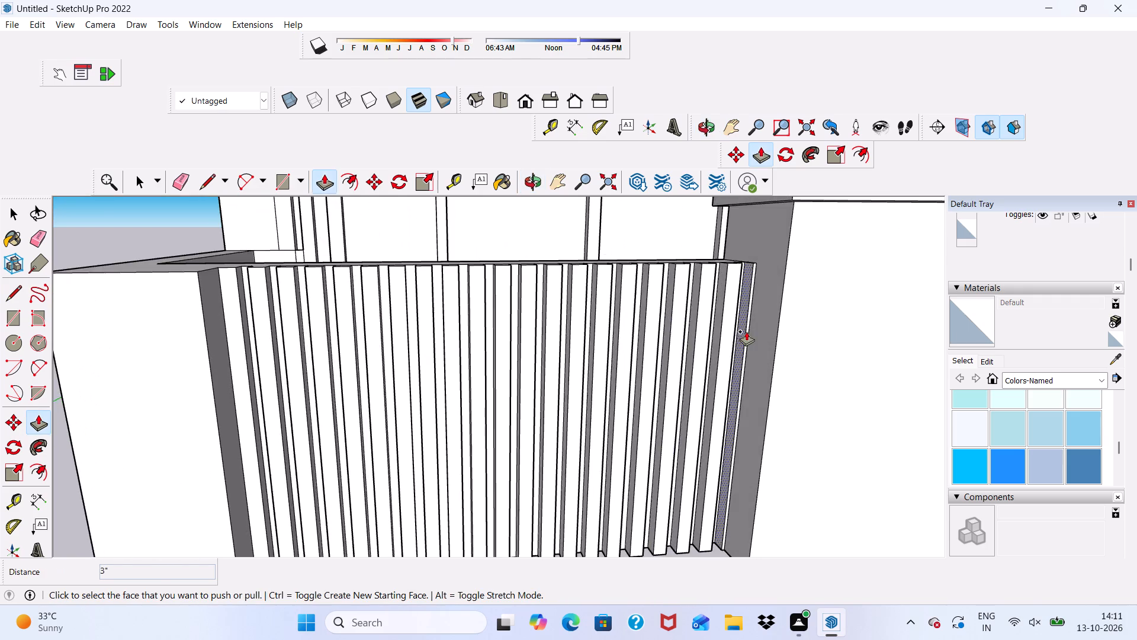
pyautogui.scroll(-2, 746, 340)
pyautogui.press('space')
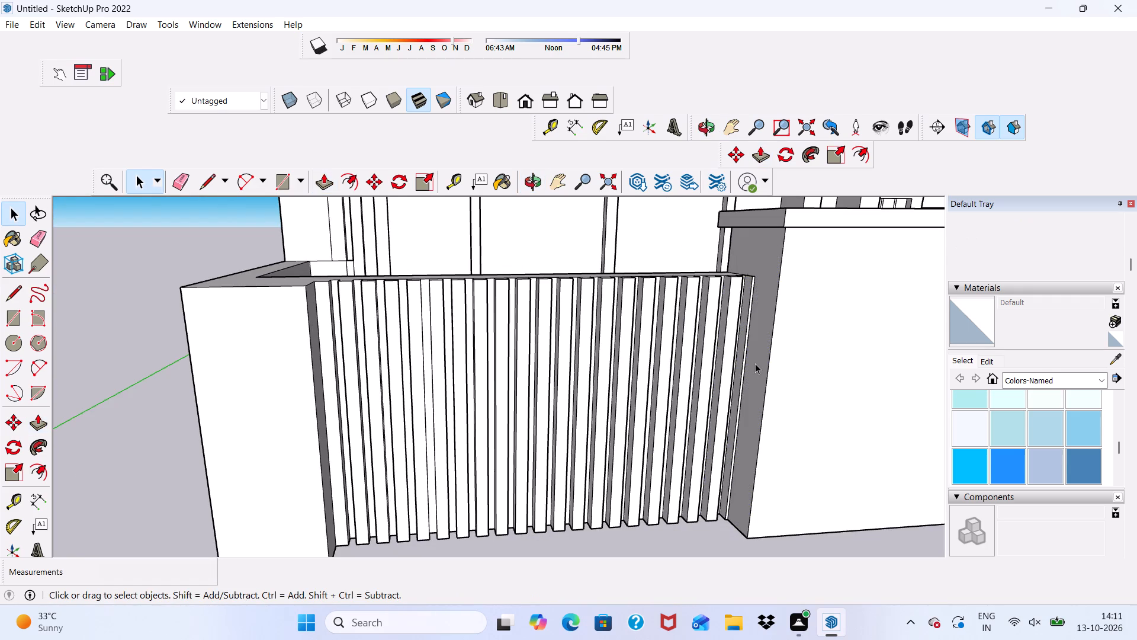
# Examine the slatted boundary wall and the whole house front from close up, from a distance and from different angles.
pyautogui.scroll(-8, 756, 377)
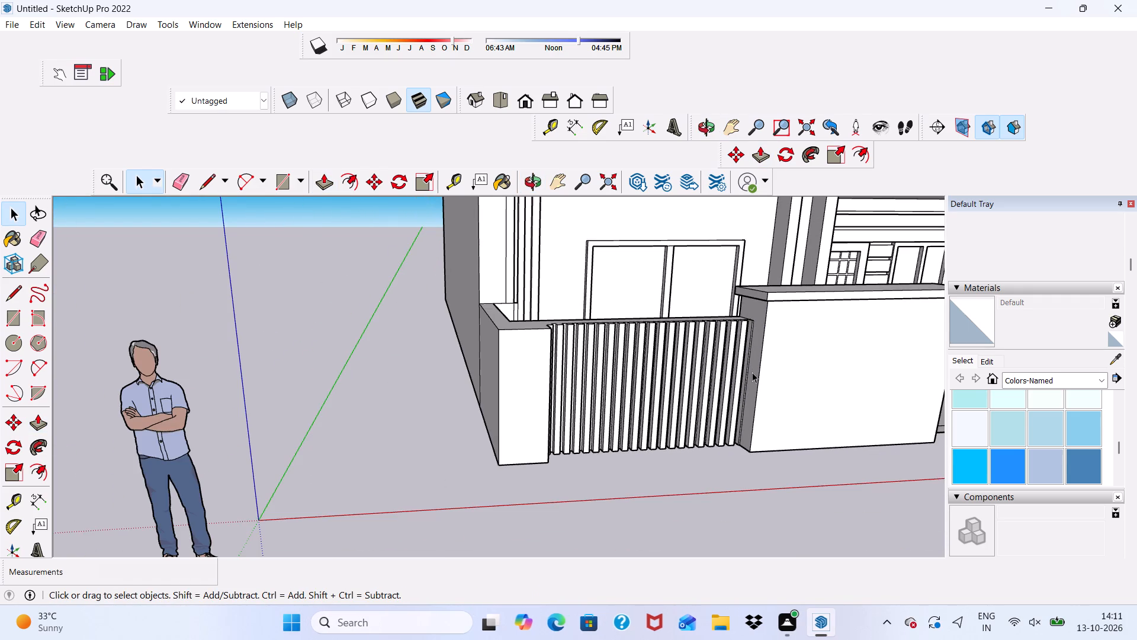
pyautogui.moveTo(752, 372); pyautogui.dragTo(747, 315, button='middle')
pyautogui.scroll(-4, 718, 325)
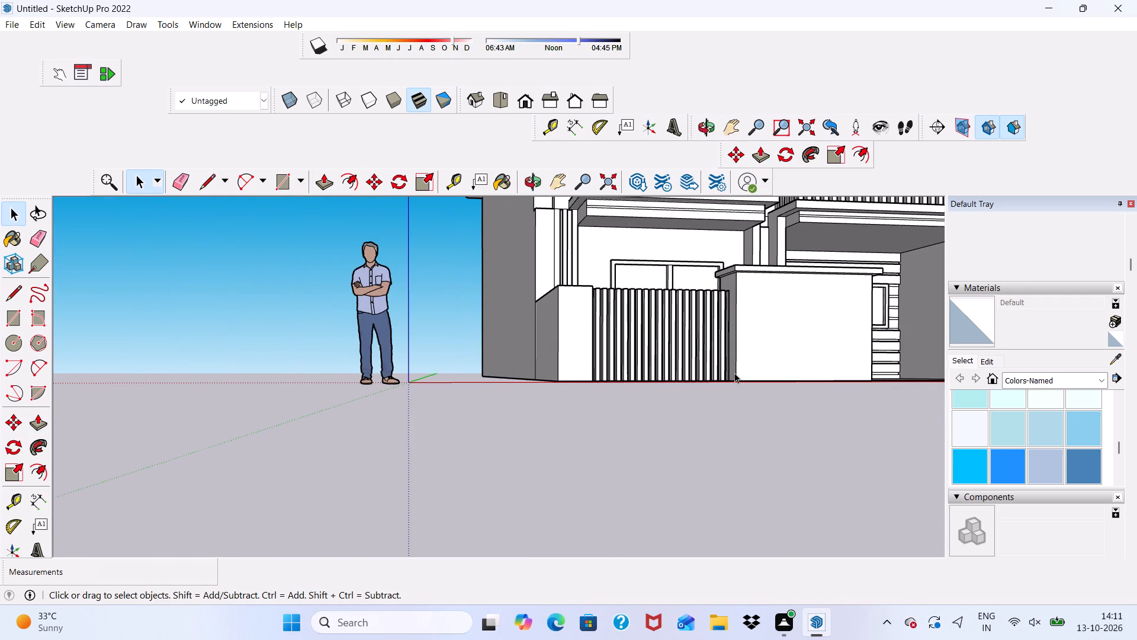
pyautogui.scroll(8, 734, 373)
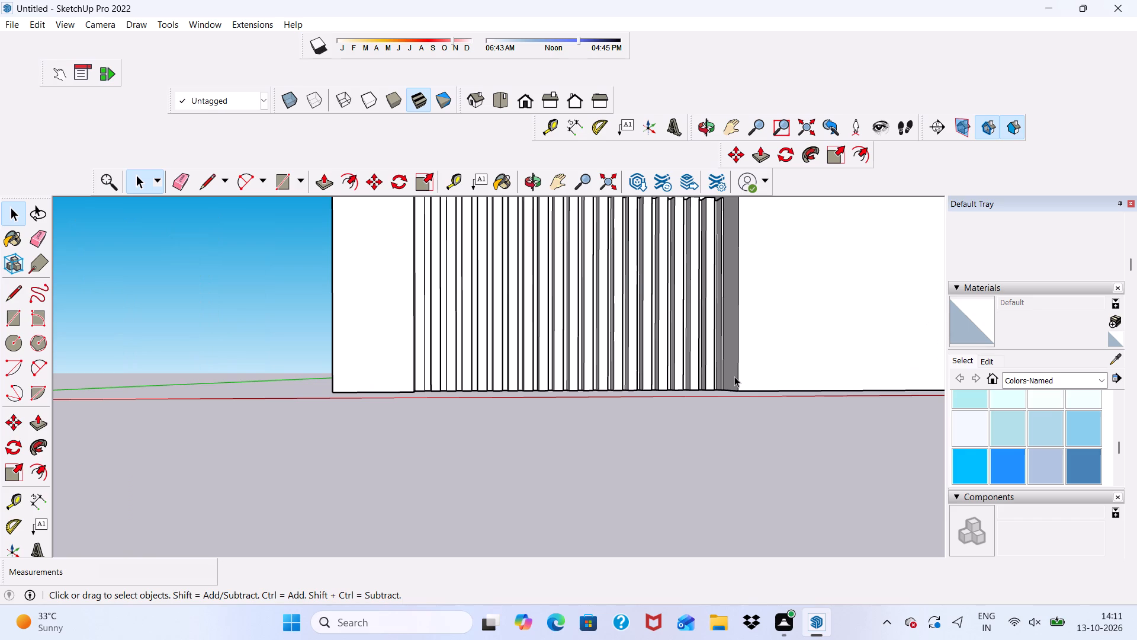
pyautogui.scroll(-4, 701, 370)
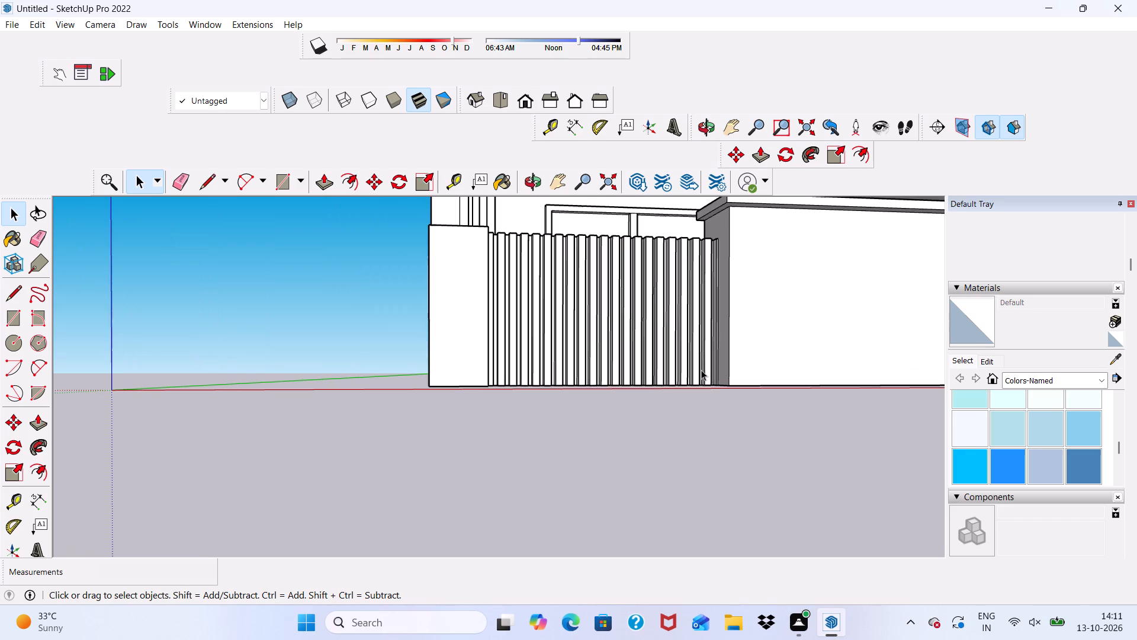
pyautogui.scroll(-5, 700, 367)
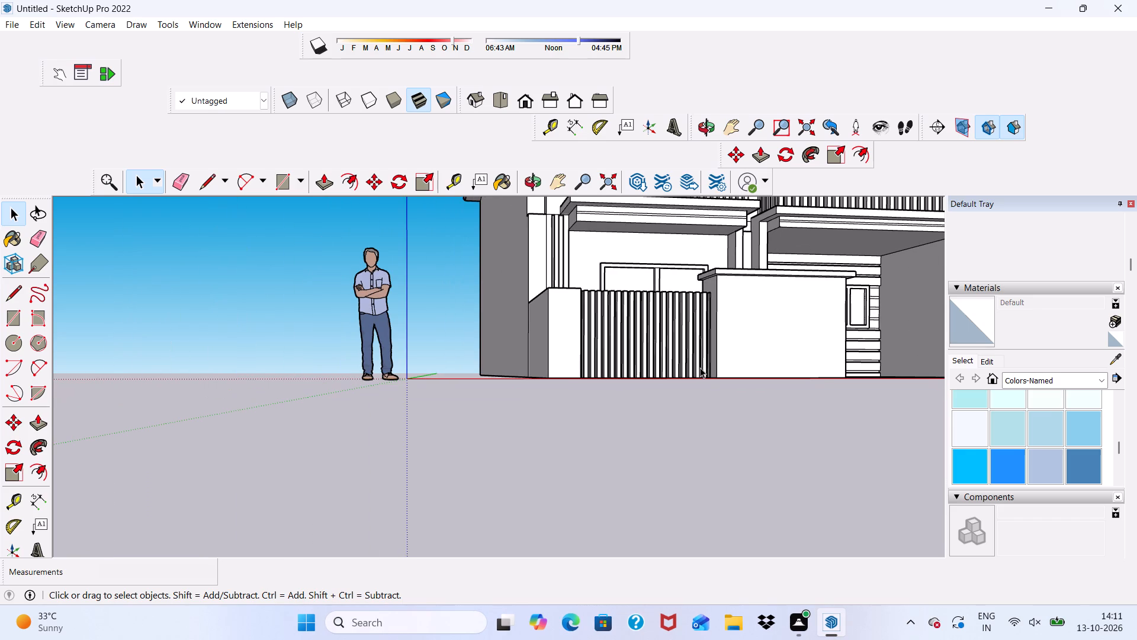
pyautogui.scroll(-7, 700, 367)
pyautogui.moveTo(701, 375); pyautogui.dragTo(701, 389, button='middle')
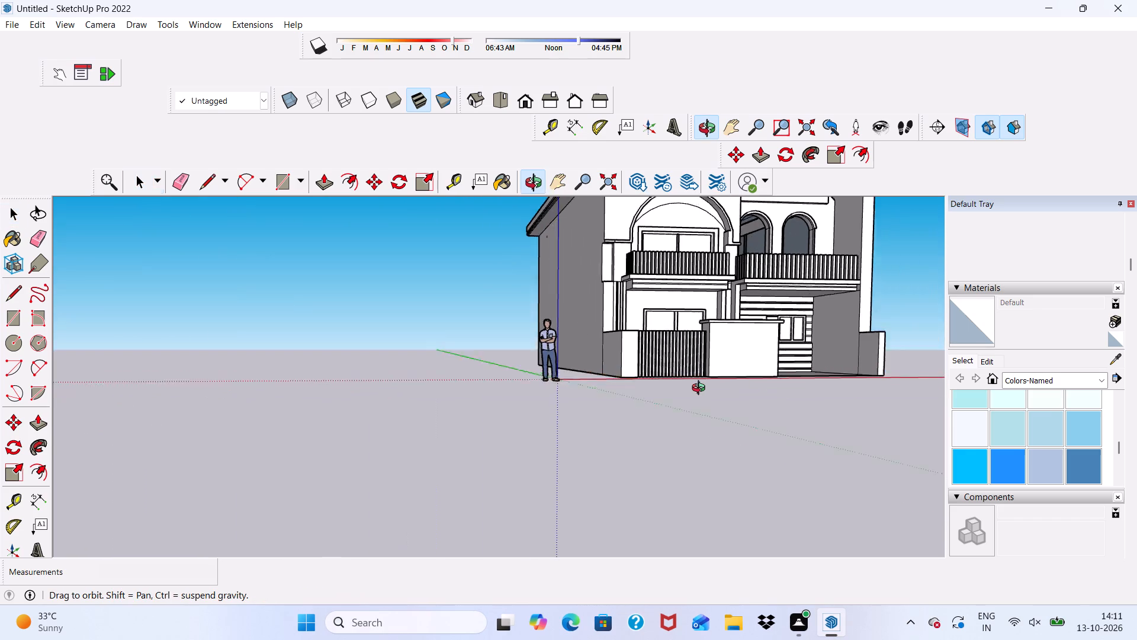
pyautogui.moveTo(701, 389); pyautogui.dragTo(656, 351, button='middle')
pyautogui.scroll(2, 696, 371)
pyautogui.scroll(-7, 679, 373)
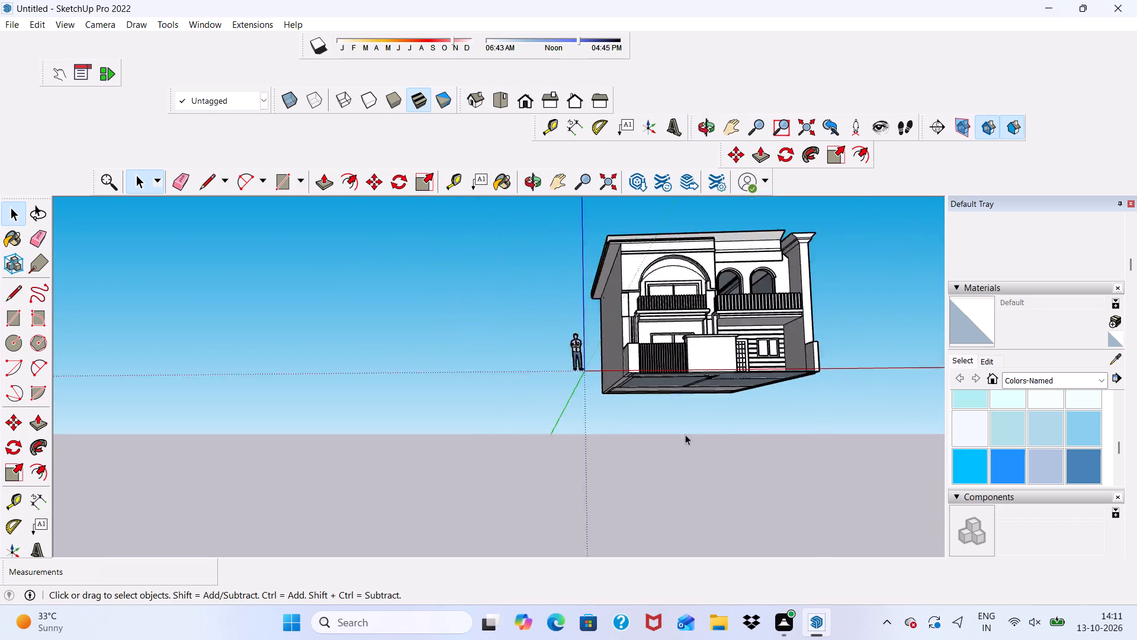
pyautogui.scroll(-1, 685, 434)
pyautogui.scroll(18, 759, 313)
pyautogui.scroll(-1, 715, 261)
pyautogui.moveTo(715, 261); pyautogui.dragTo(700, 307, button='middle')
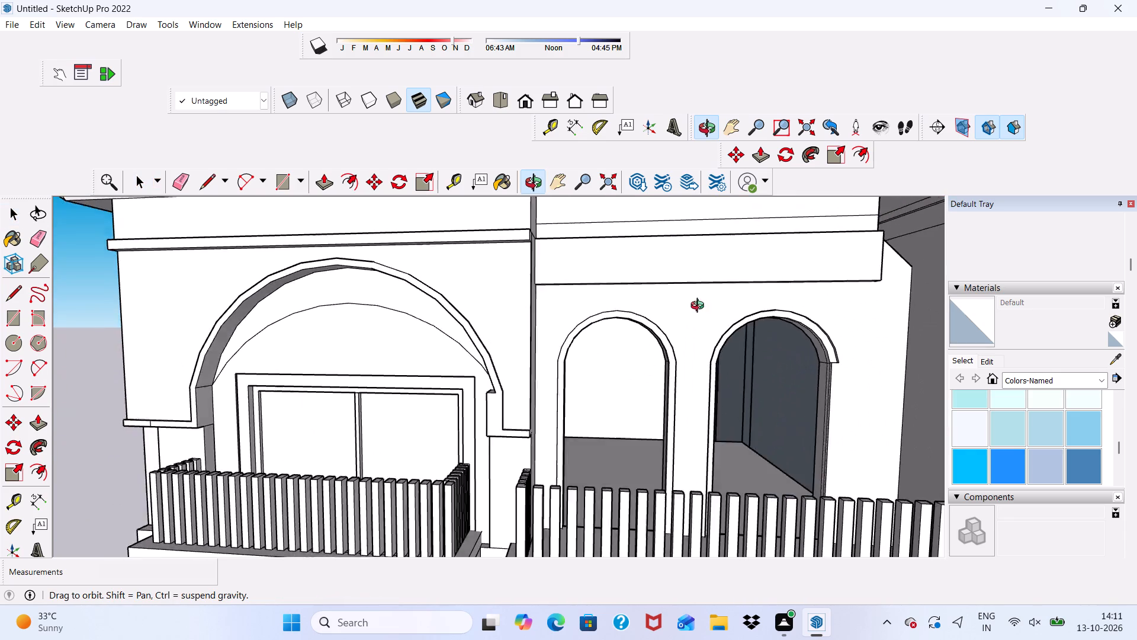
pyautogui.moveTo(700, 307); pyautogui.dragTo(599, 359, button='middle')
pyautogui.scroll(-4, 622, 345)
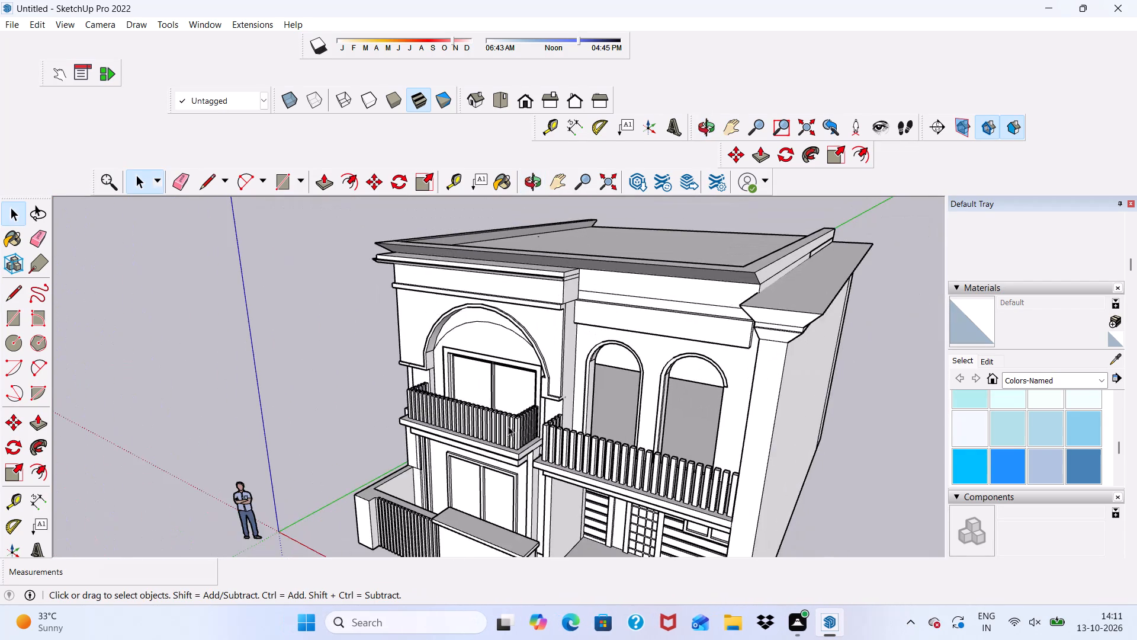
pyautogui.scroll(5, 489, 381)
pyautogui.scroll(-8, 434, 364)
pyautogui.moveTo(404, 485); pyautogui.dragTo(542, 408, button='middle')
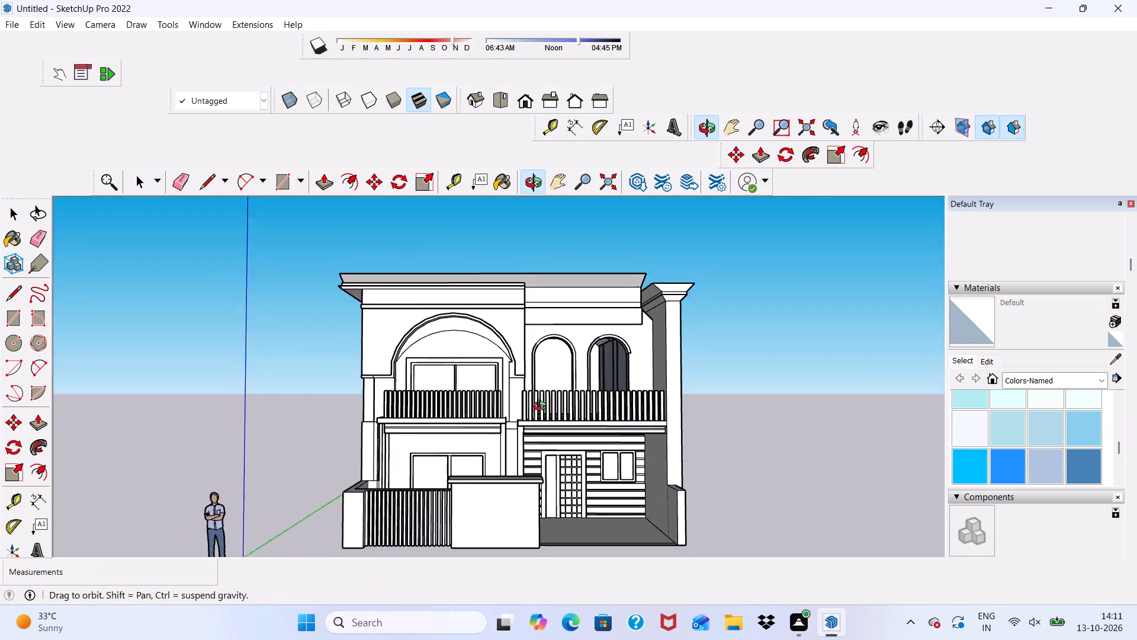
pyautogui.moveTo(542, 408); pyautogui.dragTo(474, 439, button='middle')
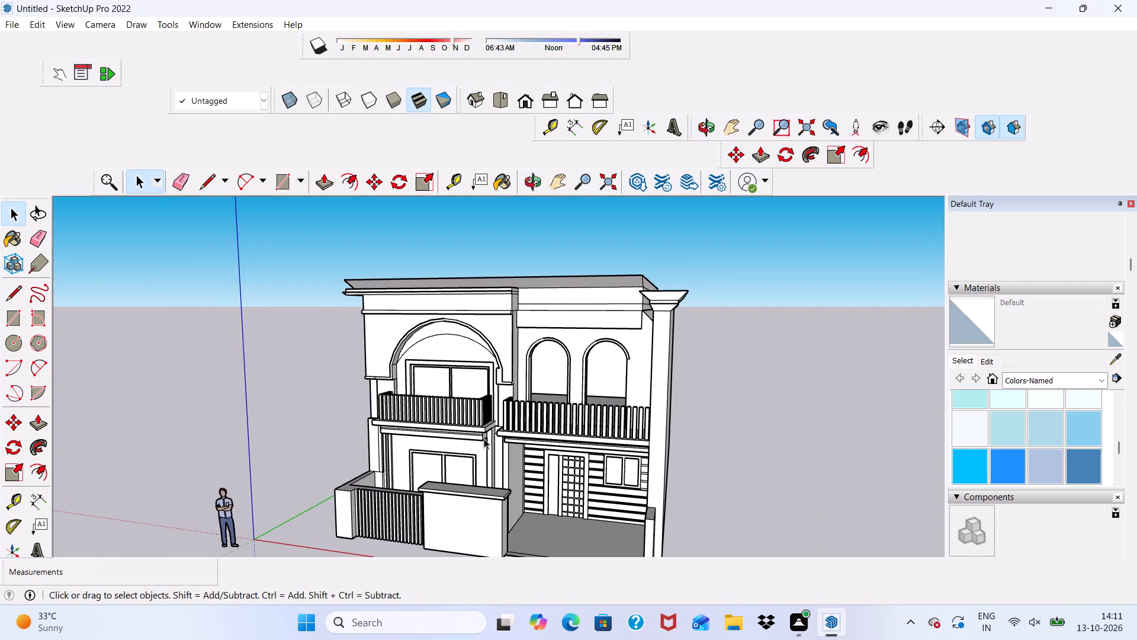
pyautogui.scroll(1, 569, 455)
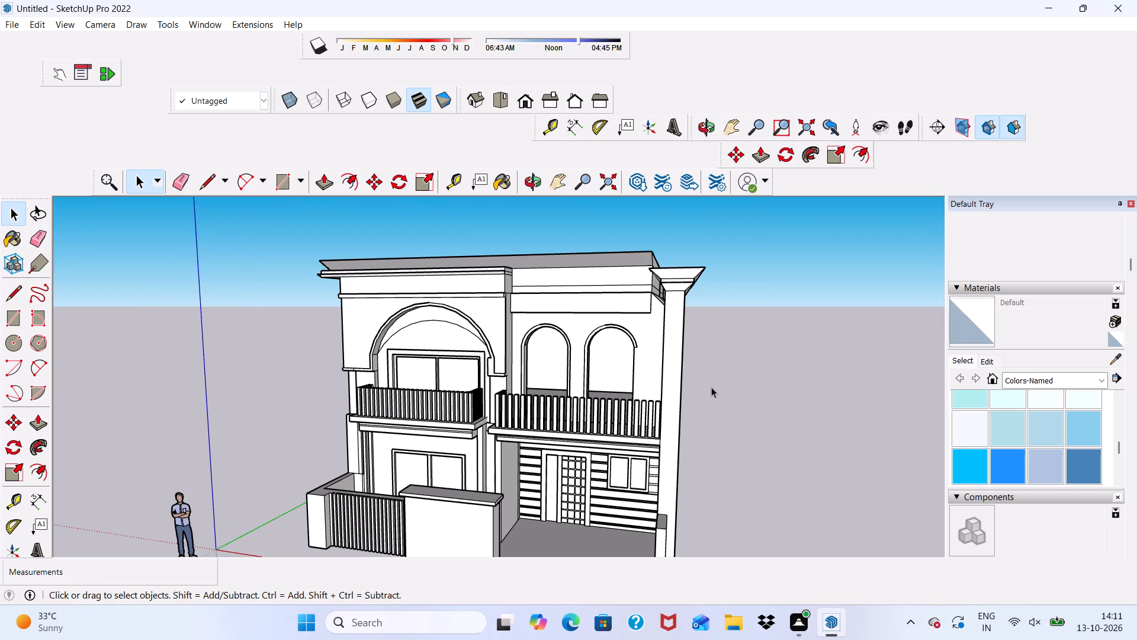
pyautogui.scroll(-1, 710, 382)
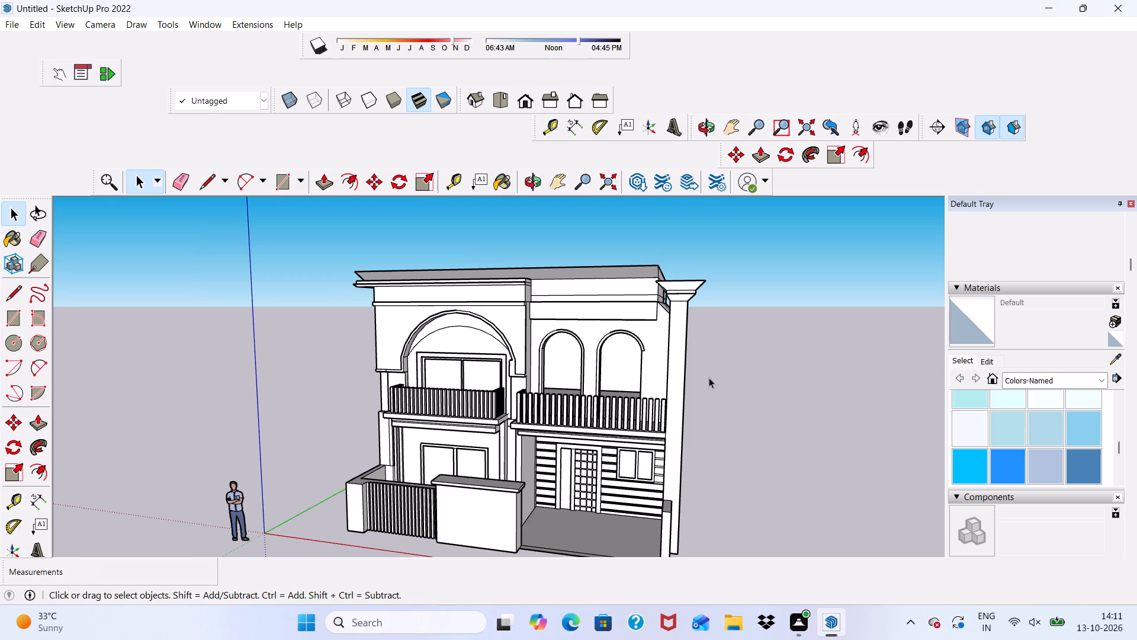
pyautogui.scroll(-3, 709, 377)
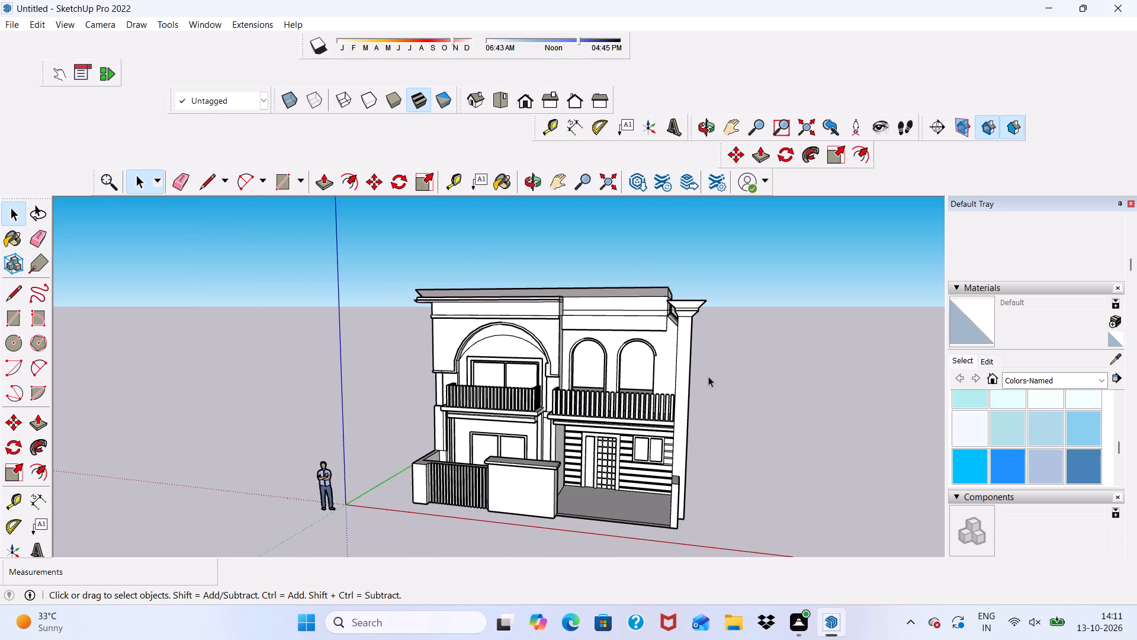
pyautogui.scroll(-1, 708, 376)
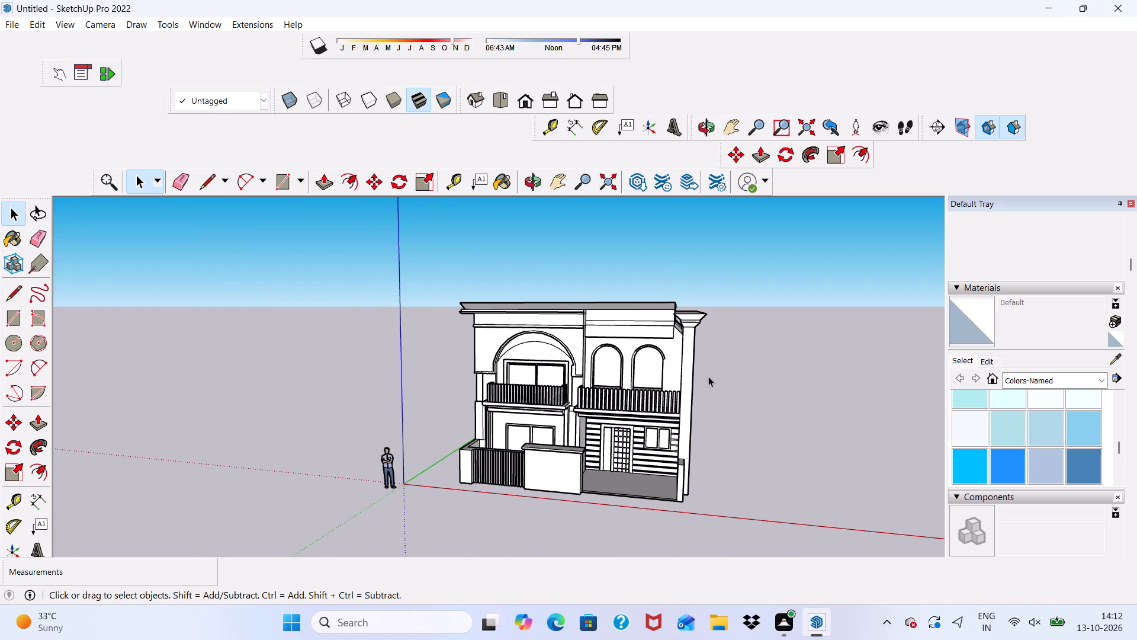
pyautogui.scroll(4, 759, 376)
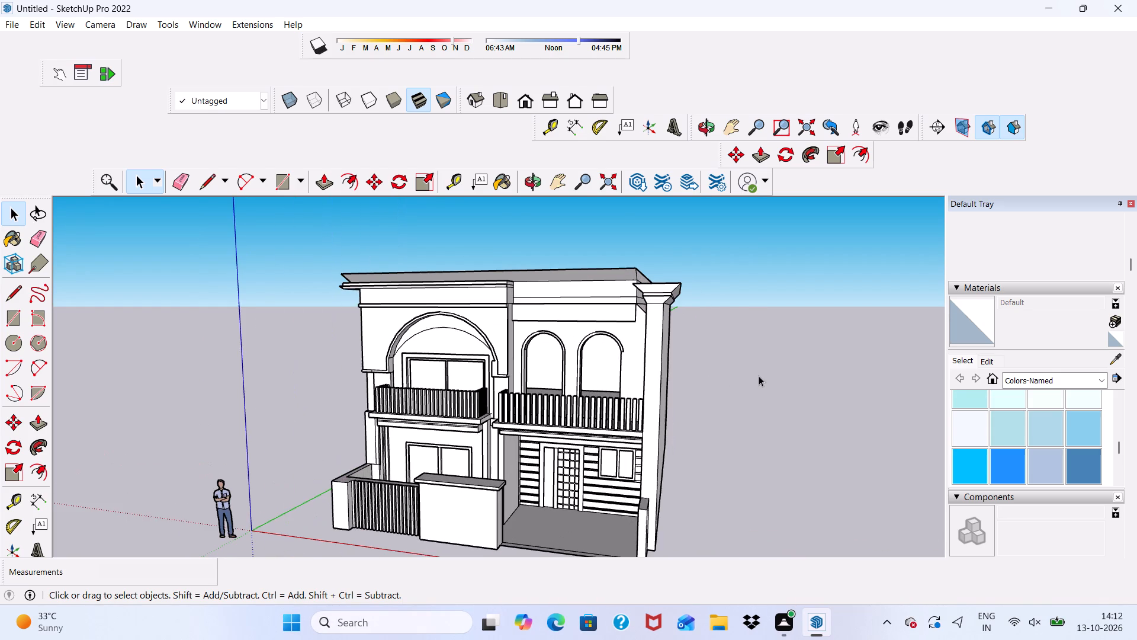
pyautogui.scroll(1, 767, 377)
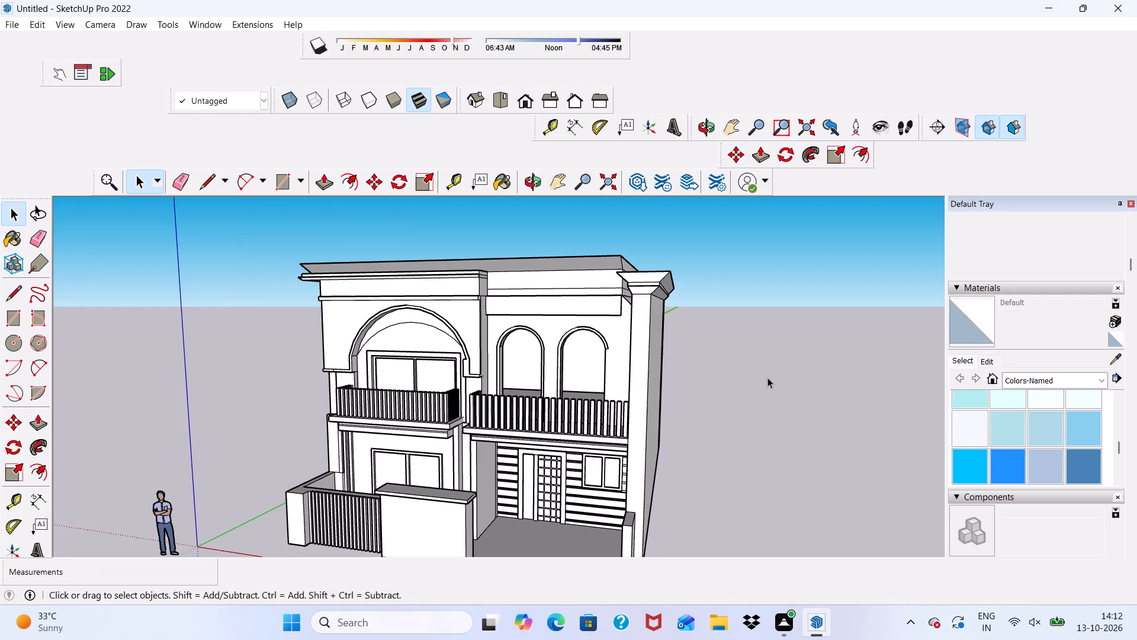
pyautogui.scroll(-8, 767, 377)
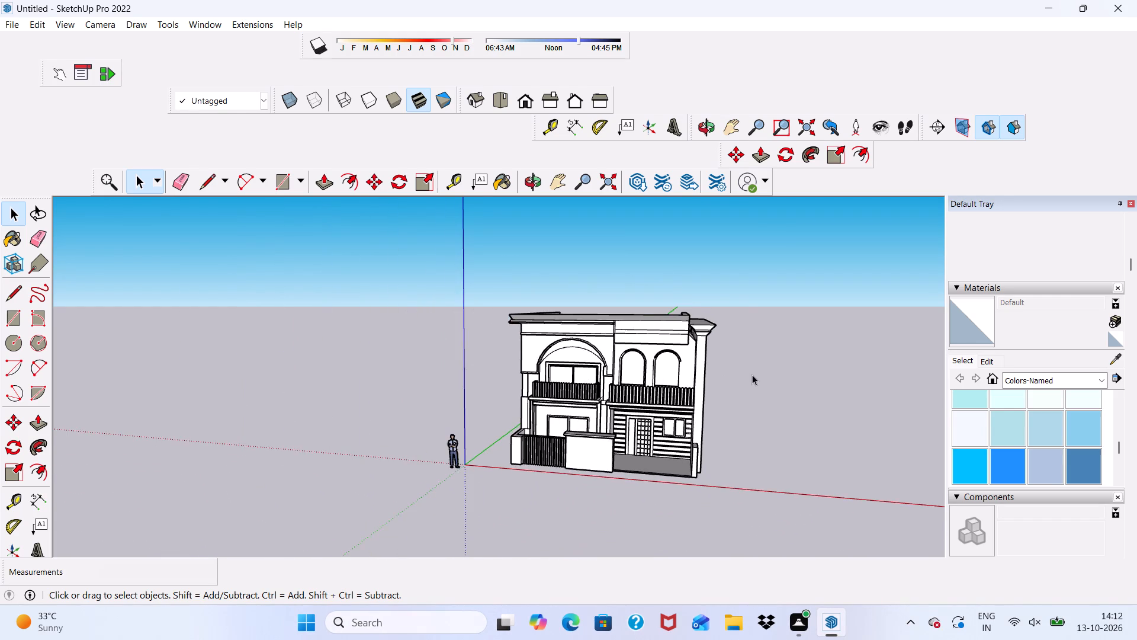
# Erase the stray edges on the upper-floor ceiling behind the arched opening next to the large arch.
pyautogui.scroll(4, 753, 375)
pyautogui.scroll(-2, 663, 329)
pyautogui.scroll(13, 650, 371)
pyautogui.scroll(-1, 531, 343)
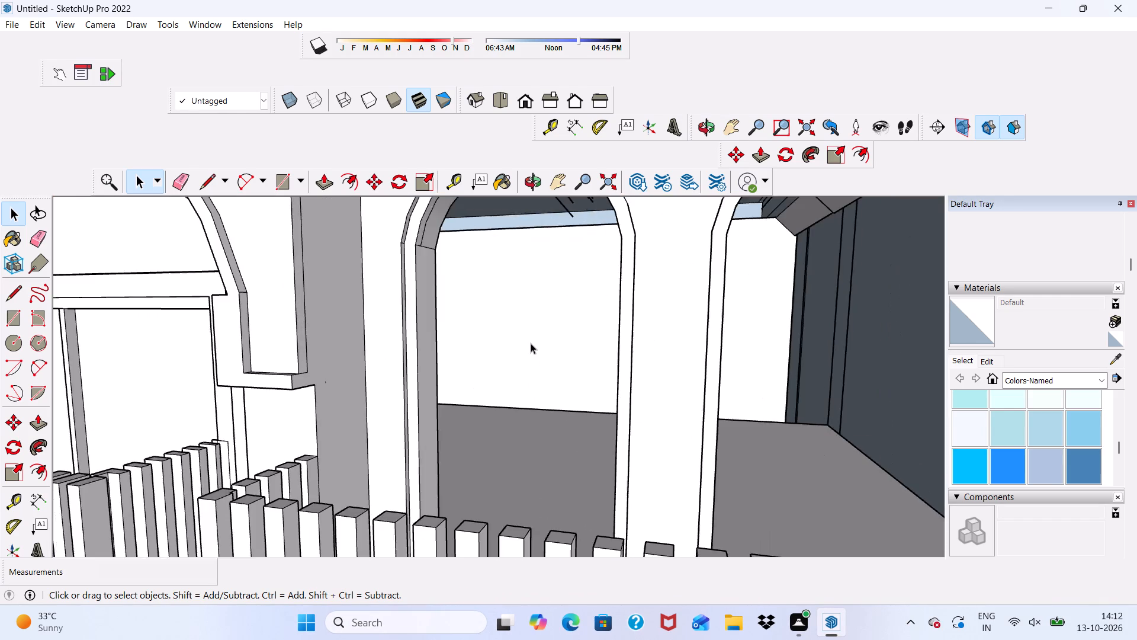
pyautogui.moveTo(531, 343); pyautogui.dragTo(538, 319, button='middle')
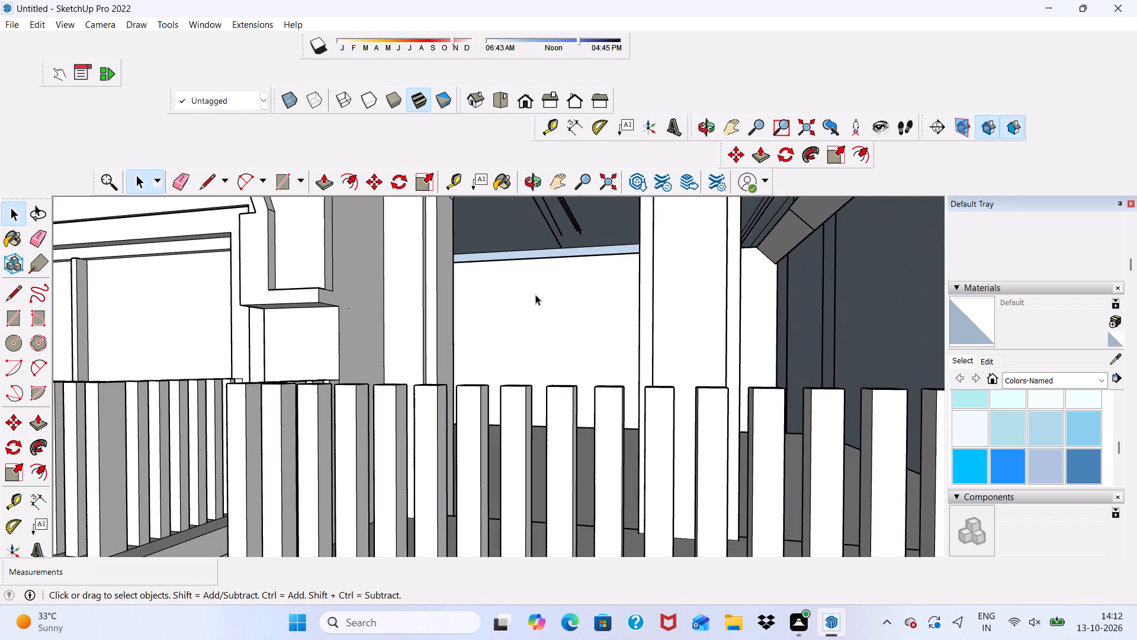
pyautogui.click(184, 180)
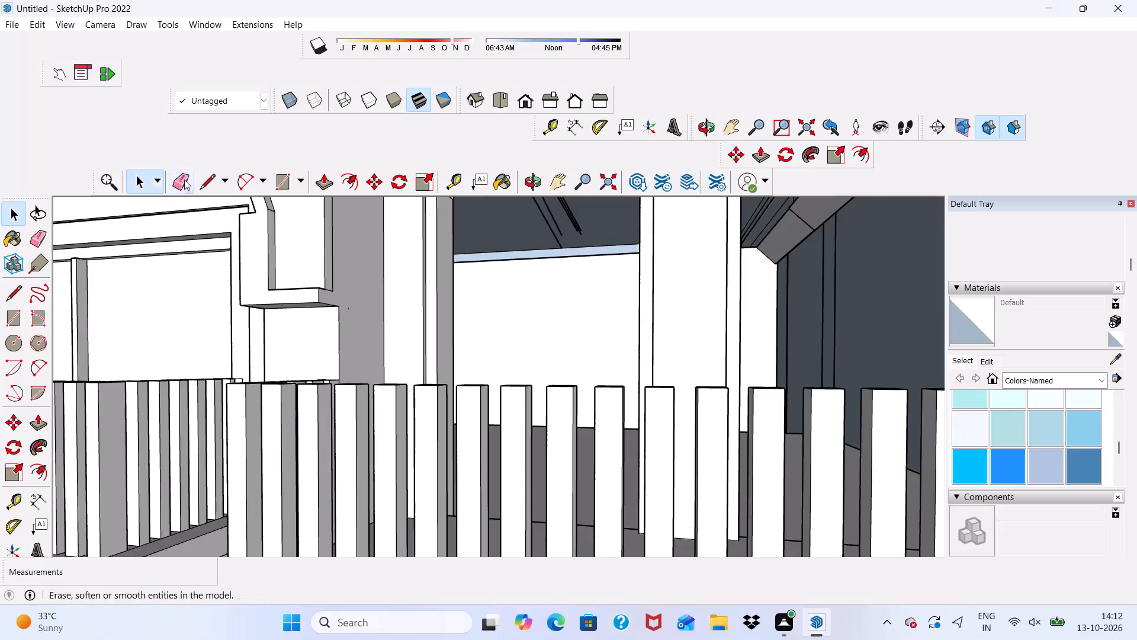
pyautogui.scroll(4, 539, 208)
pyautogui.scroll(-5, 543, 210)
pyautogui.moveTo(572, 208); pyautogui.dragTo(553, 226)
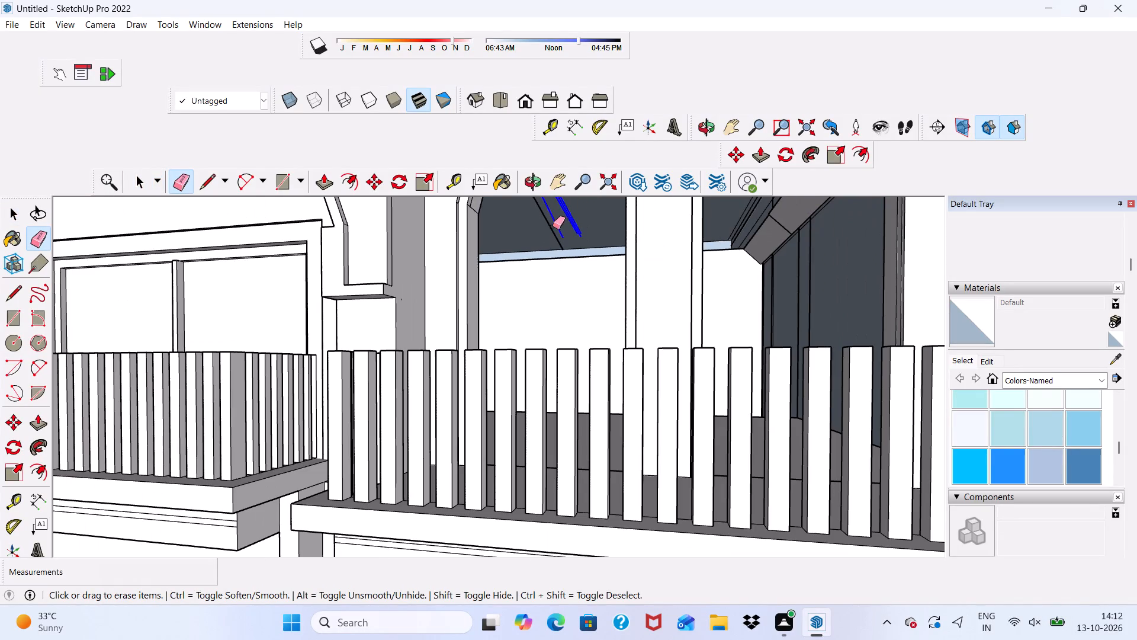
pyautogui.moveTo(553, 226); pyautogui.dragTo(552, 227)
pyautogui.scroll(-10, 549, 236)
pyautogui.moveTo(656, 283); pyautogui.dragTo(735, 167, button='middle')
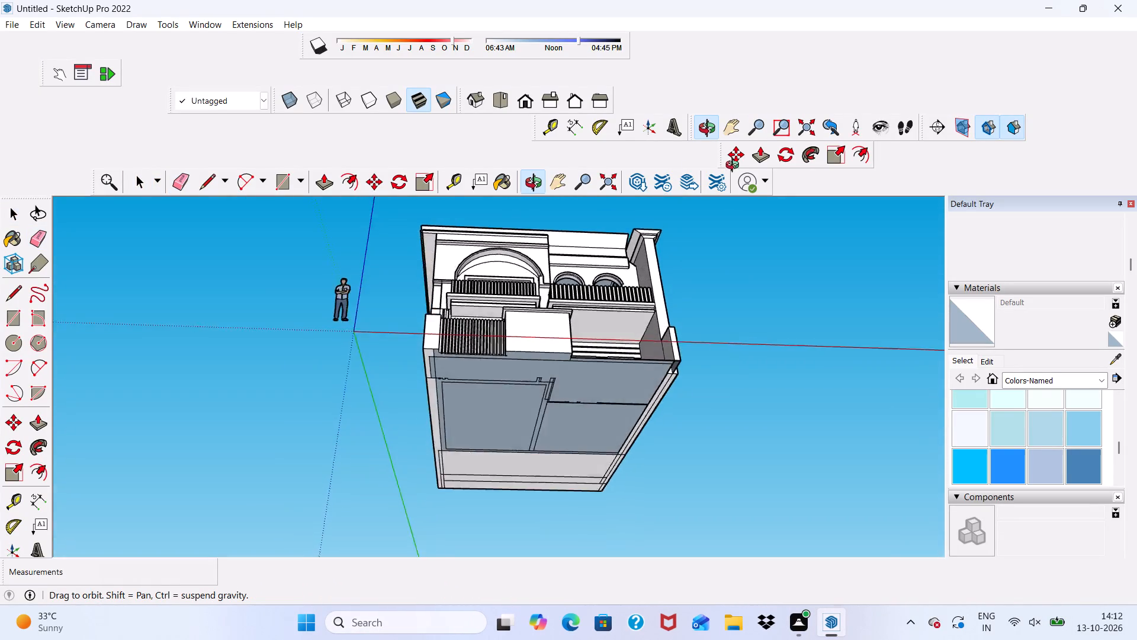
pyautogui.moveTo(735, 167); pyautogui.dragTo(612, 311, button='middle')
pyautogui.scroll(2, 587, 262)
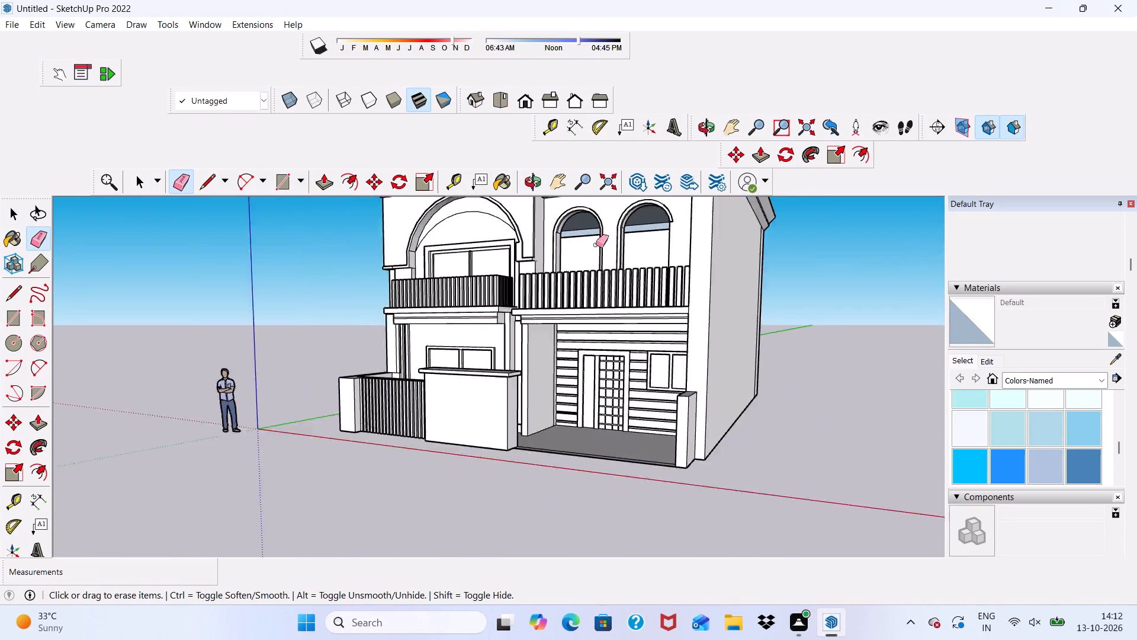
pyautogui.scroll(8, 596, 245)
pyautogui.moveTo(499, 341); pyautogui.dragTo(651, 306, button='middle')
pyautogui.scroll(9, 578, 283)
pyautogui.moveTo(579, 257); pyautogui.dragTo(583, 268)
pyautogui.scroll(-13, 528, 300)
pyautogui.scroll(-5, 265, 461)
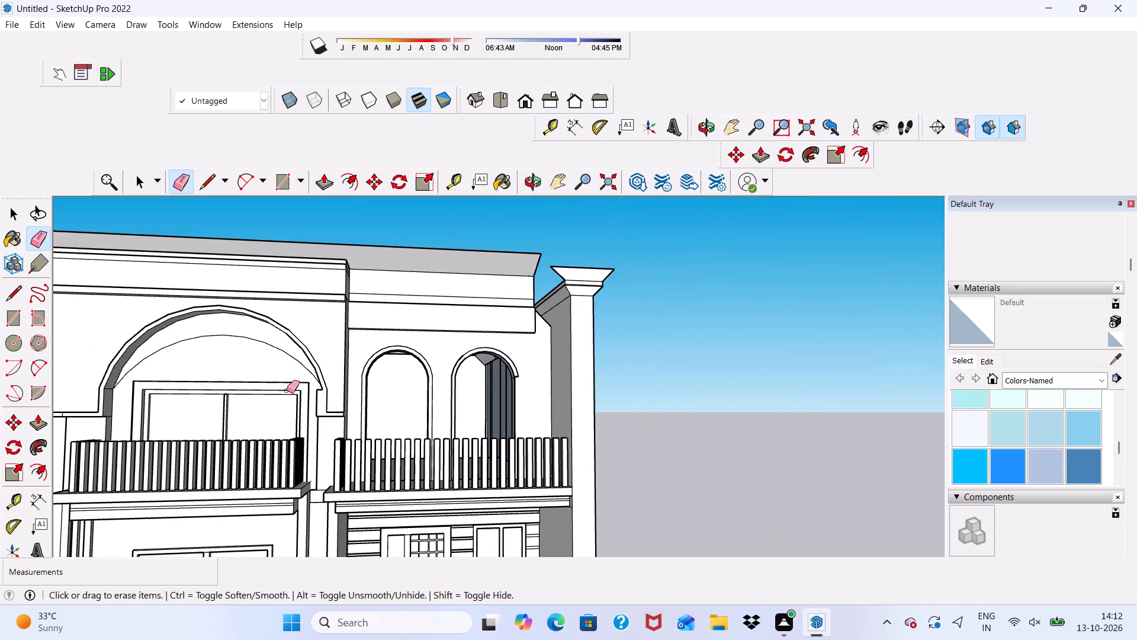
pyautogui.moveTo(287, 392); pyautogui.dragTo(166, 491, button='middle')
pyautogui.press('space')
# Examine the upper-floor balconies, arches, windows and roof edge of the house front from several angles.
pyautogui.scroll(5, 277, 430)
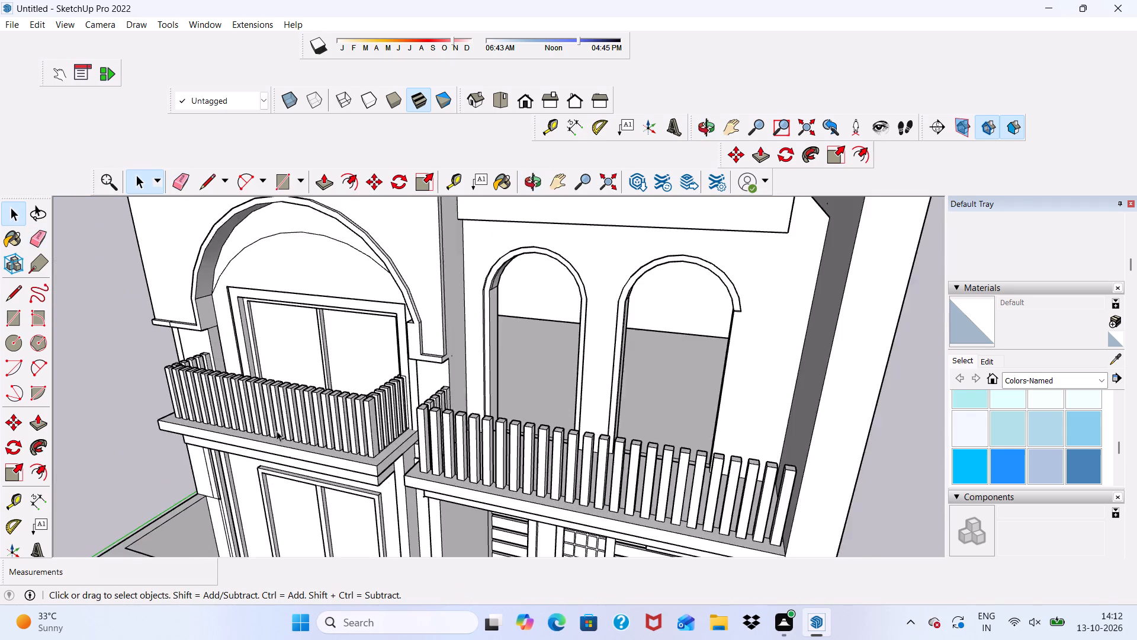
pyautogui.scroll(-4, 277, 431)
pyautogui.moveTo(277, 431); pyautogui.dragTo(378, 347, button='middle')
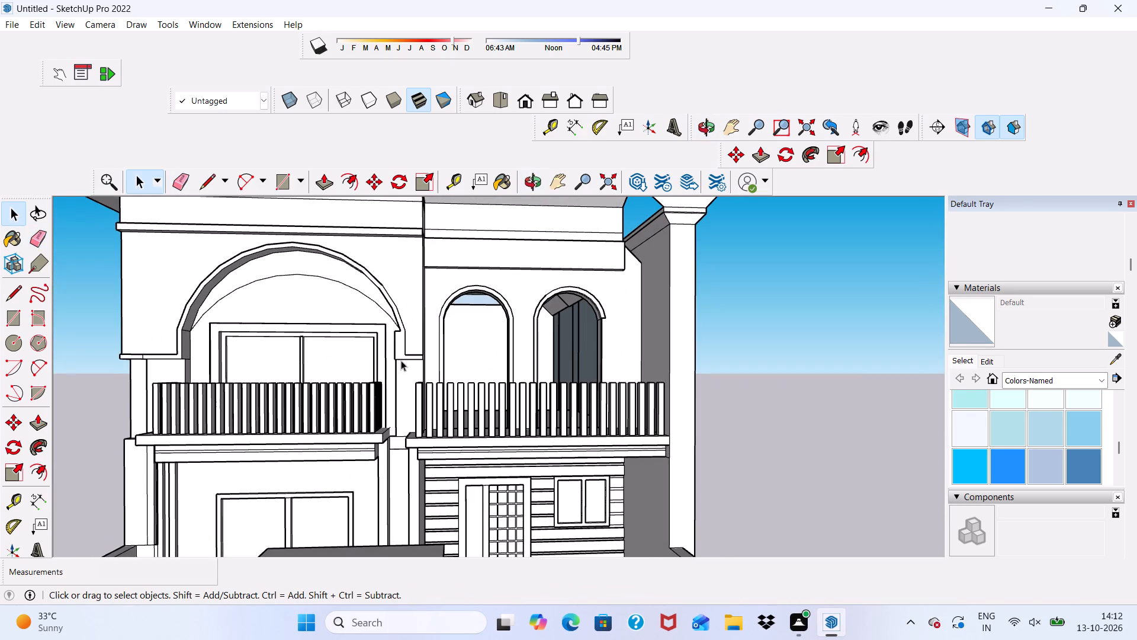
pyautogui.scroll(-8, 401, 360)
pyautogui.scroll(5, 448, 386)
pyautogui.scroll(4, 255, 335)
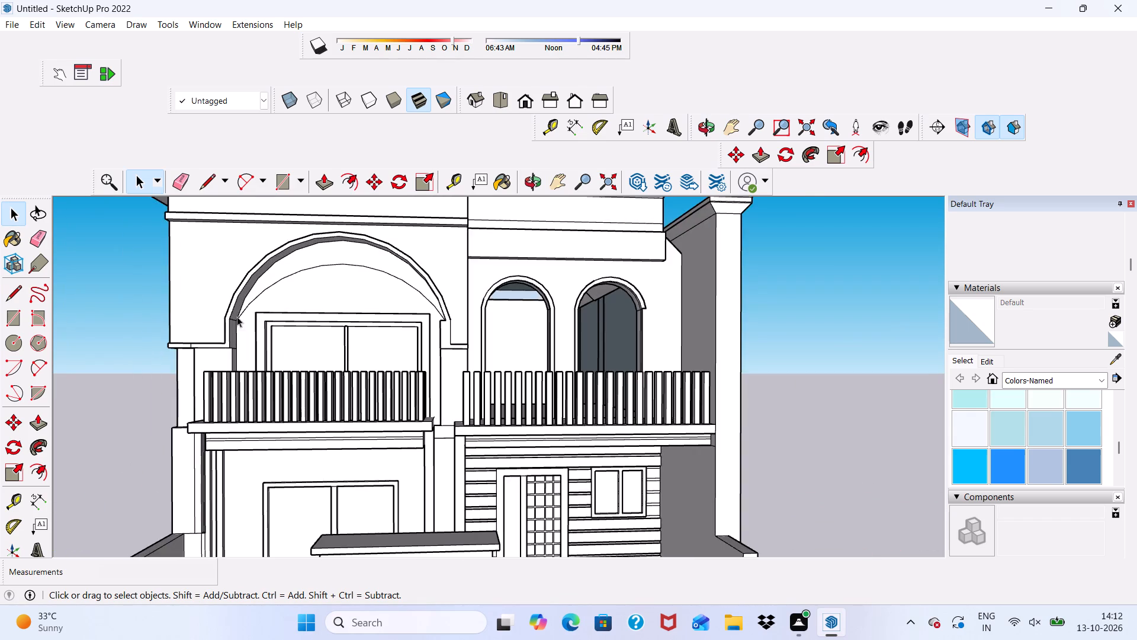
pyautogui.moveTo(237, 316); pyautogui.dragTo(253, 412, button='middle')
pyautogui.scroll(1, 245, 366)
pyautogui.scroll(-4, 246, 354)
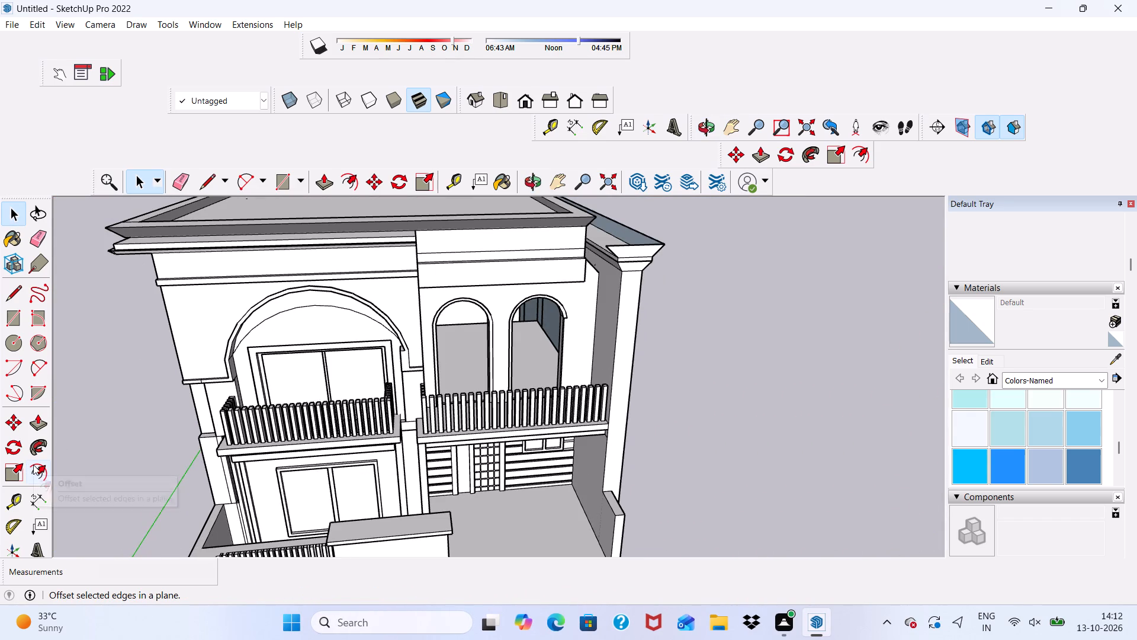
pyautogui.scroll(-2, 467, 337)
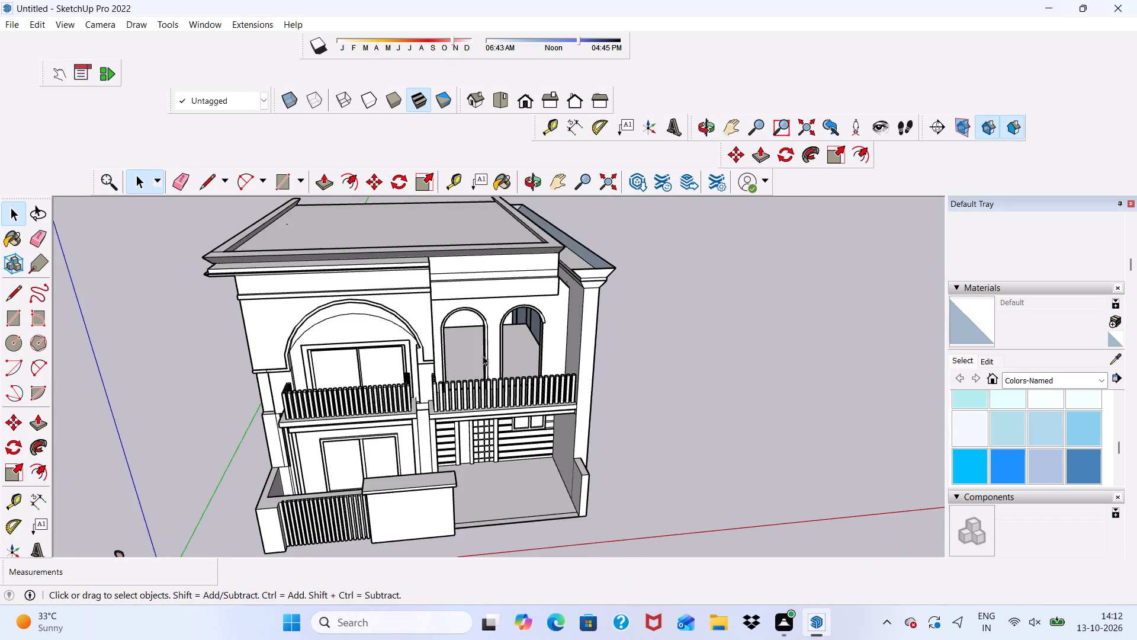
# Push/Pull the narrow reversed face strip along the top edge of the side wall's cornice by about 5/8".
pyautogui.moveTo(486, 365); pyautogui.dragTo(460, 488, button='middle')
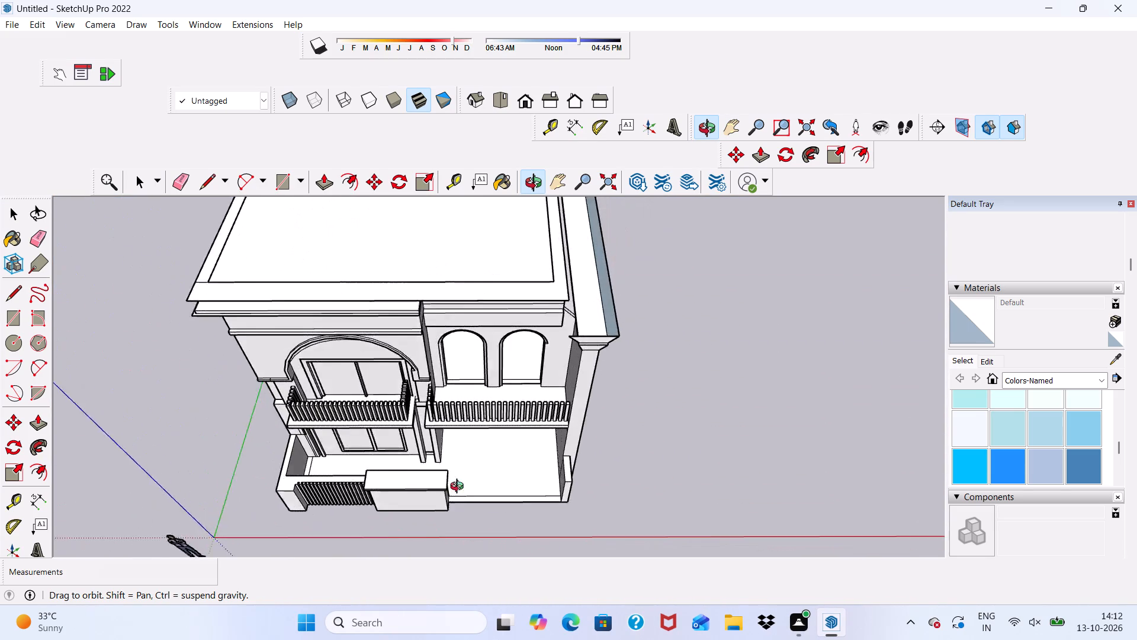
pyautogui.moveTo(460, 488); pyautogui.dragTo(515, 479, button='middle')
pyautogui.scroll(5, 560, 395)
pyautogui.scroll(-8, 618, 310)
pyautogui.moveTo(462, 428); pyautogui.dragTo(412, 435, button='middle')
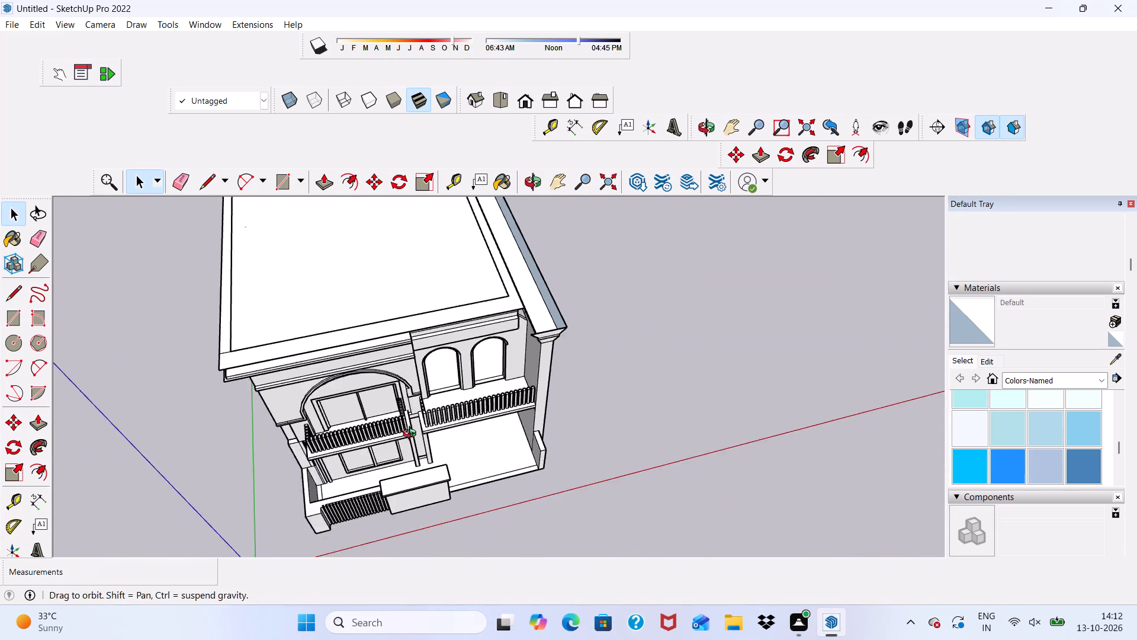
pyautogui.moveTo(412, 435); pyautogui.dragTo(639, 321, button='middle')
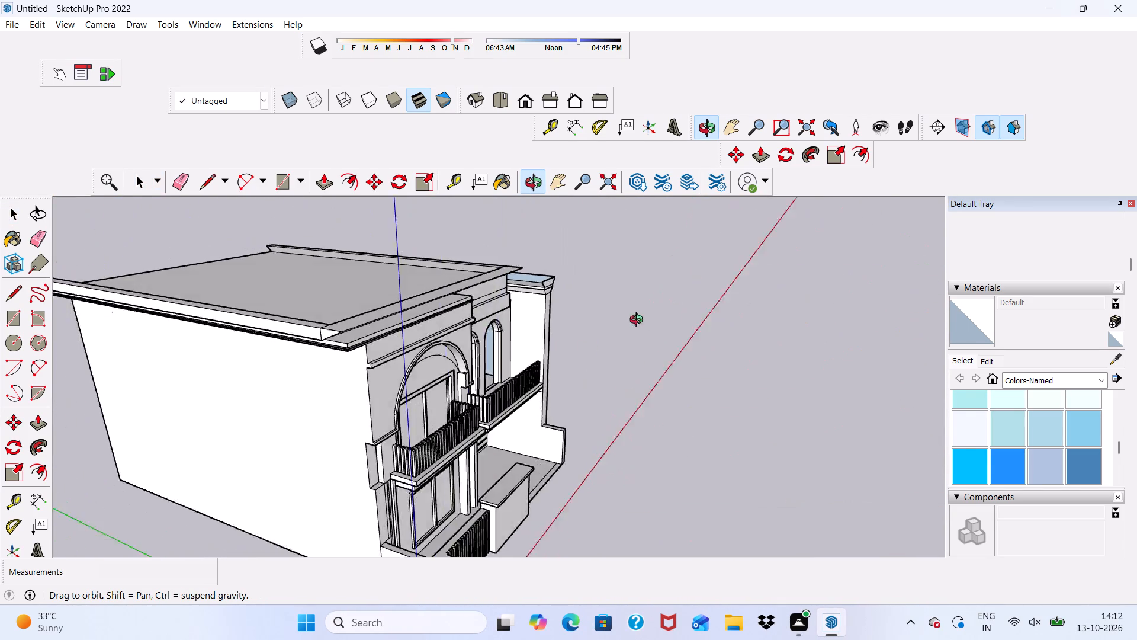
pyautogui.moveTo(639, 321); pyautogui.dragTo(417, 388, button='middle')
pyautogui.scroll(11, 567, 294)
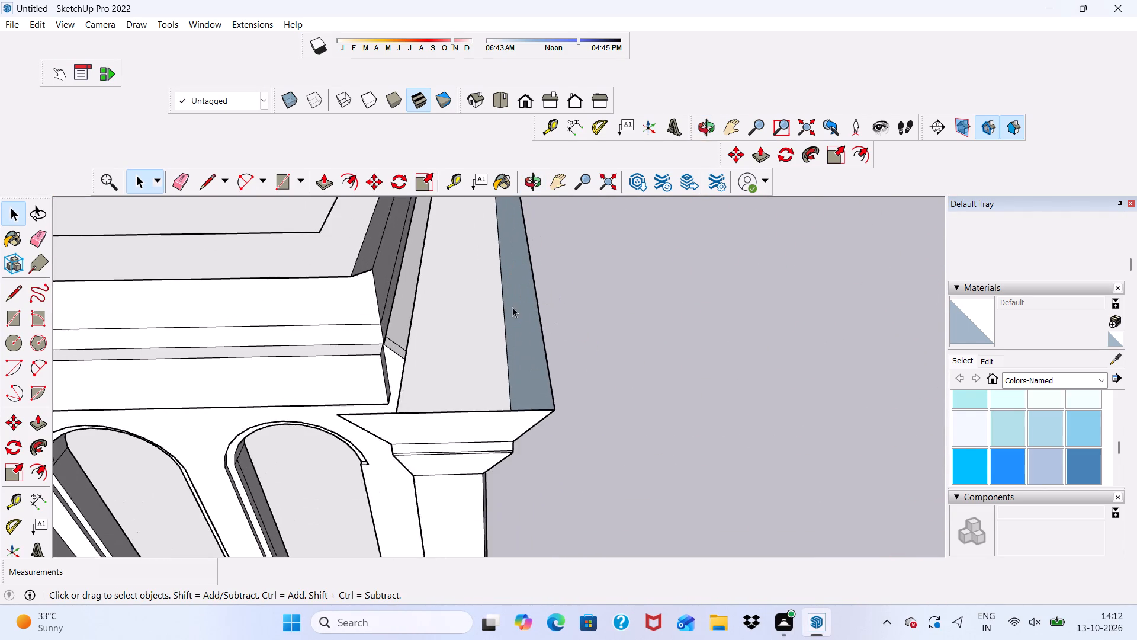
pyautogui.scroll(-1, 512, 307)
pyautogui.click(521, 306)
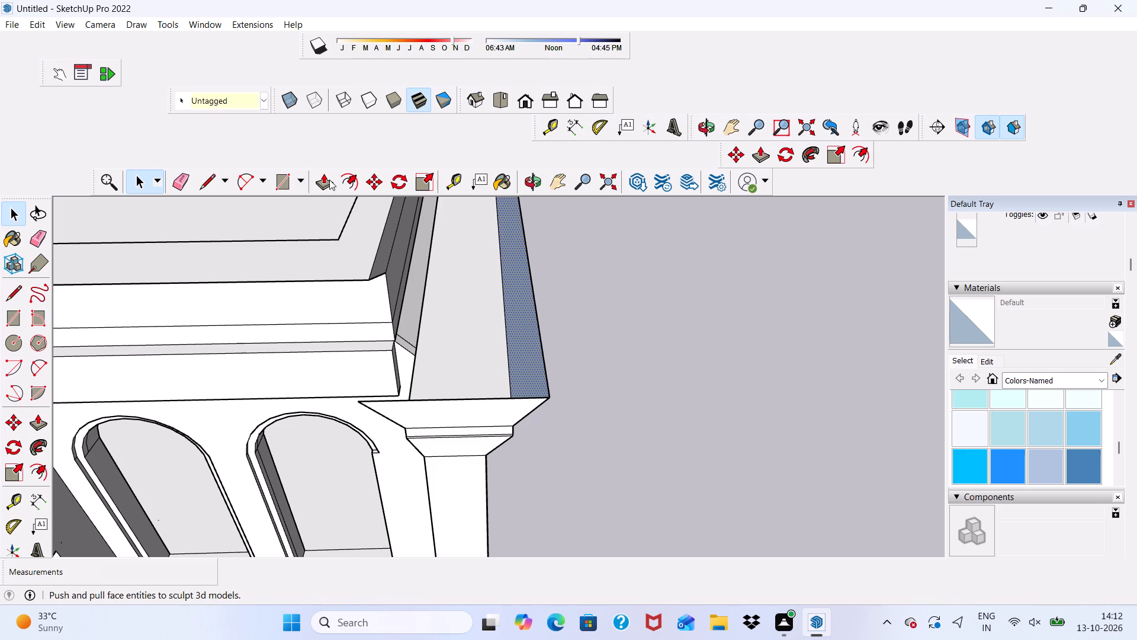
pyautogui.click(329, 180)
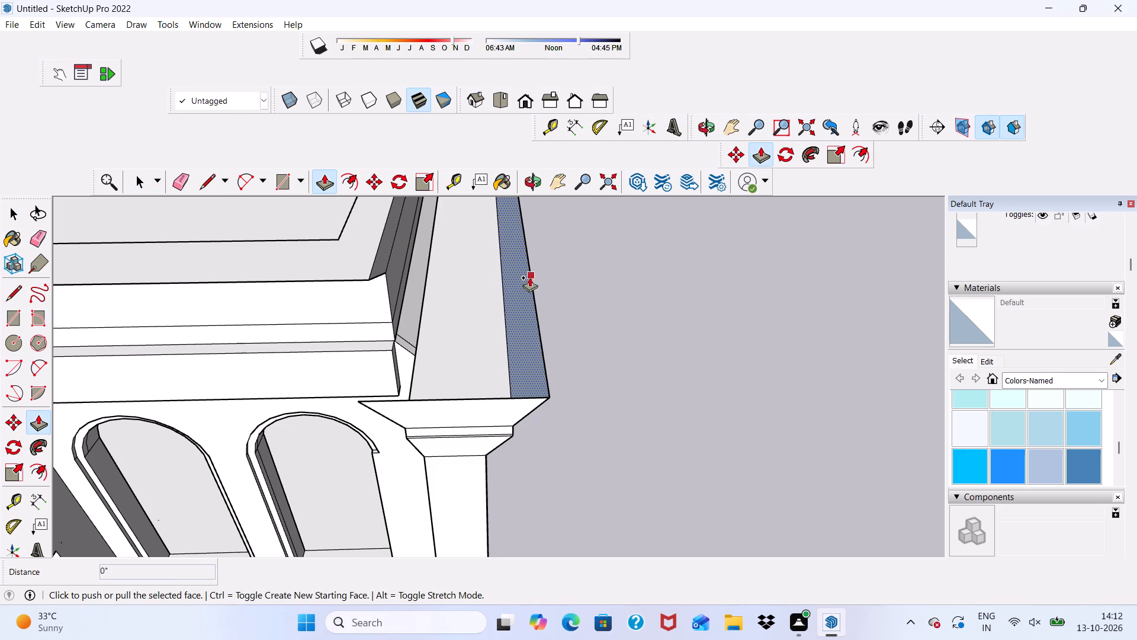
pyautogui.click(525, 284)
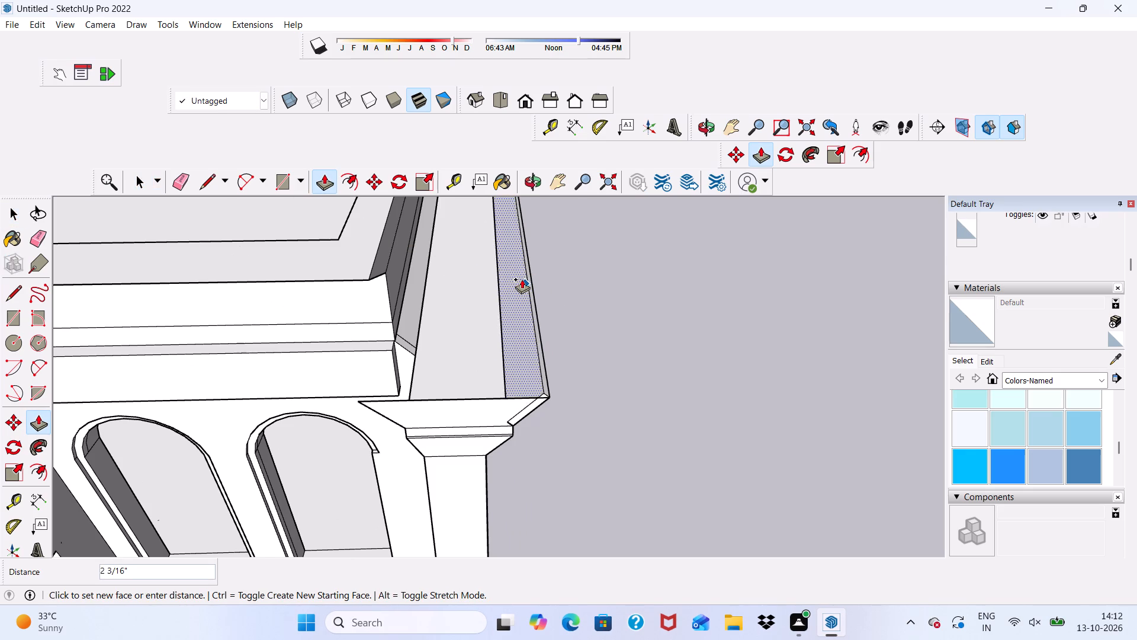
pyautogui.click(537, 273)
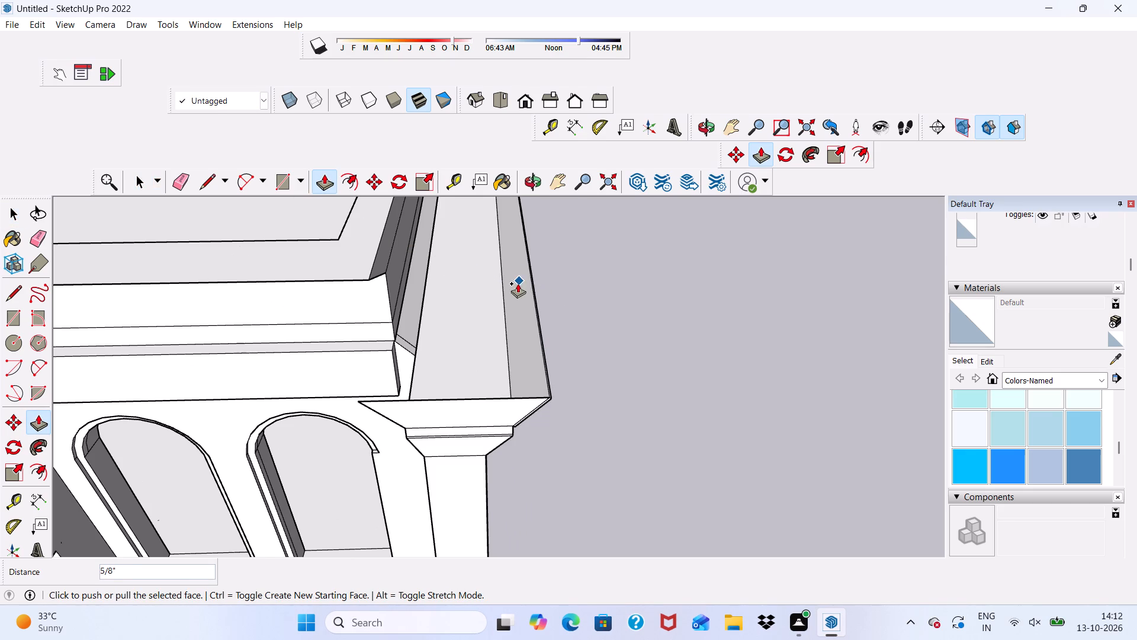
# Examine the side wall's cornice, its plain outer face and the house front from several angles.
pyautogui.moveTo(518, 287); pyautogui.dragTo(428, 360, button='middle')
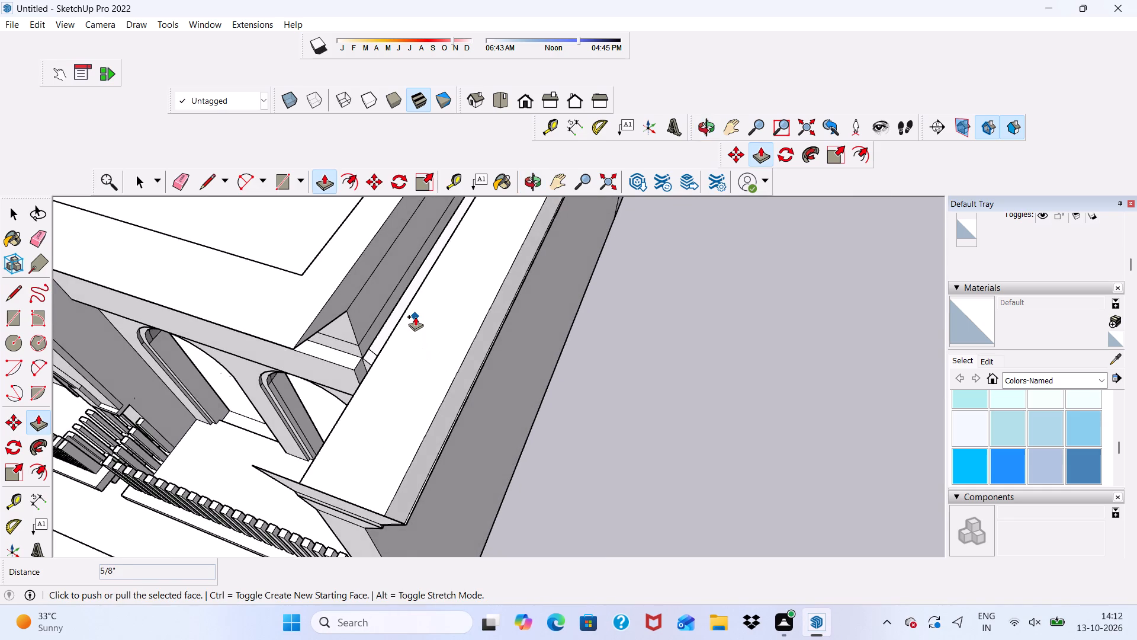
pyautogui.scroll(1, 415, 316)
pyautogui.scroll(-7, 416, 316)
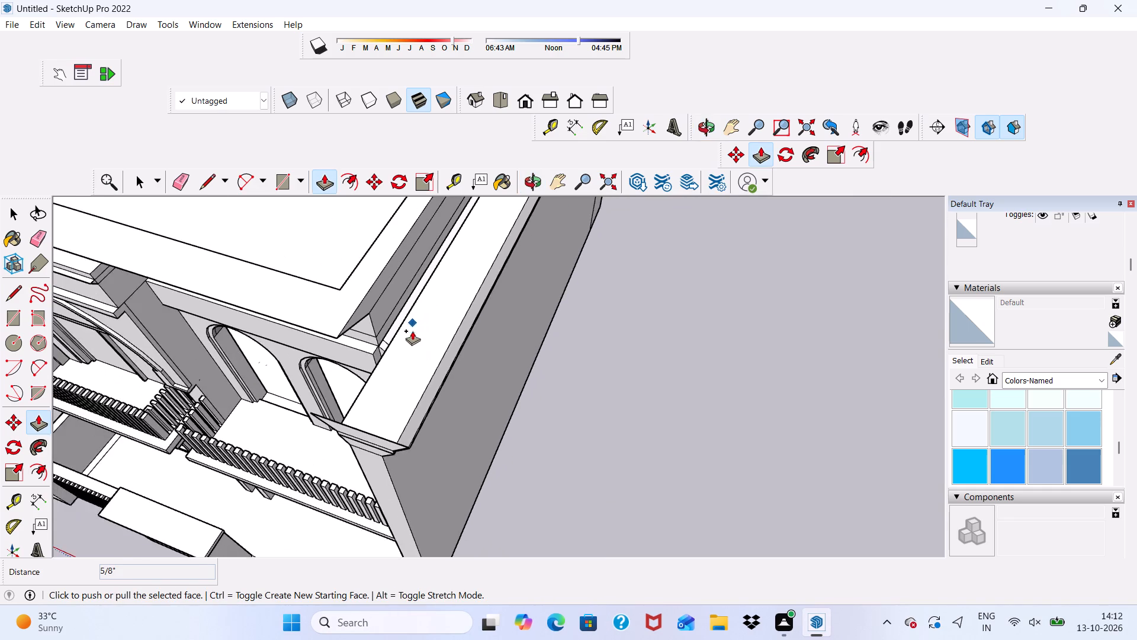
pyautogui.scroll(-2, 412, 331)
pyautogui.moveTo(415, 340); pyautogui.dragTo(272, 161, button='middle')
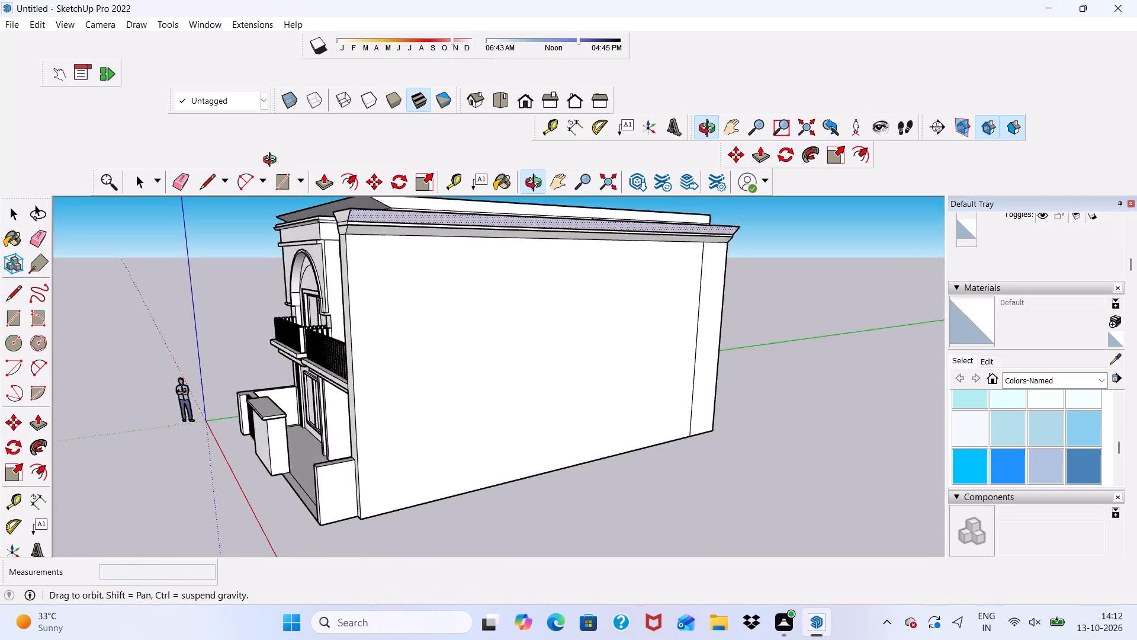
pyautogui.moveTo(272, 161); pyautogui.dragTo(474, 205, button='middle')
pyautogui.press('space')
pyautogui.scroll(-1, 386, 325)
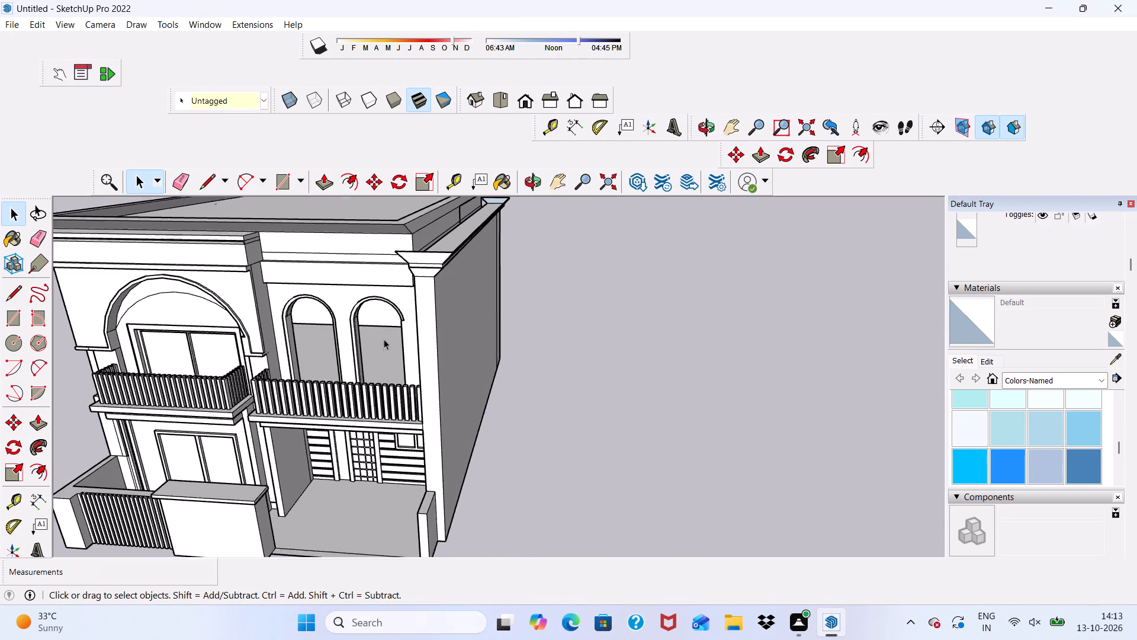
pyautogui.scroll(-1, 384, 339)
# Draw a window rectangle about 13' 1 5/8" by 7' 6 1/16" on the wall behind the upper-floor arched openings.
pyautogui.moveTo(380, 363); pyautogui.dragTo(431, 268, button='middle')
pyautogui.scroll(6, 327, 332)
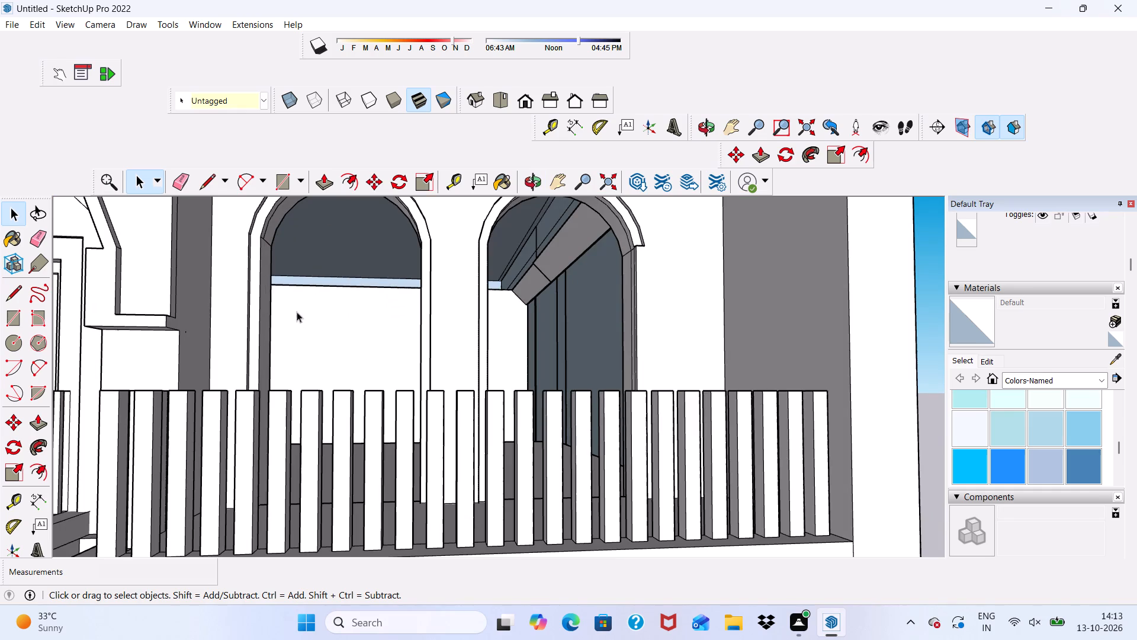
pyautogui.click(269, 177)
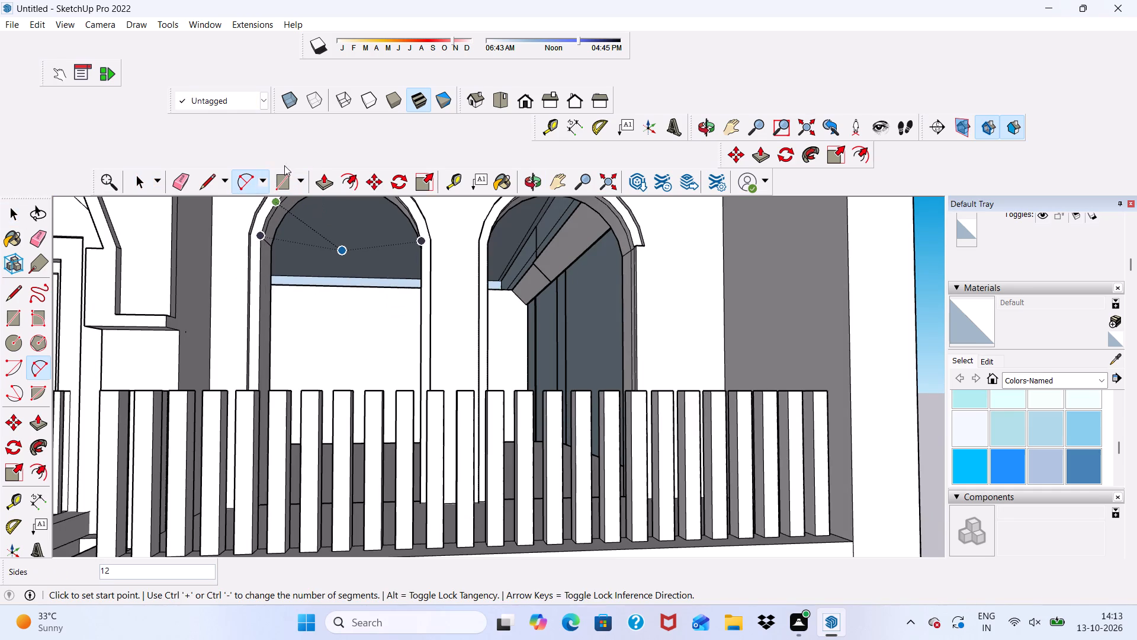
pyautogui.scroll(2, 291, 165)
pyautogui.click(286, 178)
pyautogui.scroll(5, 316, 228)
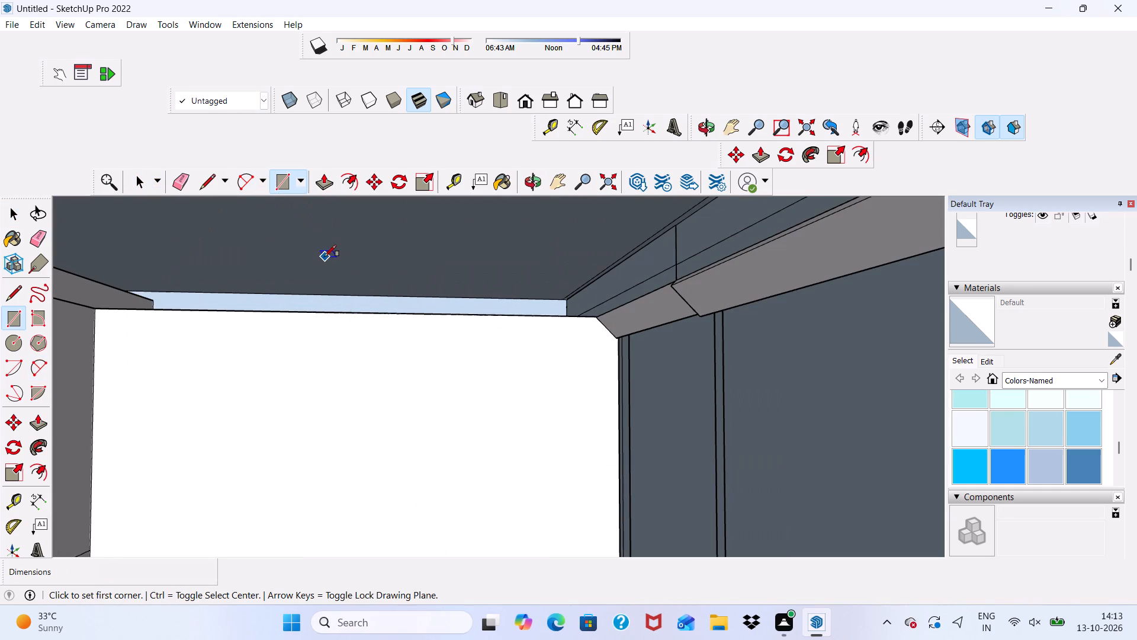
pyautogui.scroll(-6, 326, 260)
pyautogui.moveTo(345, 280); pyautogui.dragTo(338, 300, button='middle')
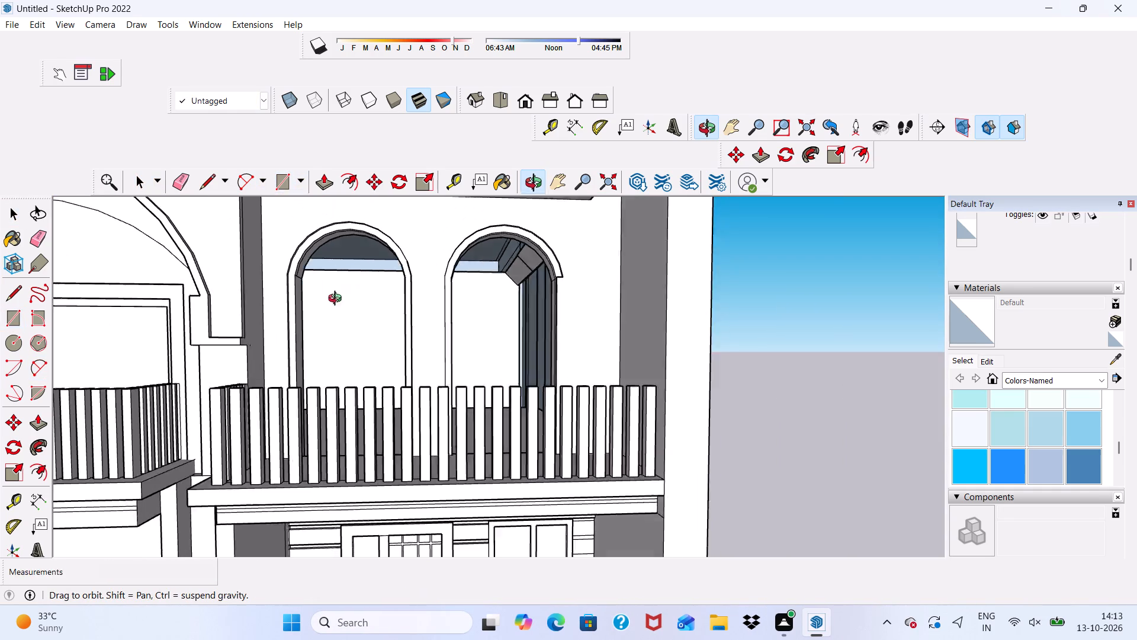
pyautogui.moveTo(338, 300); pyautogui.dragTo(332, 328, button='middle')
pyautogui.scroll(5, 342, 310)
pyautogui.scroll(-3, 318, 254)
pyautogui.moveTo(326, 263); pyautogui.dragTo(323, 242, button='middle')
pyautogui.click(322, 238)
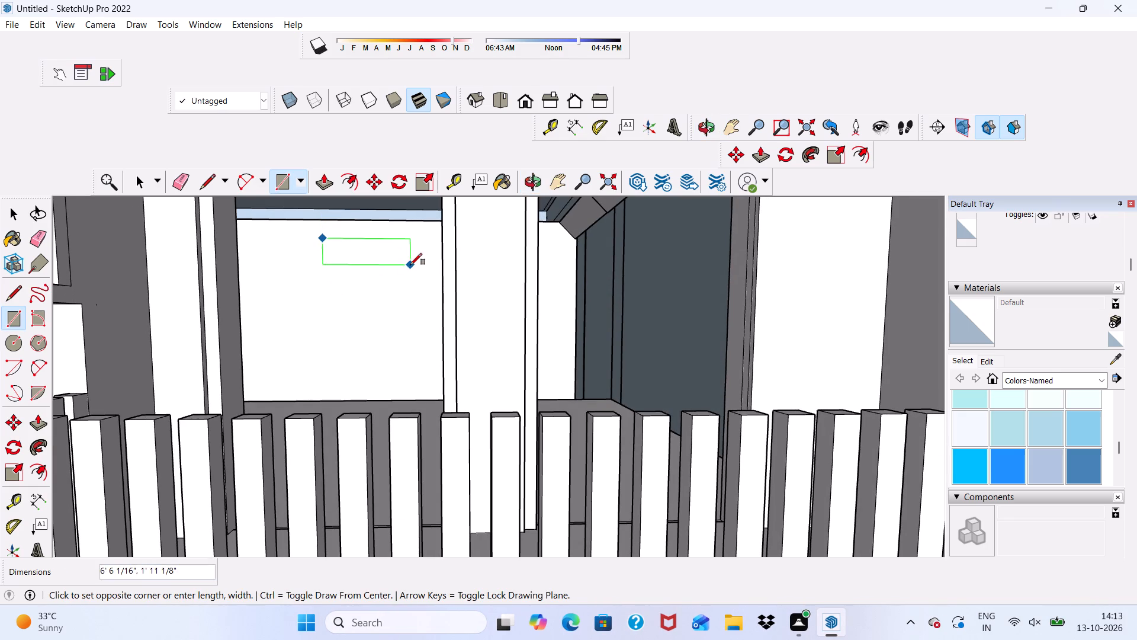
pyautogui.moveTo(410, 265); pyautogui.dragTo(417, 289, button='middle')
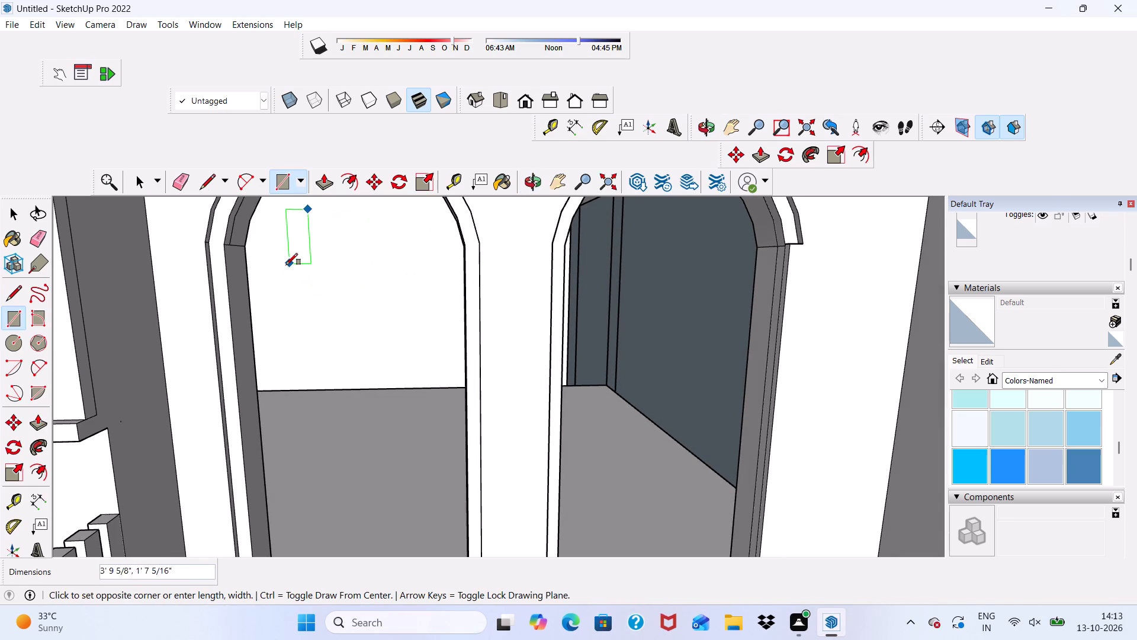
pyautogui.scroll(5, 346, 279)
pyautogui.click(577, 337)
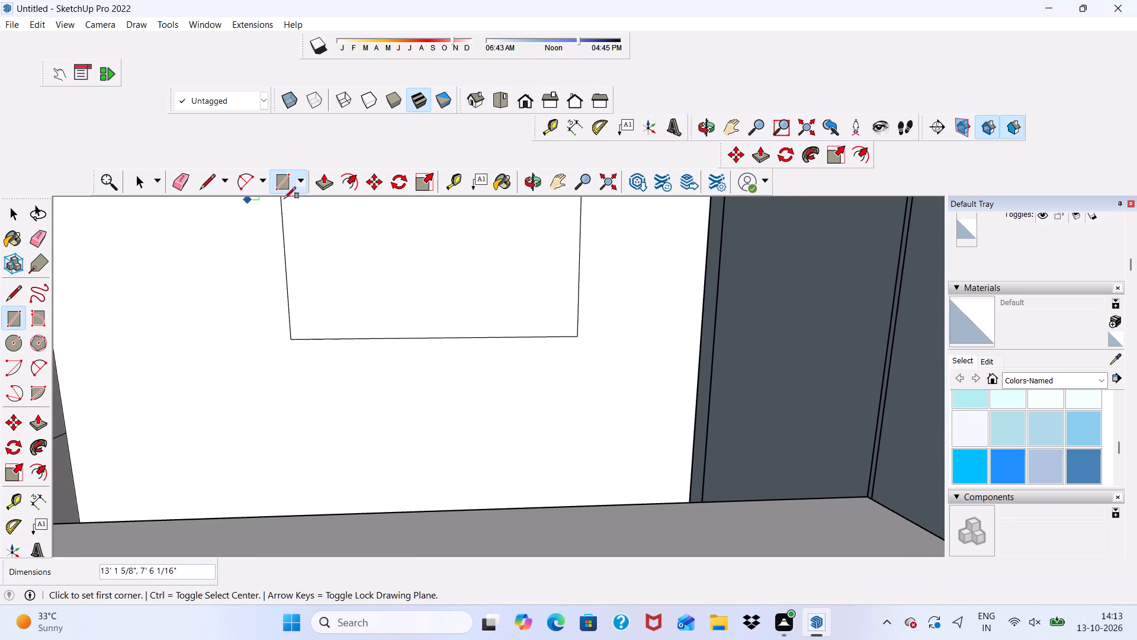
# Offset the window rectangle's outline inward by about 7 1/4" to form the frame border.
pyautogui.click(347, 177)
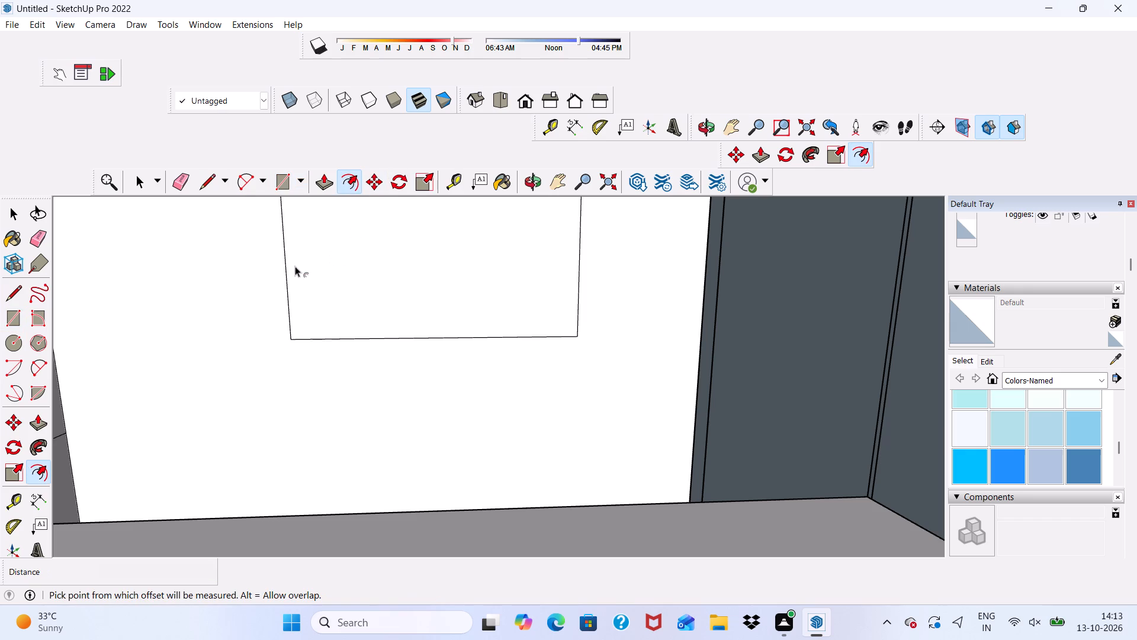
pyautogui.press('space')
pyautogui.click(322, 261)
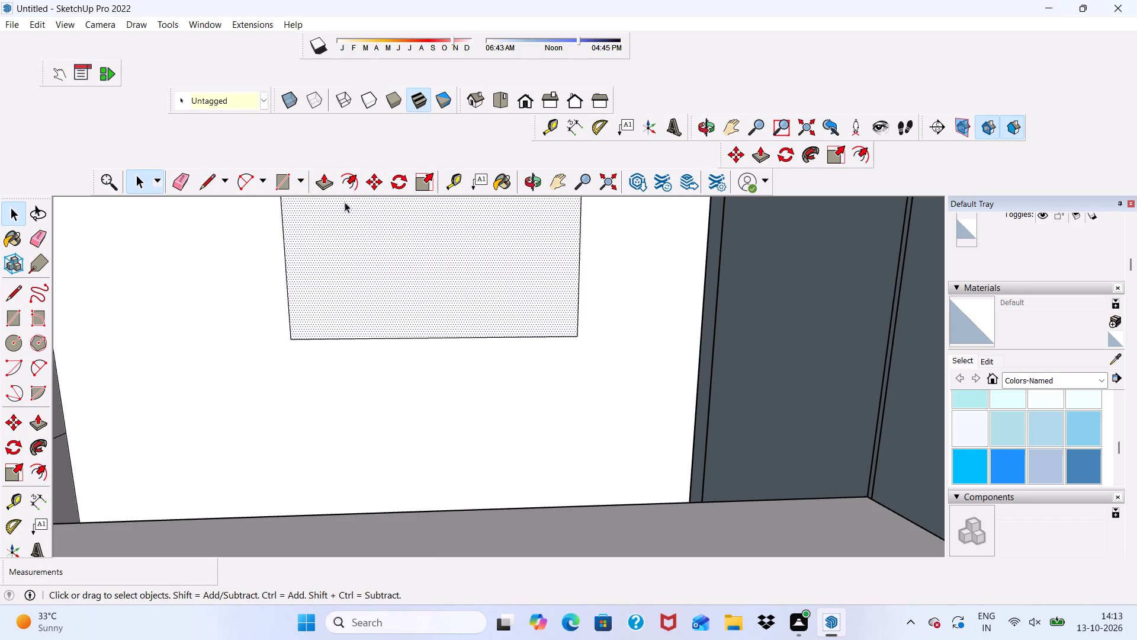
pyautogui.click(348, 187)
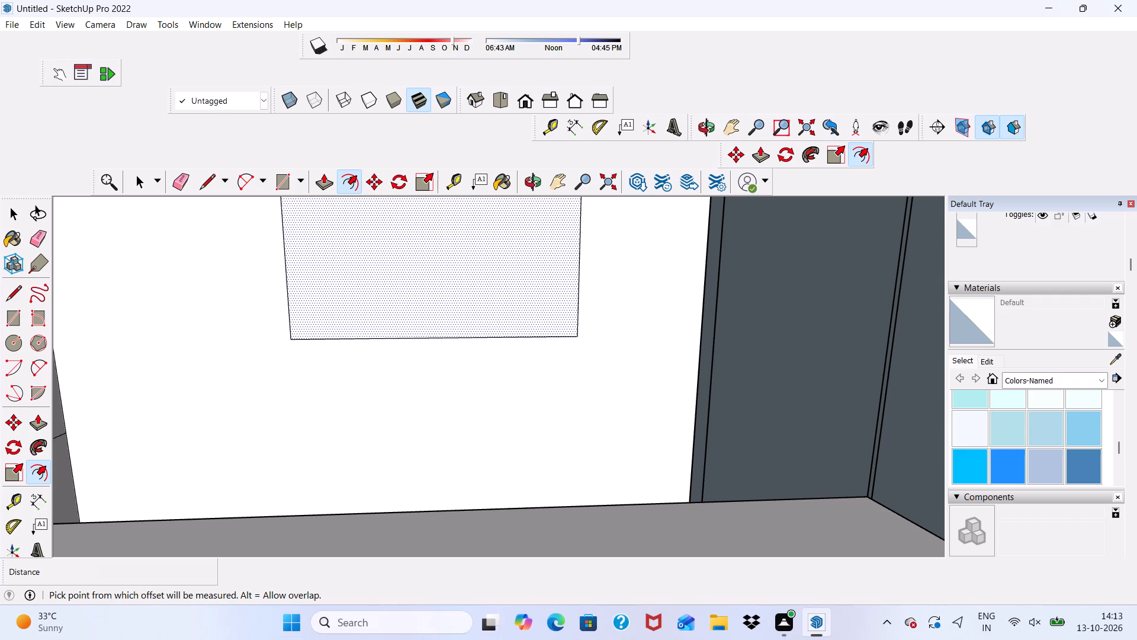
pyautogui.click(285, 257)
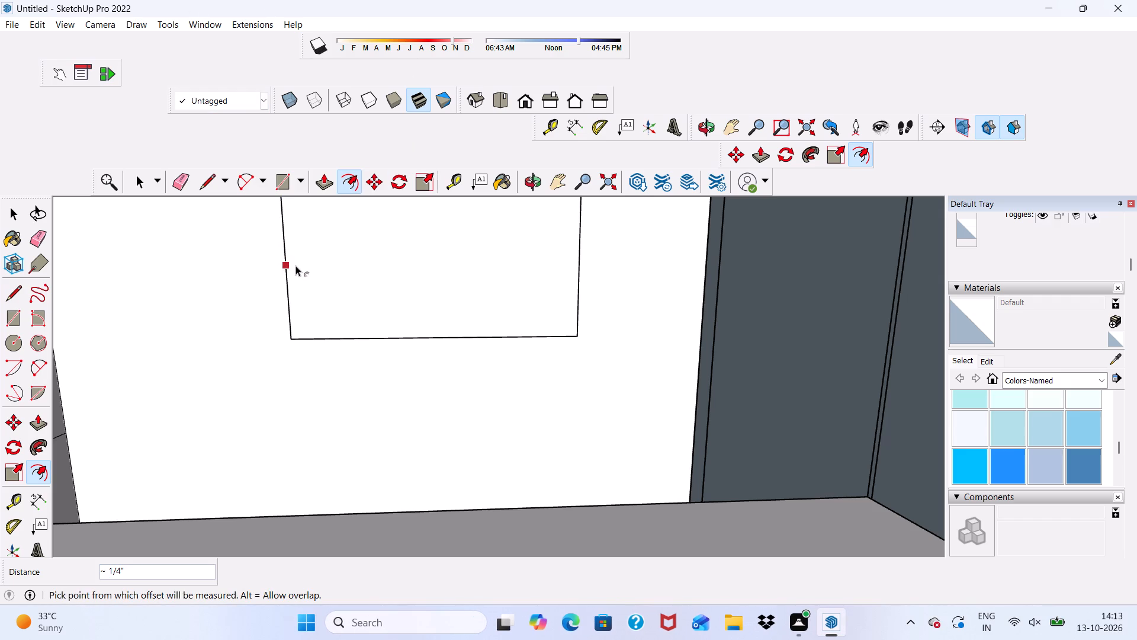
pyautogui.click(296, 265)
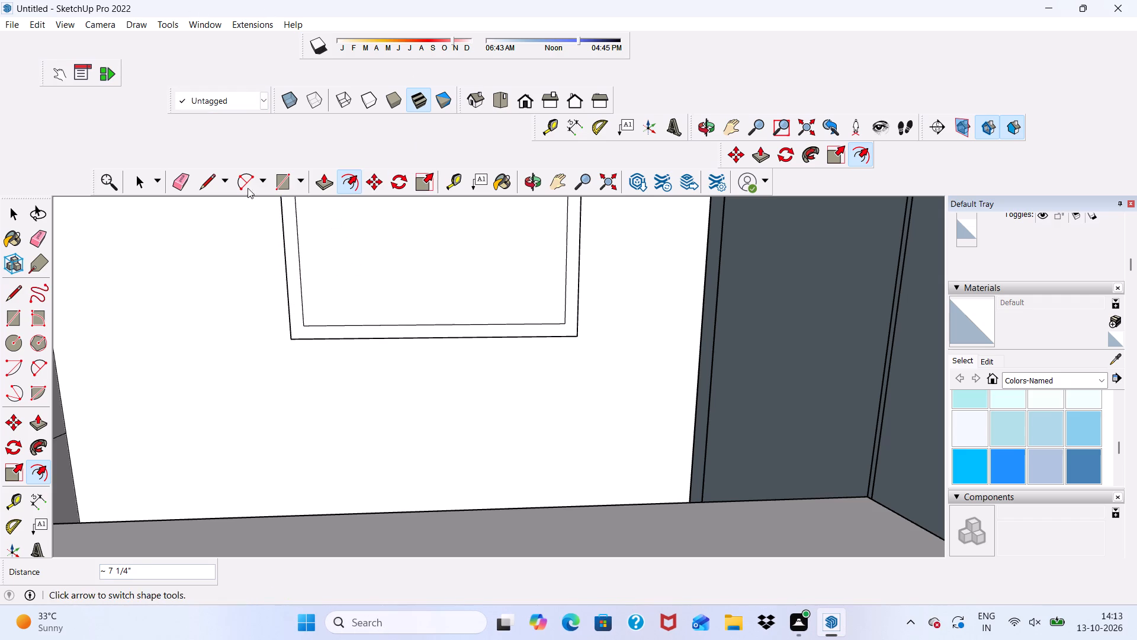
# Draw a vertical mullion rectangle about 9 7/8" by 6' 3 9/16" across the middle of the inner window outline.
pyautogui.scroll(-5, 318, 259)
pyautogui.moveTo(392, 232); pyautogui.dragTo(394, 212, button='middle')
pyautogui.scroll(5, 423, 228)
pyautogui.scroll(-1, 425, 228)
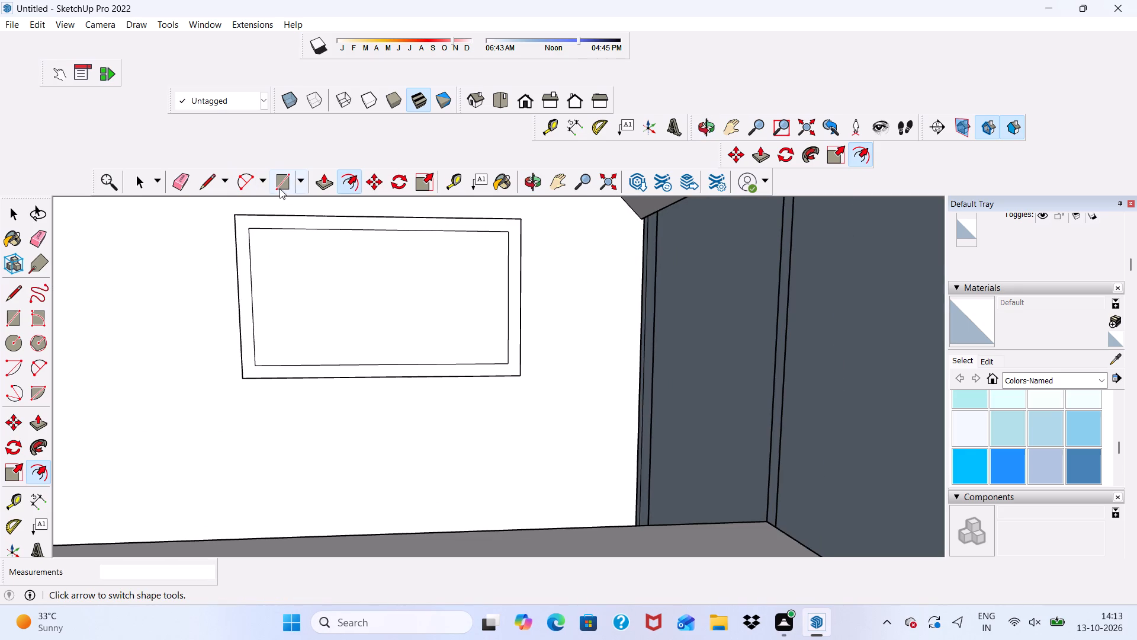
pyautogui.click(280, 187)
pyautogui.click(372, 231)
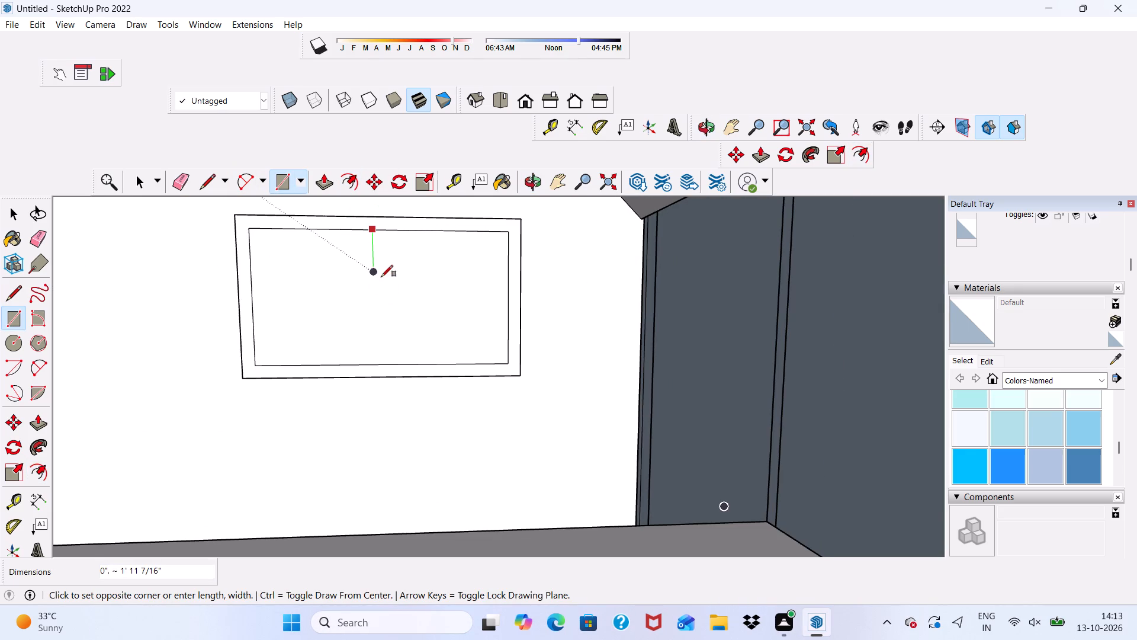
pyautogui.scroll(2, 385, 344)
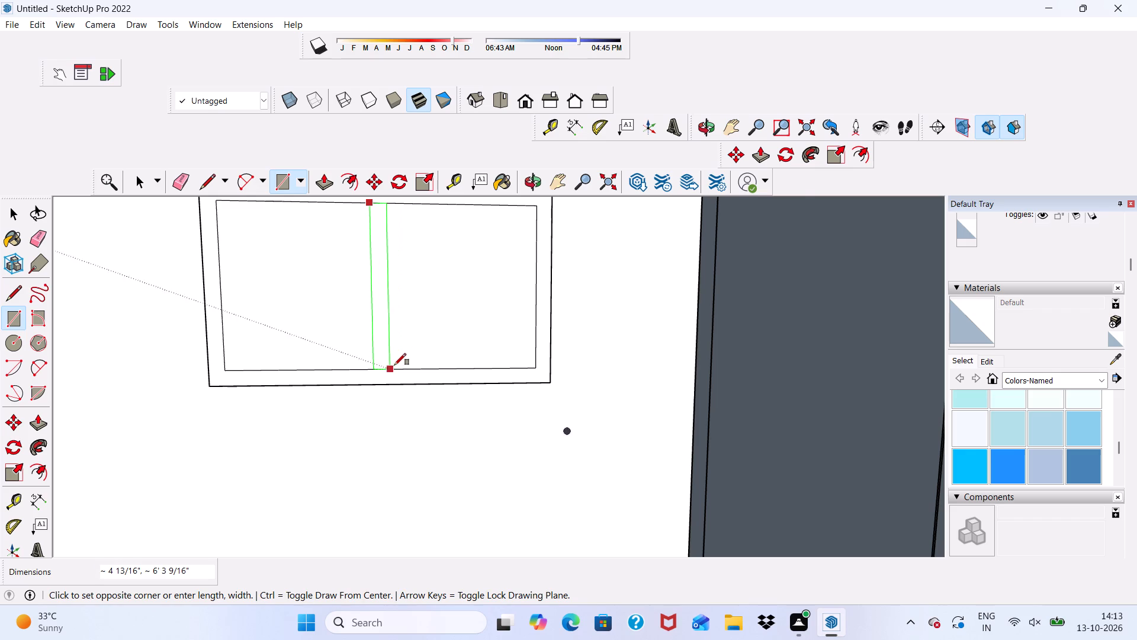
pyautogui.scroll(5, 396, 364)
pyautogui.click(394, 370)
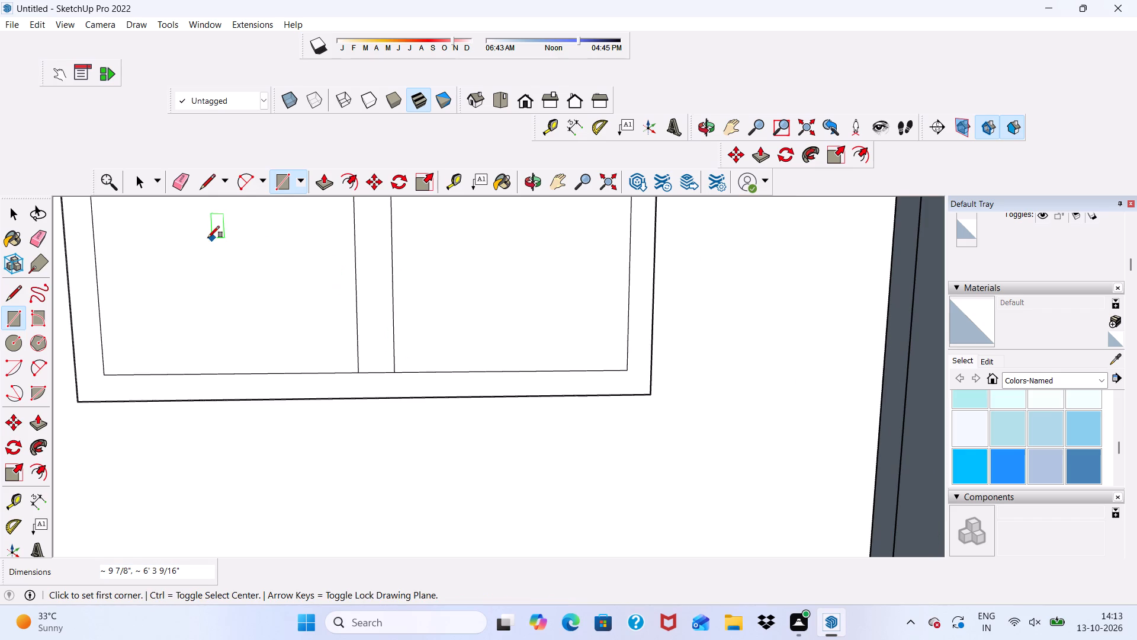
# Erase the short edges at the mullion's bottom and top ends so it merges with the window frame.
pyautogui.click(183, 183)
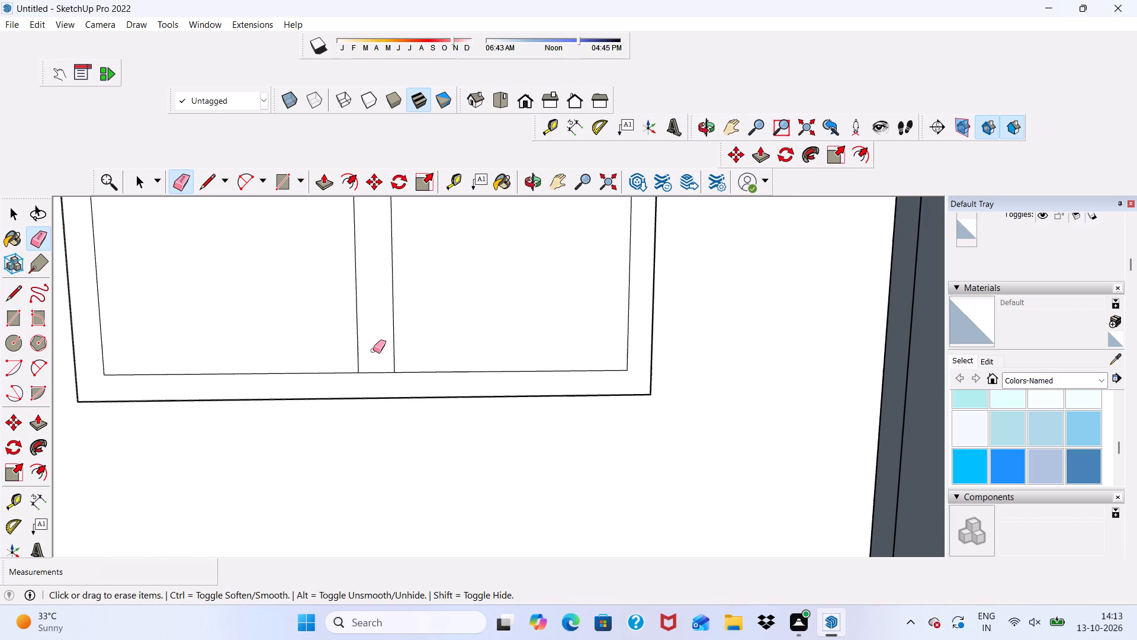
pyautogui.moveTo(378, 361); pyautogui.dragTo(378, 376)
pyautogui.scroll(-9, 348, 324)
pyautogui.scroll(5, 375, 241)
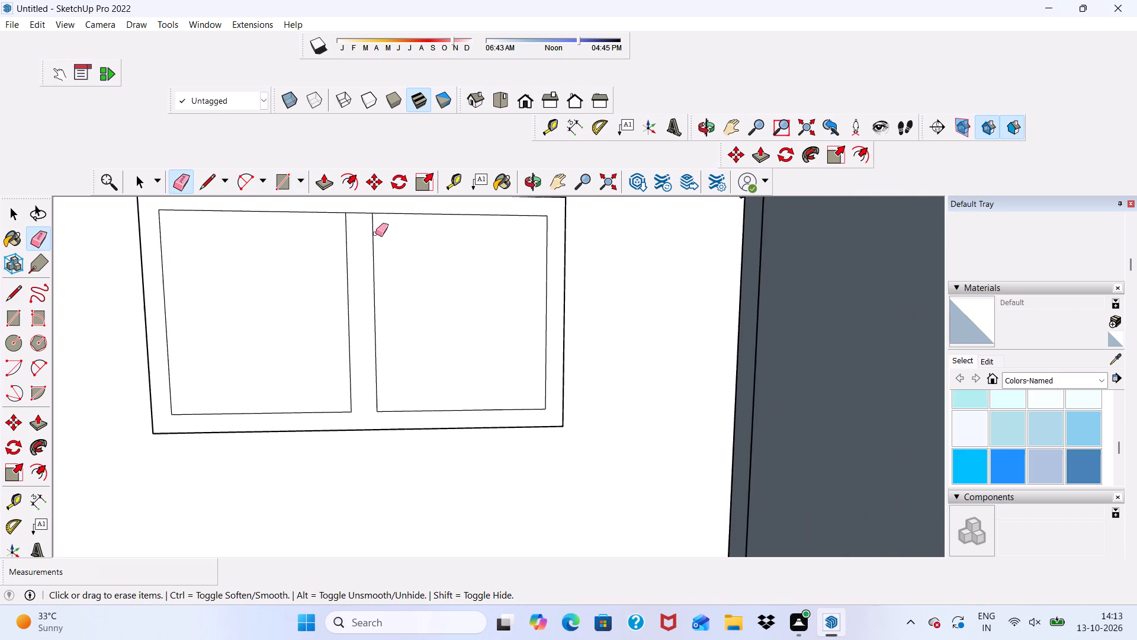
pyautogui.scroll(3, 359, 215)
pyautogui.click(360, 209)
pyautogui.press('space')
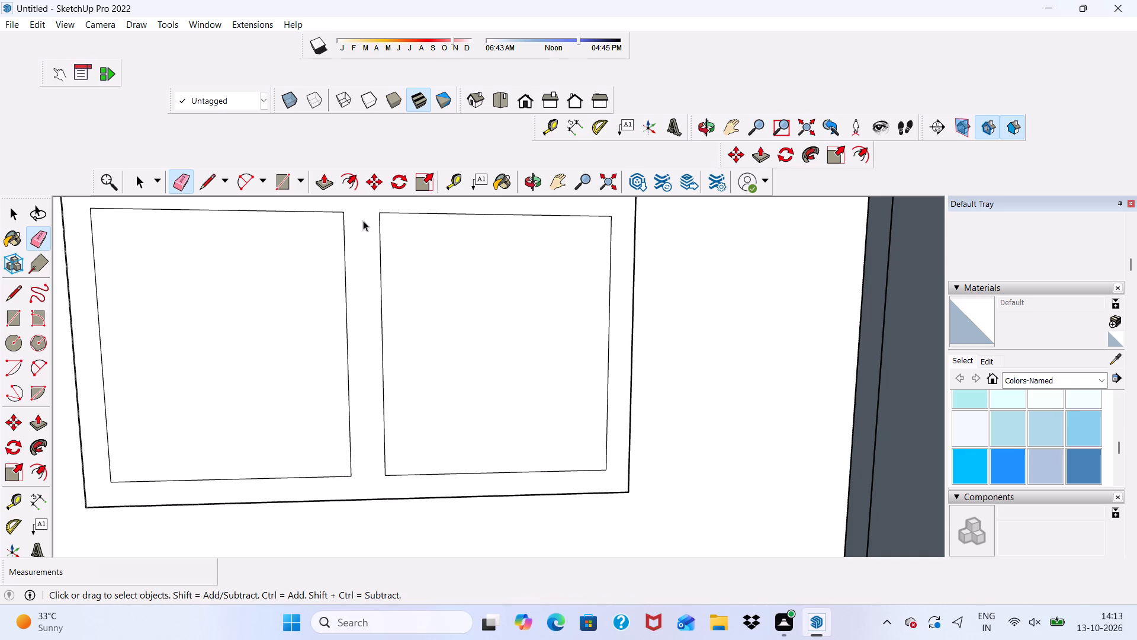
# Extrude the two-pane window's frame and mullion outward by 3".
pyautogui.click(363, 245)
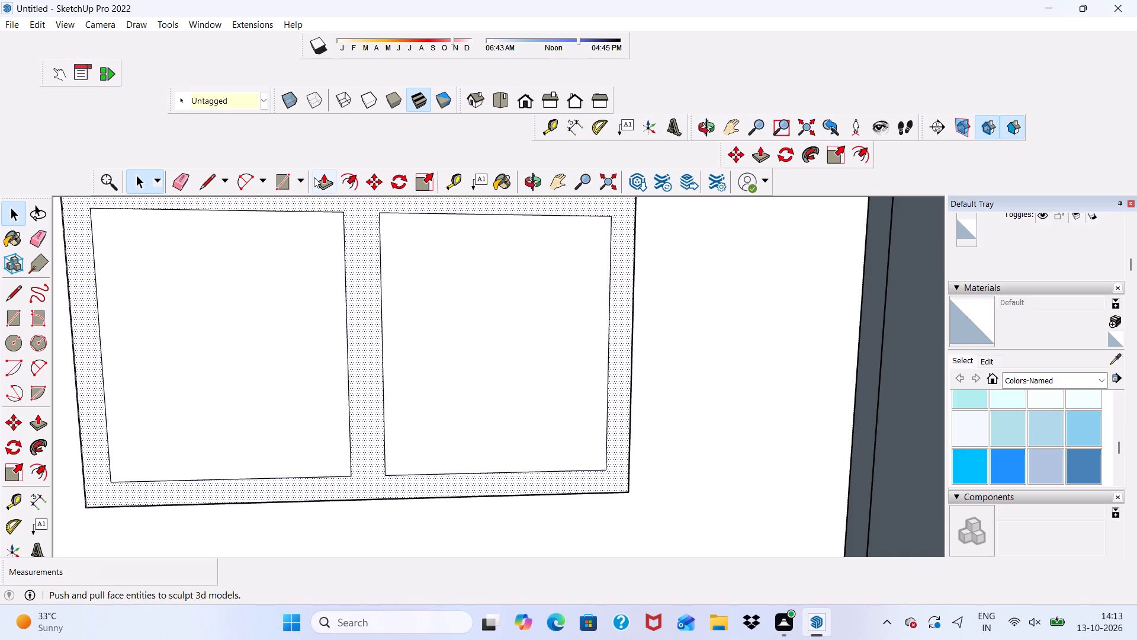
pyautogui.click(320, 176)
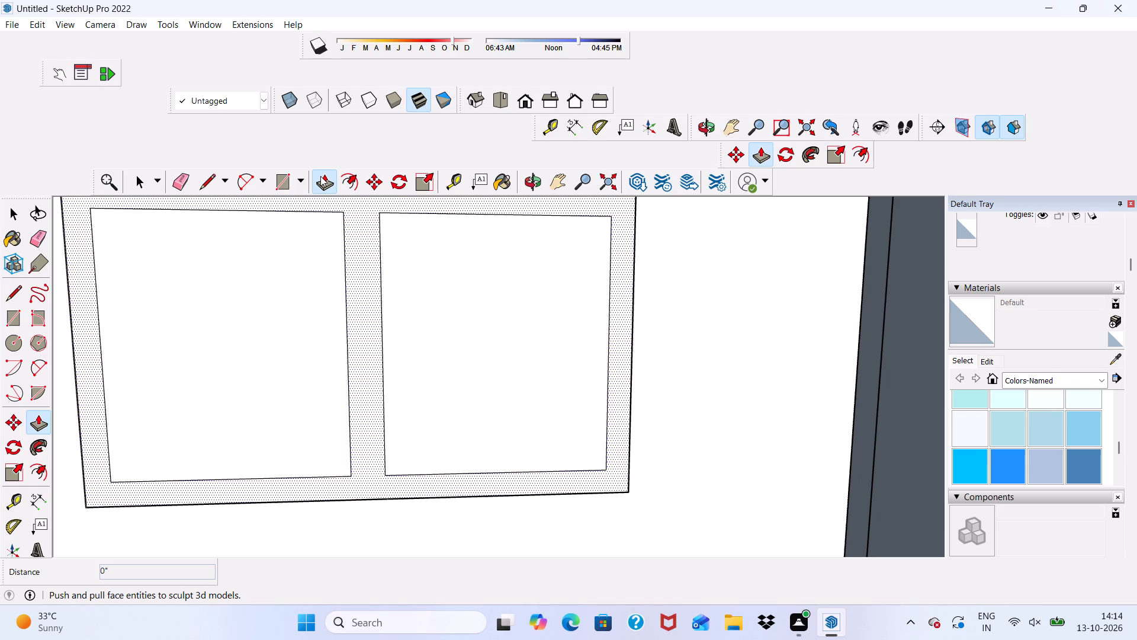
pyautogui.click(364, 263)
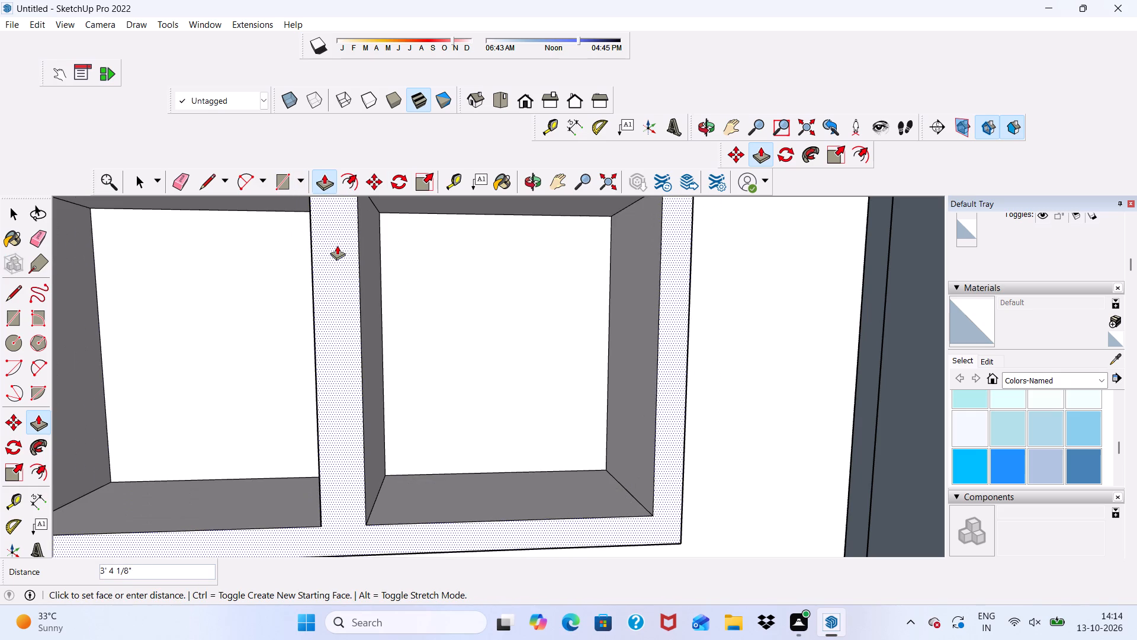
pyautogui.write('3"')
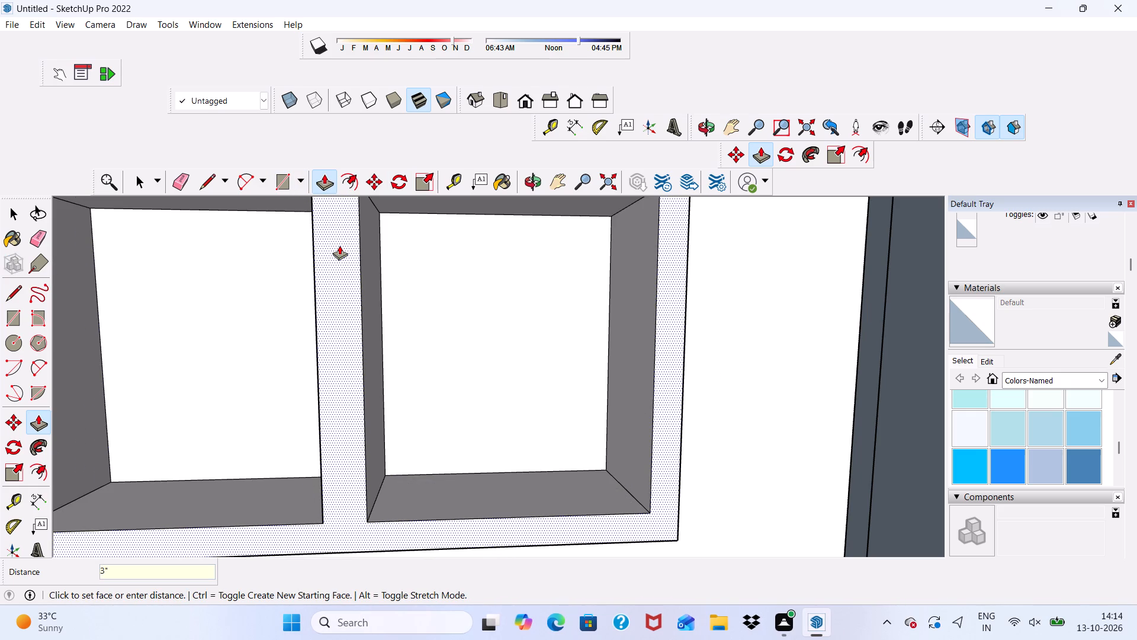
pyautogui.press('Return')
pyautogui.press('space')
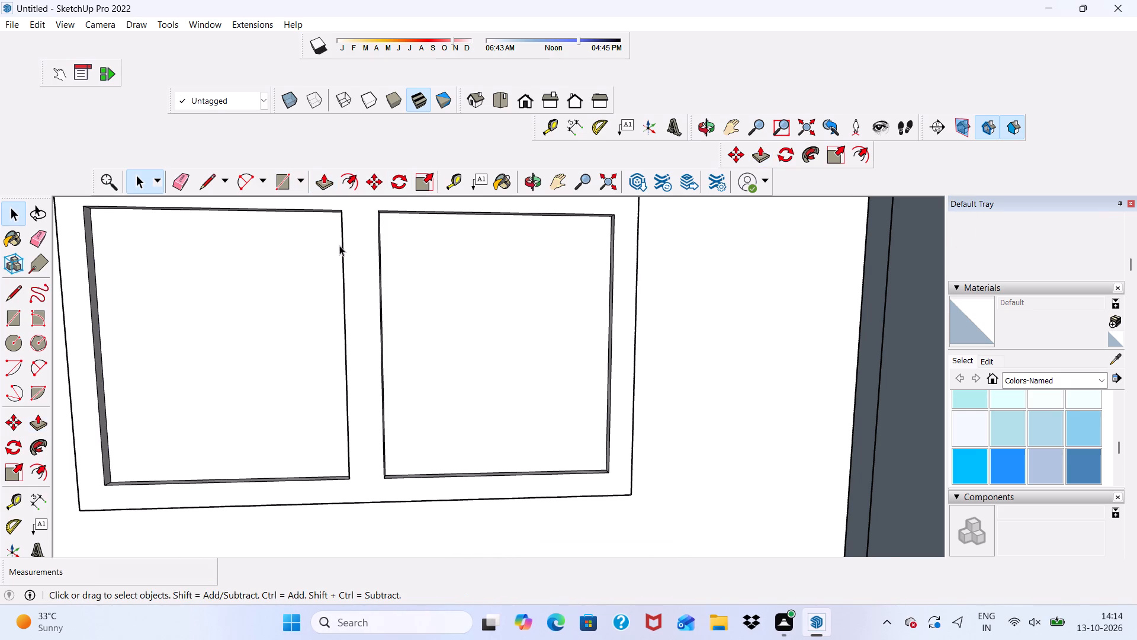
# Pull the ceiling face behind the upper-floor arches down by about 1' 9 3/8".
pyautogui.scroll(1, 341, 244)
pyautogui.scroll(-17, 327, 249)
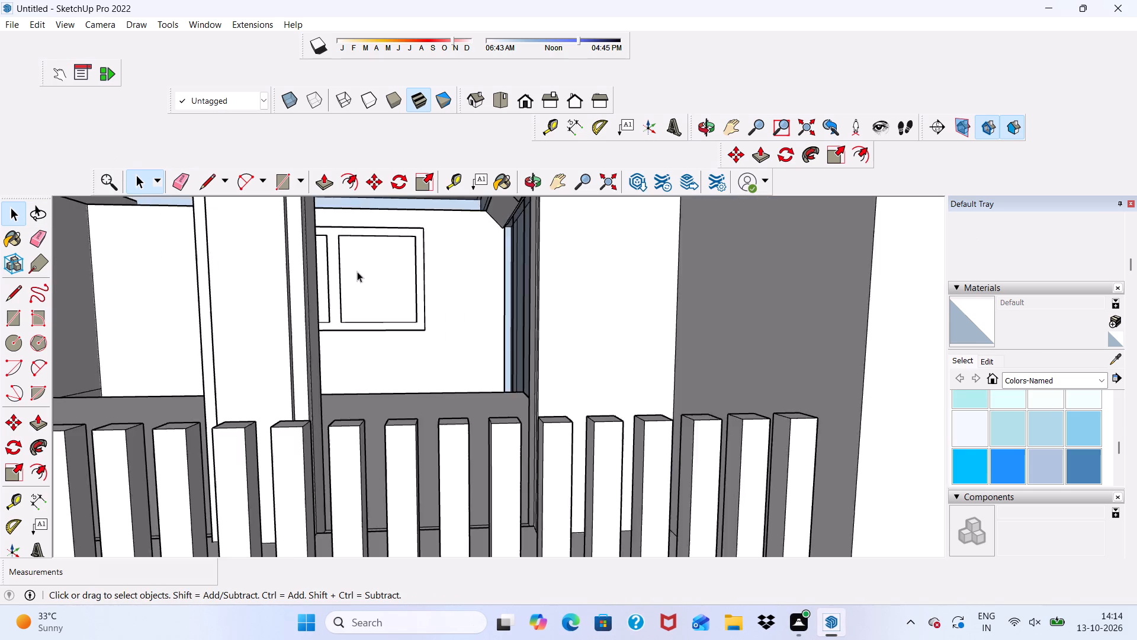
pyautogui.scroll(-5, 357, 271)
pyautogui.moveTo(371, 277); pyautogui.dragTo(286, 294, button='middle')
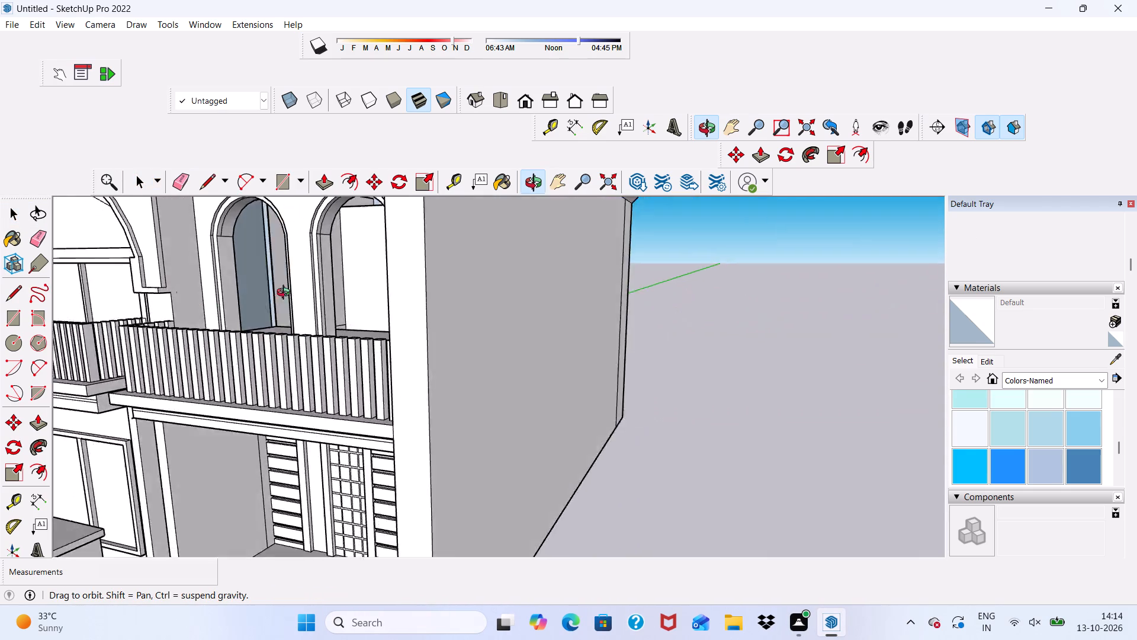
pyautogui.moveTo(286, 294); pyautogui.dragTo(383, 284, button='middle')
pyautogui.scroll(-8, 384, 283)
pyautogui.moveTo(368, 263); pyautogui.dragTo(364, 183, button='middle')
pyautogui.scroll(4, 365, 195)
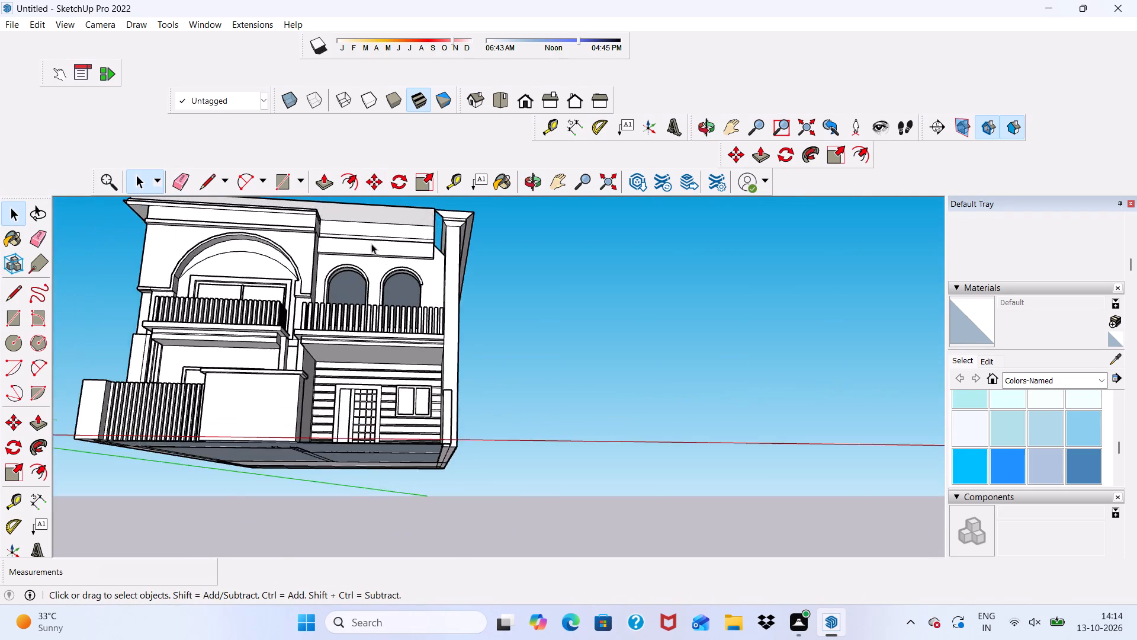
pyautogui.scroll(6, 371, 244)
pyautogui.scroll(-1, 348, 279)
pyautogui.scroll(10, 348, 279)
pyautogui.click(358, 267)
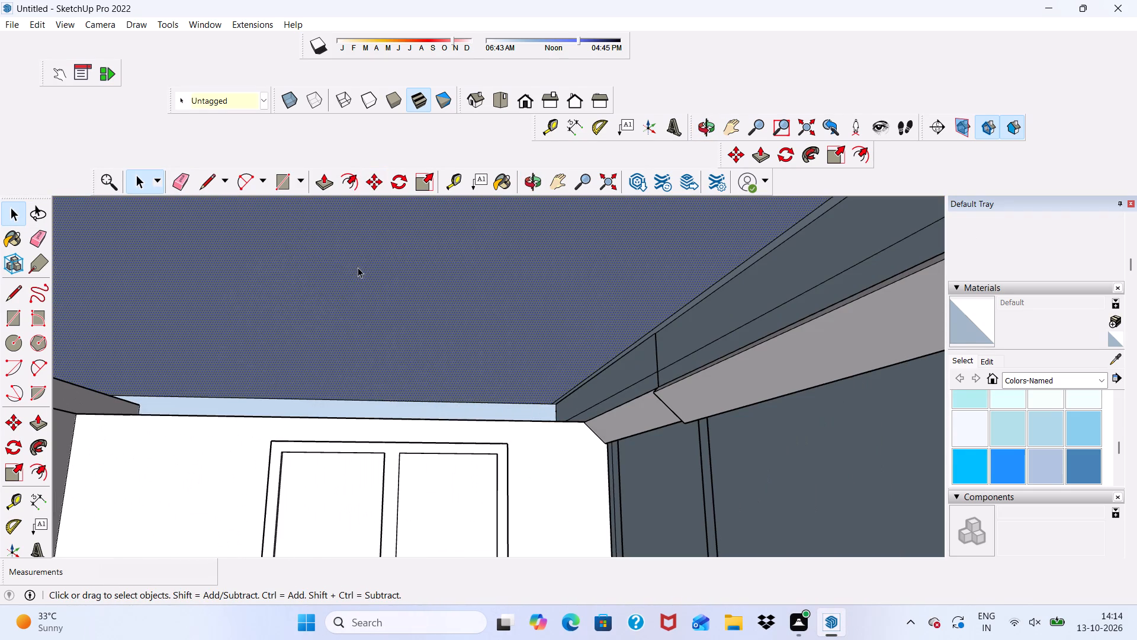
pyautogui.click(322, 182)
pyautogui.click(313, 277)
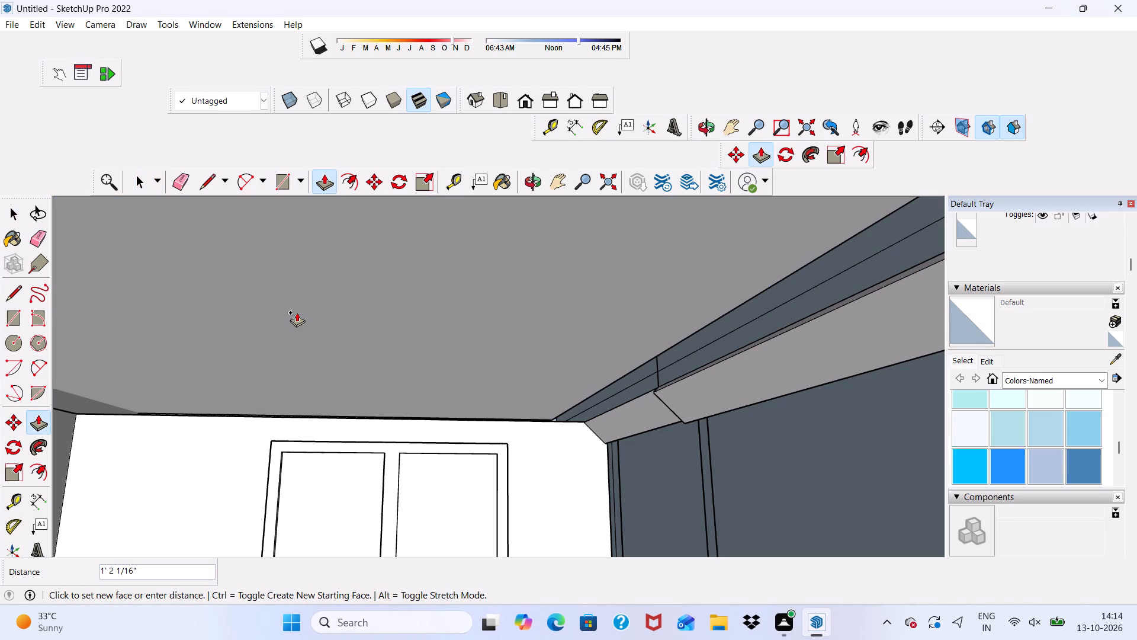
pyautogui.click(303, 332)
pyautogui.scroll(-8, 200, 317)
pyautogui.moveTo(202, 309); pyautogui.dragTo(321, 318, button='middle')
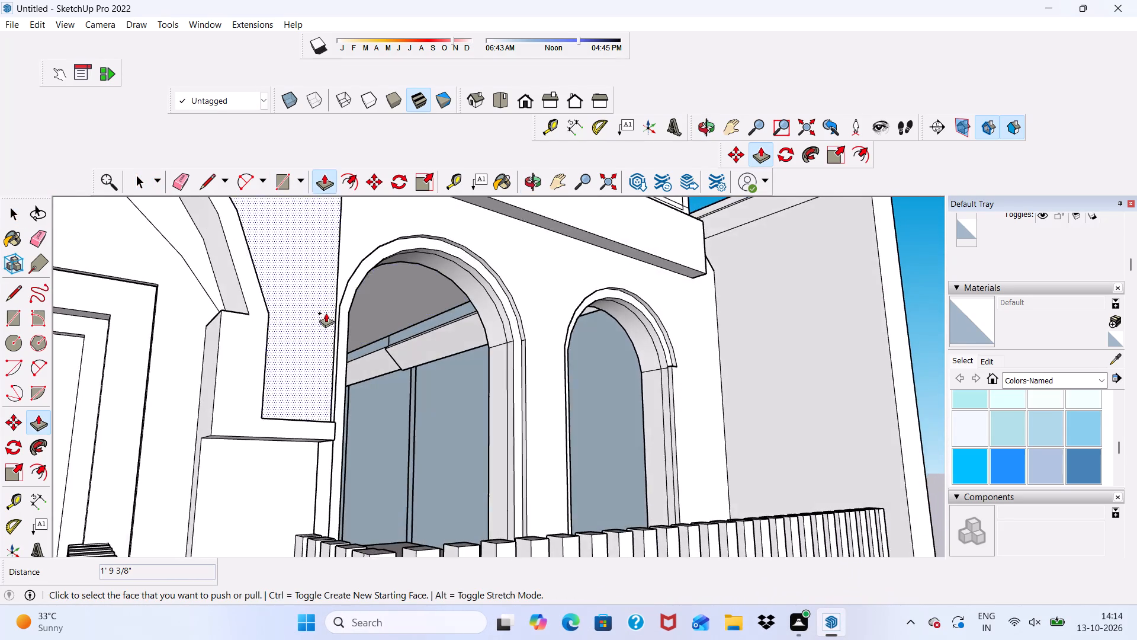
# Push/Pull the side wall face inside the arched balcony by about 4 7/8".
pyautogui.scroll(6, 411, 317)
pyautogui.click(371, 448)
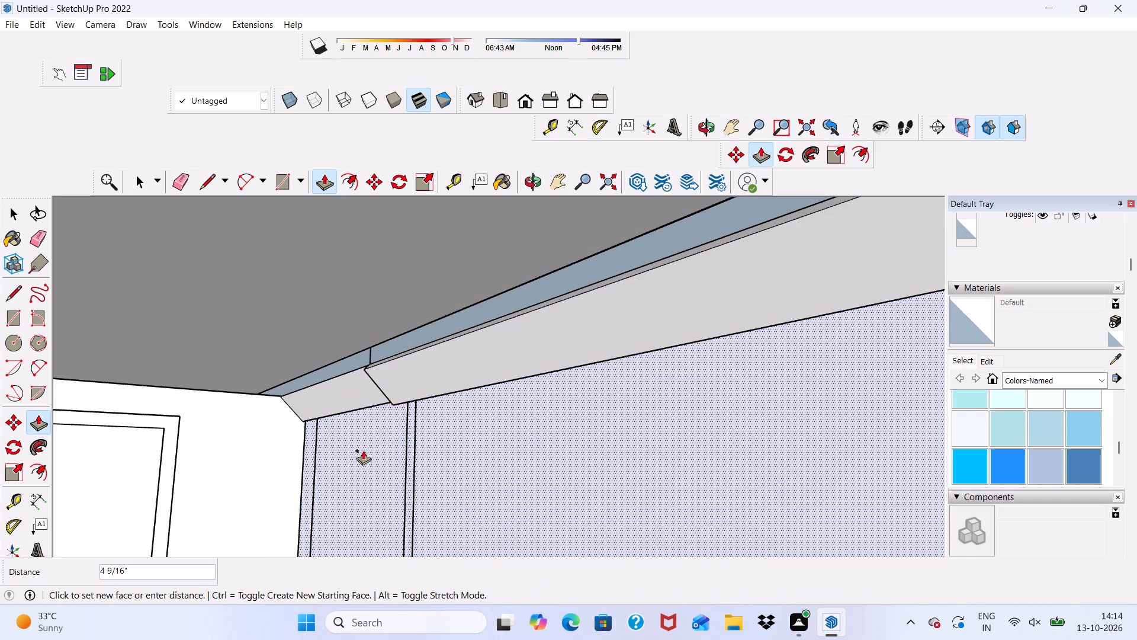
pyautogui.click(362, 452)
pyautogui.scroll(1, 311, 296)
pyautogui.scroll(-10, 310, 296)
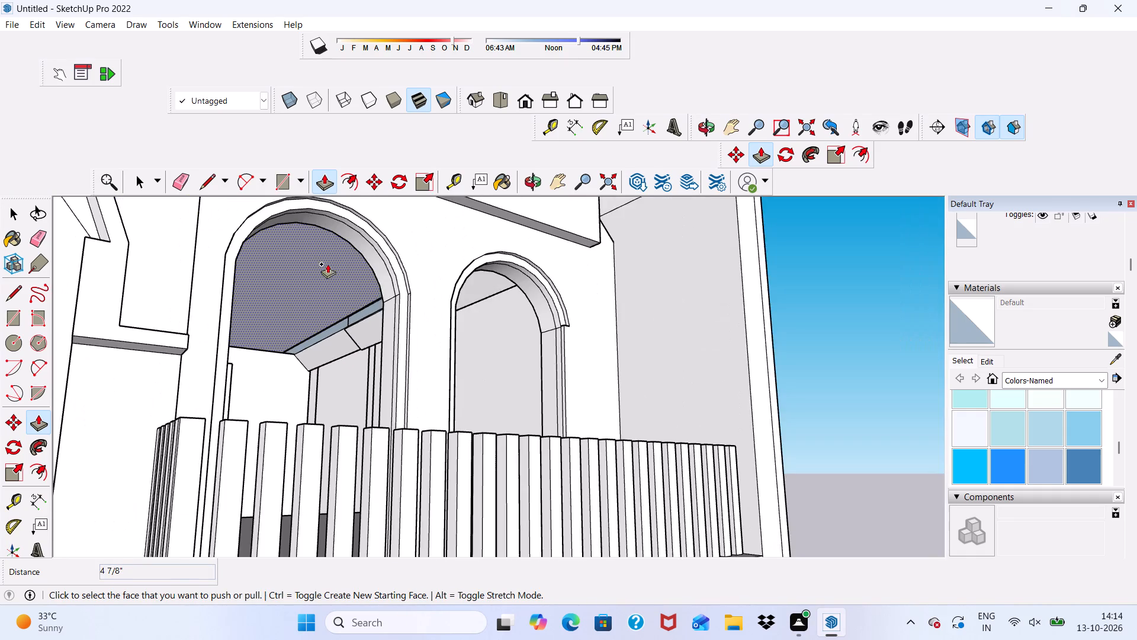
pyautogui.moveTo(327, 264); pyautogui.dragTo(142, 282, button='middle')
pyautogui.scroll(2, 301, 307)
pyautogui.scroll(-11, 293, 305)
pyautogui.moveTo(398, 290); pyautogui.dragTo(432, 302, button='middle')
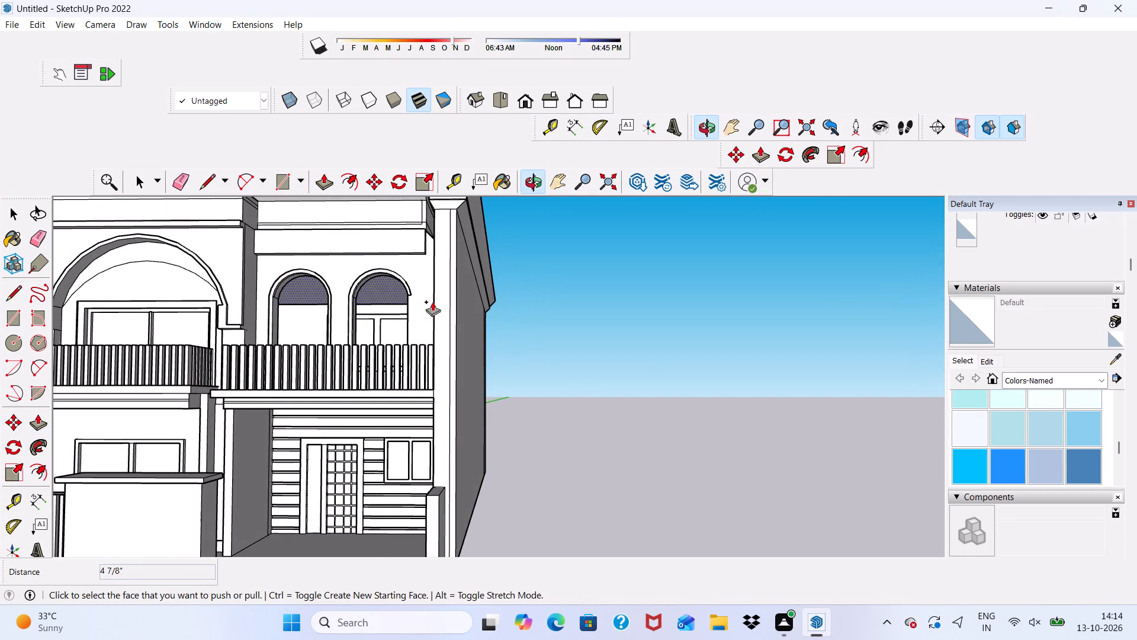
pyautogui.press('space')
# Examine the house front from several angles, including the roof edge, arched openings, balconies and new window.
pyautogui.scroll(-6, 283, 284)
pyautogui.scroll(6, 272, 288)
pyautogui.scroll(-2, 294, 164)
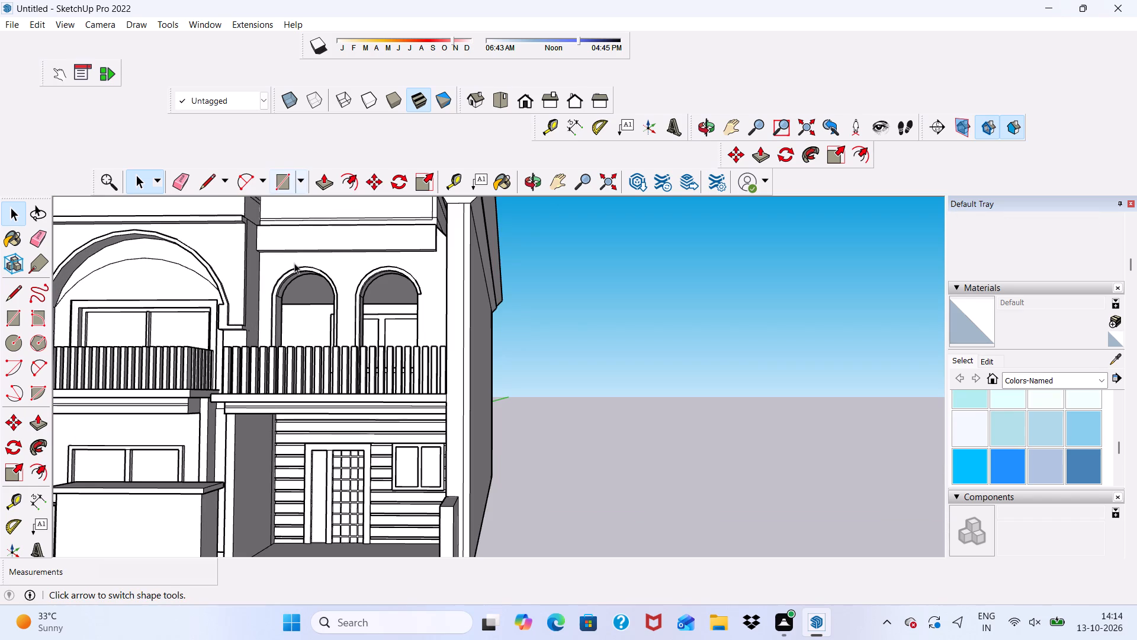
pyautogui.scroll(-5, 294, 277)
pyautogui.scroll(7, 87, 258)
pyautogui.scroll(-5, 122, 242)
pyautogui.moveTo(131, 260); pyautogui.dragTo(135, 263, button='middle')
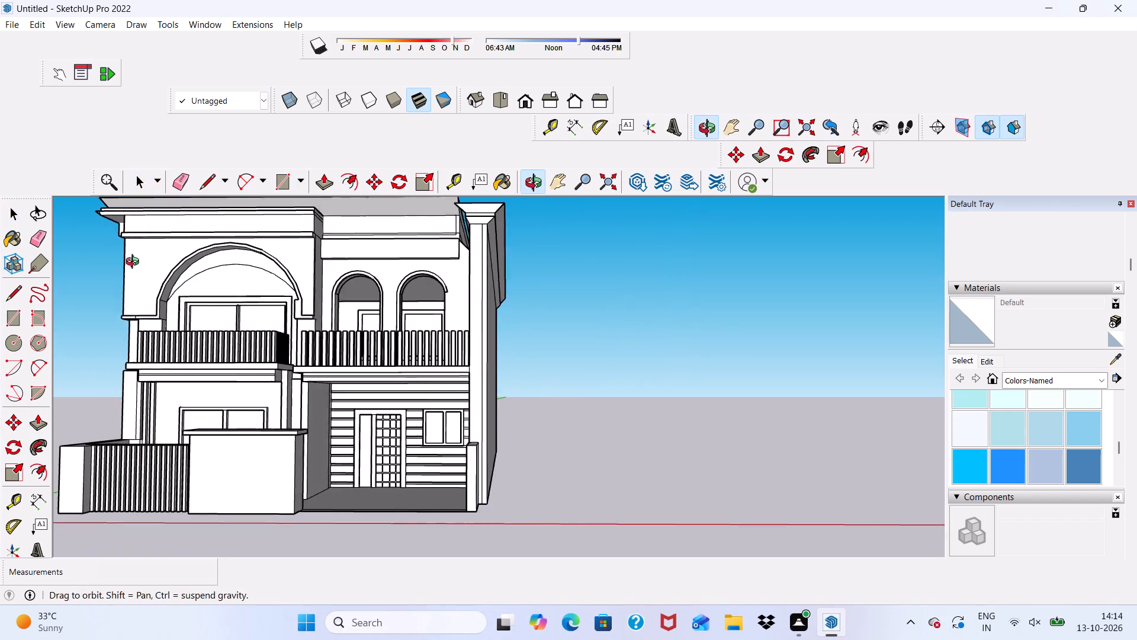
pyautogui.moveTo(135, 263); pyautogui.dragTo(176, 357, button='middle')
pyautogui.scroll(1, 182, 345)
pyautogui.scroll(-5, 194, 339)
pyautogui.scroll(1, 266, 321)
pyautogui.moveTo(268, 321); pyautogui.dragTo(211, 336, button='middle')
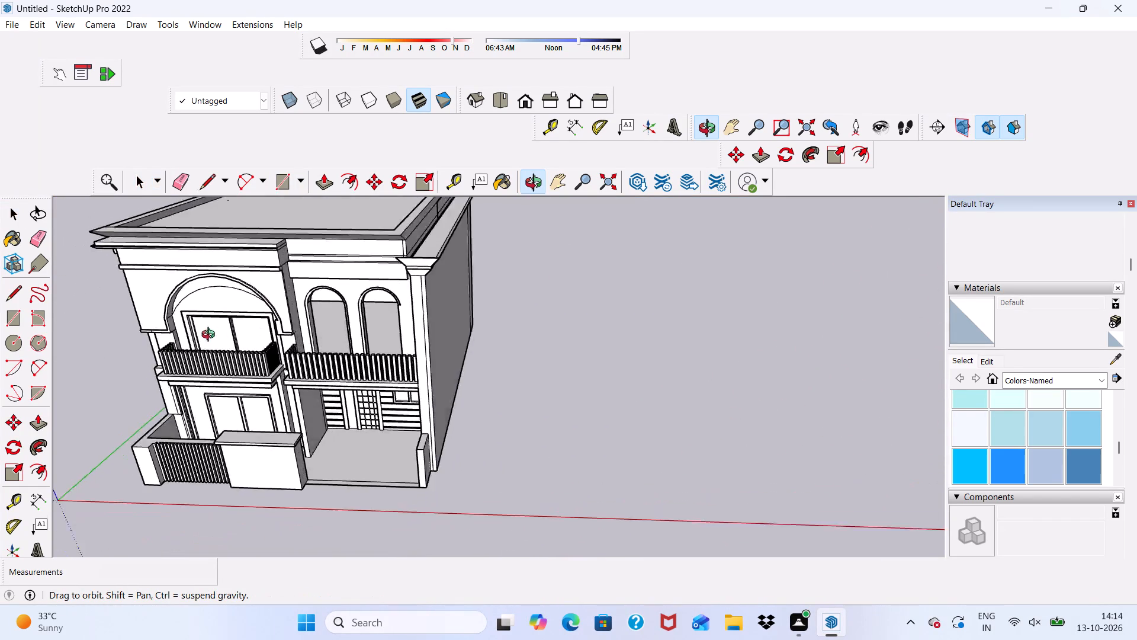
pyautogui.moveTo(211, 336); pyautogui.dragTo(477, 380, button='middle')
pyautogui.moveTo(494, 390); pyautogui.dragTo(282, 361, button='middle')
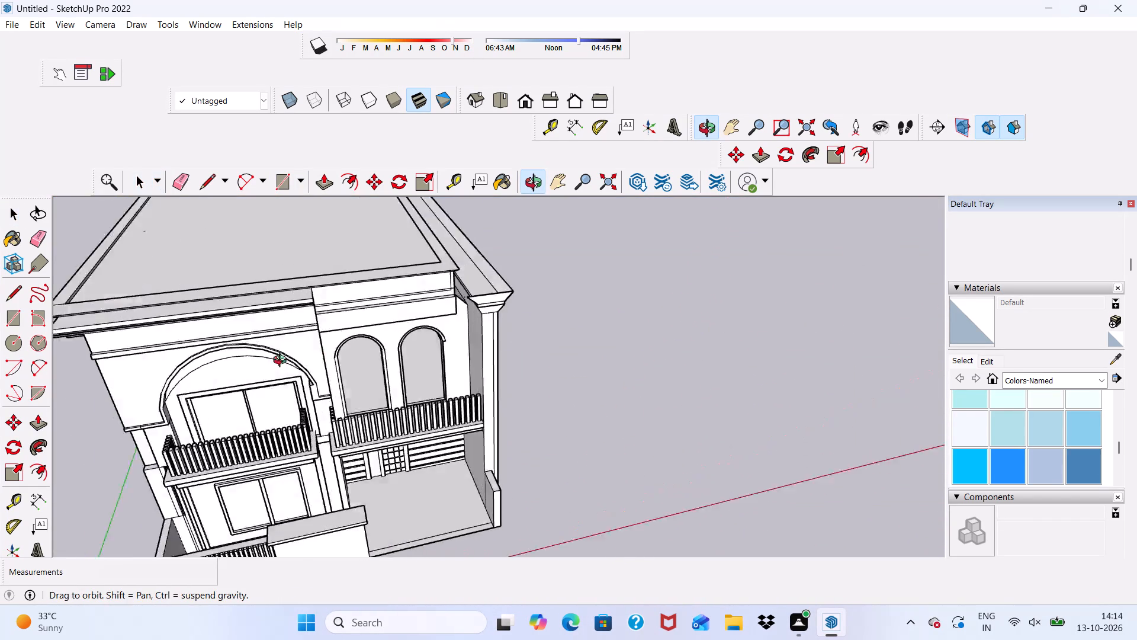
pyautogui.moveTo(282, 361); pyautogui.dragTo(232, 284, button='middle')
pyautogui.scroll(6, 490, 354)
pyautogui.scroll(-2, 403, 328)
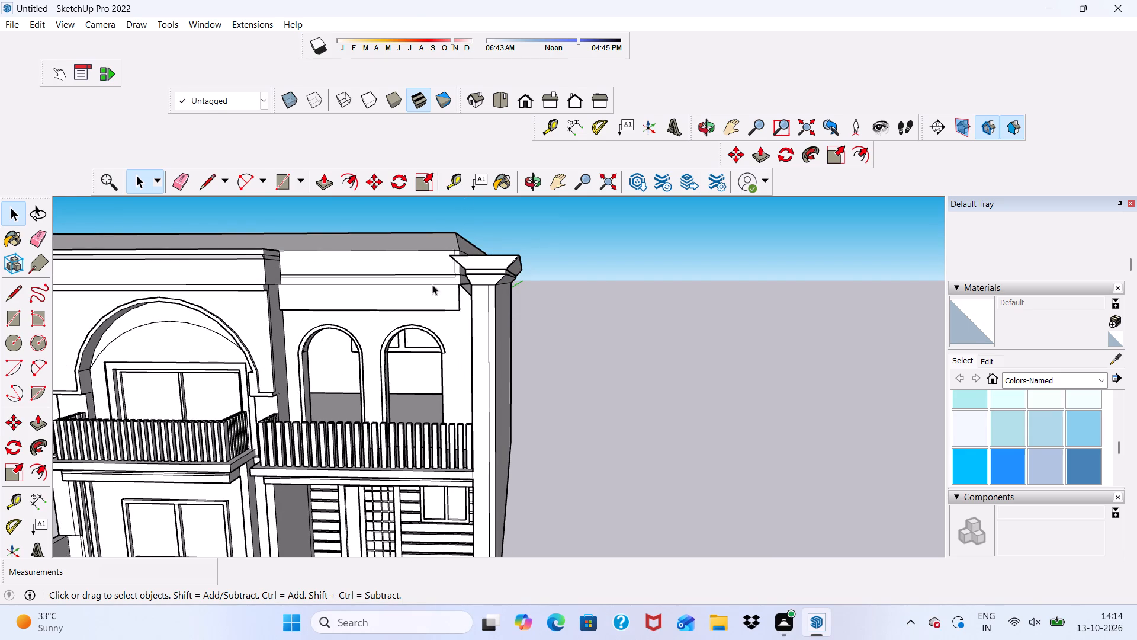
pyautogui.scroll(4, 250, 468)
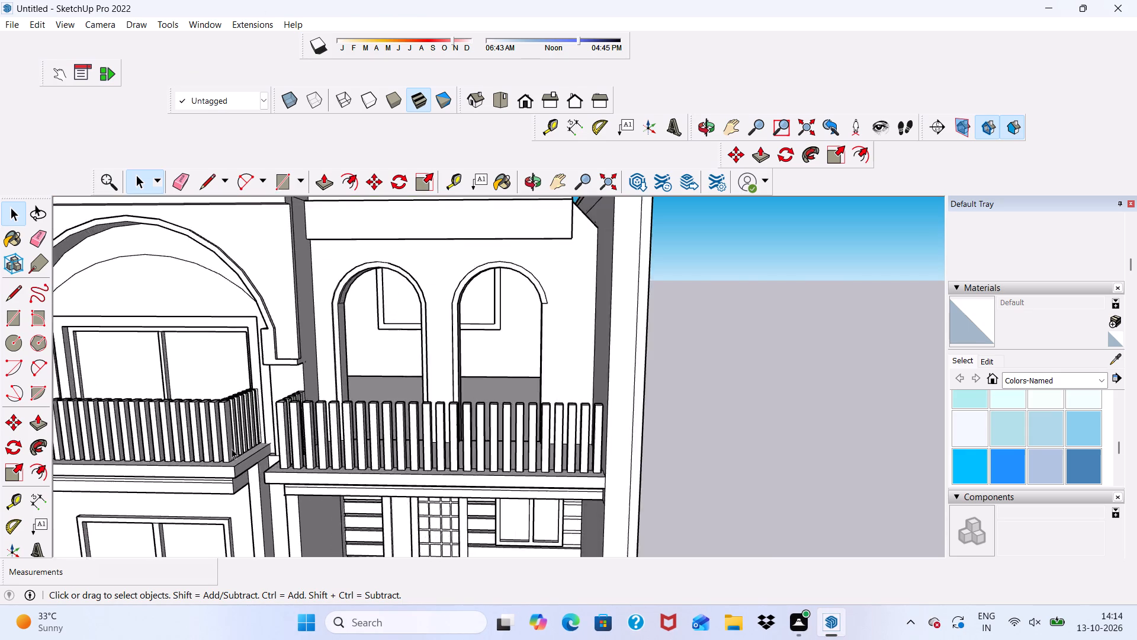
pyautogui.scroll(-7, 237, 437)
pyautogui.moveTo(299, 473); pyautogui.dragTo(304, 405, button='middle')
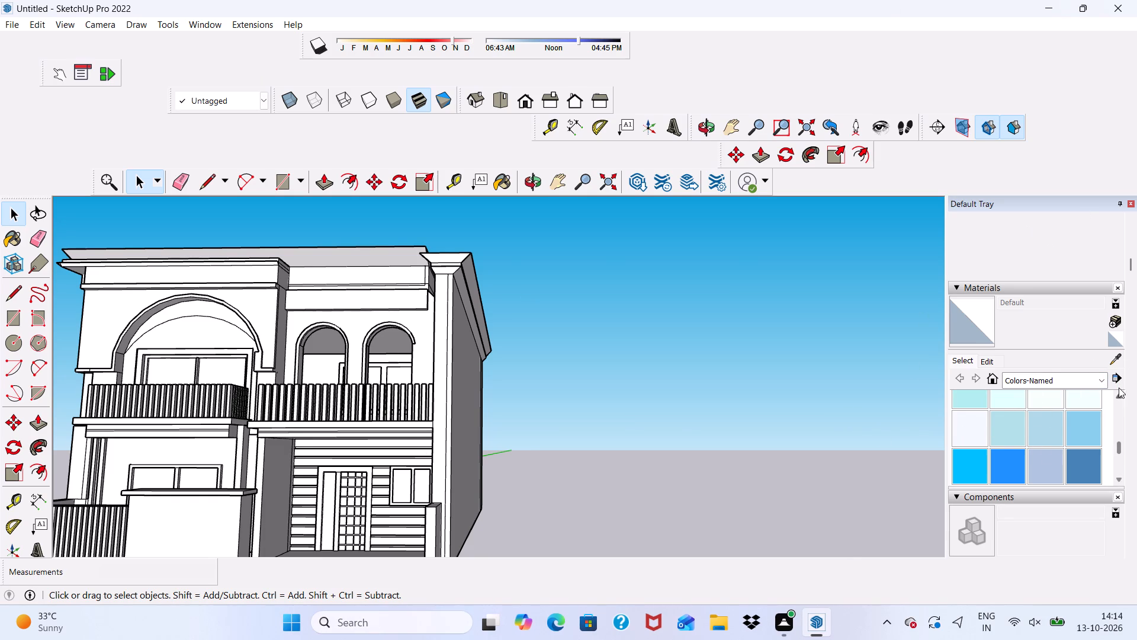
# Switch the materials collection to Wood.
pyautogui.click(1104, 386)
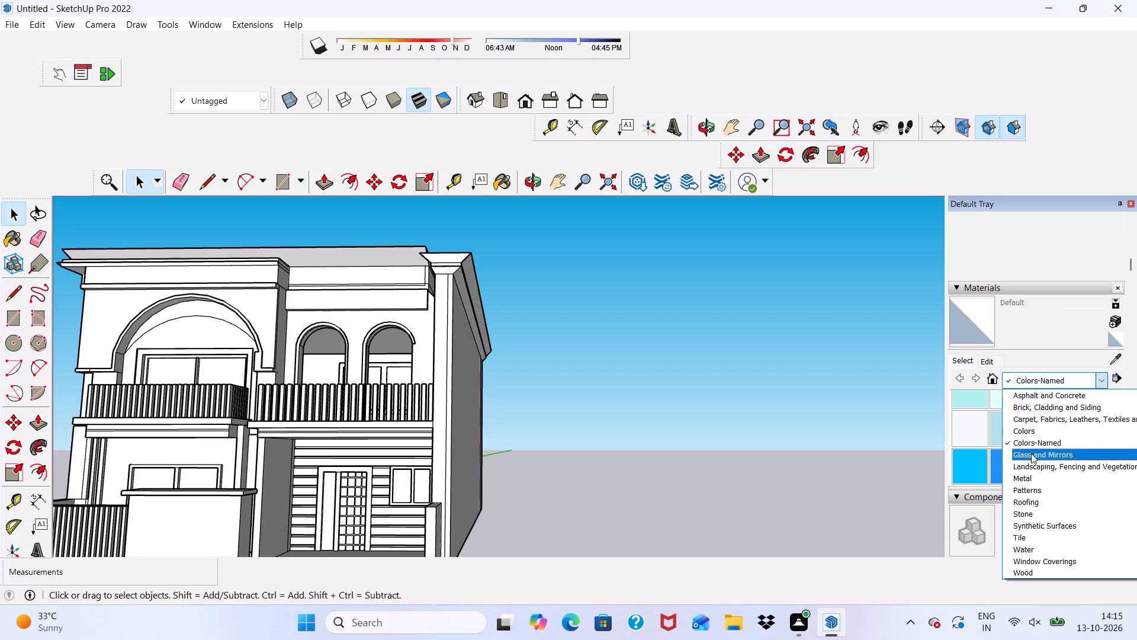
pyautogui.click(1021, 571)
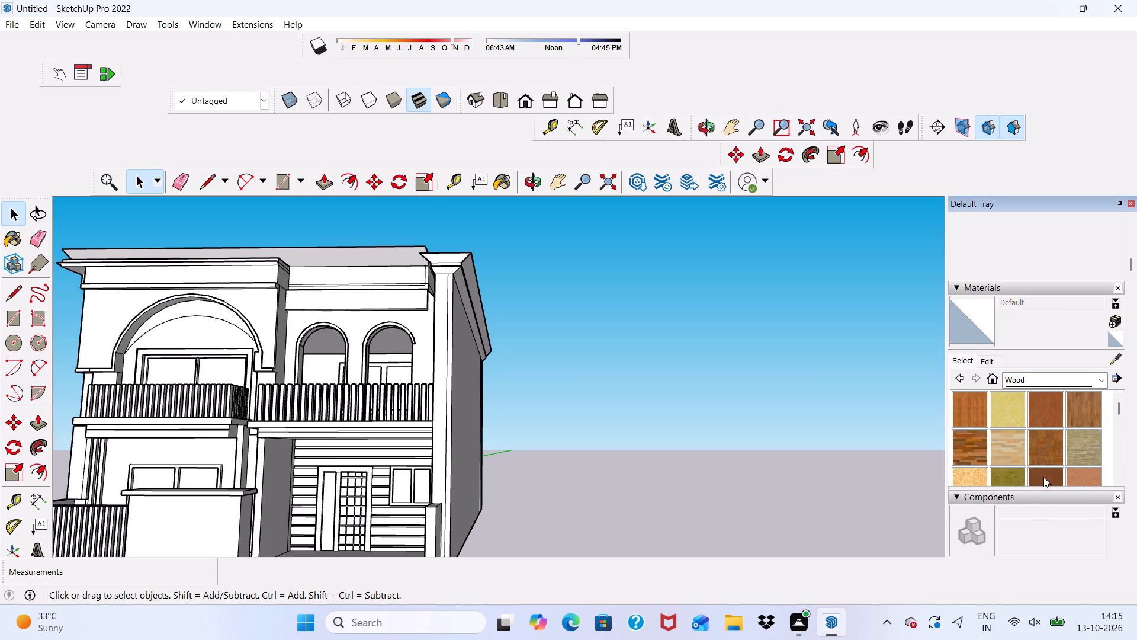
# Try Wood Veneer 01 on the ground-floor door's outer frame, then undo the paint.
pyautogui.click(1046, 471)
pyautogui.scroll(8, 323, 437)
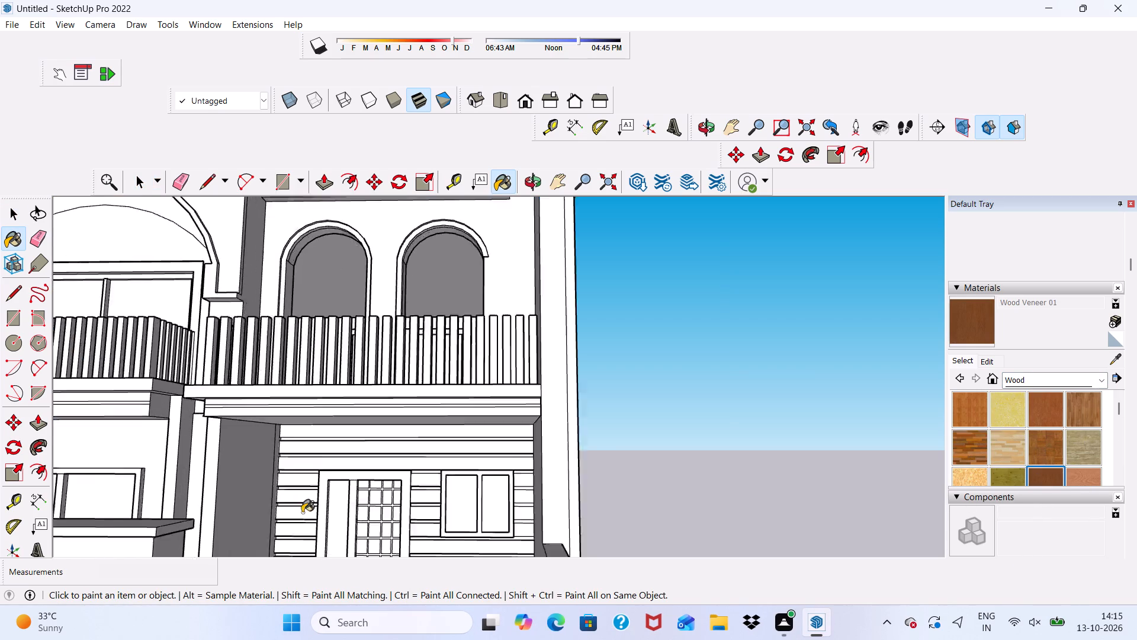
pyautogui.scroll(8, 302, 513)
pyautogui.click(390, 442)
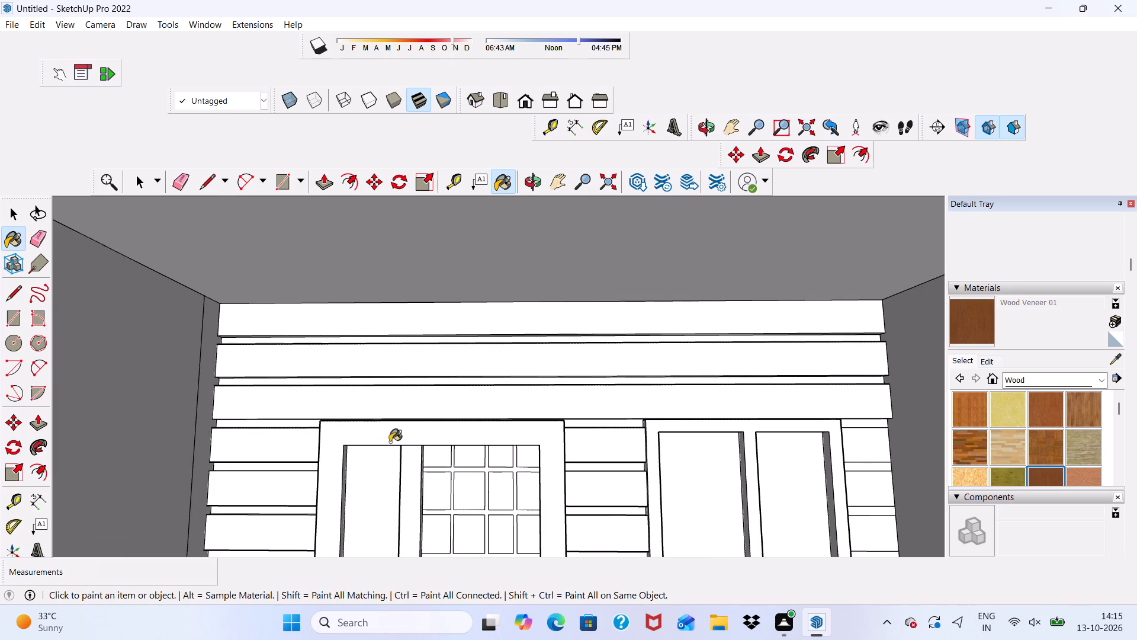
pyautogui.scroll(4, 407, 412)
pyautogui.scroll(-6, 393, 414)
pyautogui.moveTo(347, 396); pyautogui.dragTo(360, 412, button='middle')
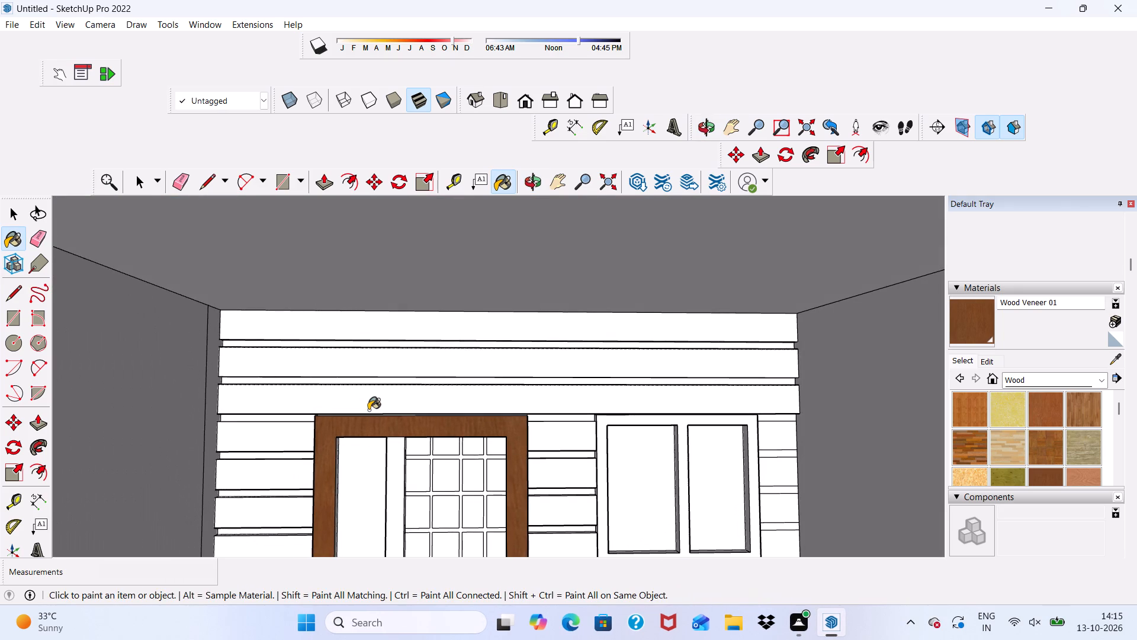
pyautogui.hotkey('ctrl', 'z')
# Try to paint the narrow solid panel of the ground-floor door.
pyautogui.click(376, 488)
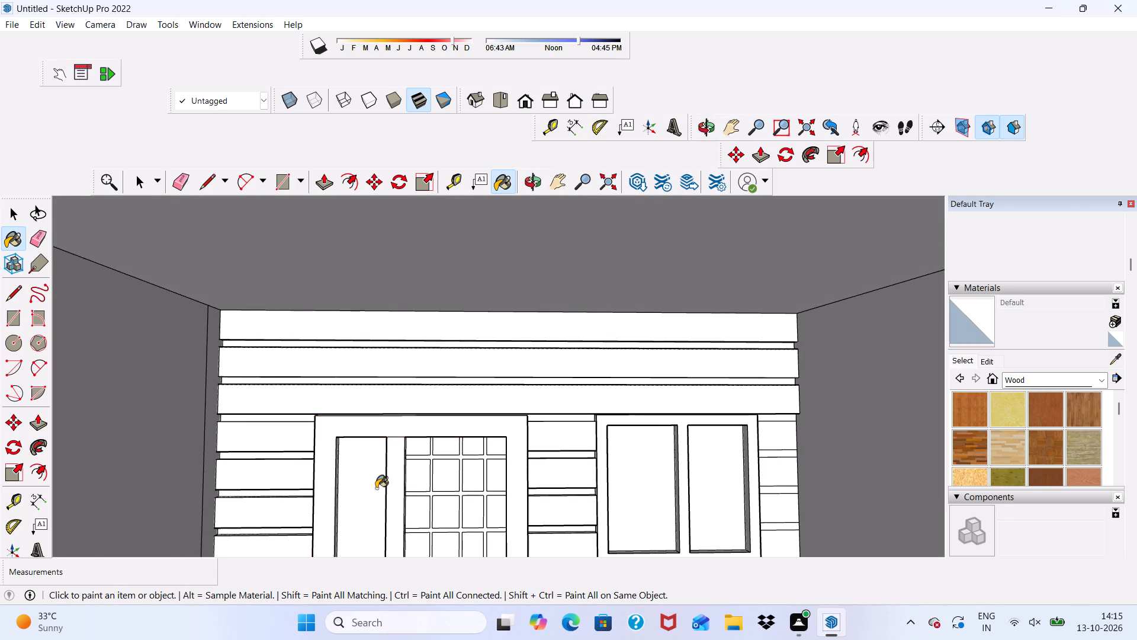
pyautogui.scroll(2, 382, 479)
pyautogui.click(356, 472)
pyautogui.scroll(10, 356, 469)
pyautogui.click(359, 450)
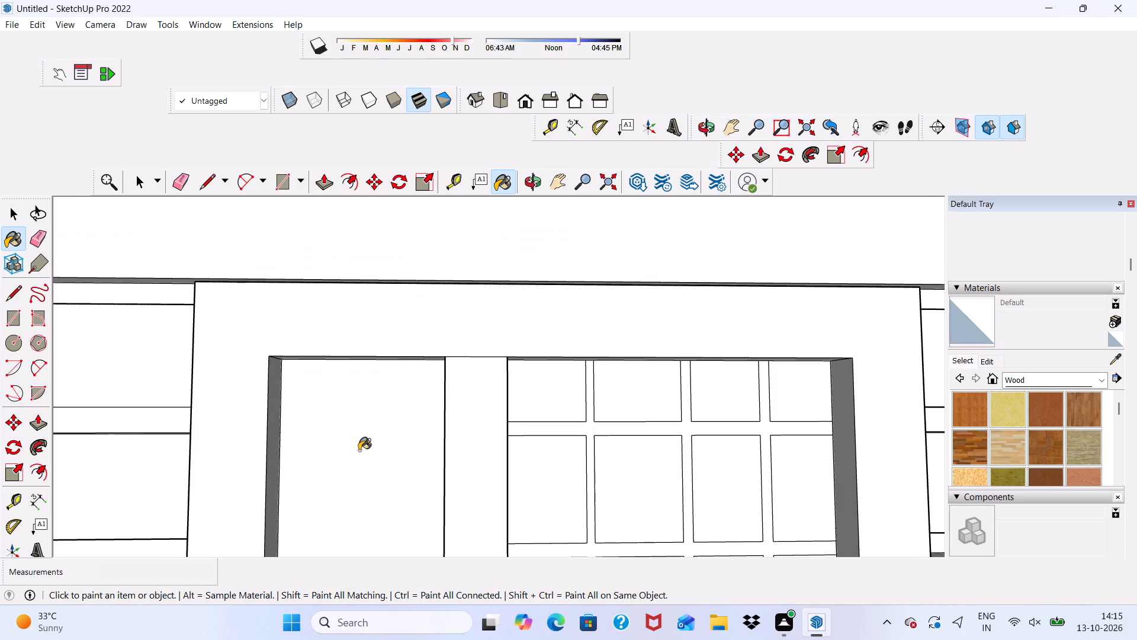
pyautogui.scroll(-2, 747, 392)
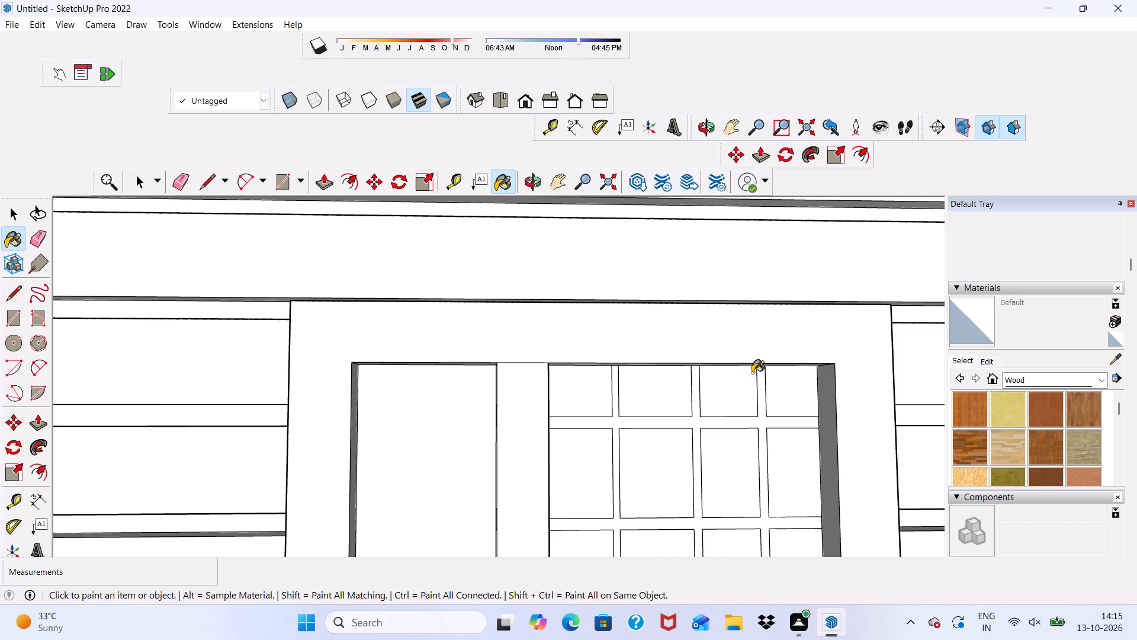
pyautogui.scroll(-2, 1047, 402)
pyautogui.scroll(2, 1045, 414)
# Paint the narrow solid panel of the ground-floor door with Wood Veneer 01.
pyautogui.scroll(-2, 1062, 444)
pyautogui.click(1053, 418)
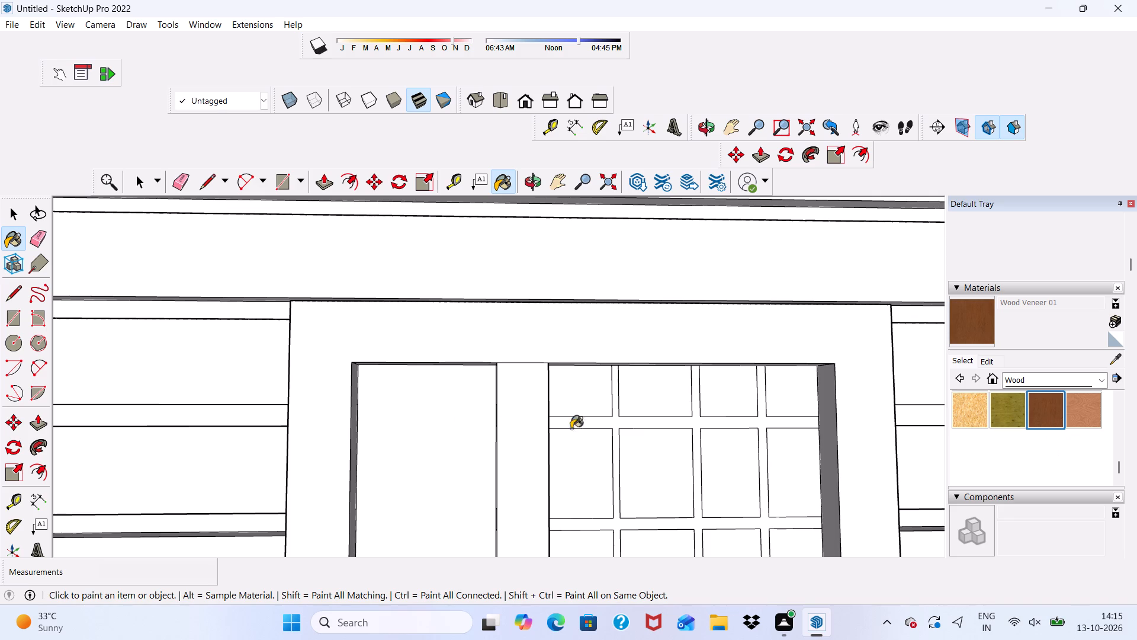
pyautogui.scroll(2, 518, 405)
pyautogui.scroll(-5, 531, 401)
pyautogui.moveTo(583, 389); pyautogui.dragTo(503, 443, button='middle')
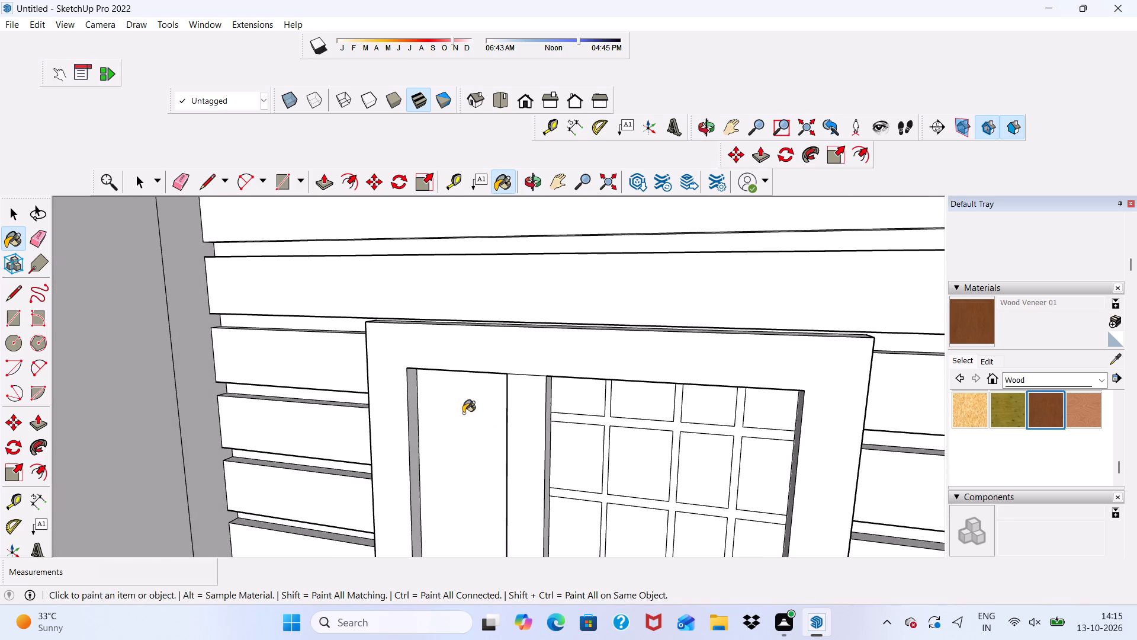
pyautogui.click(463, 413)
pyautogui.scroll(4, 487, 388)
pyautogui.scroll(-4, 447, 376)
# Paint the four panes in the top row of the ground-floor door's gridded panel with Wood Veneer 01.
pyautogui.moveTo(416, 370); pyautogui.dragTo(670, 351, button='middle')
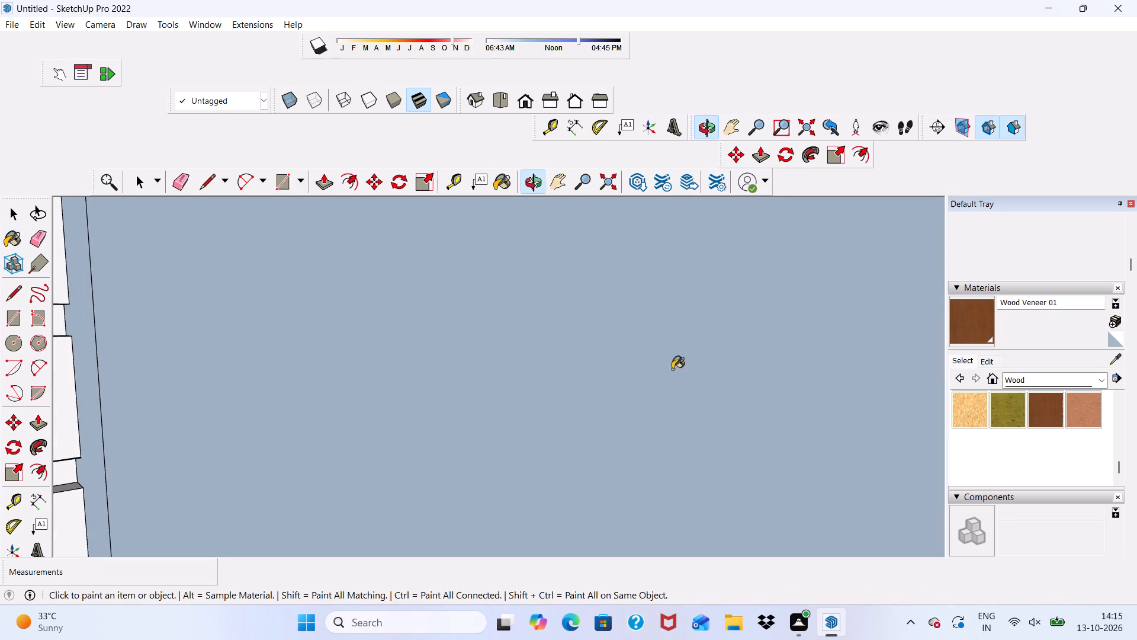
pyautogui.click(525, 102)
pyautogui.scroll(-4, 562, 307)
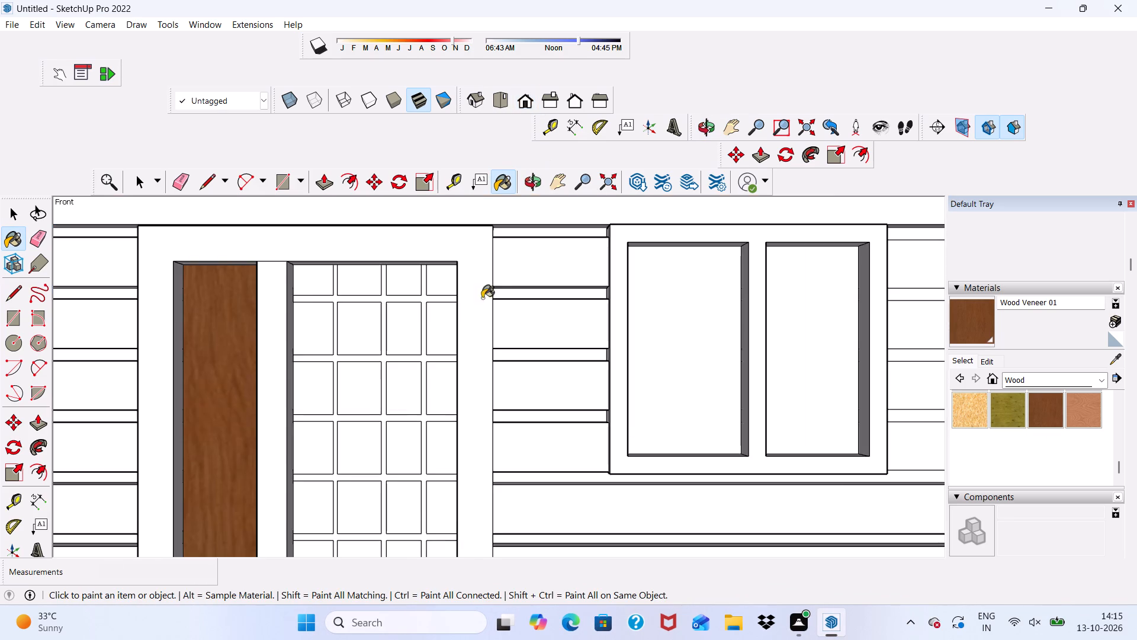
pyautogui.scroll(-4, 449, 319)
pyautogui.scroll(4, 365, 373)
pyautogui.scroll(1, 364, 287)
pyautogui.click(335, 254)
pyautogui.scroll(1, 407, 258)
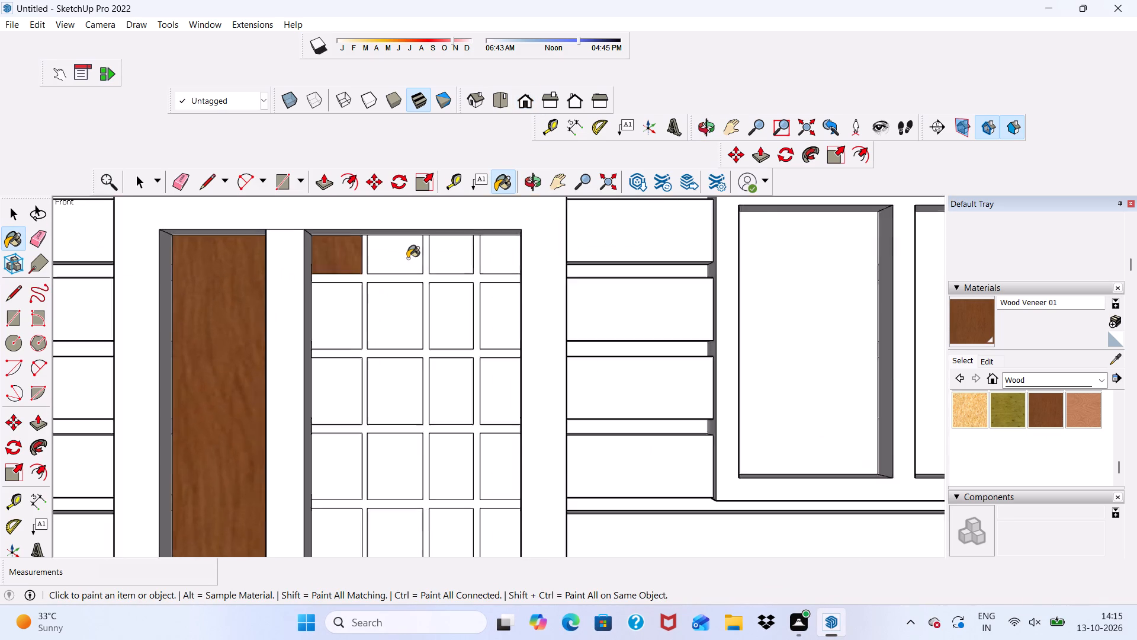
pyautogui.scroll(2, 407, 258)
pyautogui.click(407, 262)
pyautogui.click(467, 260)
pyautogui.click(525, 263)
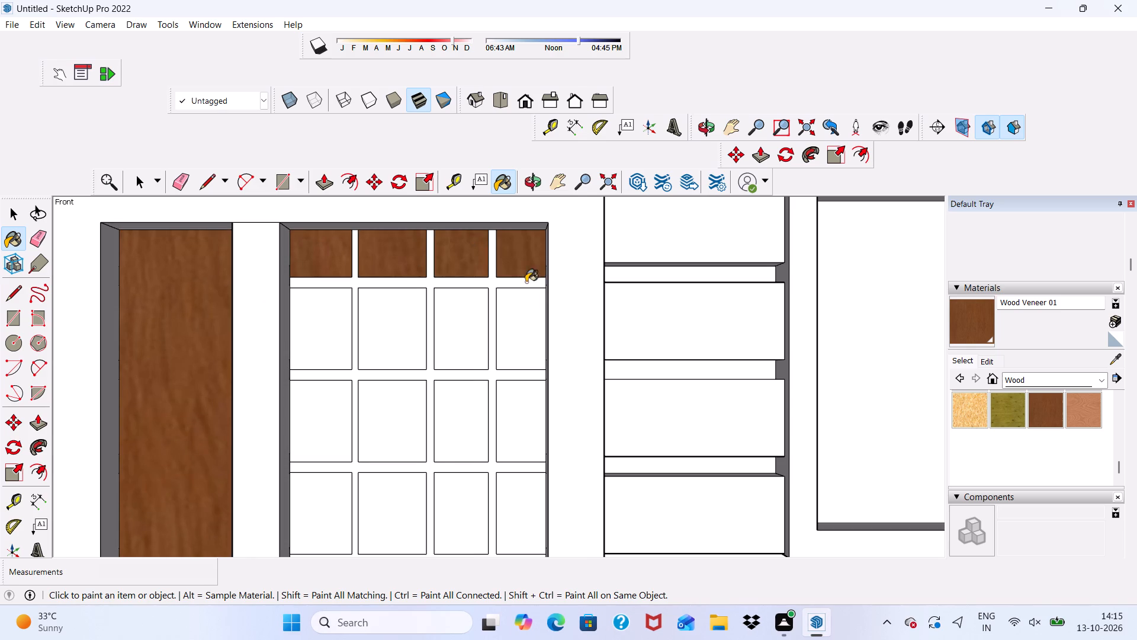
# Paint all panes in the second and third rows of the door's gridded panel with Wood Veneer 01.
pyautogui.click(524, 316)
pyautogui.click(477, 327)
pyautogui.click(388, 335)
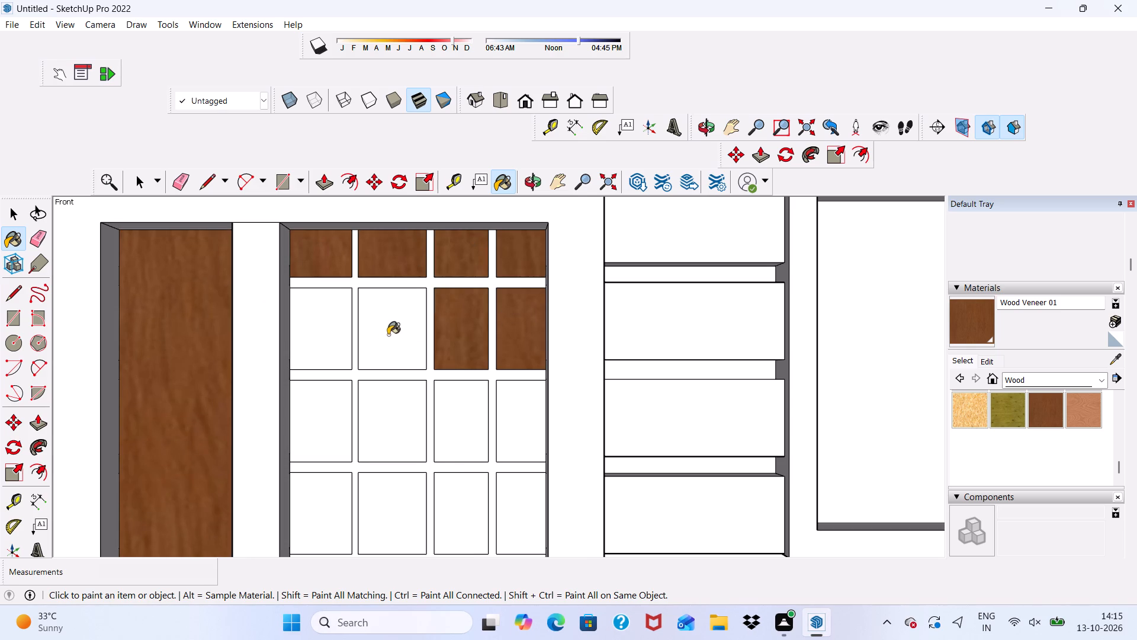
pyautogui.click(312, 342)
pyautogui.scroll(-9, 332, 309)
pyautogui.scroll(4, 367, 351)
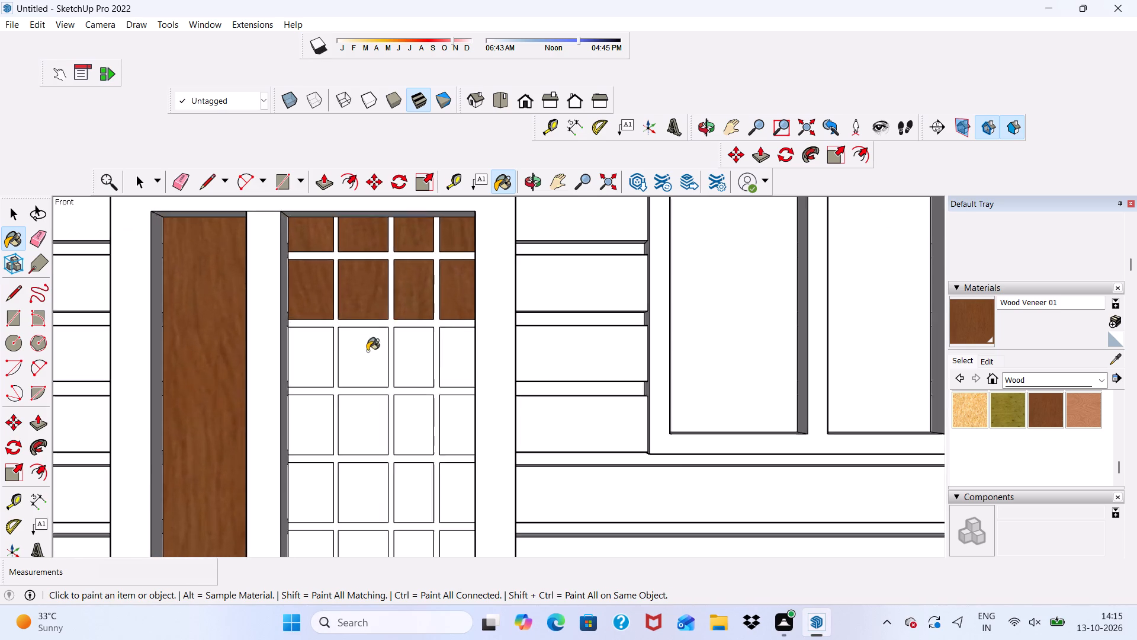
pyautogui.scroll(7, 367, 351)
pyautogui.click(320, 360)
pyautogui.click(397, 357)
pyautogui.click(503, 332)
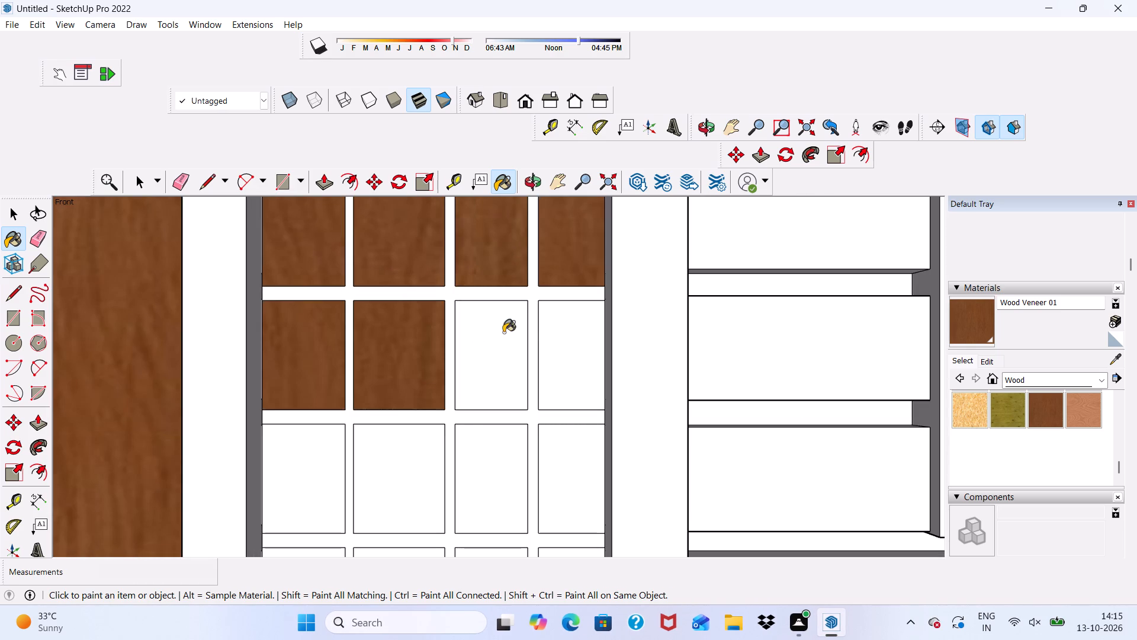
pyautogui.click(580, 334)
# Paint the lattice bars between the panes of the door's gridded panel with Wood Veneer 01.
pyautogui.scroll(-11, 476, 293)
pyautogui.moveTo(444, 334); pyautogui.dragTo(409, 397, button='middle')
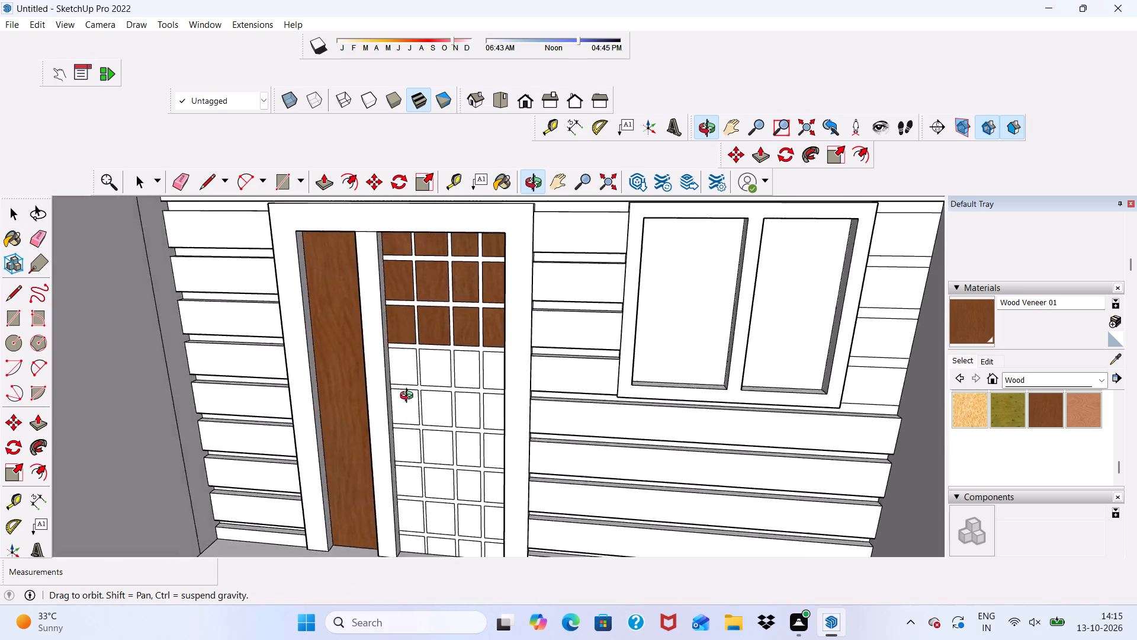
pyautogui.moveTo(409, 397); pyautogui.dragTo(487, 281, button='middle')
pyautogui.scroll(5, 492, 277)
pyautogui.scroll(6, 455, 320)
pyautogui.scroll(-7, 442, 302)
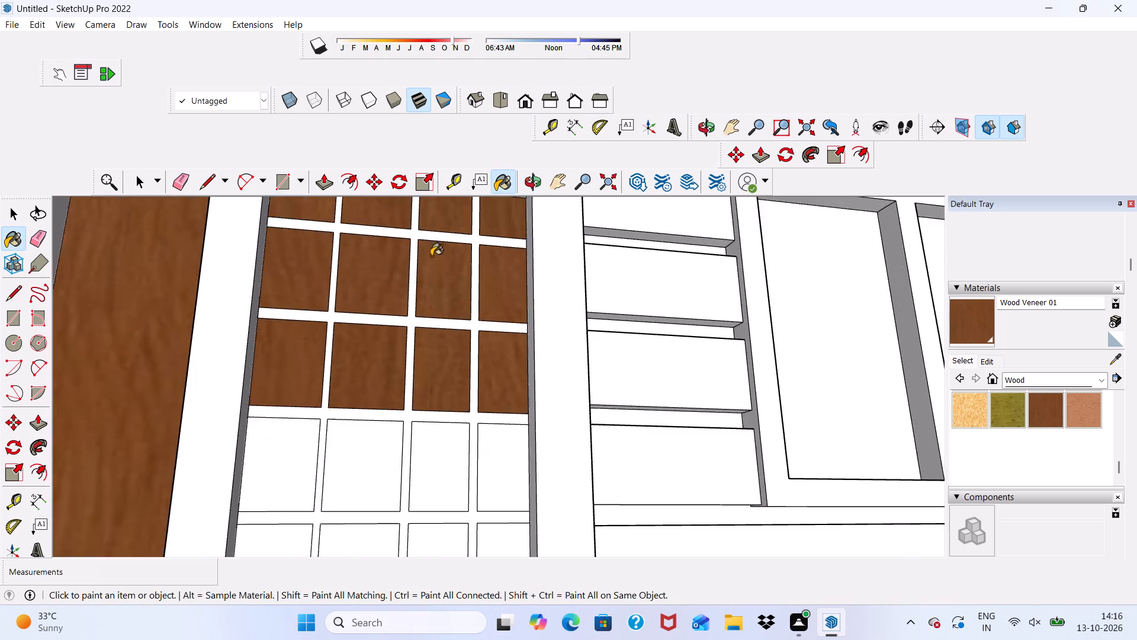
pyautogui.scroll(-3, 431, 256)
pyautogui.scroll(2, 386, 331)
pyautogui.scroll(6, 346, 217)
pyautogui.scroll(-1, 361, 219)
pyautogui.scroll(2, 362, 222)
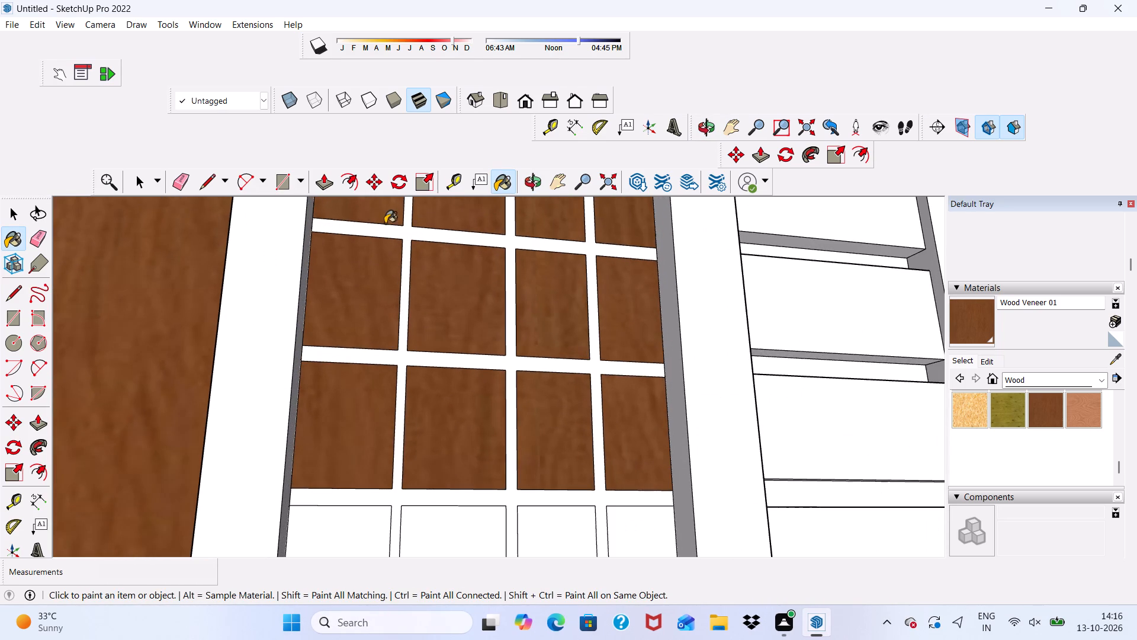
pyautogui.click(399, 229)
pyautogui.scroll(-5, 558, 239)
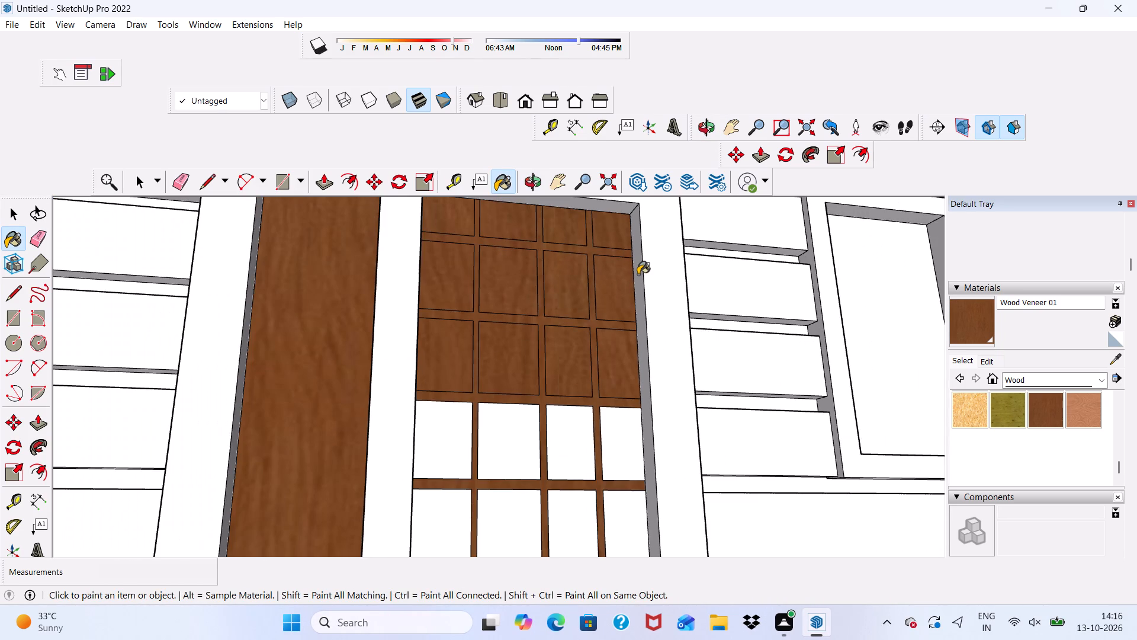
# Paint the four panes in the fourth row from the top of the gridded door panel with Wood Veneer 01.
pyautogui.scroll(-4, 390, 286)
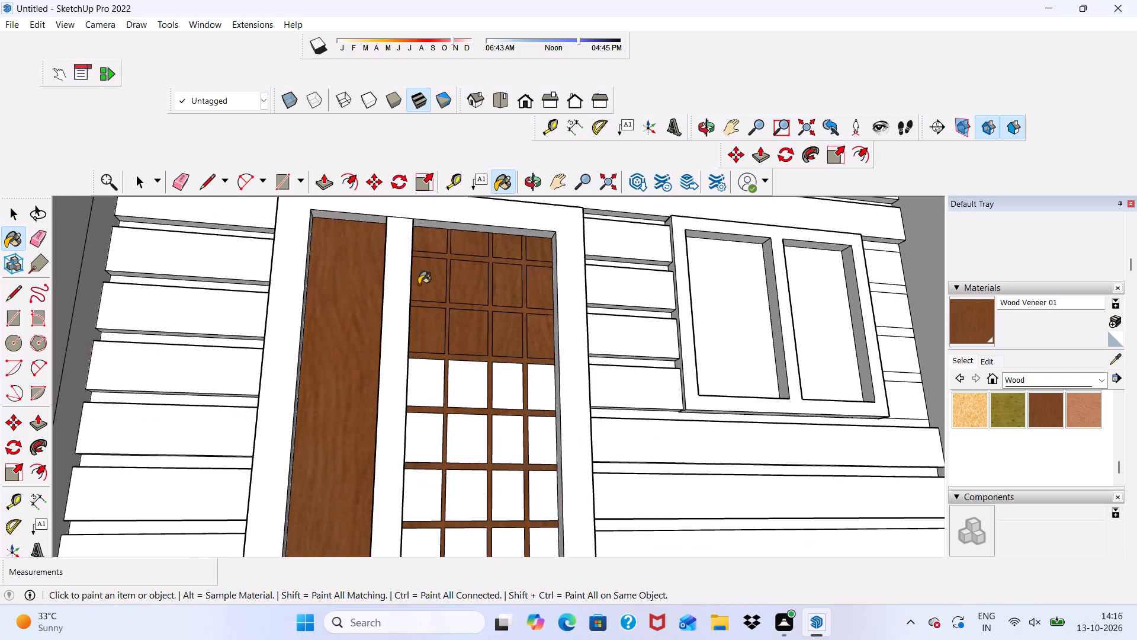
pyautogui.scroll(-2, 419, 284)
pyautogui.moveTo(471, 292); pyautogui.dragTo(418, 418, button='middle')
pyautogui.scroll(5, 447, 398)
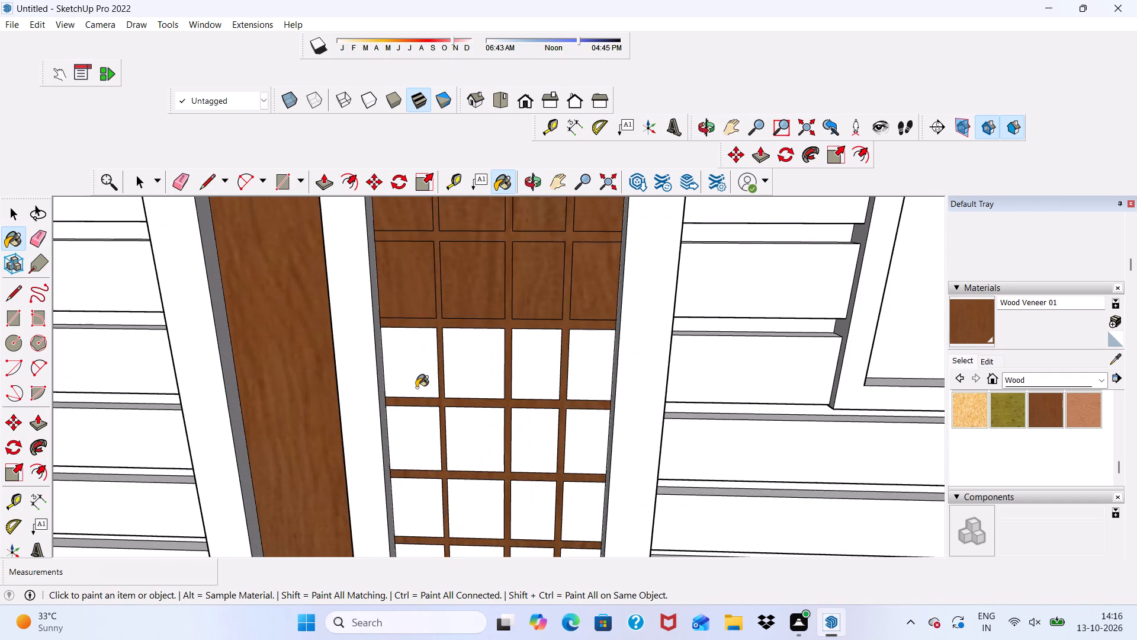
pyautogui.click(416, 388)
pyautogui.click(449, 376)
pyautogui.click(535, 359)
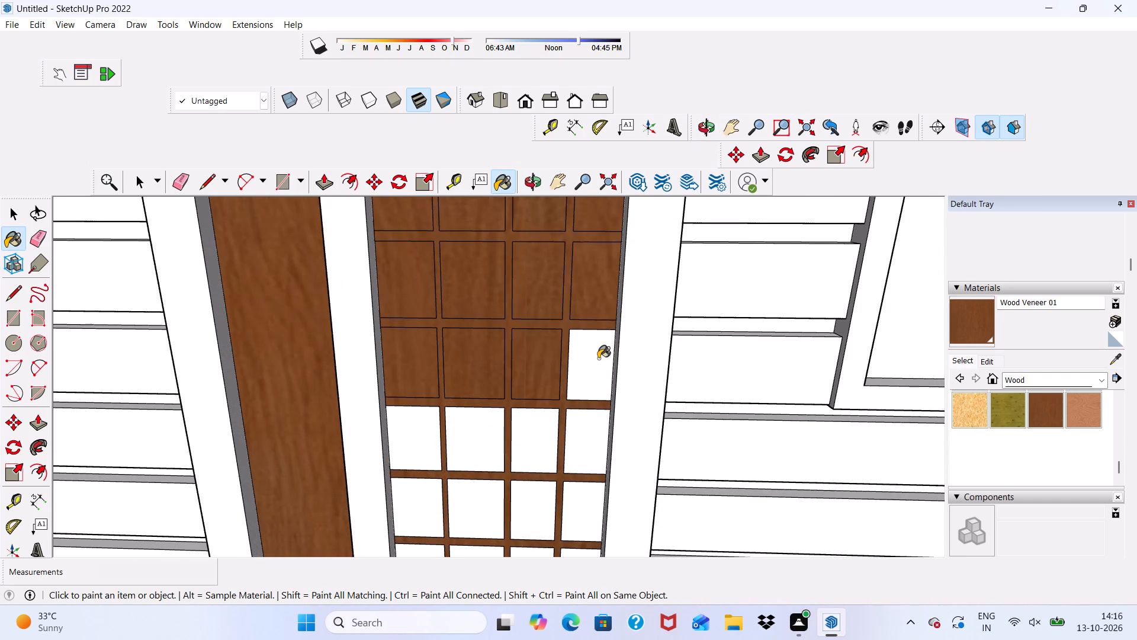
pyautogui.click(598, 359)
# Paint the four panes in the second row from the bottom of the gridded door panel with Wood Veneer 01.
pyautogui.scroll(-6, 483, 327)
pyautogui.scroll(-11, 416, 296)
pyautogui.scroll(7, 452, 392)
pyautogui.scroll(-4, 452, 392)
pyautogui.scroll(6, 457, 387)
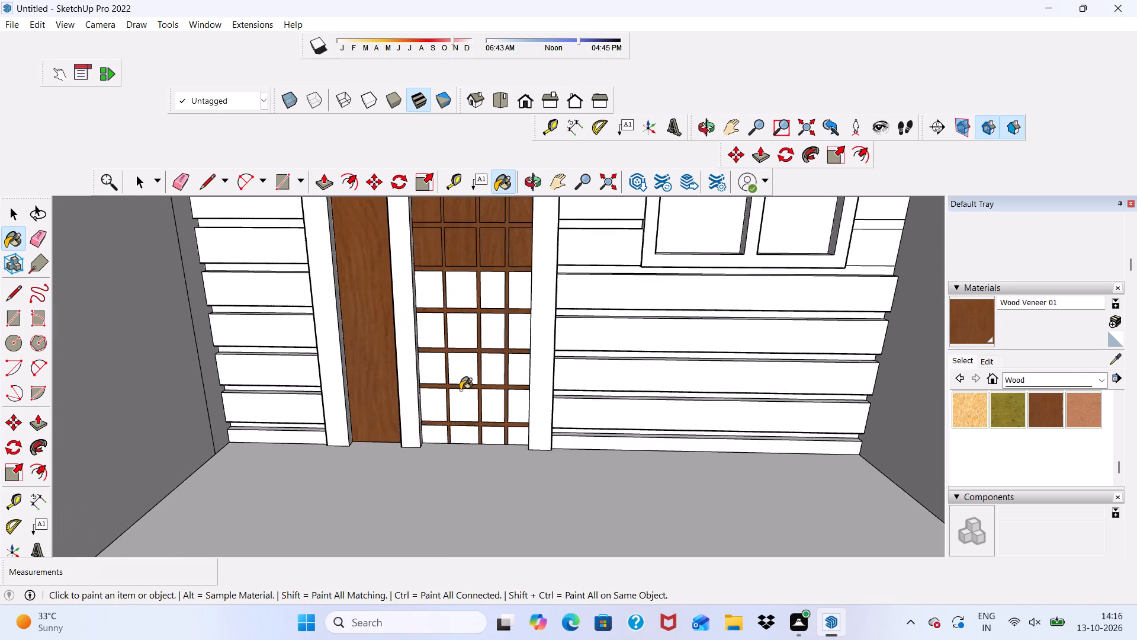
pyautogui.scroll(5, 460, 390)
pyautogui.click(415, 391)
pyautogui.click(470, 386)
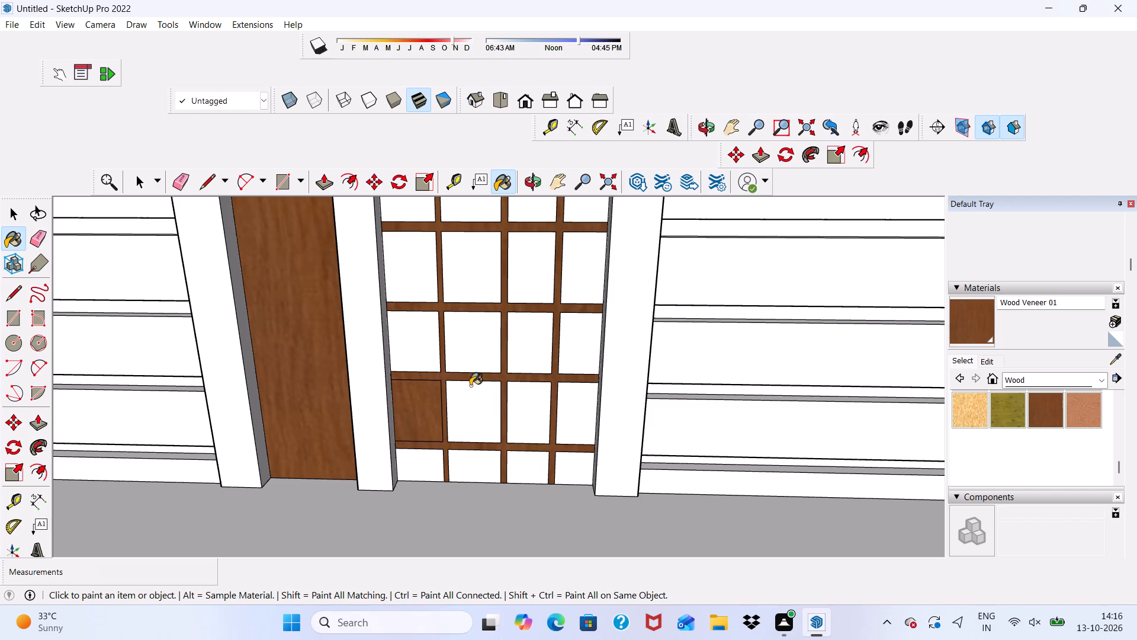
pyautogui.moveTo(513, 402); pyautogui.dragTo(520, 403)
pyautogui.click(579, 398)
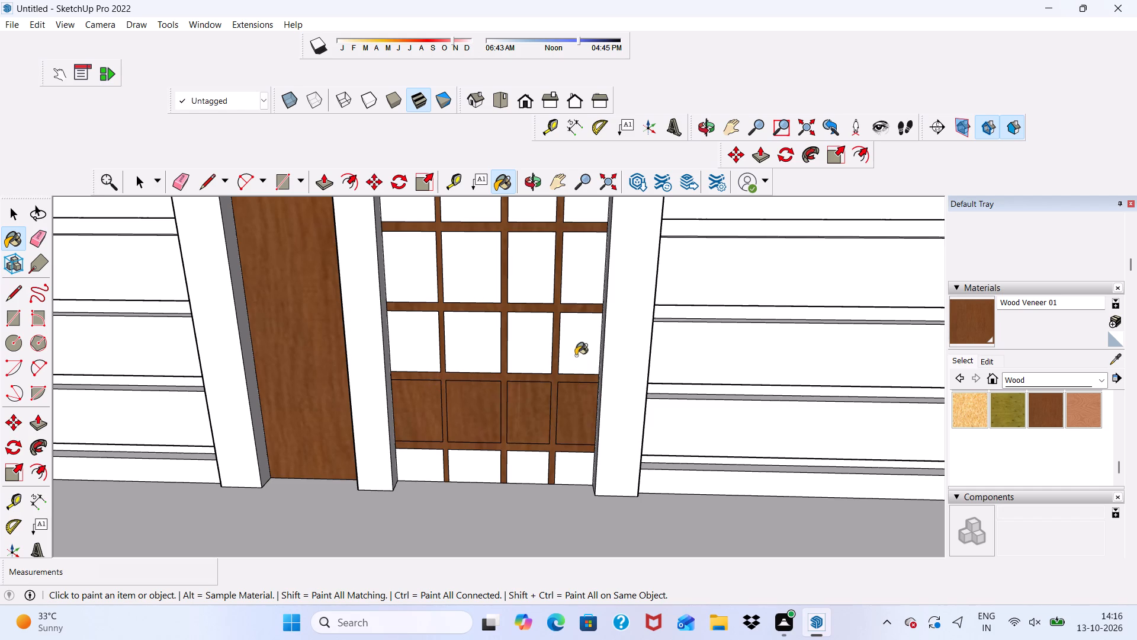
# Paint the panes in the third and fourth rows from the bottom of the gridded door panel with Wood Veneer 01.
pyautogui.click(576, 356)
pyautogui.moveTo(532, 350); pyautogui.dragTo(508, 350)
pyautogui.click(463, 338)
pyautogui.click(519, 341)
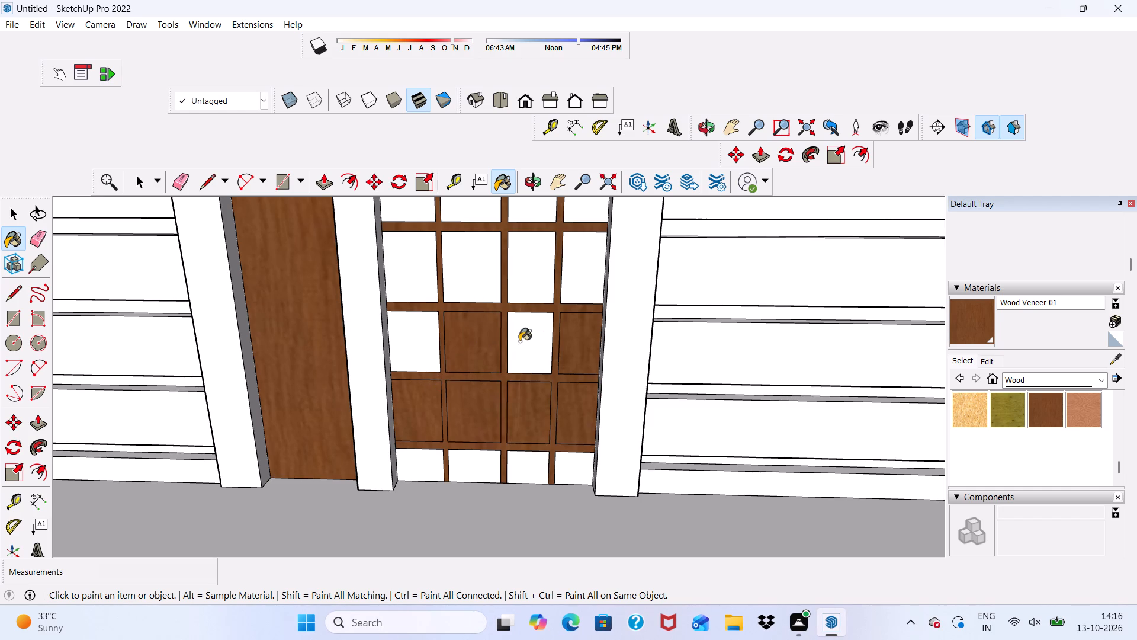
pyautogui.click(402, 338)
pyautogui.click(410, 286)
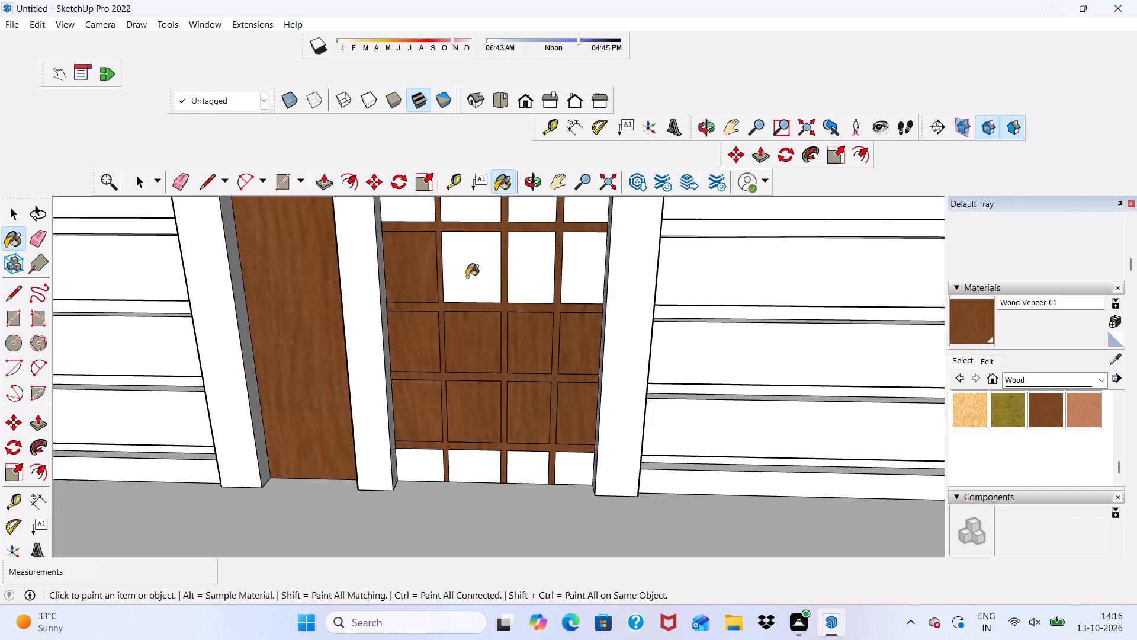
pyautogui.click(467, 277)
pyautogui.click(550, 265)
pyautogui.click(585, 261)
# Paint the remaining white row of panes in the middle of the gridded door panel with Wood Veneer 01.
pyautogui.scroll(-6, 553, 269)
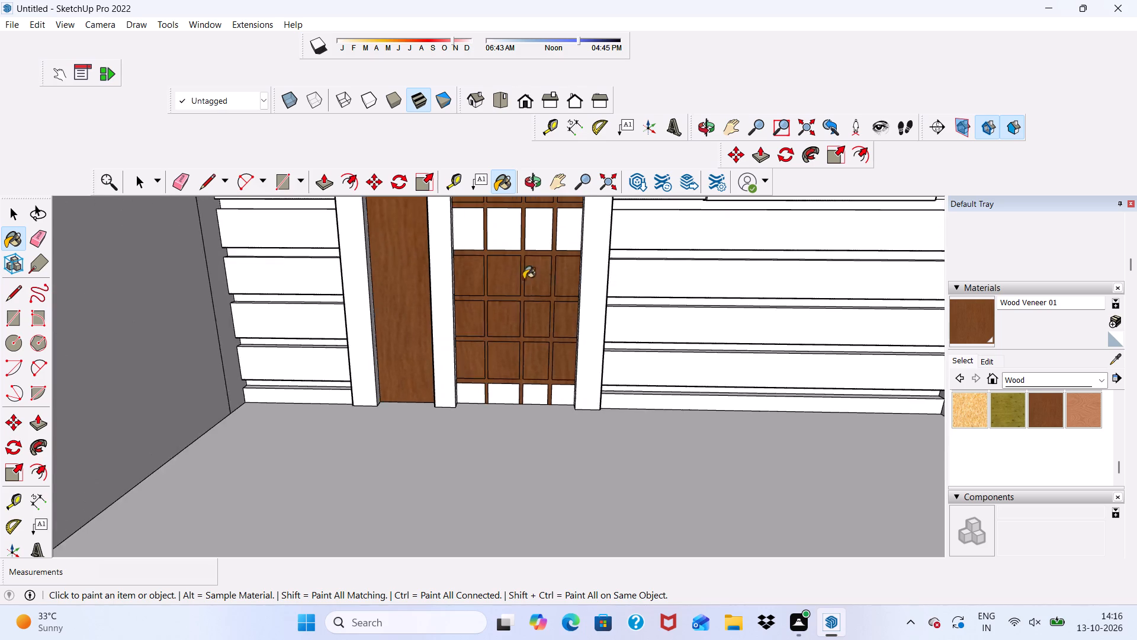
pyautogui.scroll(-5, 523, 279)
pyautogui.moveTo(508, 311); pyautogui.dragTo(488, 268, button='middle')
pyautogui.scroll(6, 492, 260)
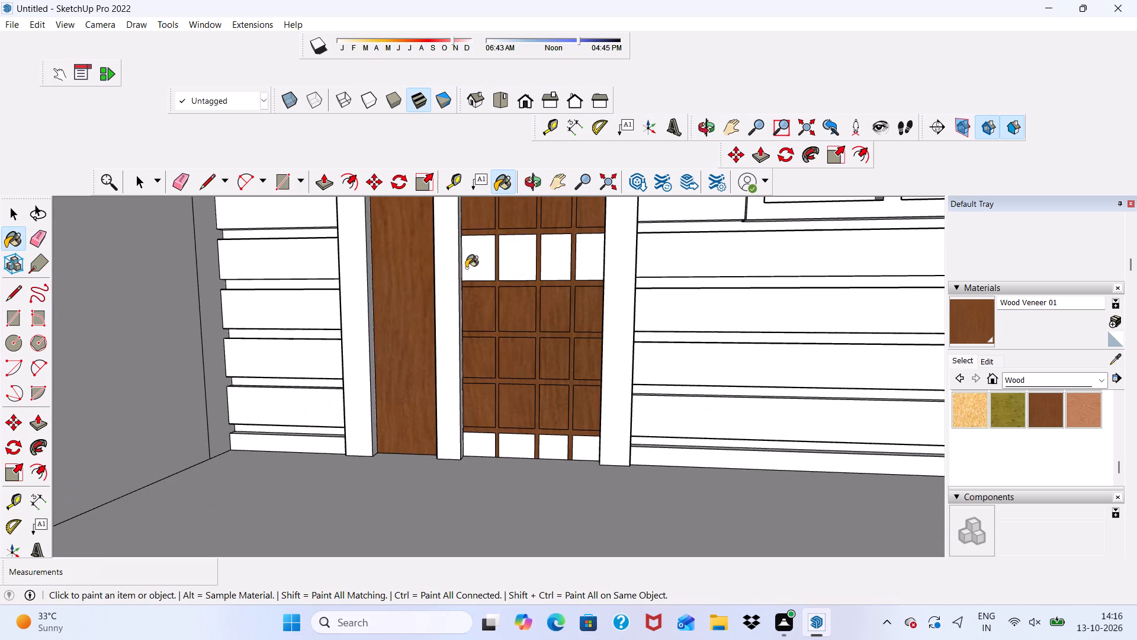
pyautogui.click(468, 267)
pyautogui.click(521, 260)
pyautogui.click(555, 263)
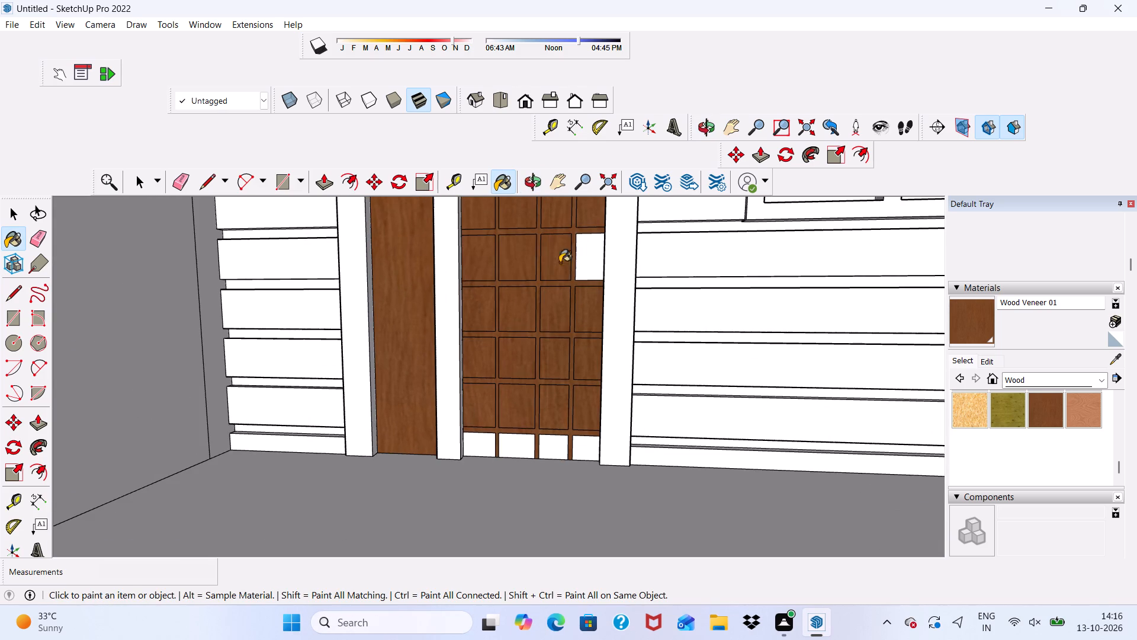
pyautogui.click(589, 254)
# Paint the four short panes in the bottom row of the gridded door panel with Wood Veneer 01.
pyautogui.scroll(2, 471, 445)
pyautogui.click(471, 445)
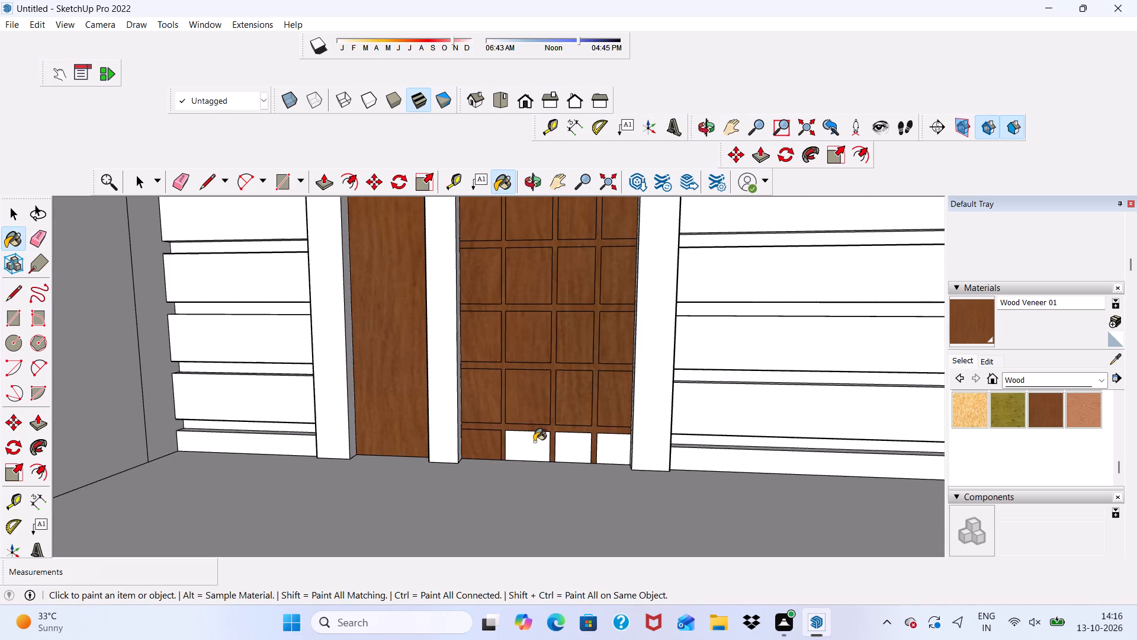
pyautogui.click(529, 443)
pyautogui.click(570, 449)
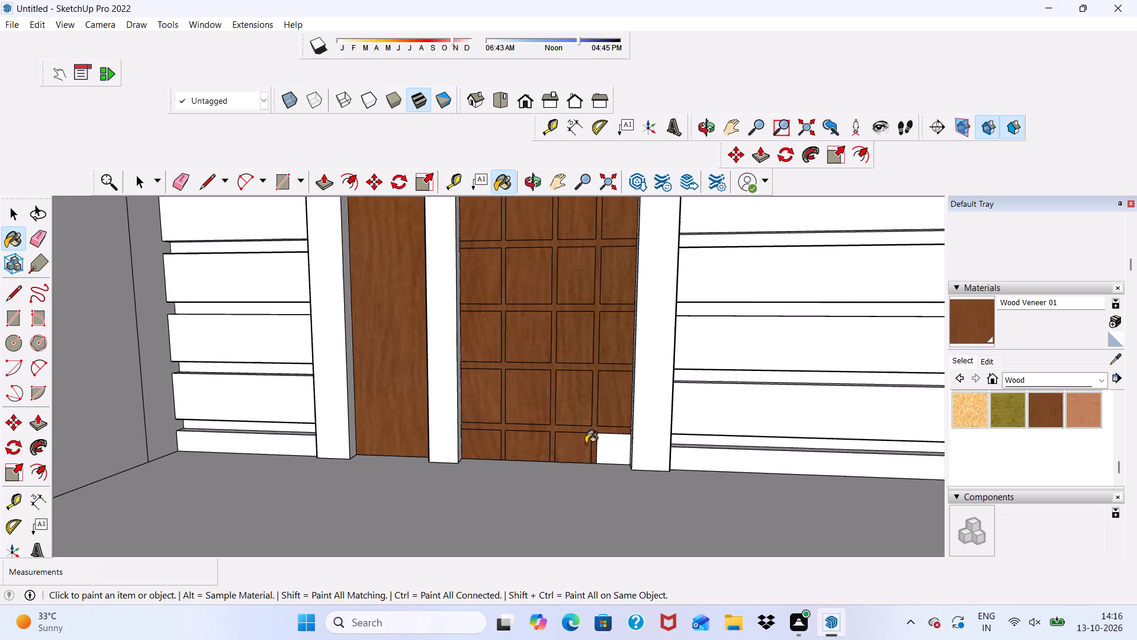
pyautogui.scroll(6, 573, 447)
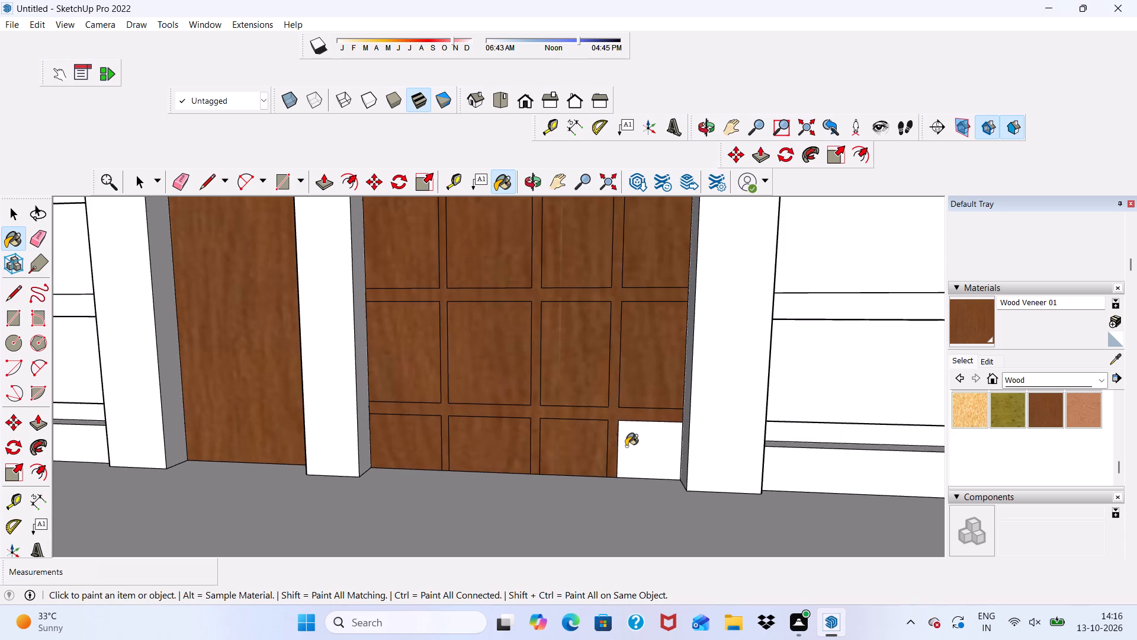
pyautogui.click(640, 442)
pyautogui.press('space')
# Paint the front and both side faces of the post between the two door panels with Wood Board Cork.
pyautogui.scroll(-3, 473, 371)
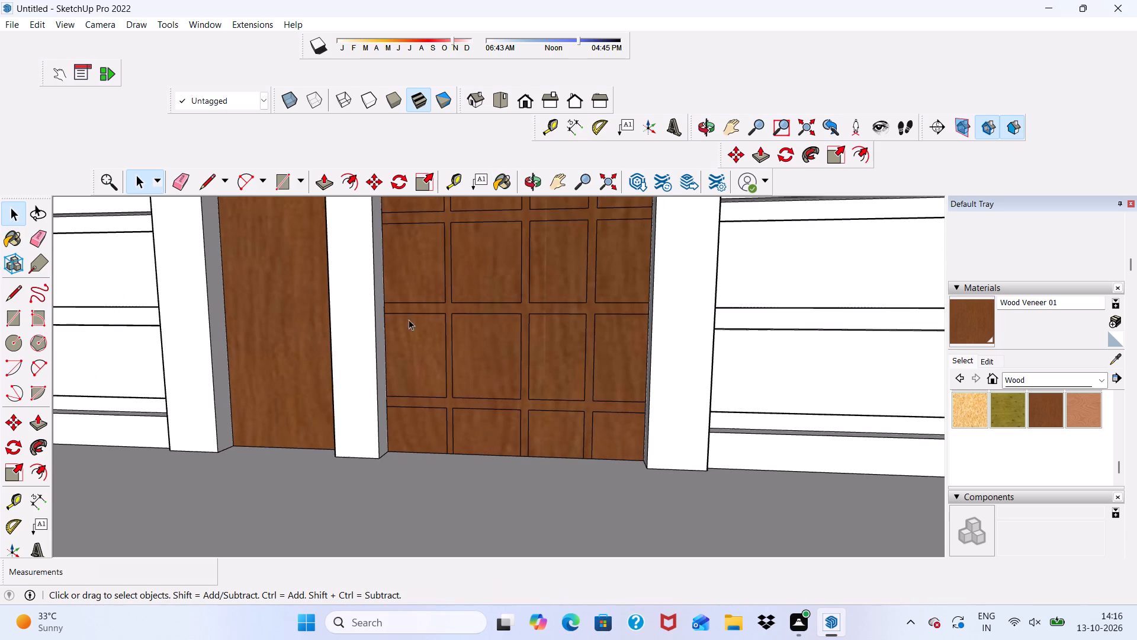
pyautogui.scroll(2, 158, 273)
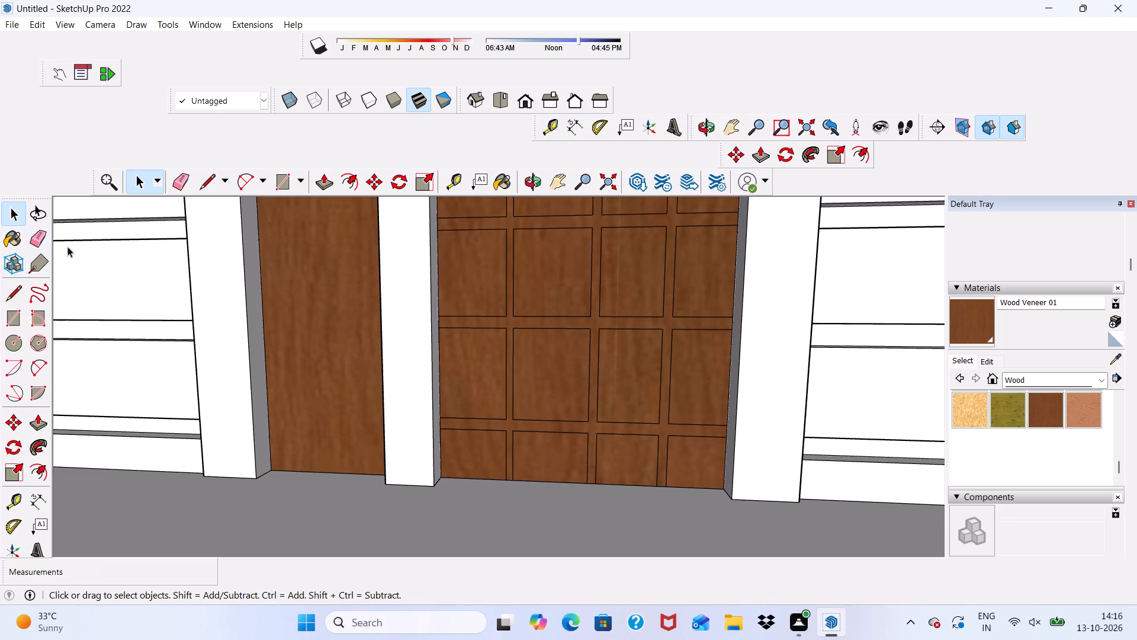
pyautogui.scroll(1, 0, 183)
pyautogui.scroll(1, 998, 415)
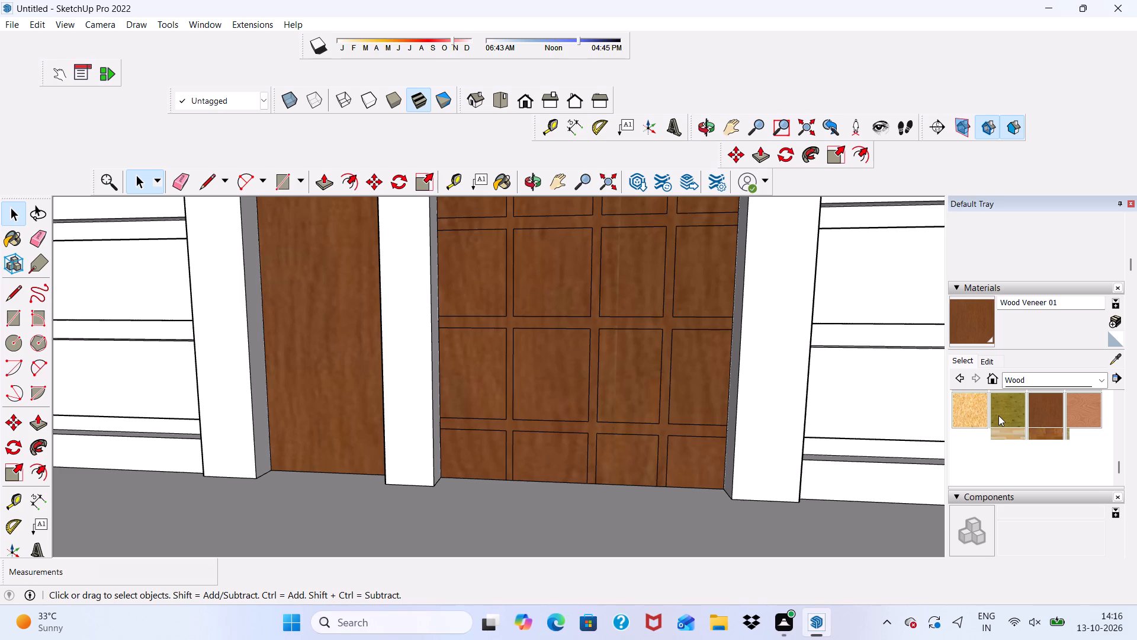
pyautogui.click(1008, 409)
pyautogui.scroll(4, 343, 337)
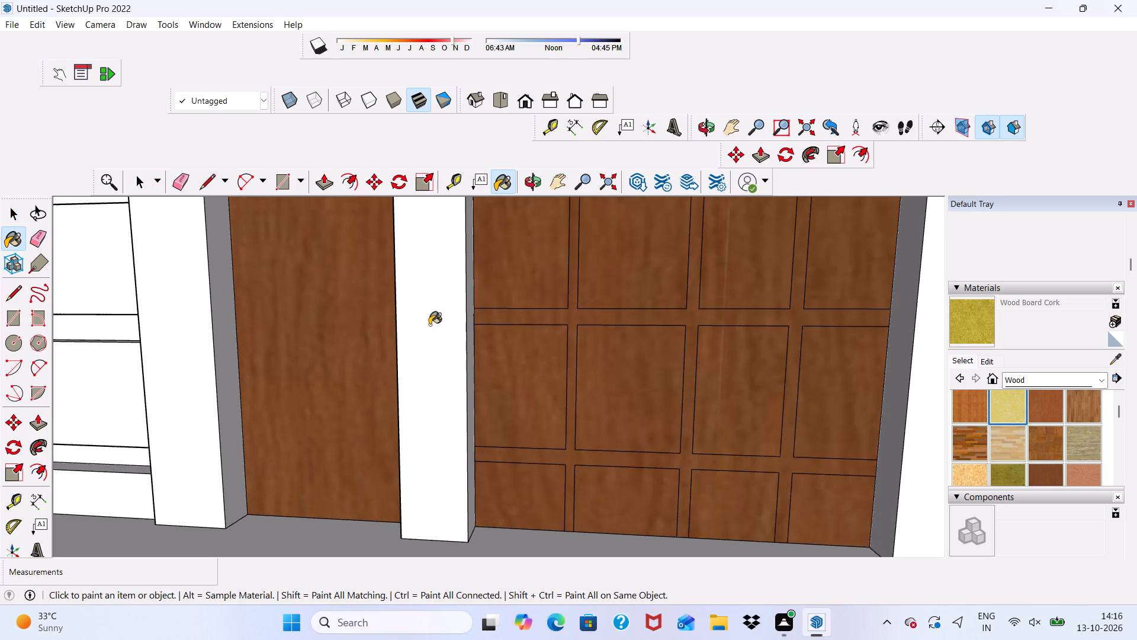
pyautogui.click(429, 325)
pyautogui.scroll(-2, 523, 322)
pyautogui.moveTo(530, 333); pyautogui.dragTo(339, 379, button='middle')
pyautogui.click(485, 341)
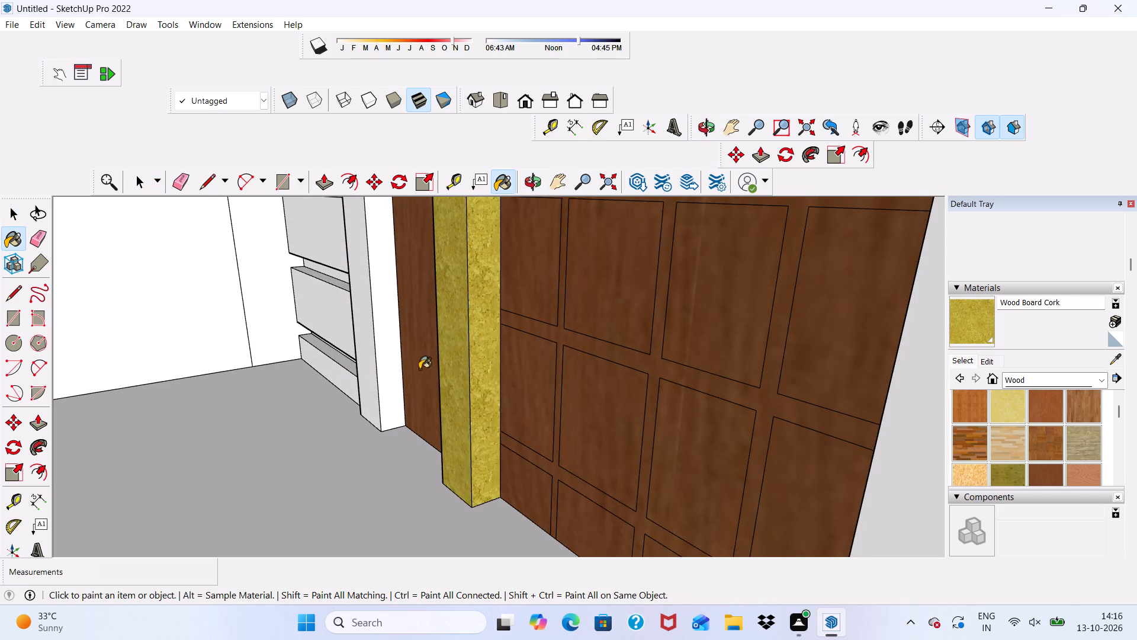
pyautogui.moveTo(419, 370); pyautogui.dragTo(812, 335, button='middle')
pyautogui.click(603, 295)
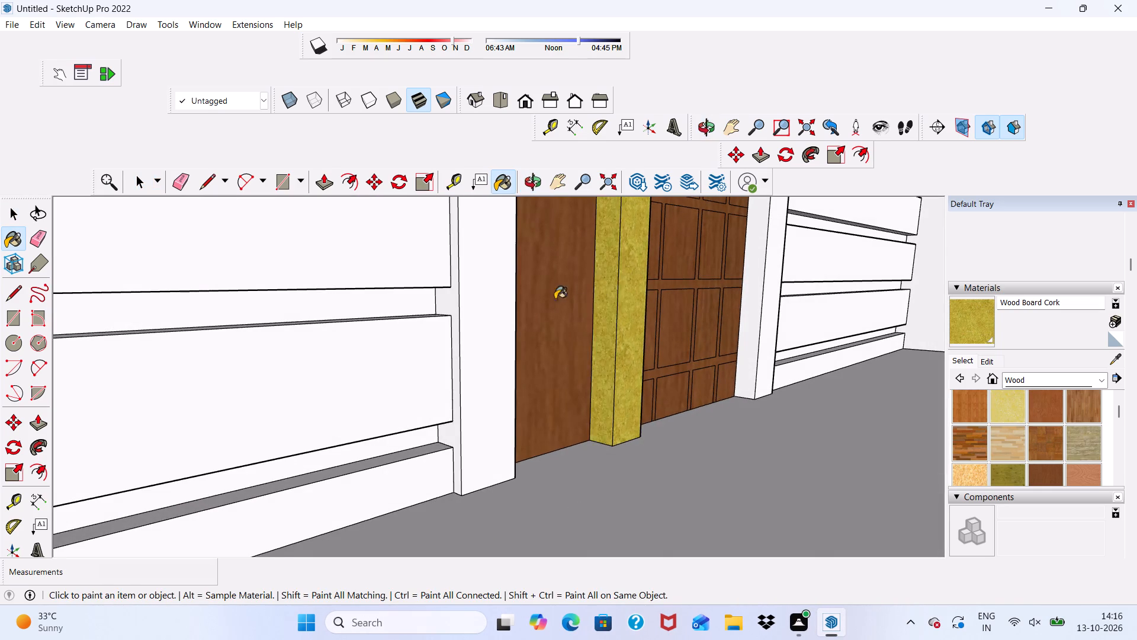
# Examine the painted entrance door and its surroundings from the front and at an angle.
pyautogui.scroll(-12, 545, 308)
pyautogui.click(523, 104)
pyautogui.scroll(-2, 514, 260)
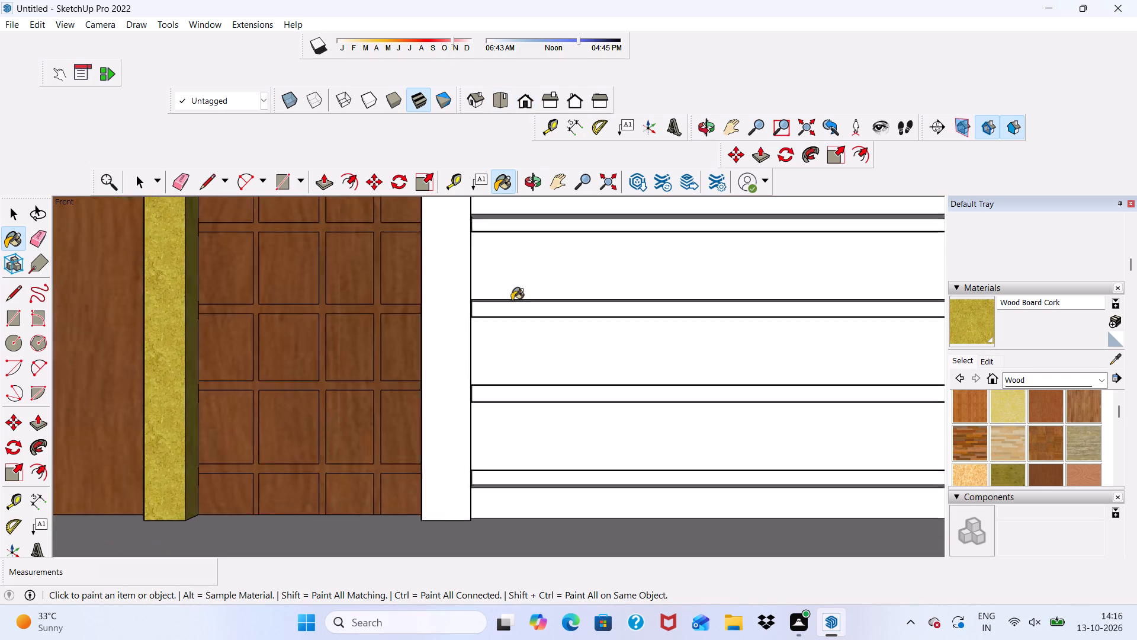
pyautogui.scroll(-12, 512, 300)
pyautogui.moveTo(506, 344); pyautogui.dragTo(380, 353, button='middle')
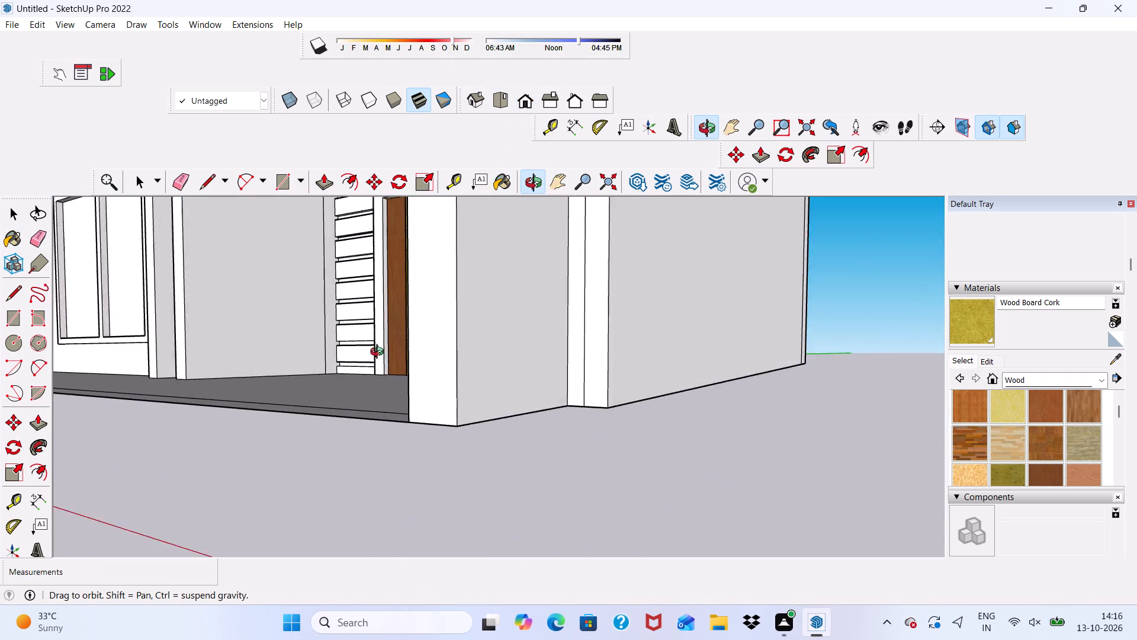
pyautogui.moveTo(380, 353); pyautogui.dragTo(530, 350, button='middle')
pyautogui.scroll(1, 541, 325)
pyautogui.scroll(-5, 534, 324)
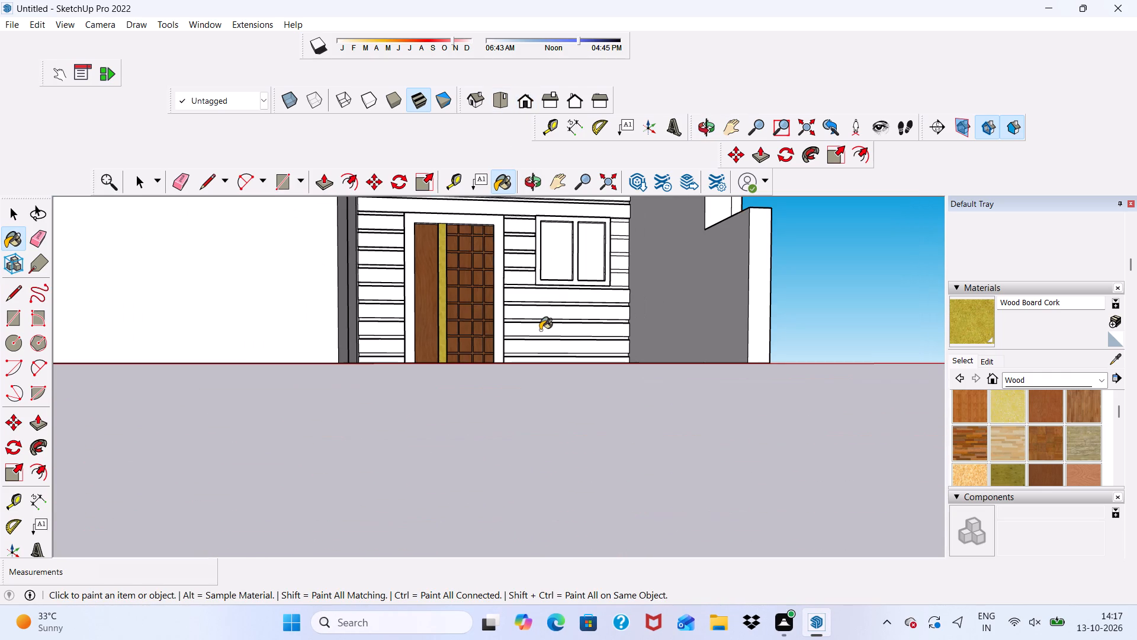
# Examine the entrance door and the white two-pane window beside it from several angles.
pyautogui.press('space')
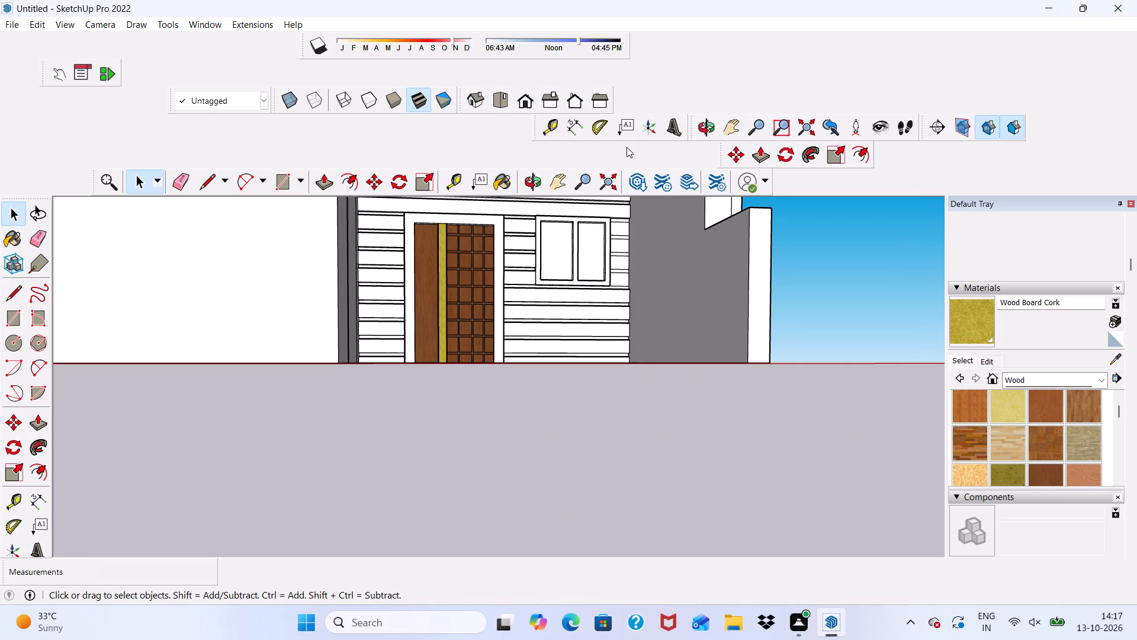
pyautogui.scroll(6, 624, 232)
pyautogui.scroll(6, 548, 257)
pyautogui.scroll(-6, 532, 259)
pyautogui.moveTo(513, 290); pyautogui.dragTo(432, 304, button='middle')
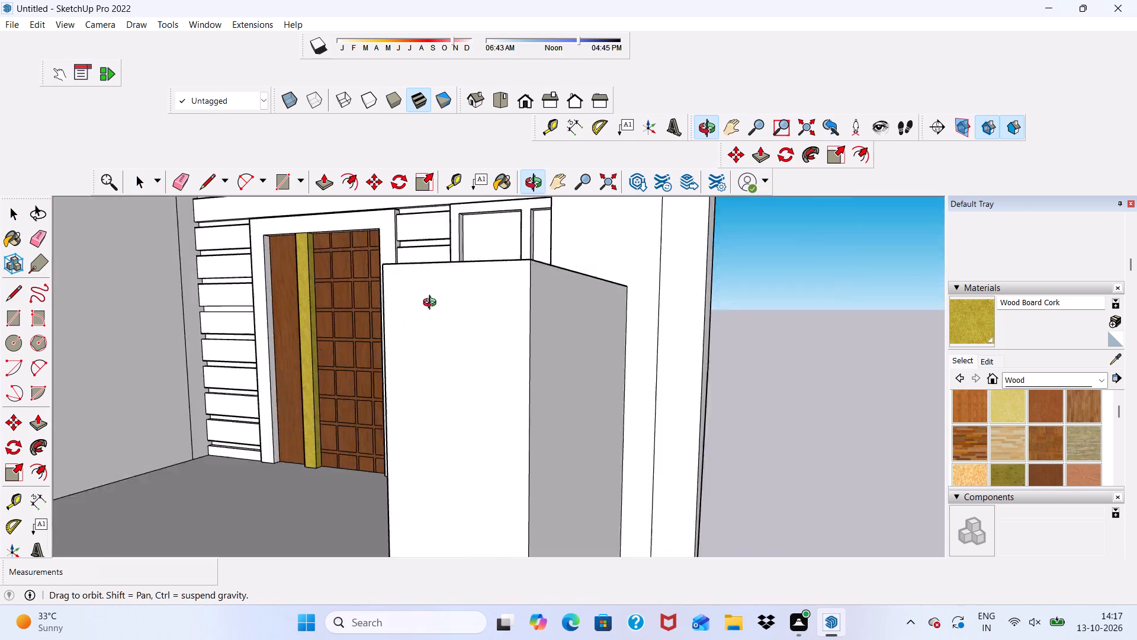
pyautogui.moveTo(432, 304); pyautogui.dragTo(510, 365, button='middle')
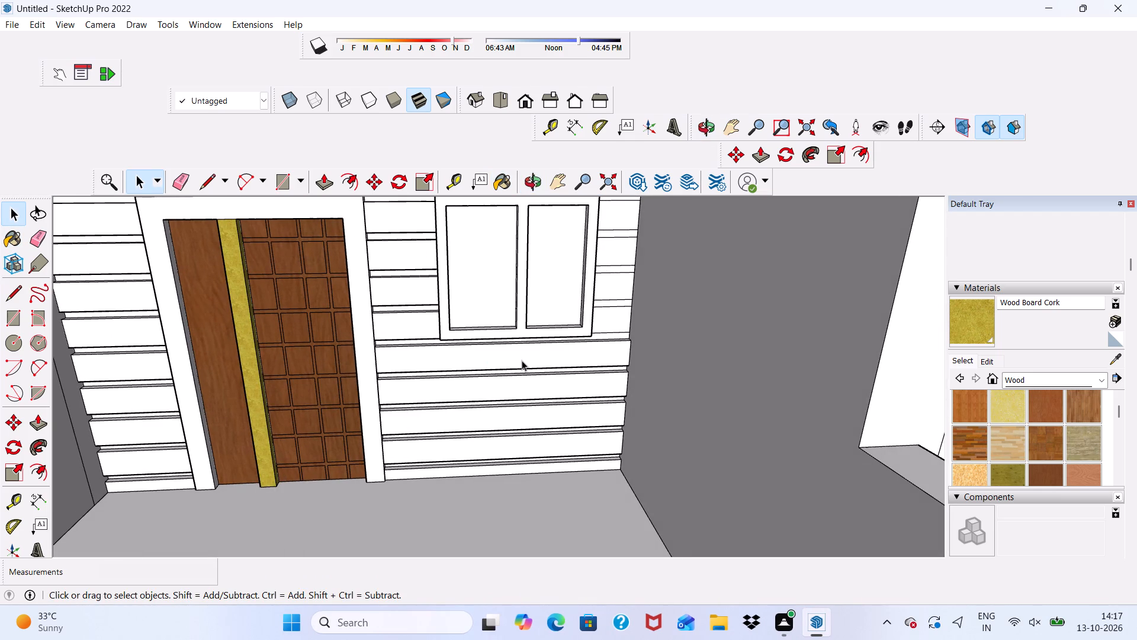
pyautogui.scroll(3, 457, 266)
pyautogui.scroll(-3, 465, 274)
pyautogui.moveTo(471, 285); pyautogui.dragTo(383, 220, button='middle')
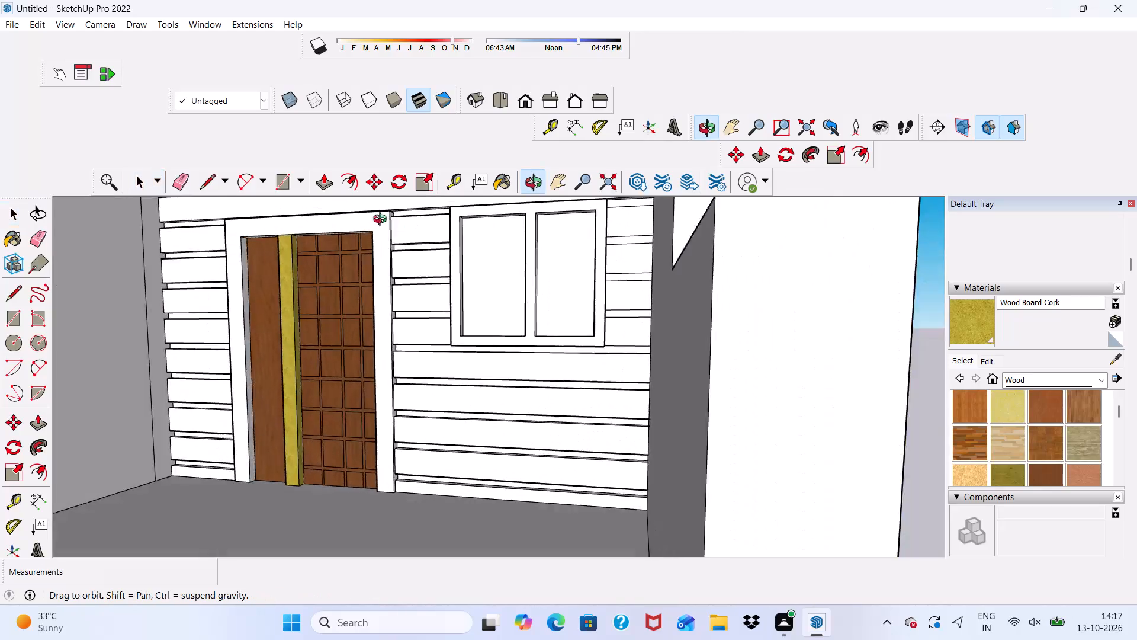
pyautogui.moveTo(383, 220); pyautogui.dragTo(465, 165, button='middle')
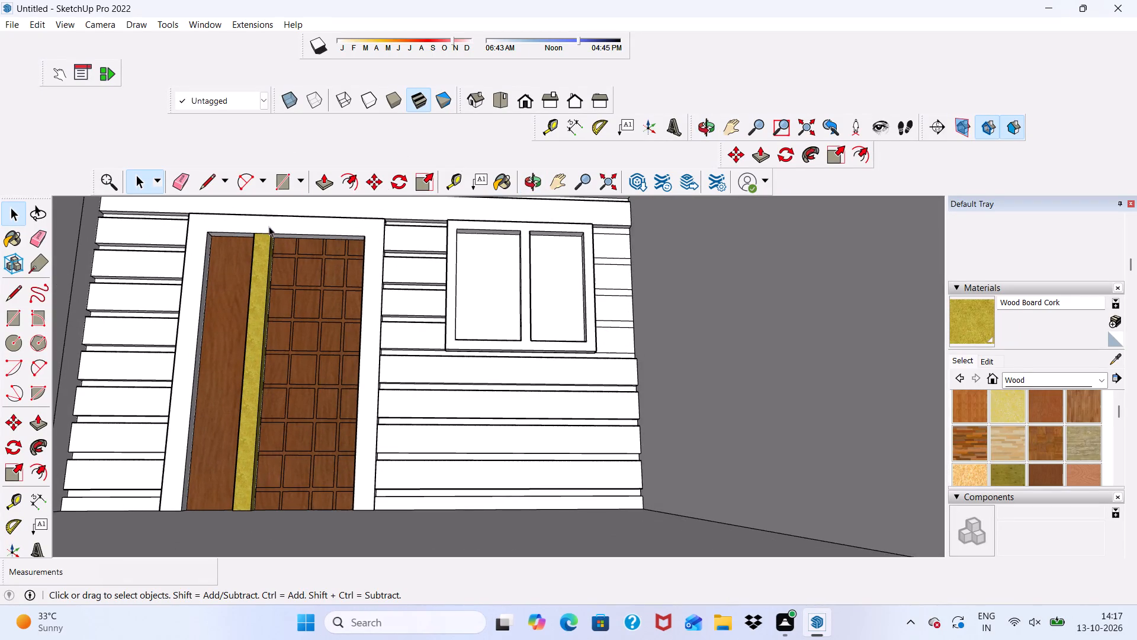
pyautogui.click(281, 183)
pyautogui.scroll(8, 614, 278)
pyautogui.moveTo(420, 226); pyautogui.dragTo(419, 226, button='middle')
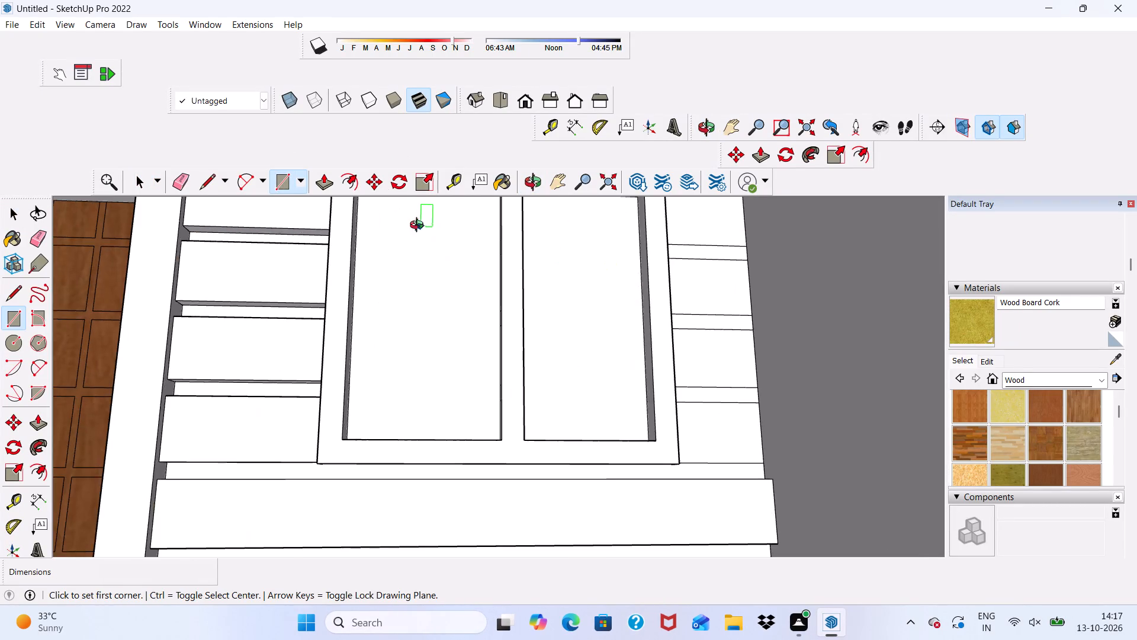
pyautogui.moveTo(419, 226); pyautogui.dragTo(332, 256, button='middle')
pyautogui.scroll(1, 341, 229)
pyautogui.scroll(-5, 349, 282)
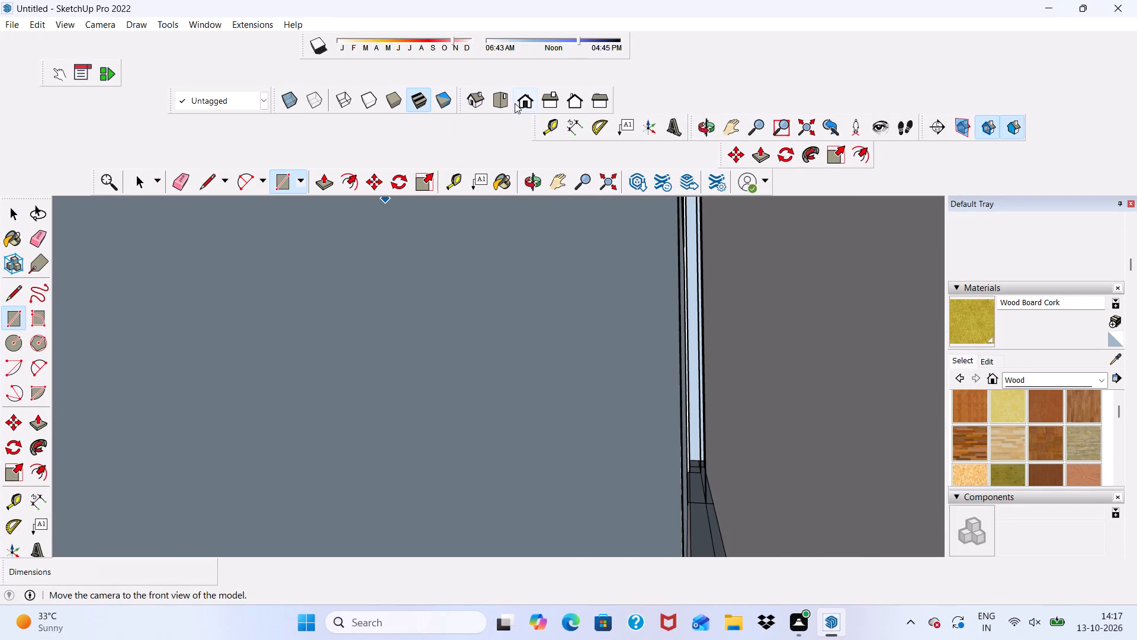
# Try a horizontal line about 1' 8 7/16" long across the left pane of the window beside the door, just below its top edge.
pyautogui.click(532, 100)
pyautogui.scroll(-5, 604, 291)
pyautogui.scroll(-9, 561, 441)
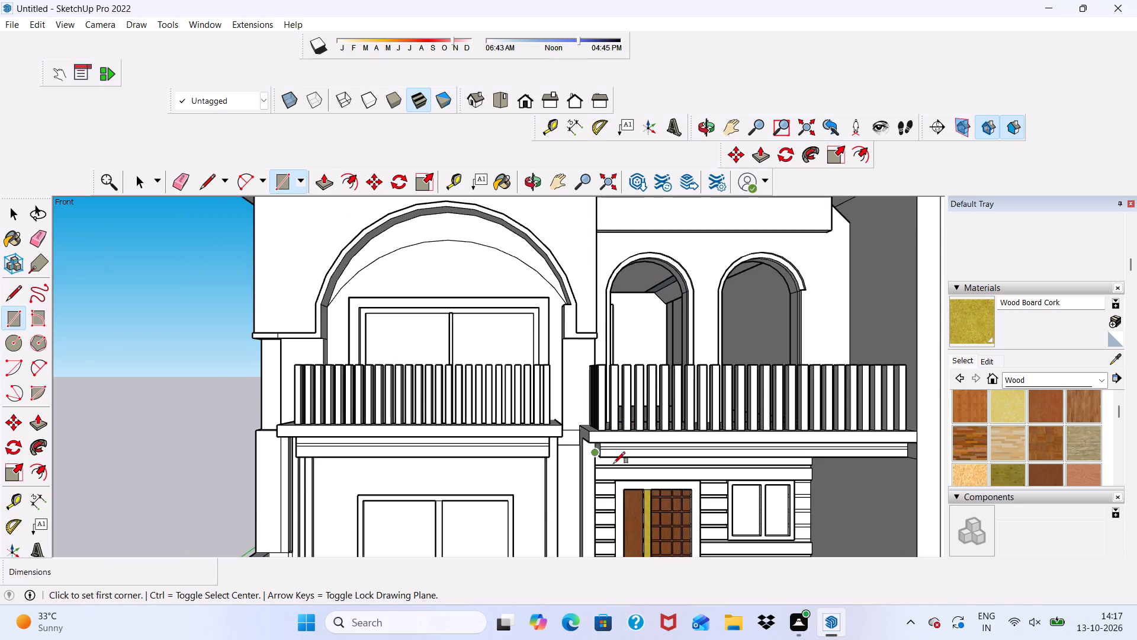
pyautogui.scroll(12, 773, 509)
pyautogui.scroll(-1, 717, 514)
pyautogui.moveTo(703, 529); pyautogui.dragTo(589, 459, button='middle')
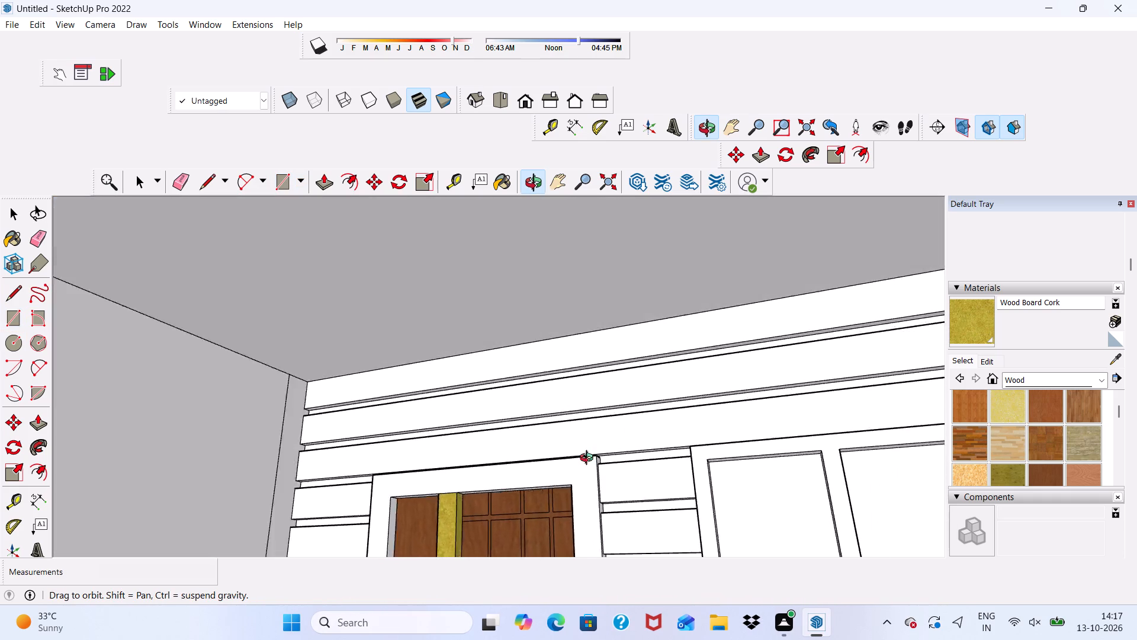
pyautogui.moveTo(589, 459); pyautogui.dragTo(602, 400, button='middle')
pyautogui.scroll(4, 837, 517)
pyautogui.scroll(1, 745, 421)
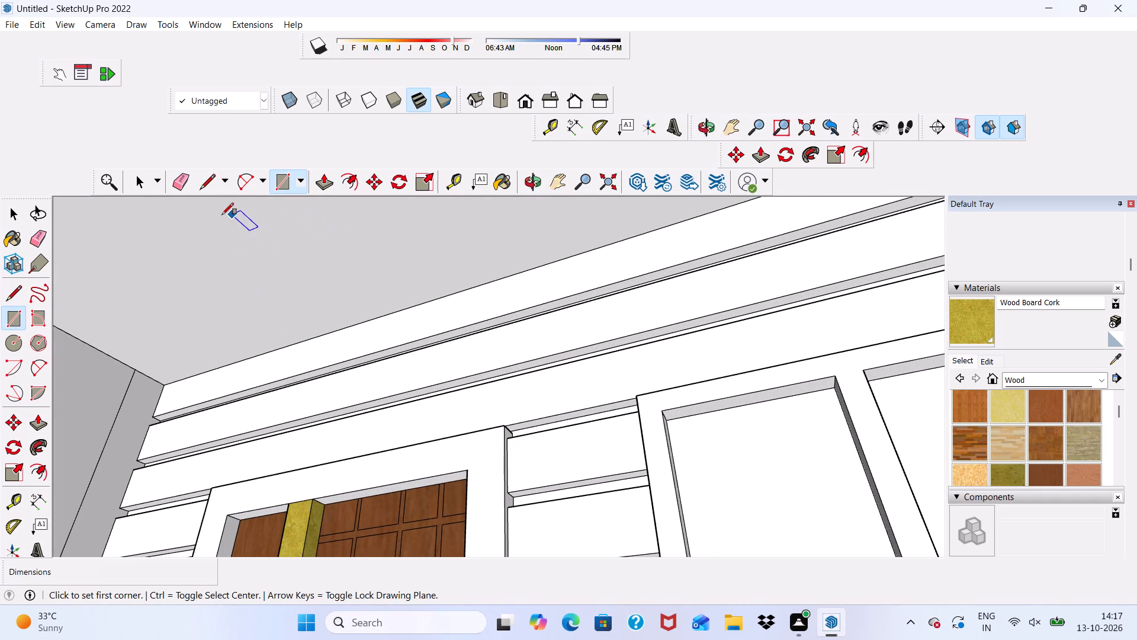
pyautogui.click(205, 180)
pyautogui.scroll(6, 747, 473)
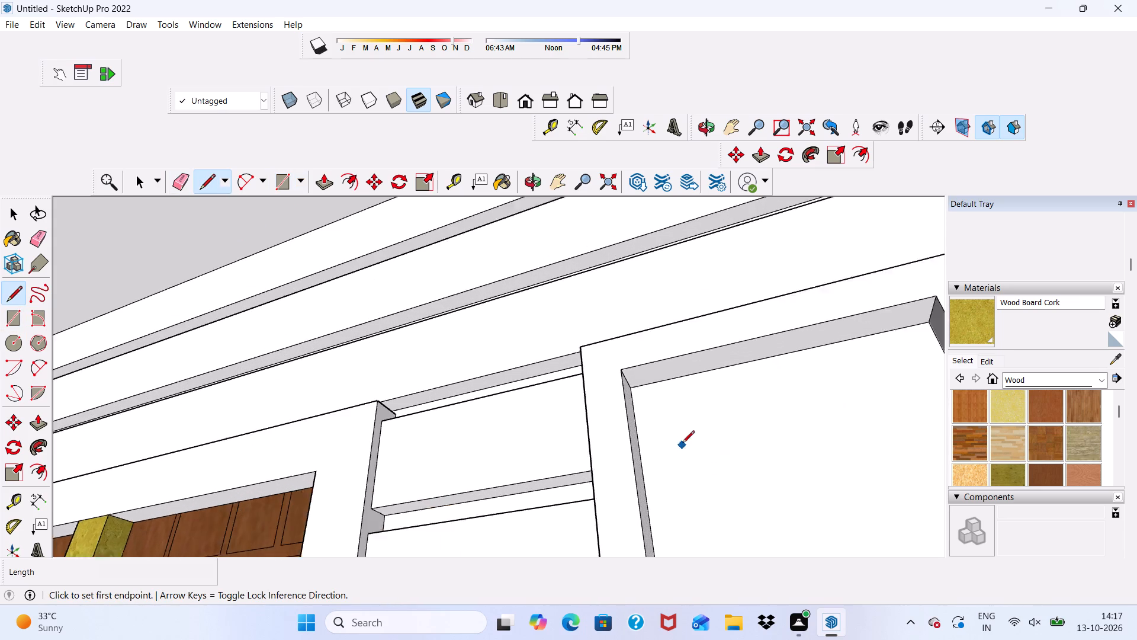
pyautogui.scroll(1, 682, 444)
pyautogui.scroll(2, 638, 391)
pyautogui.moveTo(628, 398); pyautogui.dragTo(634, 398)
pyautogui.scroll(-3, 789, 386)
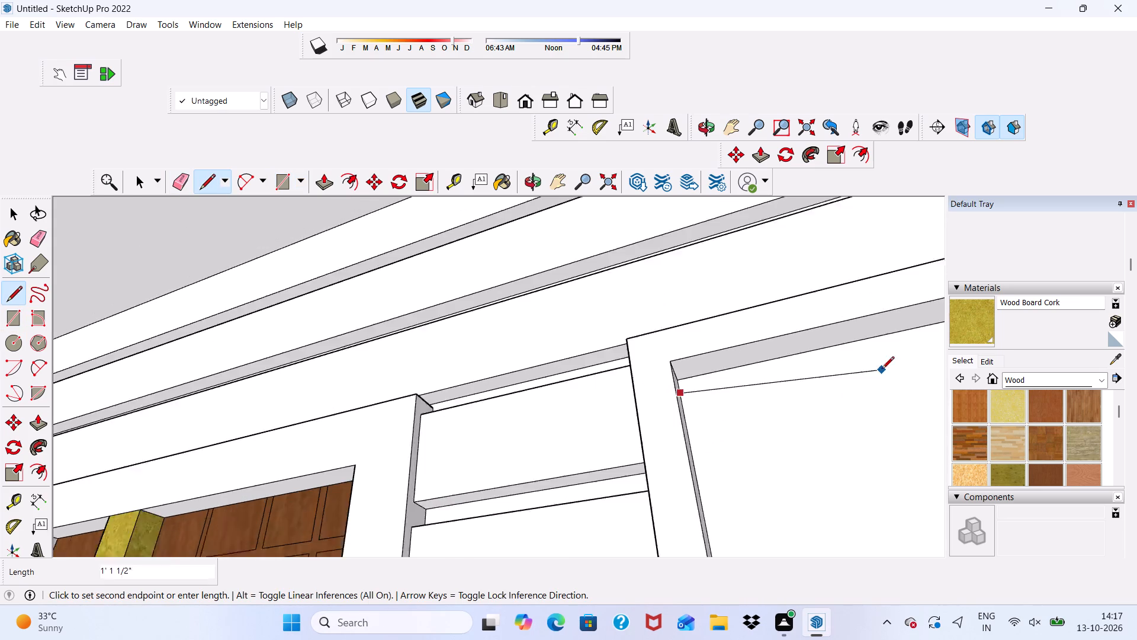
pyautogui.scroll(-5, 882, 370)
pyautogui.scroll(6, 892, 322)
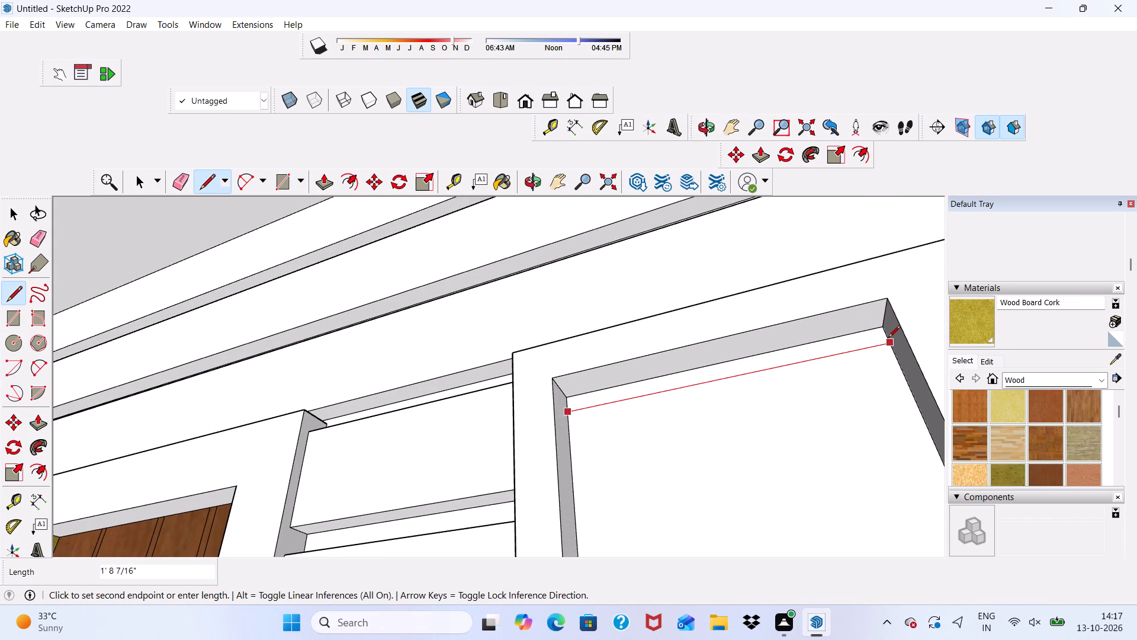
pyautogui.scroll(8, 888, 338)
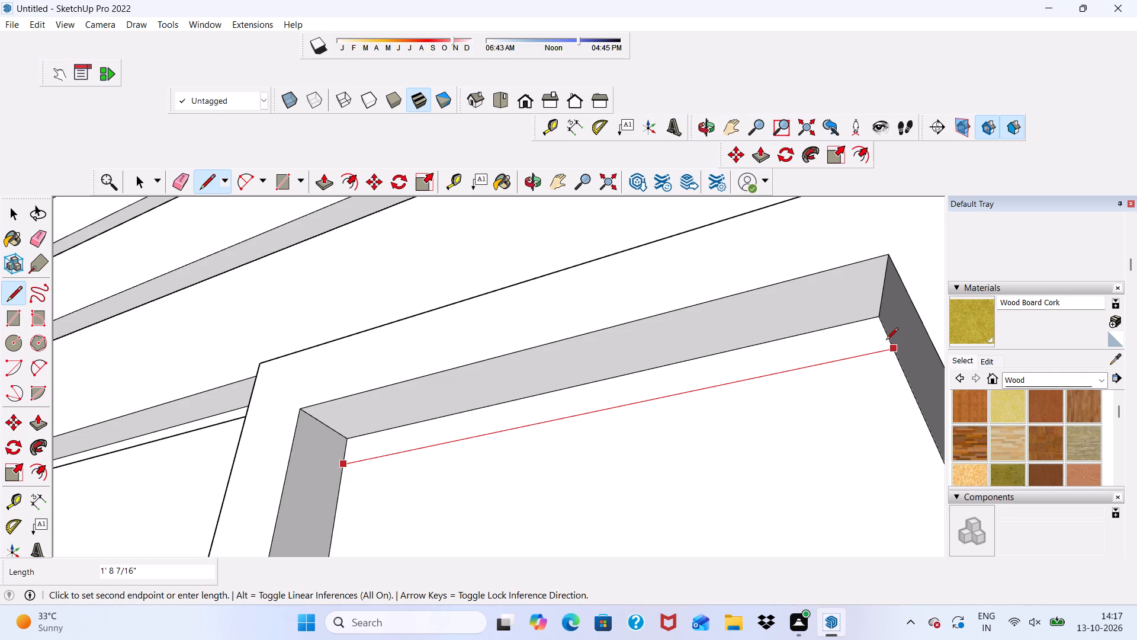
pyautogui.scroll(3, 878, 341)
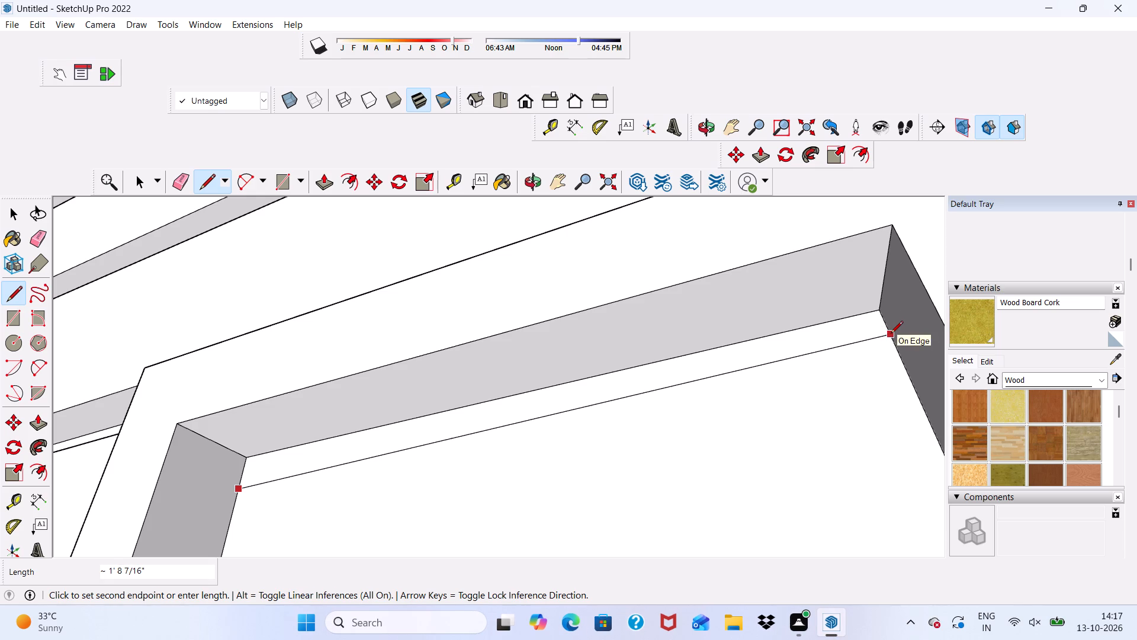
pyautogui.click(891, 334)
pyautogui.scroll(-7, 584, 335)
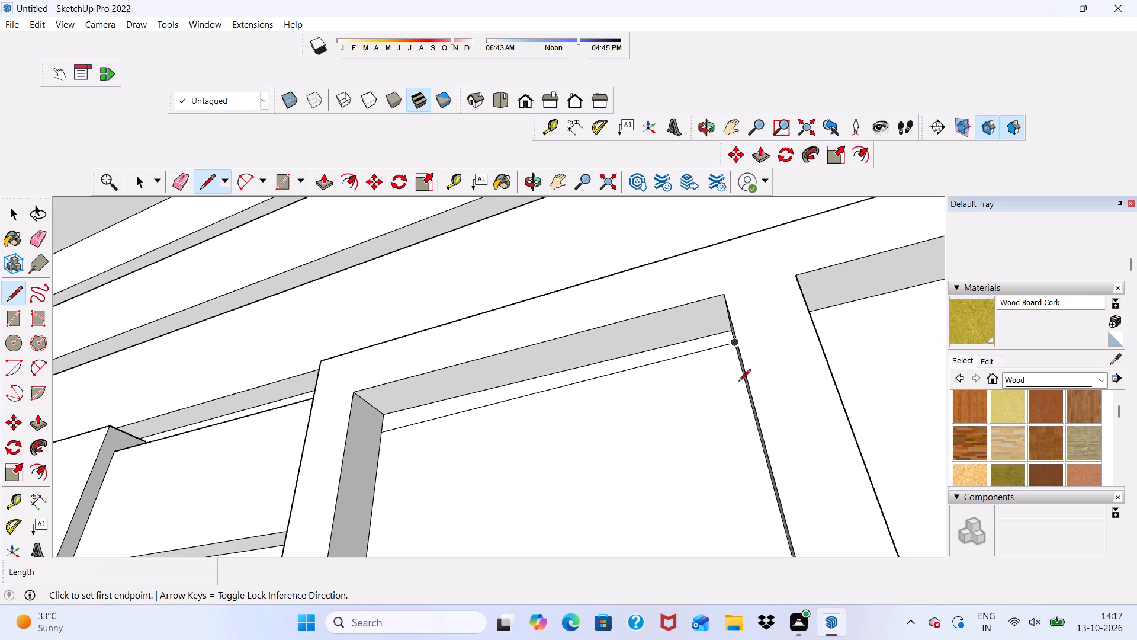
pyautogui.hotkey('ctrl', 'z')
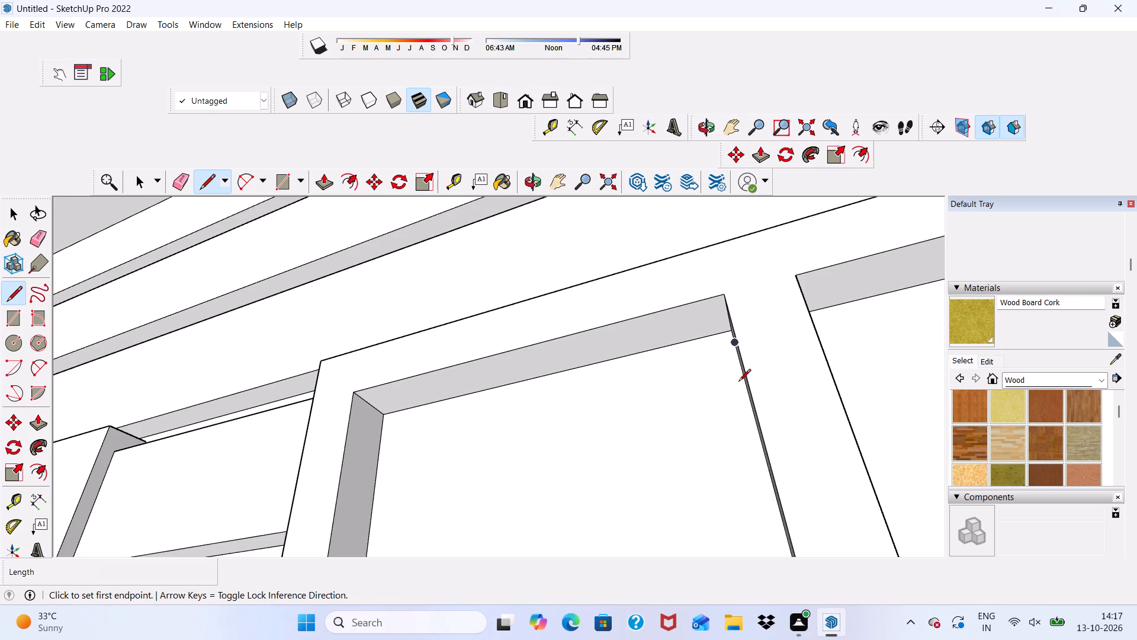
# Draw a horizontal line about 3' 4 7/8" long across both panes of the window beside the door, just below their top edges.
pyautogui.scroll(-2, 684, 358)
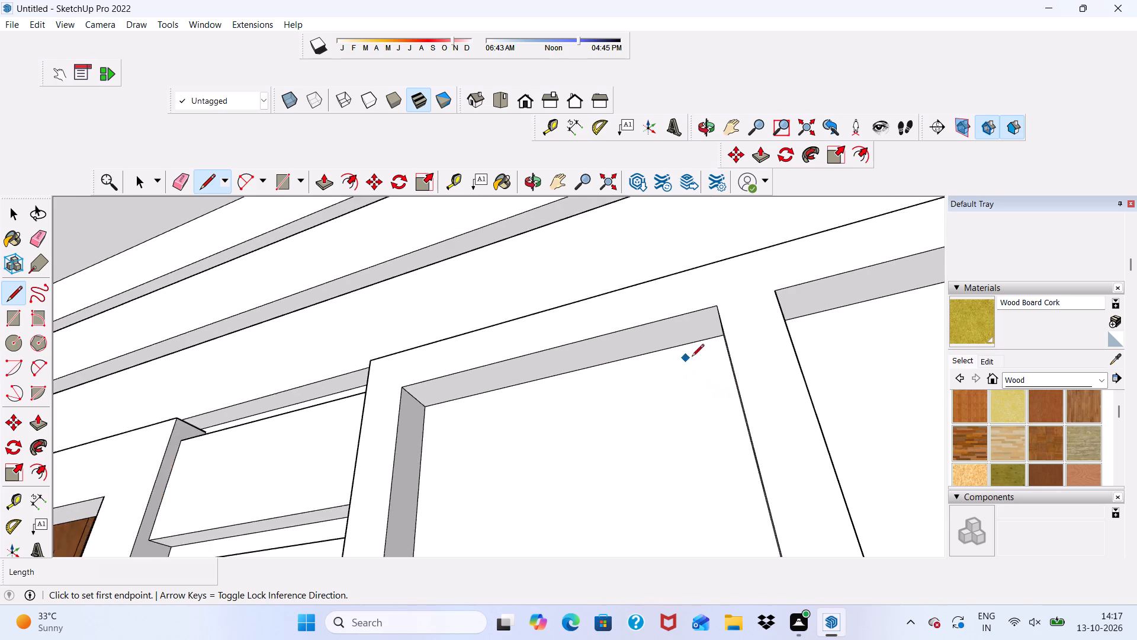
pyautogui.scroll(-4, 692, 357)
pyautogui.moveTo(725, 370); pyautogui.dragTo(733, 478, button='middle')
pyautogui.scroll(3, 557, 457)
pyautogui.scroll(7, 487, 417)
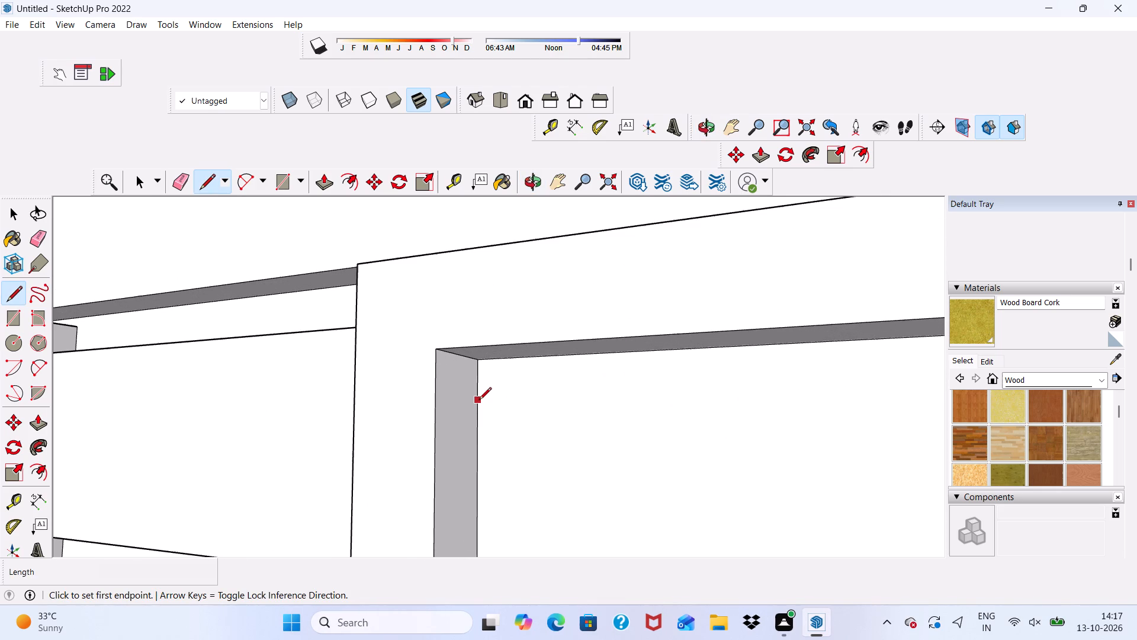
pyautogui.click(475, 401)
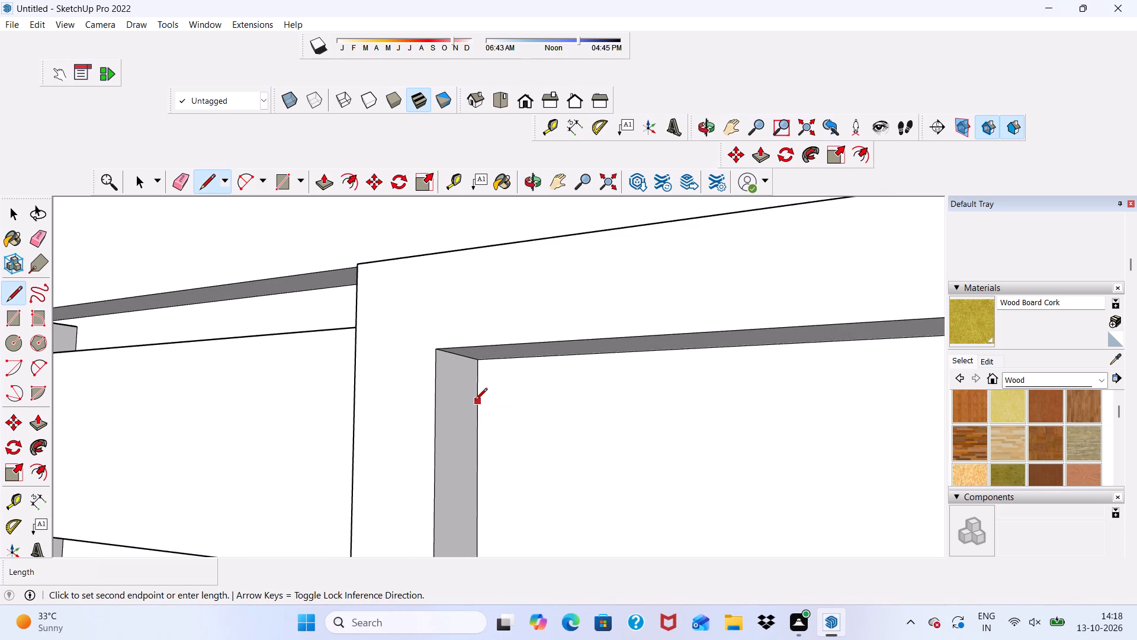
pyautogui.scroll(-13, 451, 390)
pyautogui.moveTo(609, 426); pyautogui.dragTo(623, 424, button='middle')
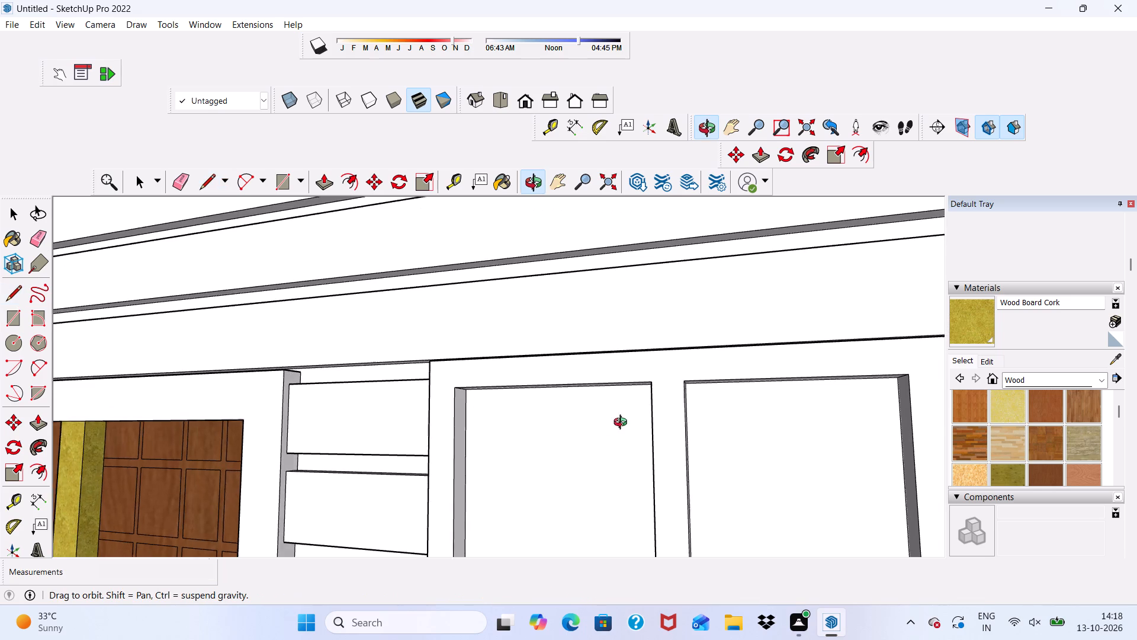
pyautogui.moveTo(623, 424); pyautogui.dragTo(661, 410, button='middle')
pyautogui.scroll(3, 857, 385)
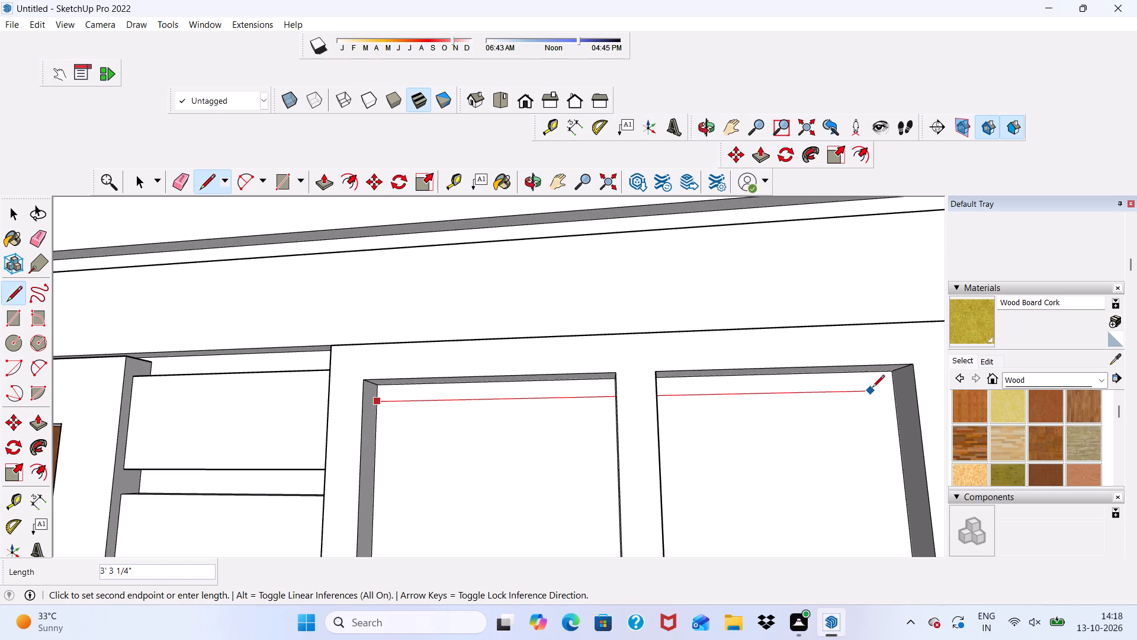
pyautogui.click(895, 396)
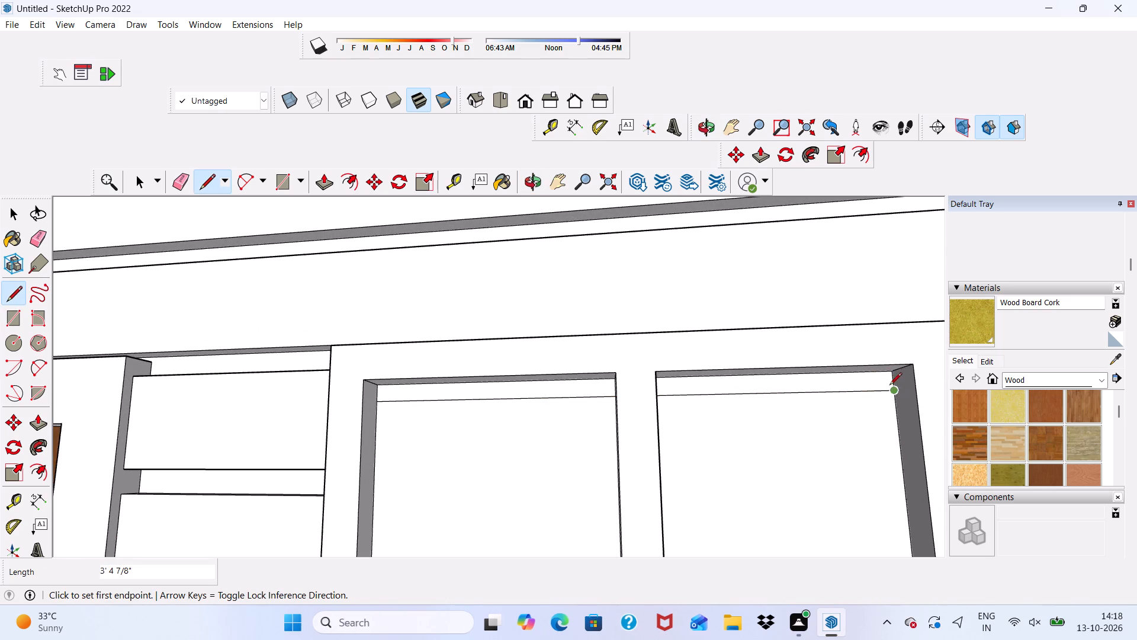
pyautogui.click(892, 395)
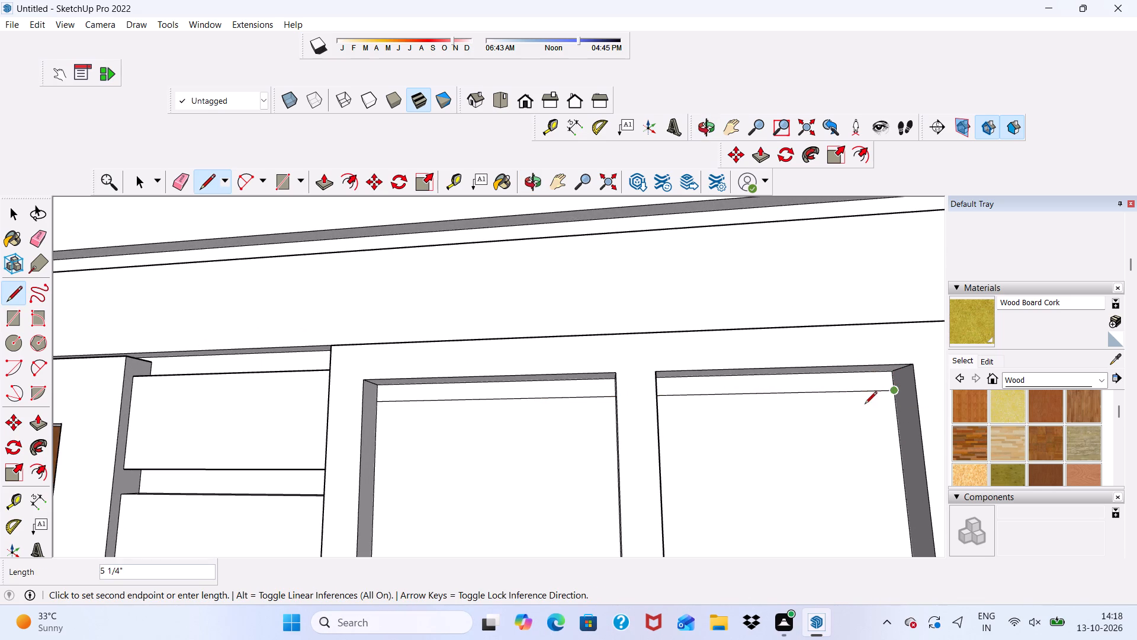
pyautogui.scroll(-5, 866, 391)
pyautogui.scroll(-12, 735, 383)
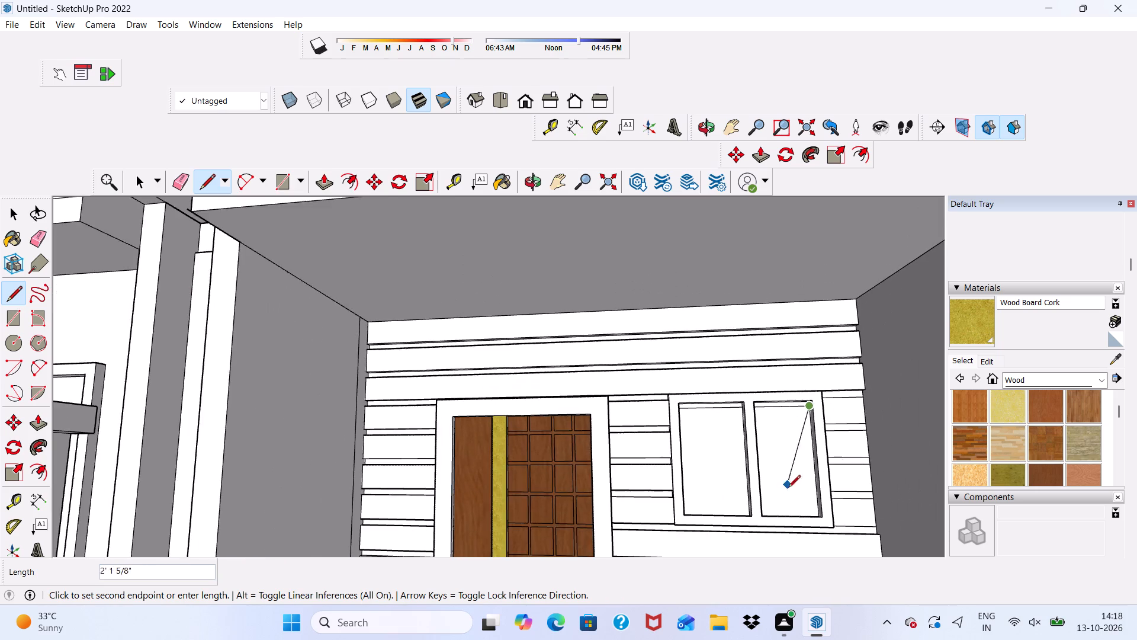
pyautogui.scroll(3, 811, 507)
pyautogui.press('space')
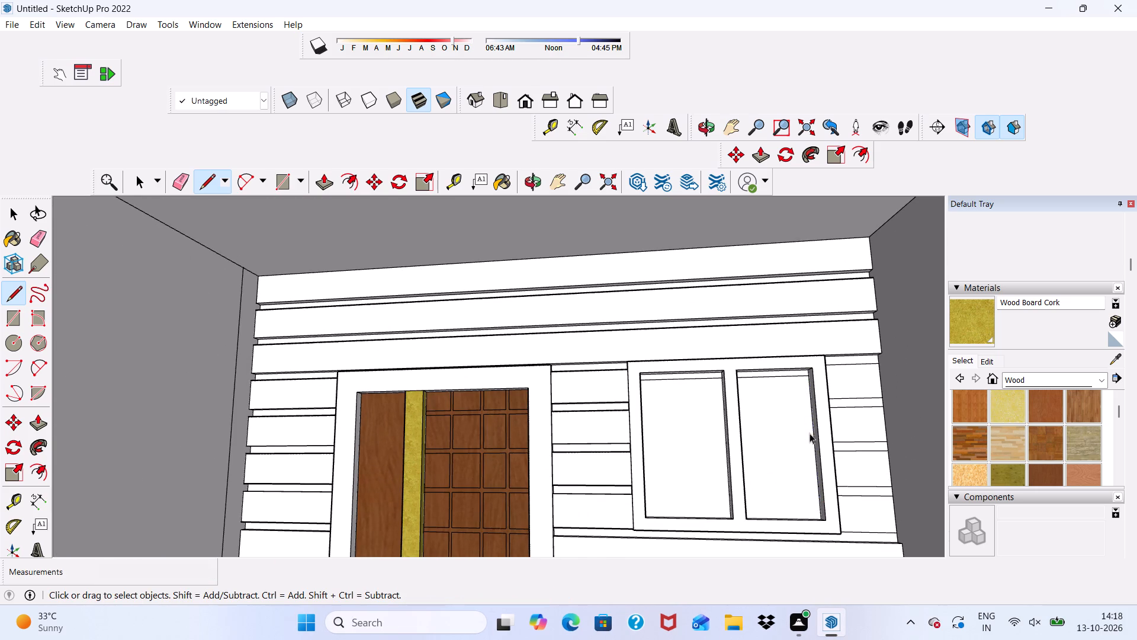
# Draw a line about 1" long inward from the right end of the horizontal line in the right window pane.
pyautogui.scroll(1, 830, 402)
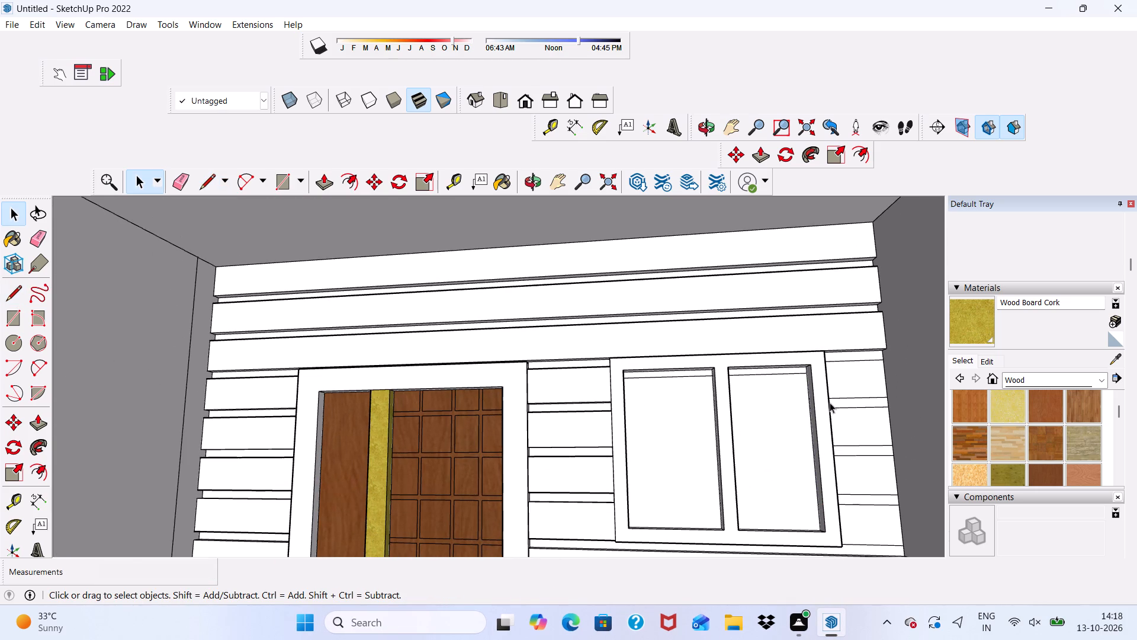
pyautogui.click(200, 175)
pyautogui.scroll(3, 844, 438)
pyautogui.scroll(4, 786, 355)
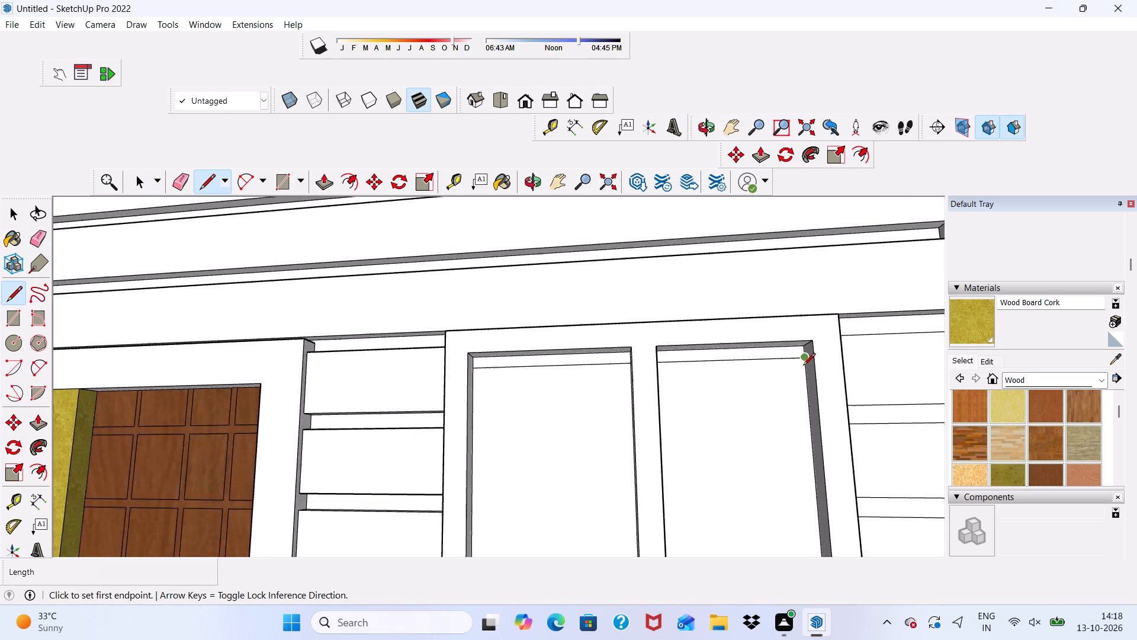
pyautogui.scroll(4, 803, 366)
pyautogui.click(802, 356)
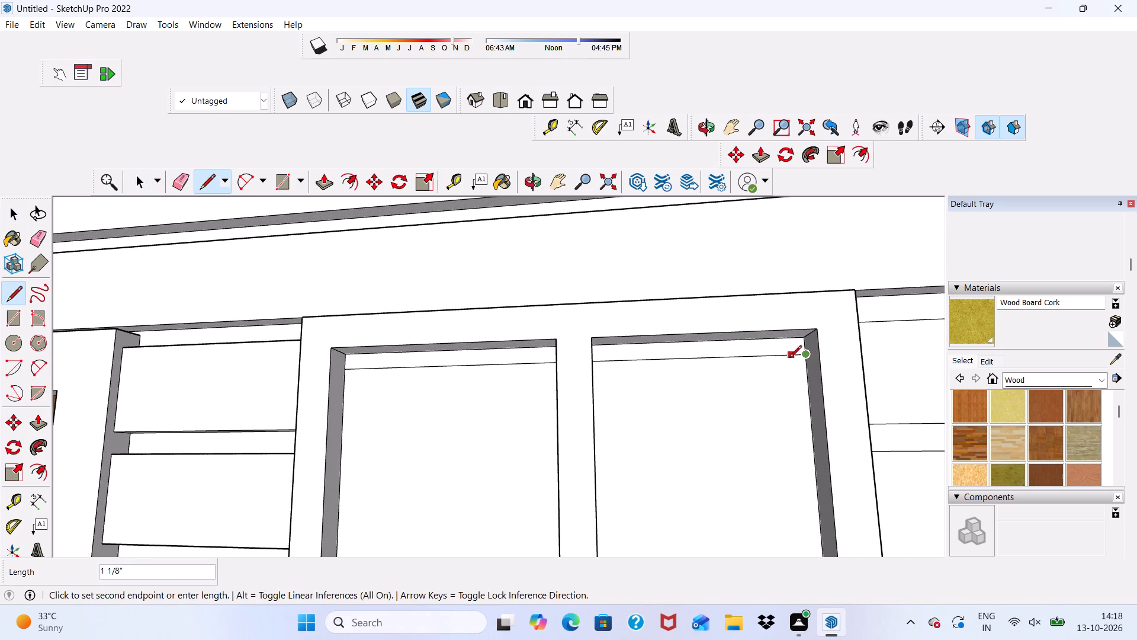
pyautogui.click(792, 358)
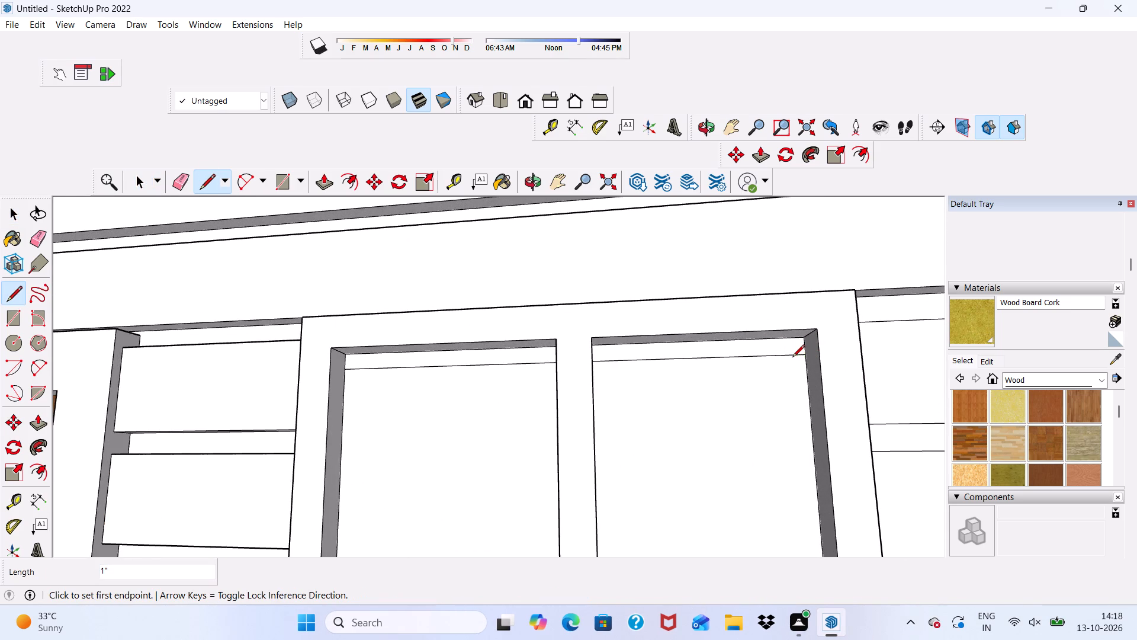
# Draw a vertical line about 2' 10 11/16" long from the inner end of the 1" segment to the right pane's bottom edge.
pyautogui.scroll(-5, 741, 321)
pyautogui.scroll(4, 775, 380)
pyautogui.scroll(-1, 774, 362)
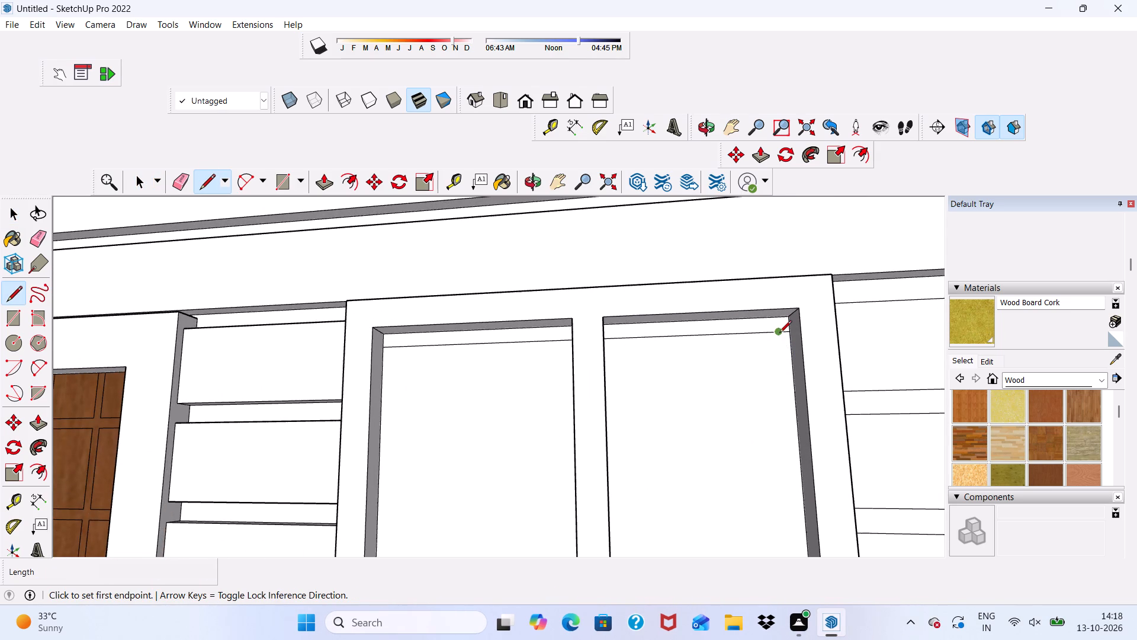
pyautogui.click(779, 334)
pyautogui.scroll(-7, 765, 388)
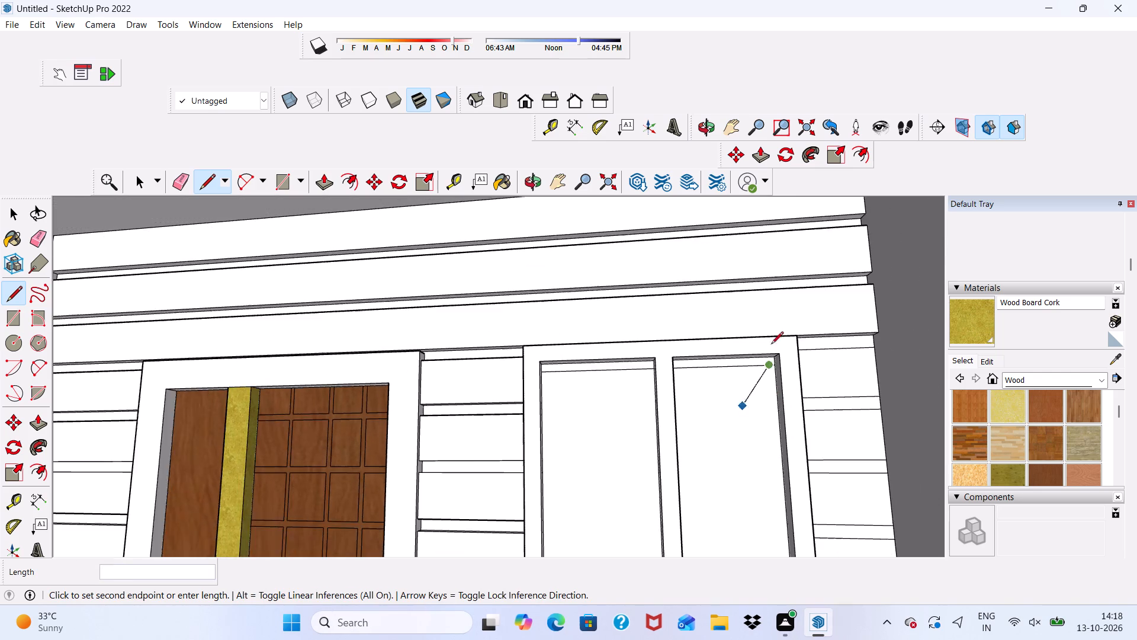
pyautogui.scroll(-4, 762, 309)
pyautogui.scroll(7, 788, 481)
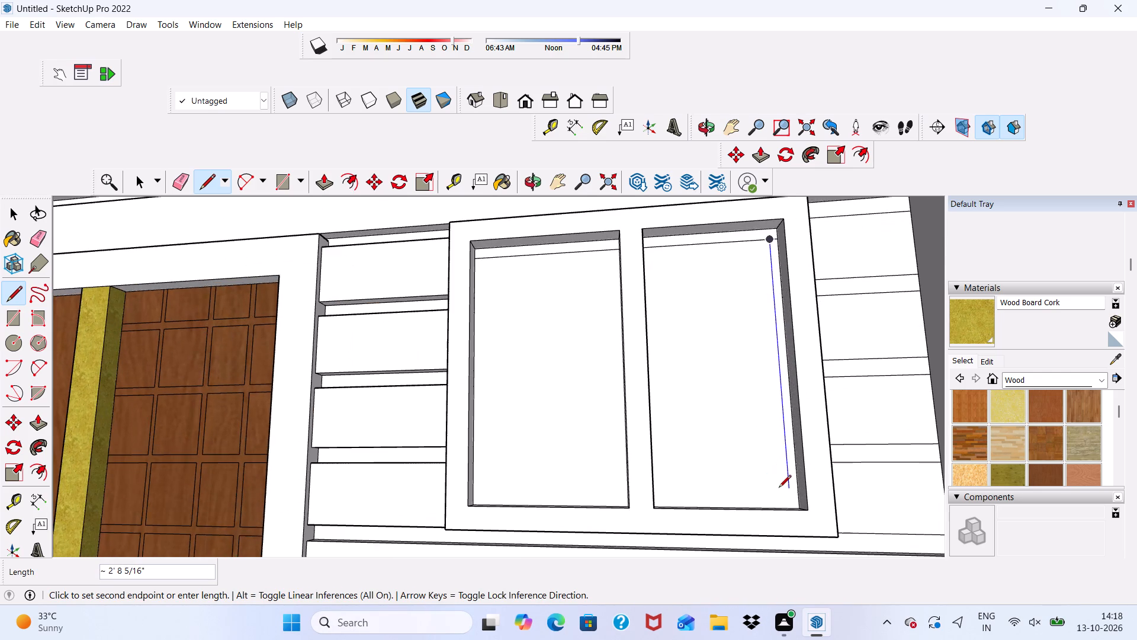
pyautogui.scroll(4, 785, 498)
pyautogui.moveTo(788, 495); pyautogui.dragTo(782, 564, button='middle')
pyautogui.scroll(-1, 782, 564)
pyautogui.scroll(4, 776, 545)
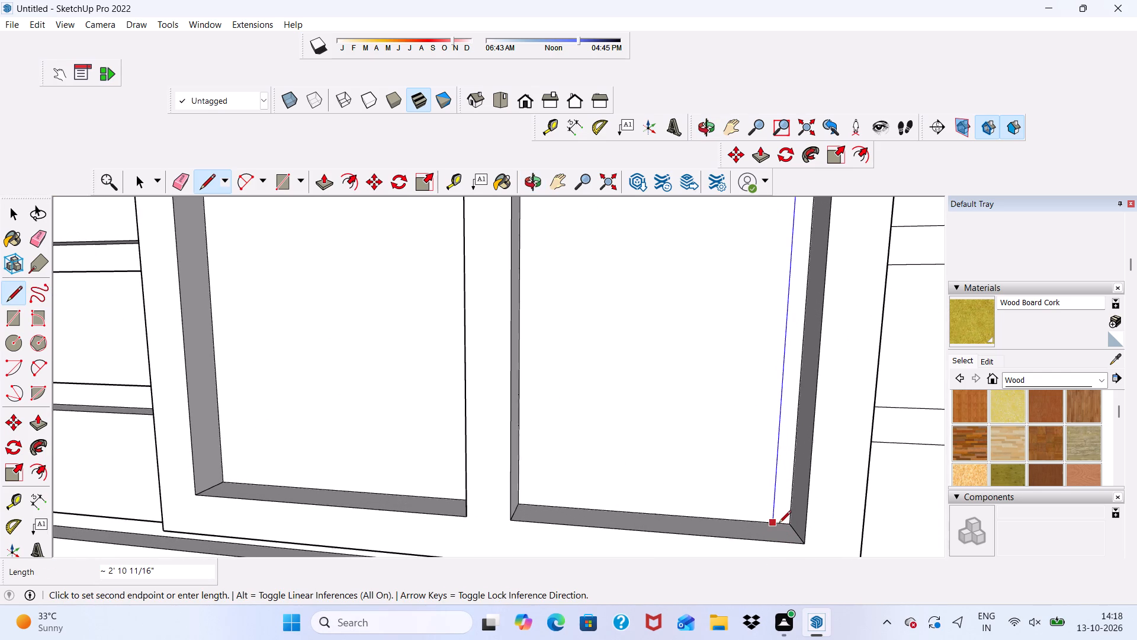
pyautogui.click(779, 523)
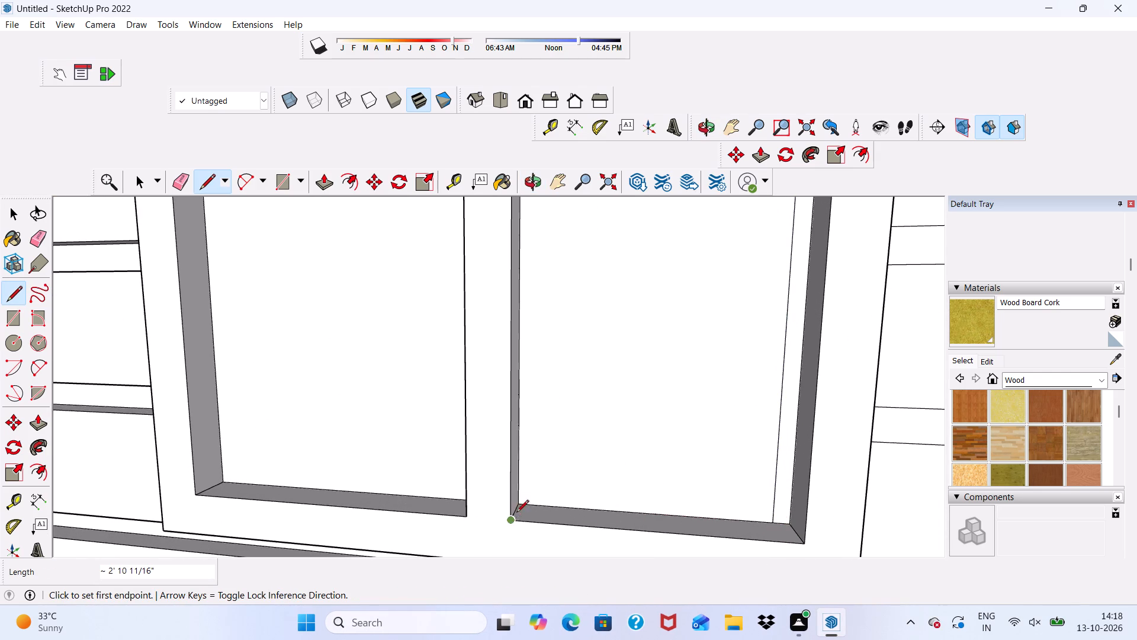
# Draw horizontal lines just above both panes' bottom edges: about 1' 5 1/2" across the right pane, continued about 1' 11 3/8" across the left pane.
pyautogui.click(517, 481)
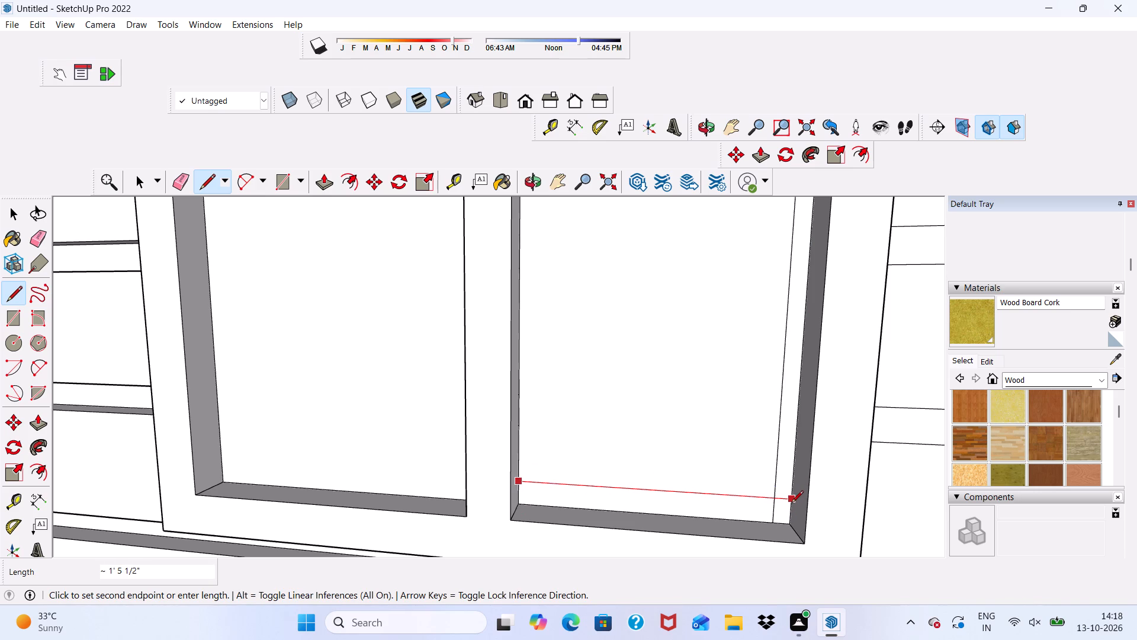
pyautogui.click(792, 502)
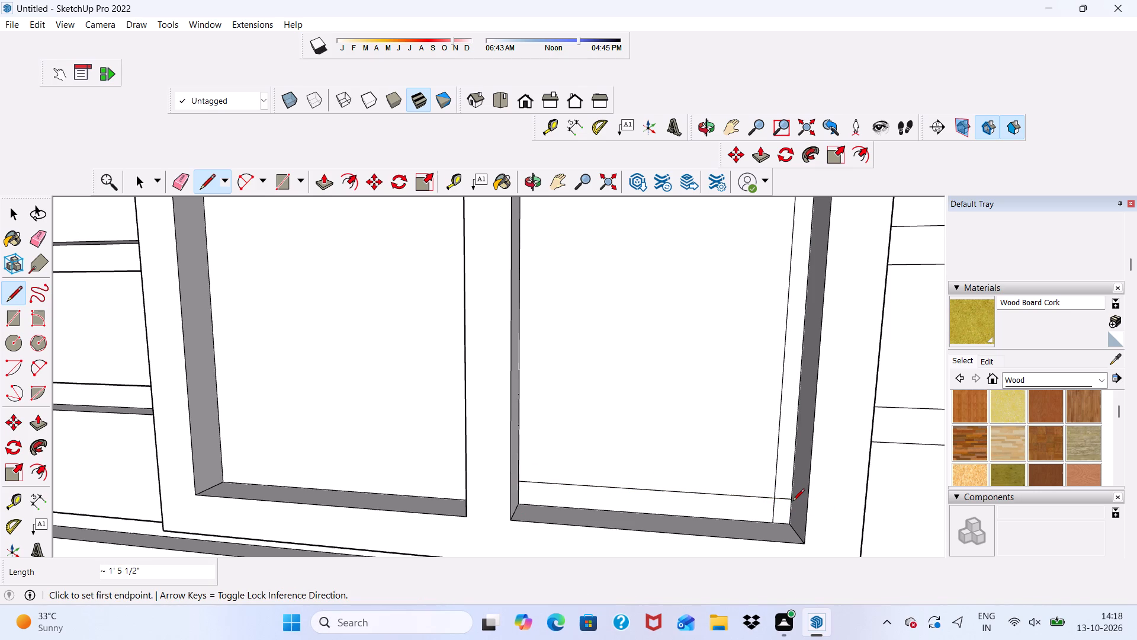
pyautogui.moveTo(454, 487); pyautogui.dragTo(500, 482, button='middle')
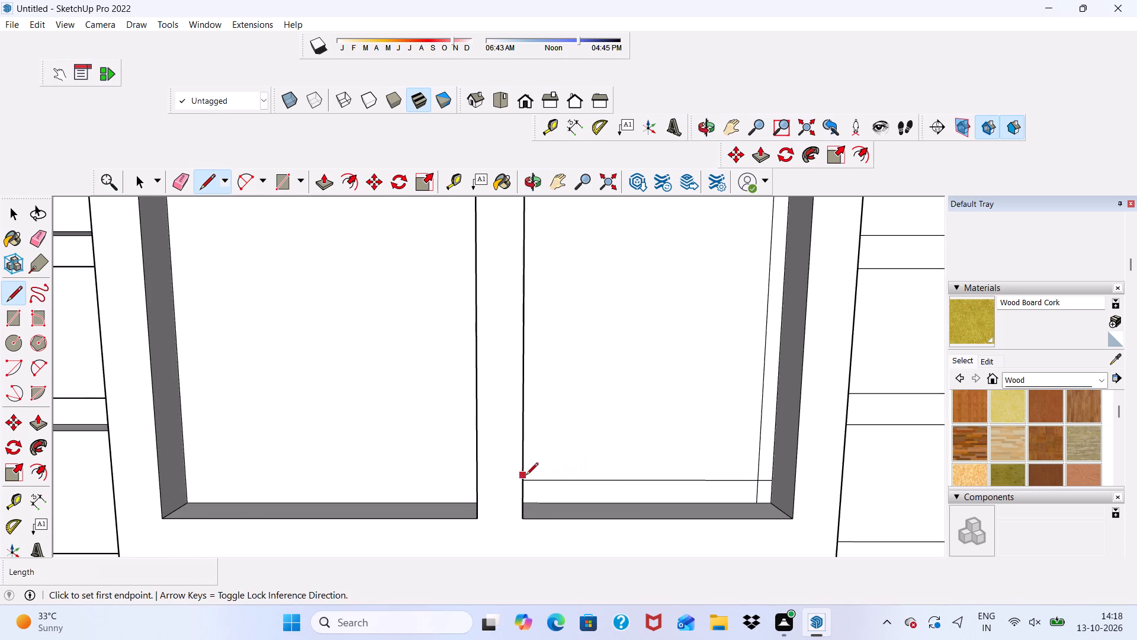
pyautogui.moveTo(526, 476); pyautogui.dragTo(453, 511, button='middle')
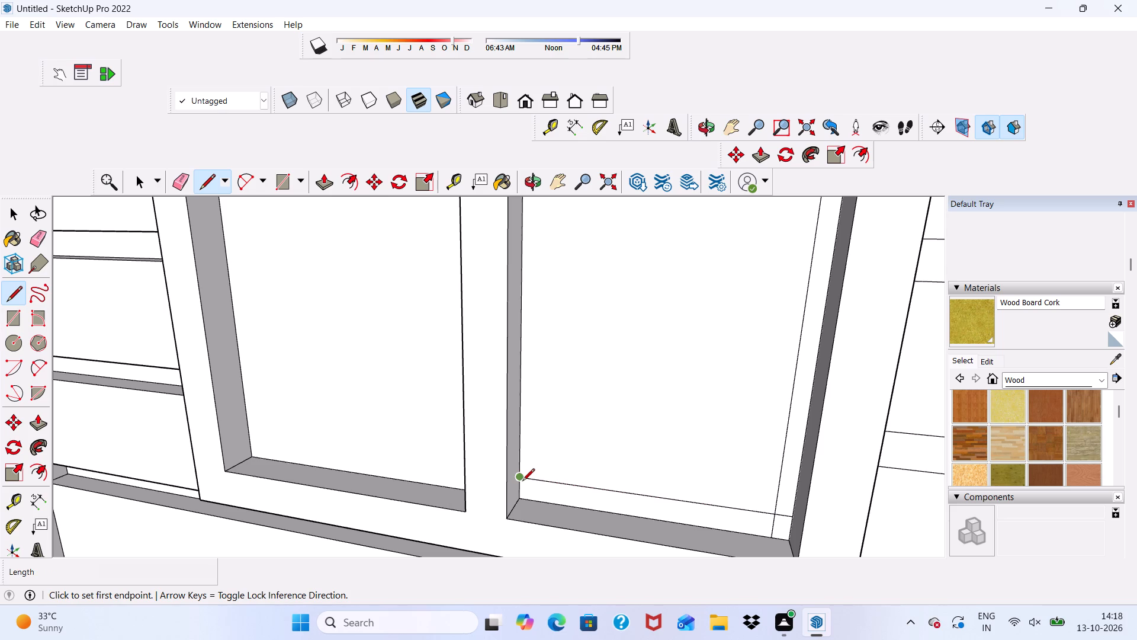
pyautogui.click(519, 481)
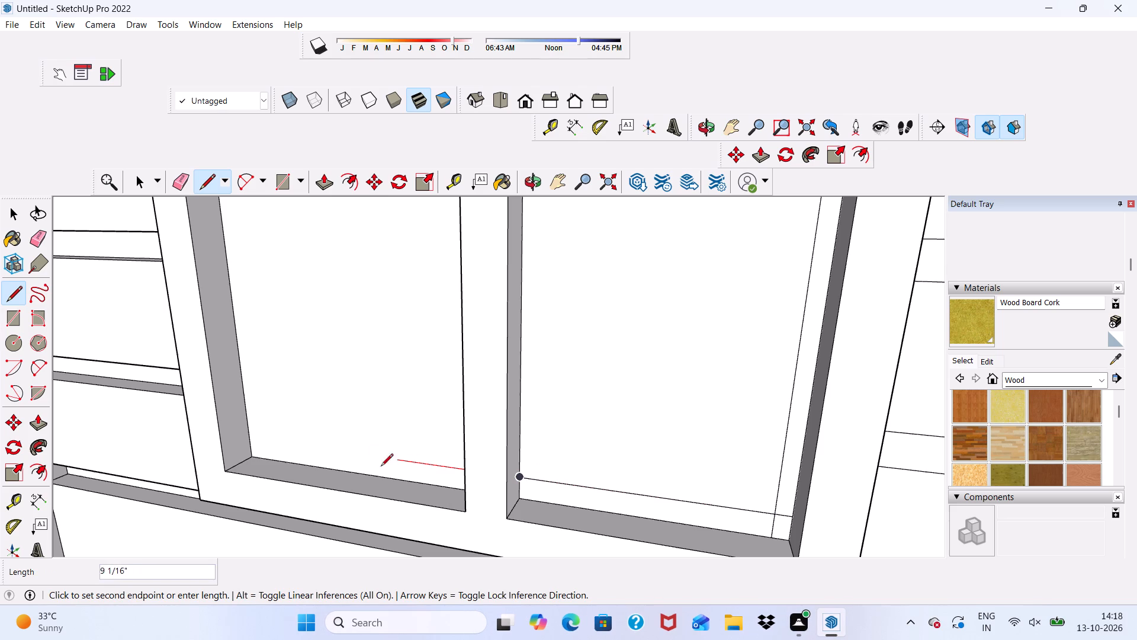
pyautogui.click(245, 443)
# Draw a vertical line about 2' 9 1/16" long just inside the left pane's outer edge, from the lower horizontal line to the upper one.
pyautogui.scroll(-11, 249, 449)
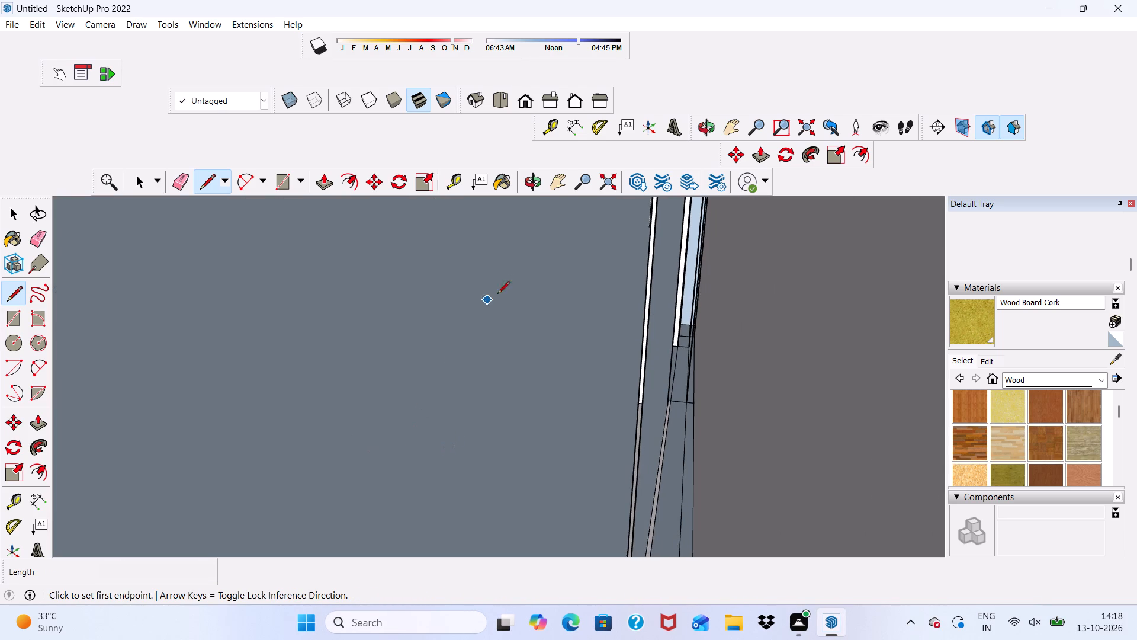
pyautogui.click(521, 105)
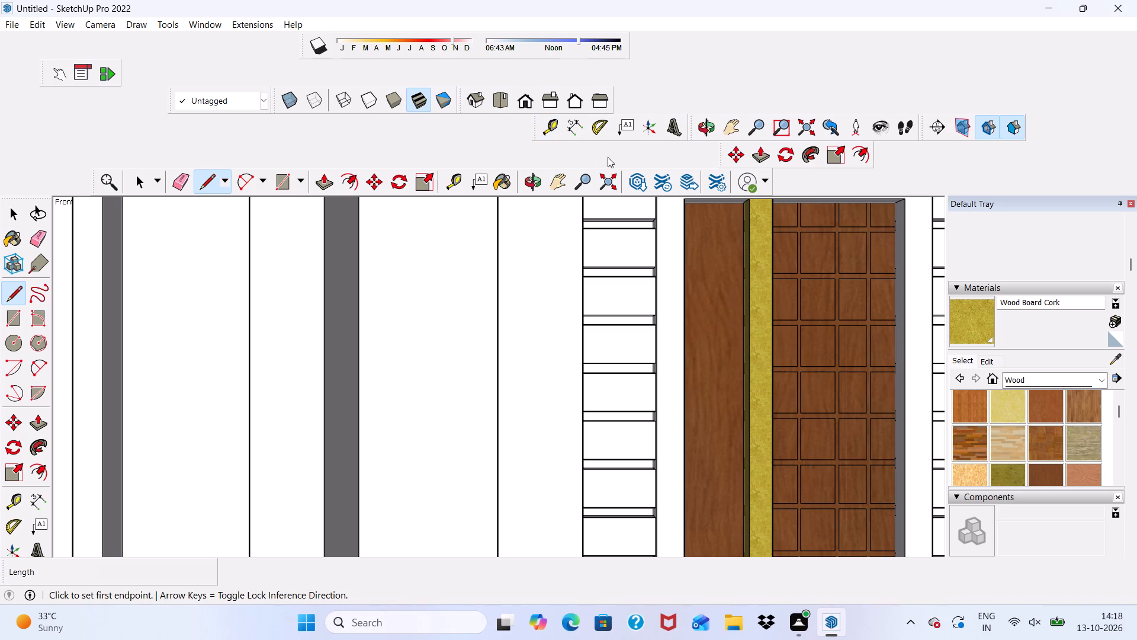
pyautogui.scroll(-8, 547, 253)
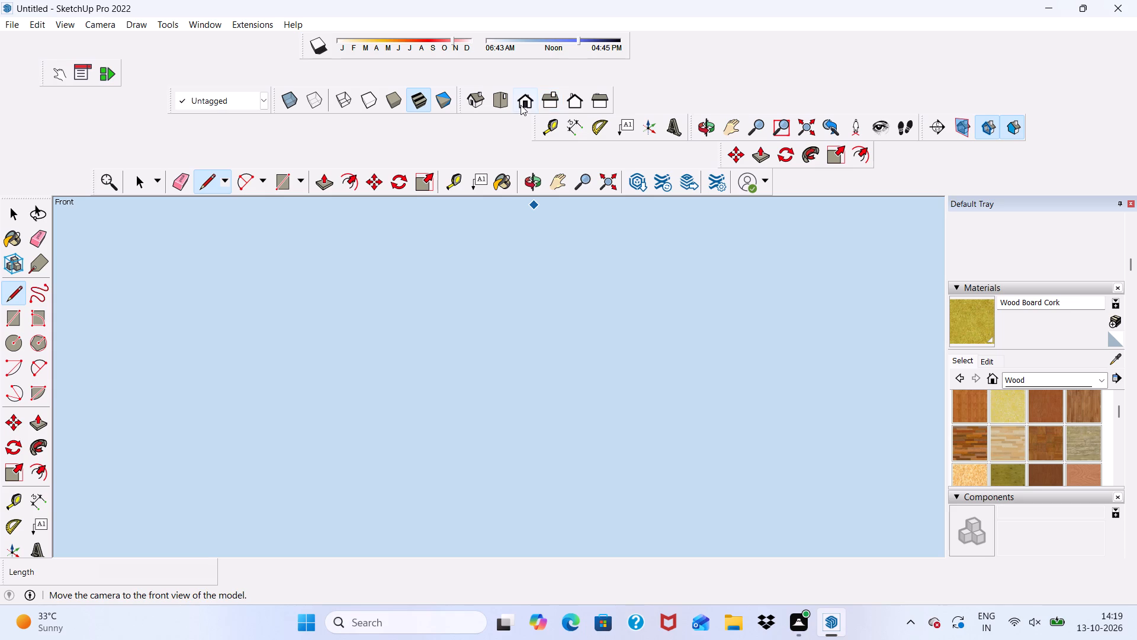
pyautogui.click(534, 100)
pyautogui.scroll(-20, 560, 231)
pyautogui.scroll(-1, 560, 231)
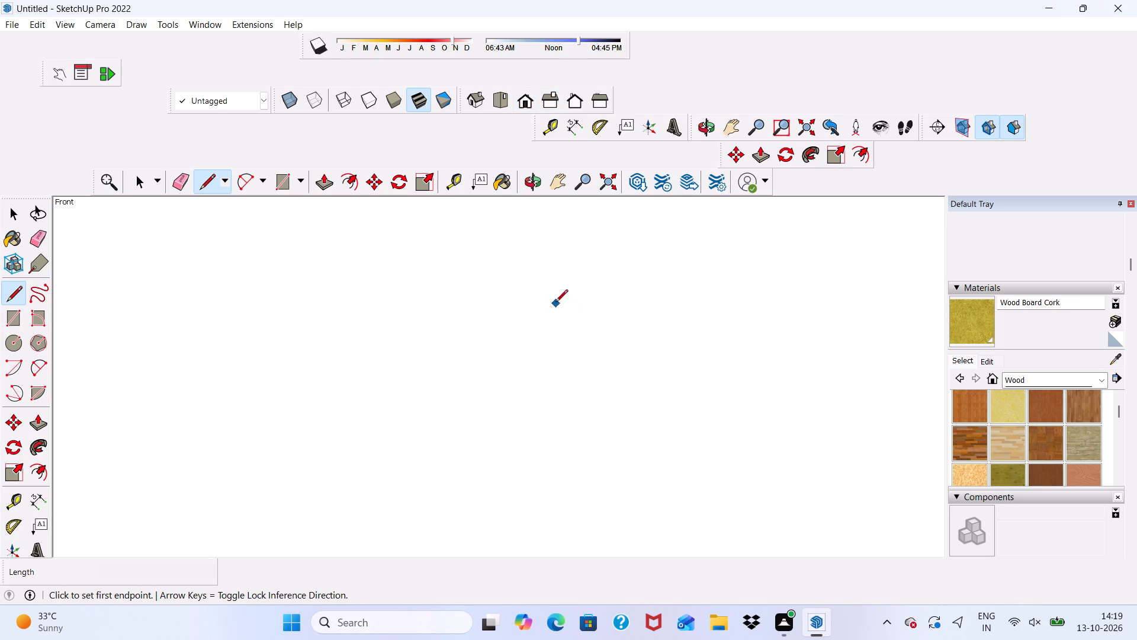
pyautogui.scroll(-4, 555, 303)
pyautogui.scroll(-20, 531, 295)
pyautogui.scroll(-11, 531, 295)
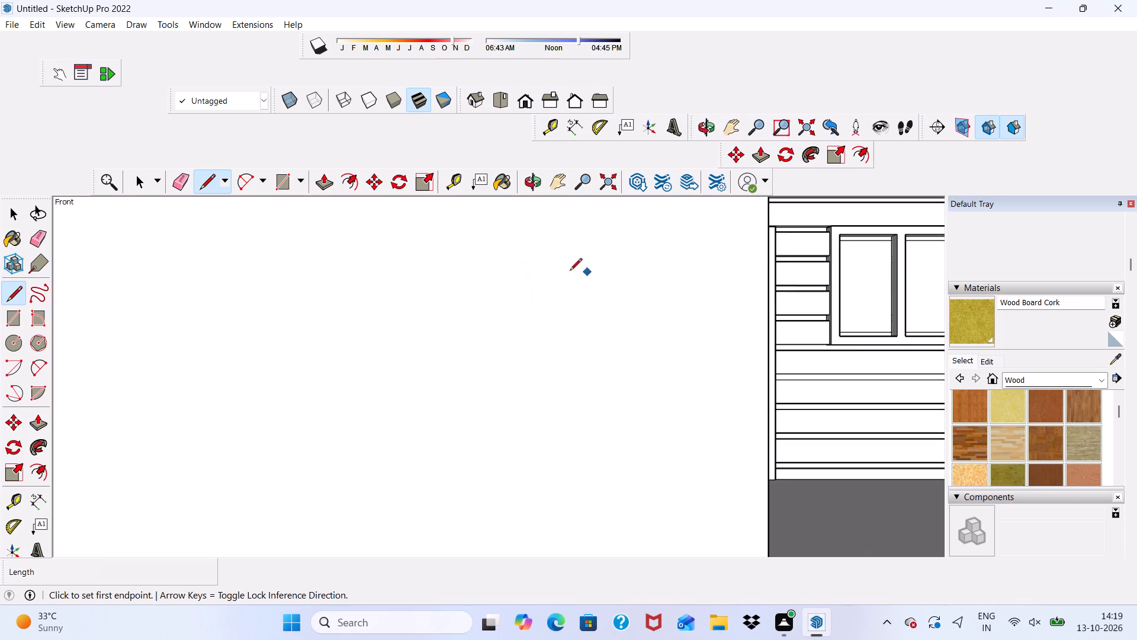
pyautogui.scroll(-16, 570, 271)
pyautogui.scroll(16, 765, 272)
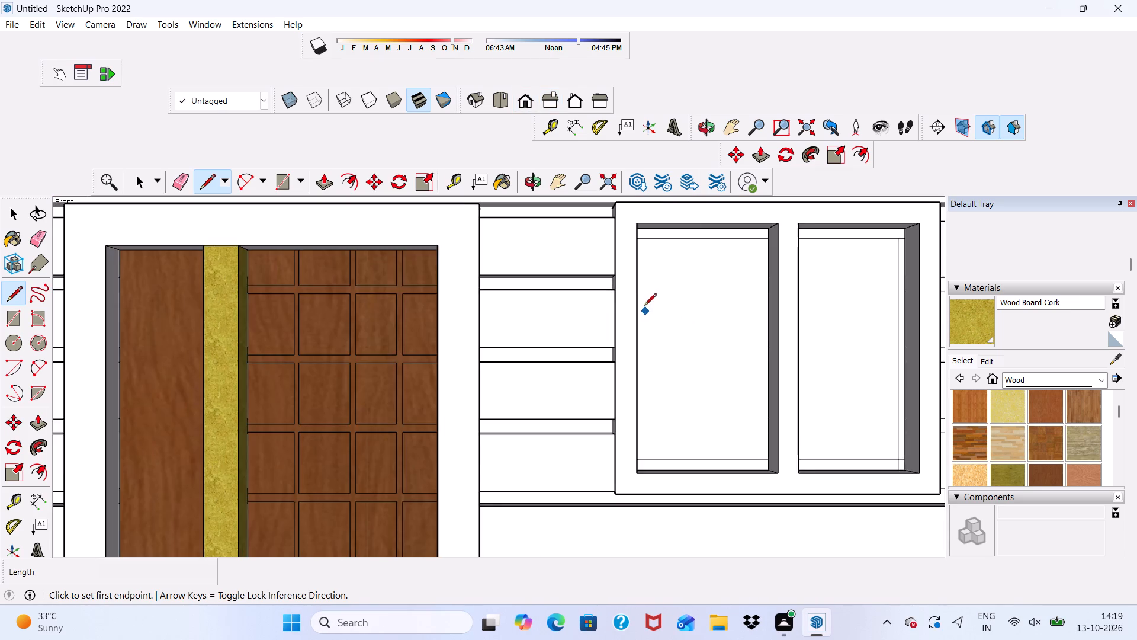
pyautogui.moveTo(651, 306); pyautogui.dragTo(530, 316, button='middle')
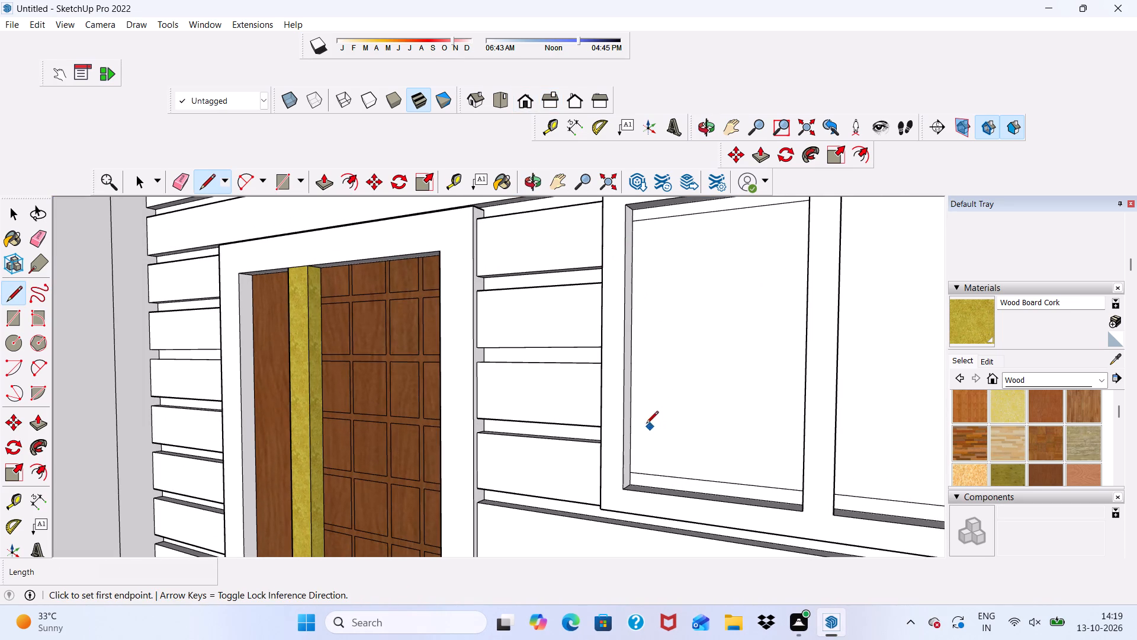
pyautogui.scroll(1, 940, 433)
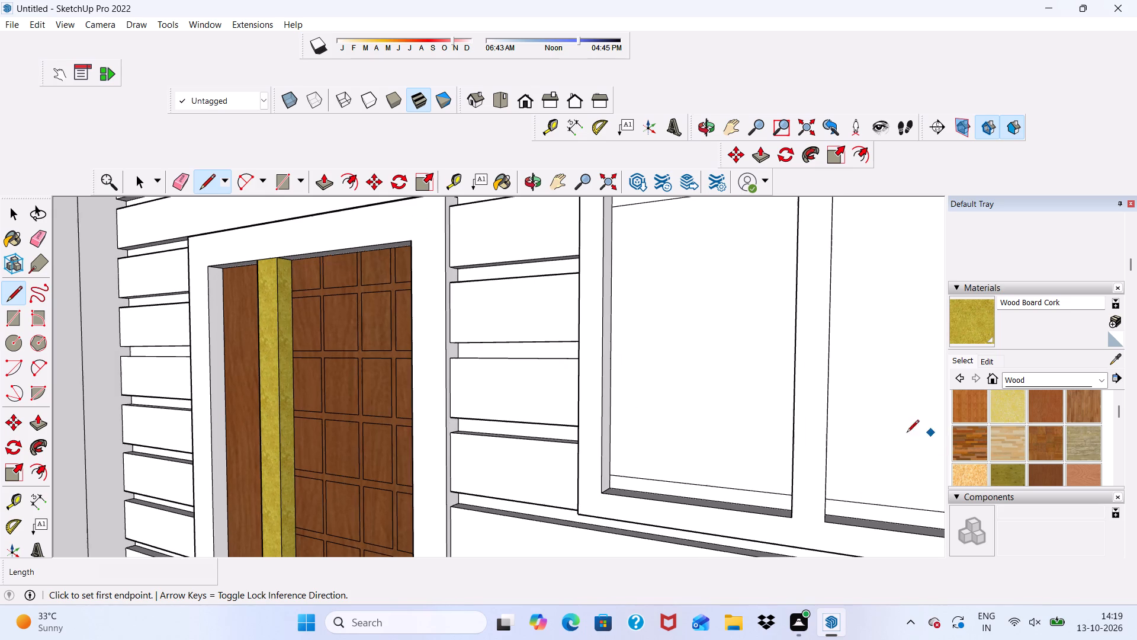
pyautogui.scroll(2, 618, 484)
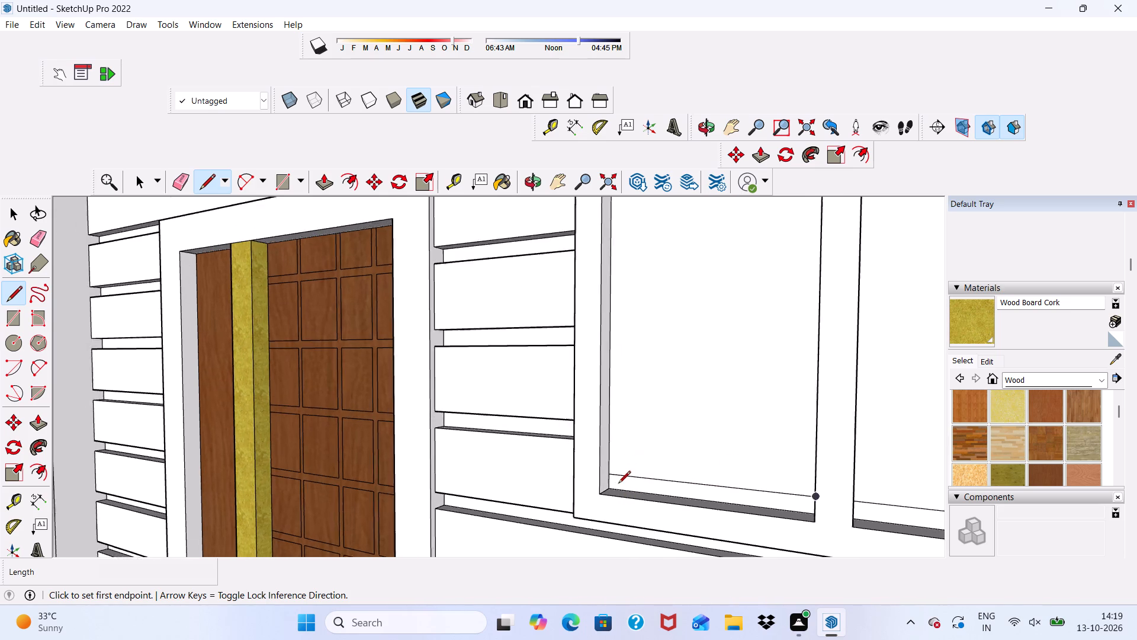
pyautogui.scroll(2, 618, 484)
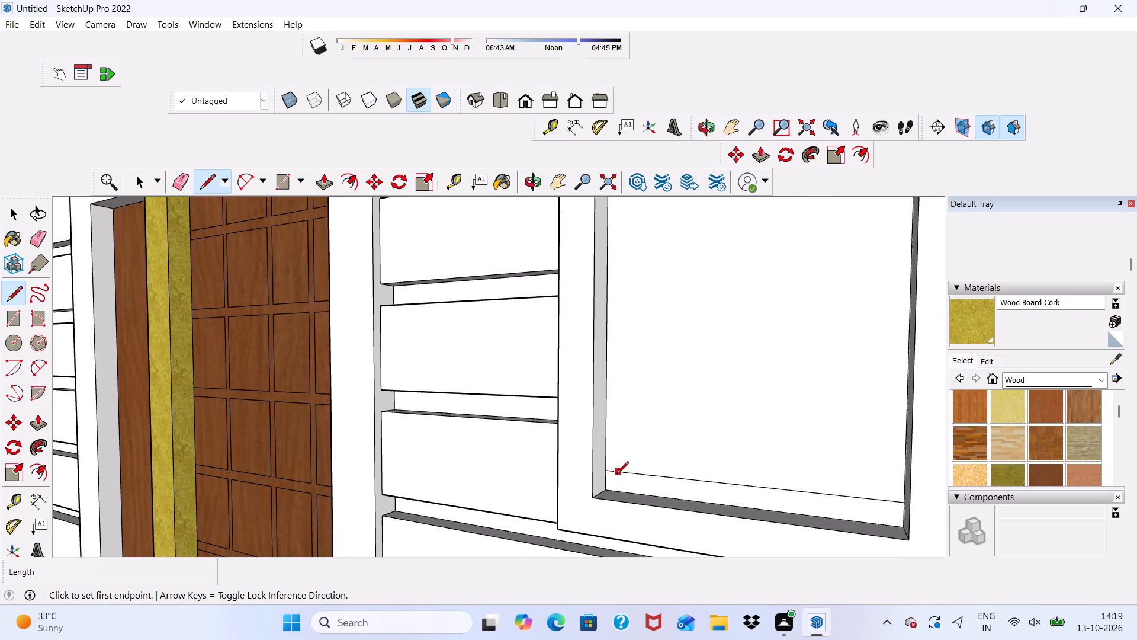
pyautogui.click(623, 473)
pyautogui.scroll(-5, 623, 473)
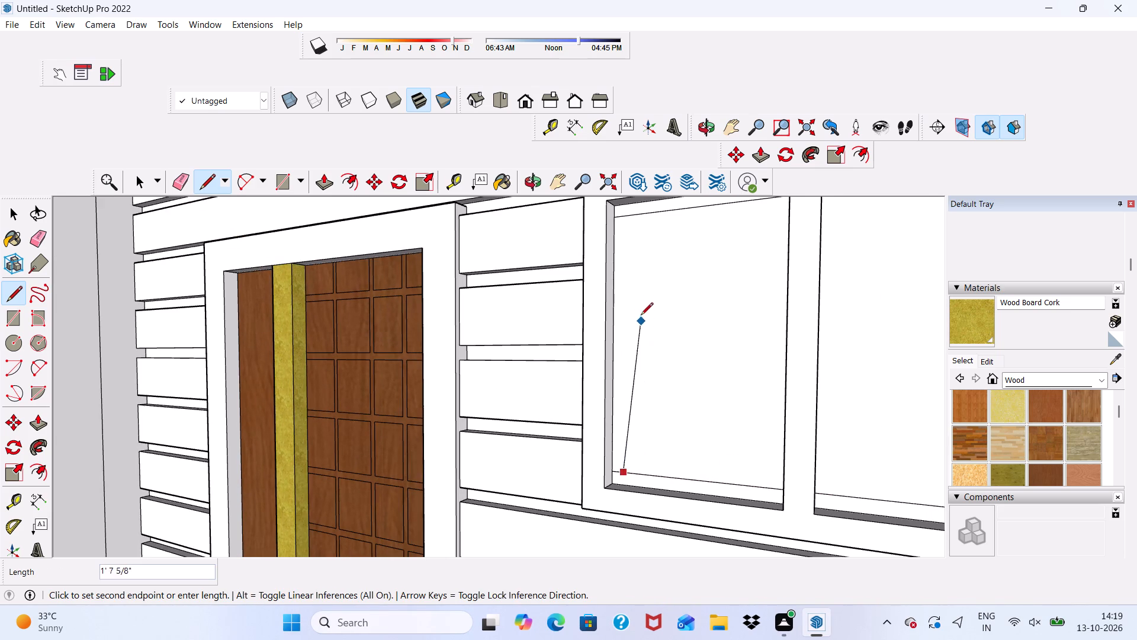
pyautogui.scroll(4, 624, 223)
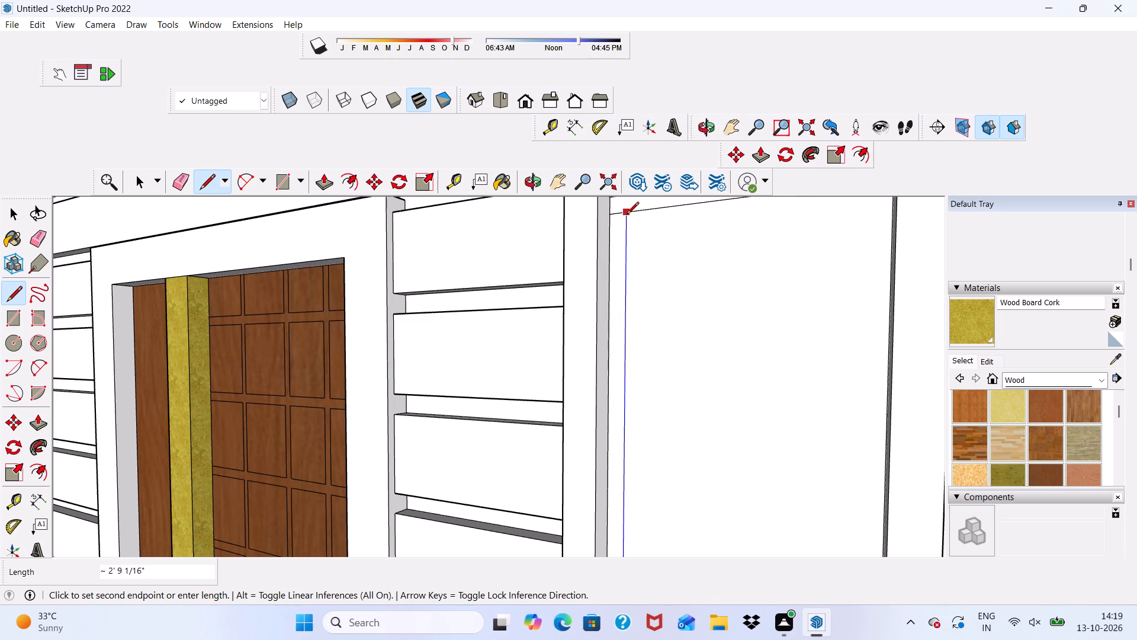
pyautogui.click(627, 215)
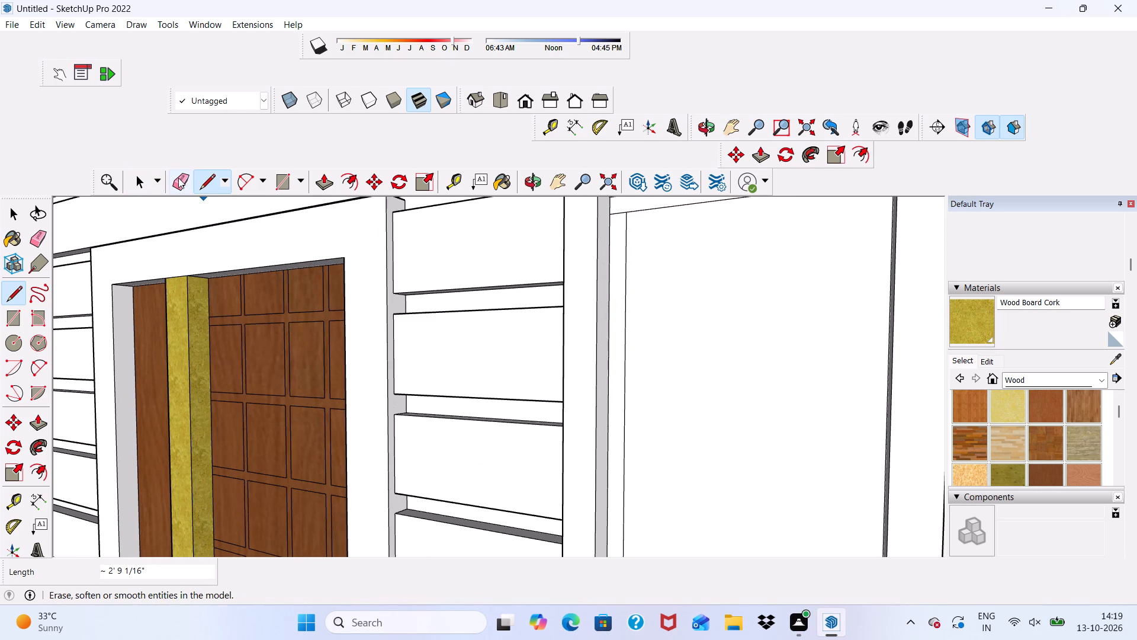
# Erase the line ends that extend past the inner frame at the left pane's upper and lower outer corners.
pyautogui.click(181, 184)
pyautogui.scroll(2, 654, 256)
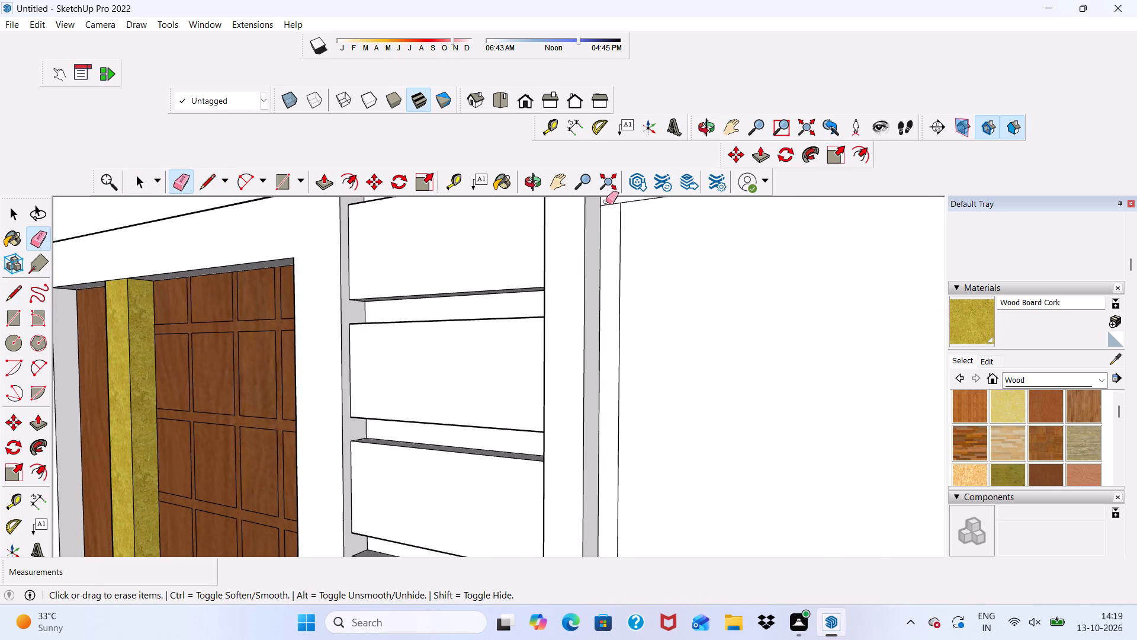
pyautogui.moveTo(608, 201); pyautogui.dragTo(605, 217)
pyautogui.scroll(-11, 602, 241)
pyautogui.scroll(3, 636, 491)
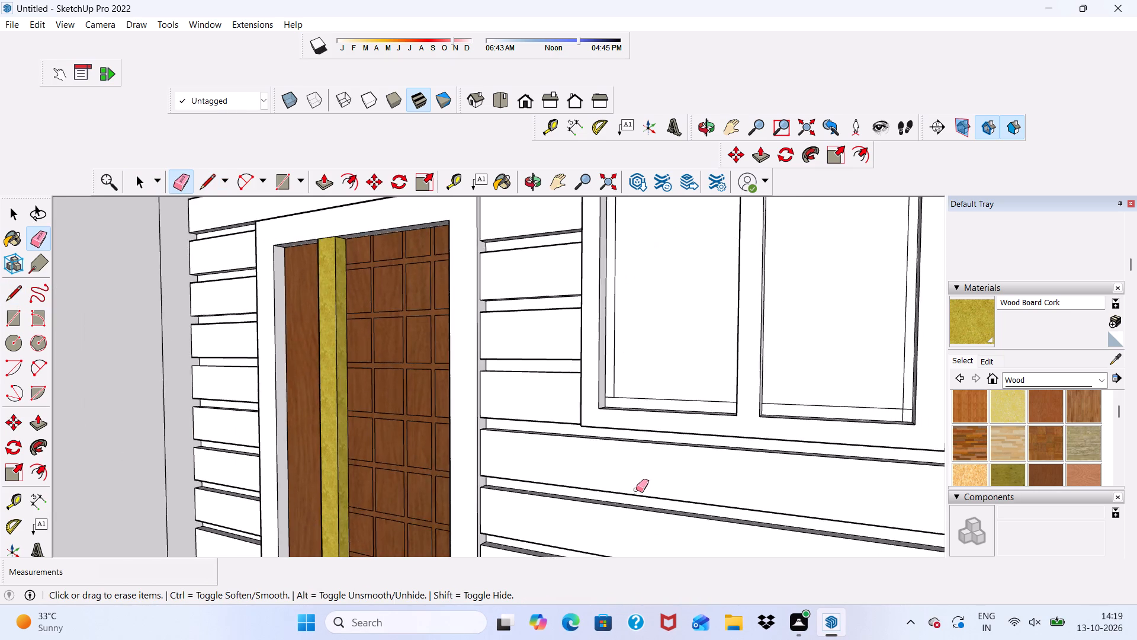
pyautogui.scroll(8, 636, 489)
pyautogui.moveTo(608, 370); pyautogui.dragTo(608, 381)
pyautogui.scroll(-5, 483, 392)
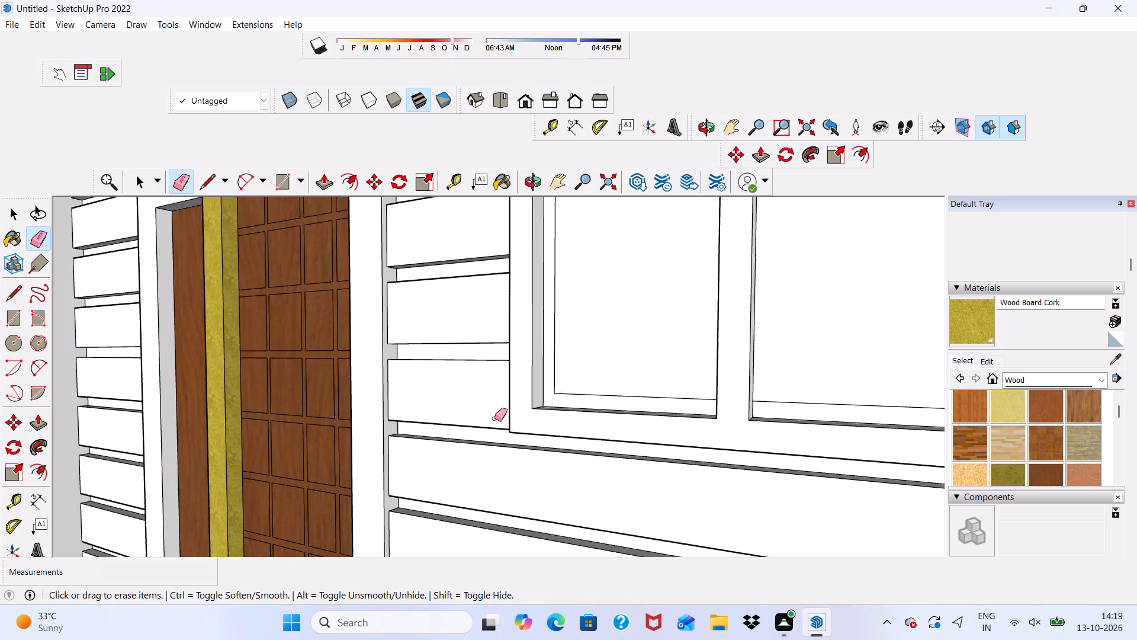
# Erase the line ends that extend past the inner frame at the right pane's lower and upper outer corners.
pyautogui.scroll(-7, 494, 418)
pyautogui.scroll(1, 525, 383)
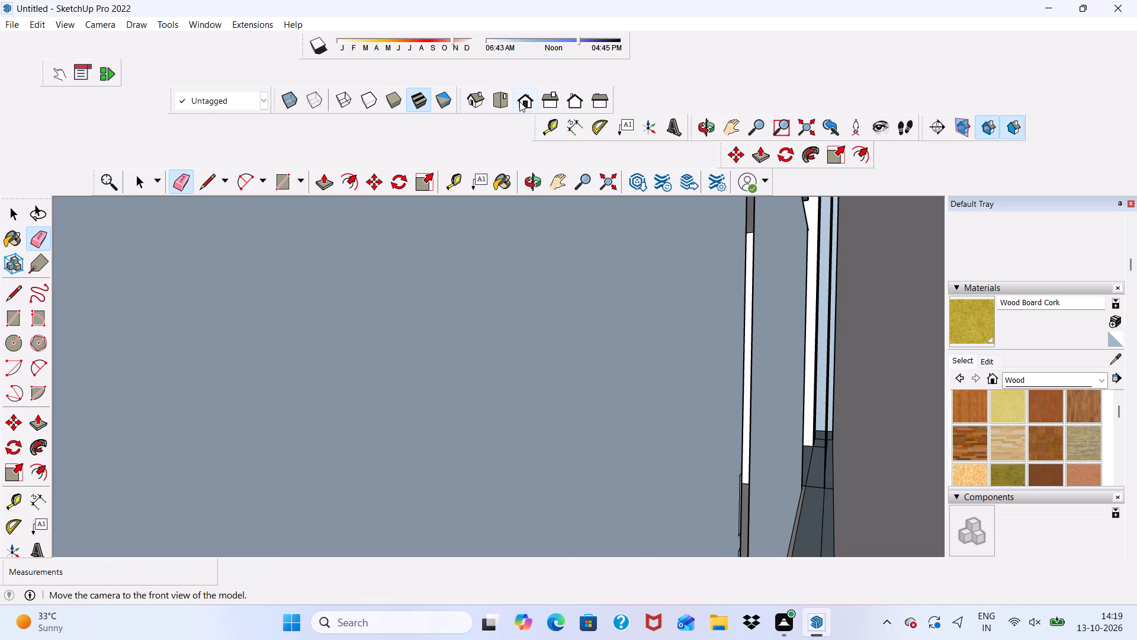
pyautogui.click(519, 101)
pyautogui.scroll(-5, 557, 262)
pyautogui.scroll(-2, 660, 377)
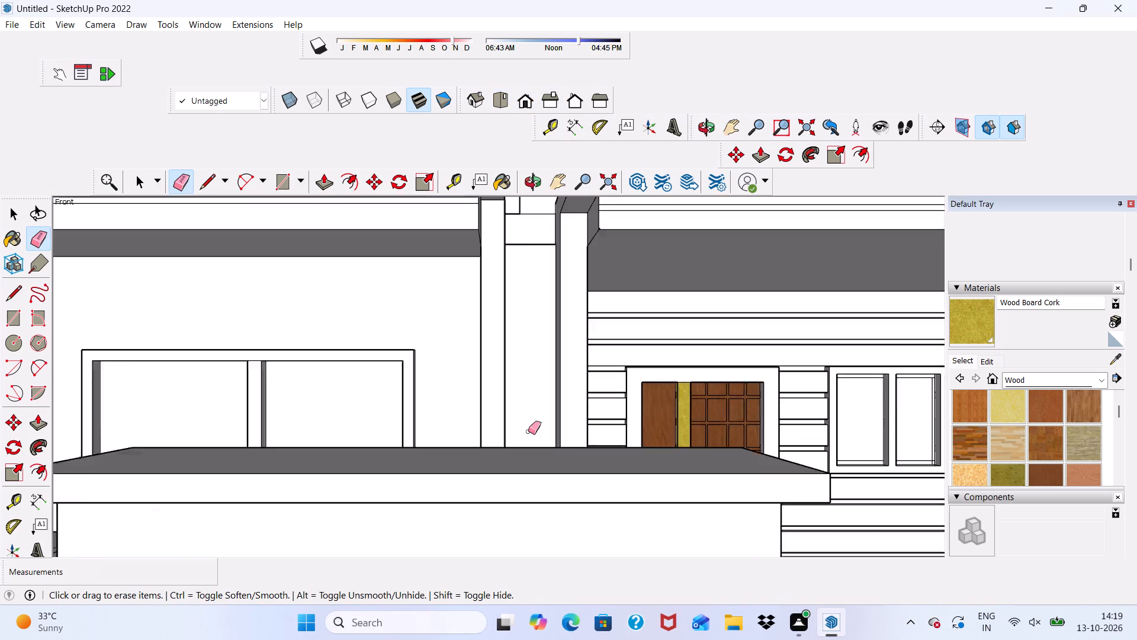
pyautogui.scroll(-2, 528, 431)
pyautogui.scroll(3, 924, 421)
pyautogui.scroll(15, 907, 479)
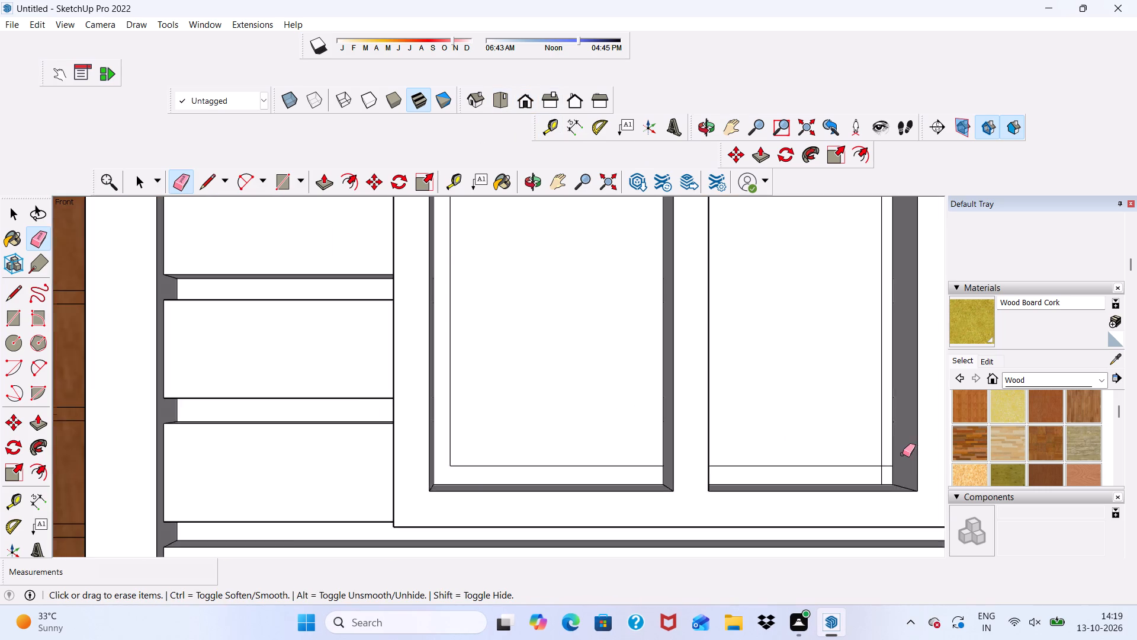
pyautogui.scroll(14, 902, 454)
pyautogui.moveTo(873, 465); pyautogui.dragTo(857, 502)
pyautogui.scroll(-15, 824, 501)
pyautogui.scroll(1, 763, 351)
pyautogui.scroll(-5, 757, 385)
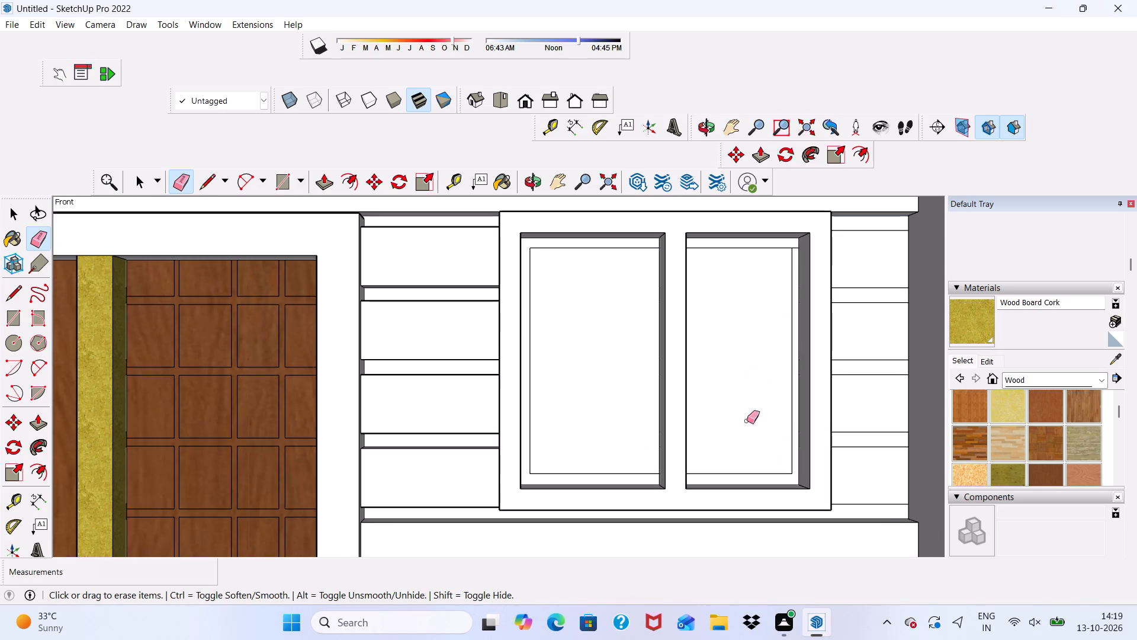
pyautogui.scroll(14, 784, 243)
pyautogui.moveTo(817, 261); pyautogui.dragTo(817, 273)
pyautogui.scroll(-8, 801, 282)
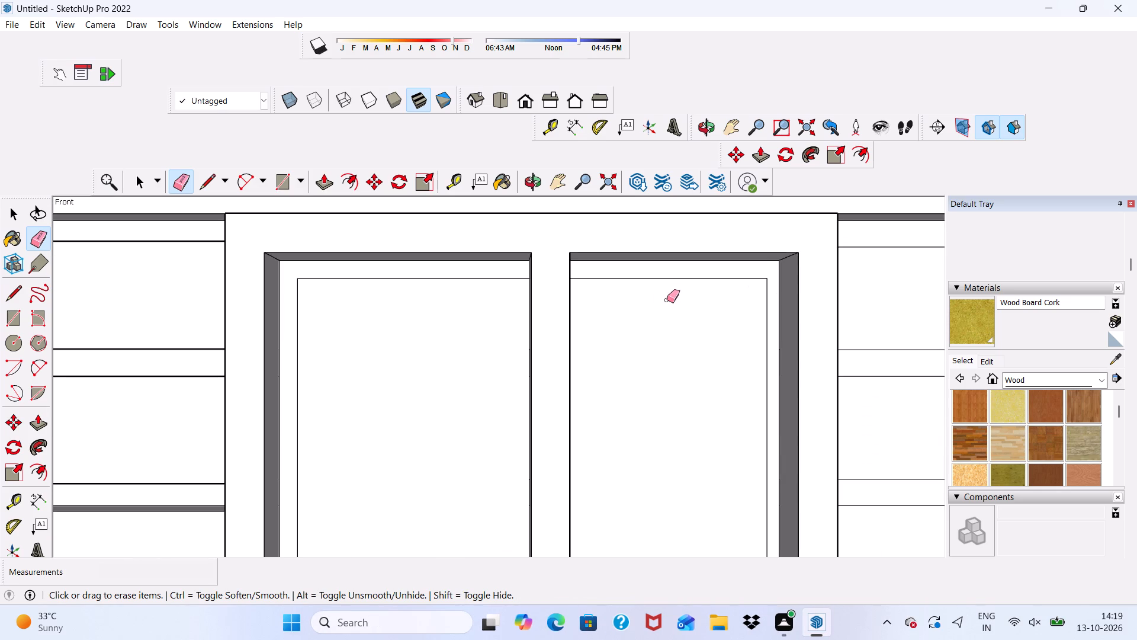
# Paint the inner frame strips around the left and right window panes with Wood Veneer 01.
pyautogui.press('space')
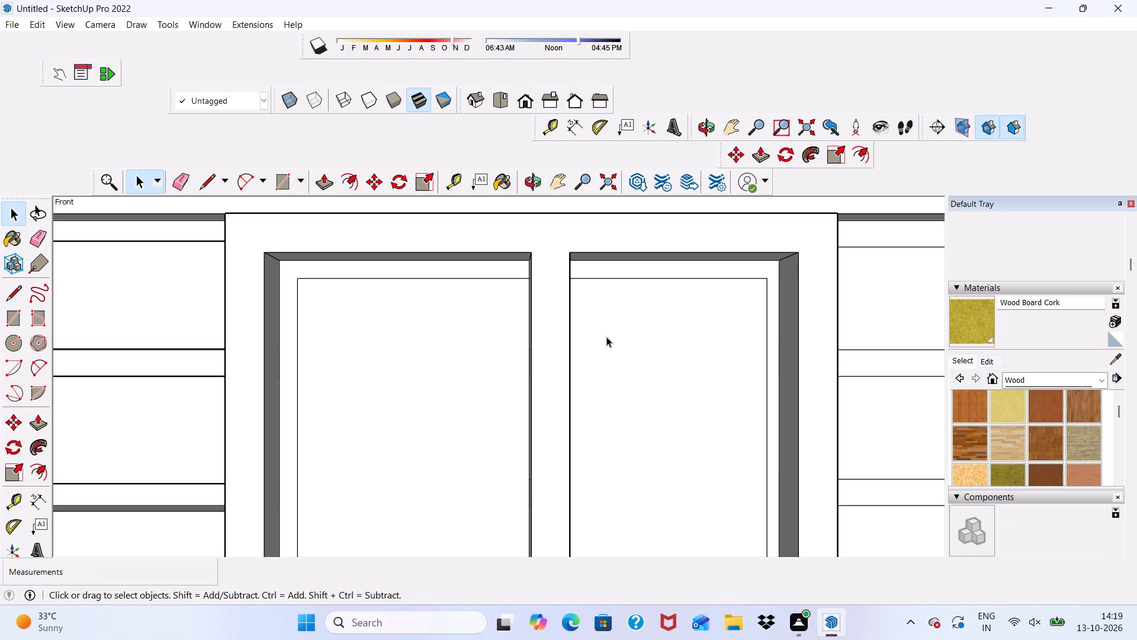
pyautogui.scroll(4, 397, 283)
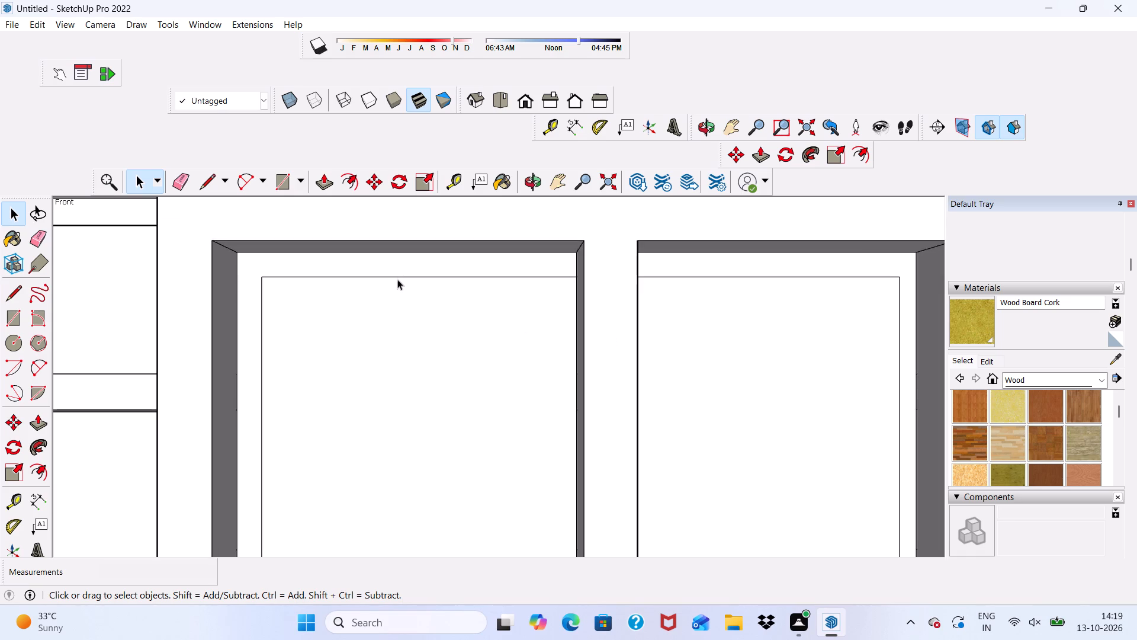
pyautogui.click(397, 269)
pyautogui.scroll(-5, 415, 257)
pyautogui.moveTo(548, 245); pyautogui.dragTo(436, 257, button='middle')
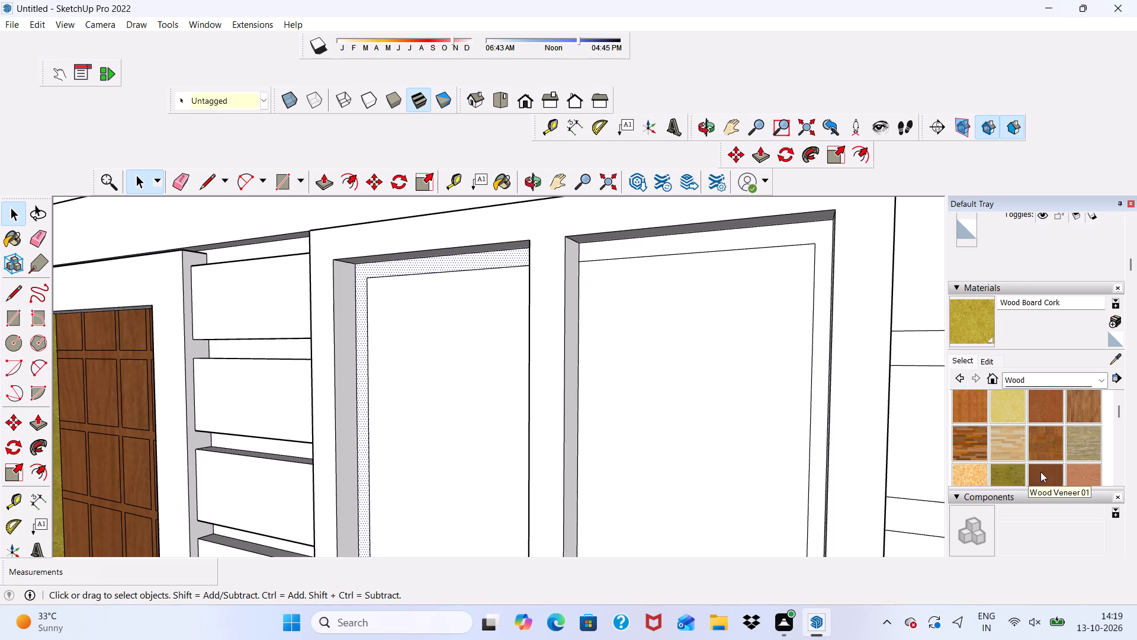
pyautogui.click(1040, 472)
pyautogui.scroll(3, 339, 334)
pyautogui.click(370, 254)
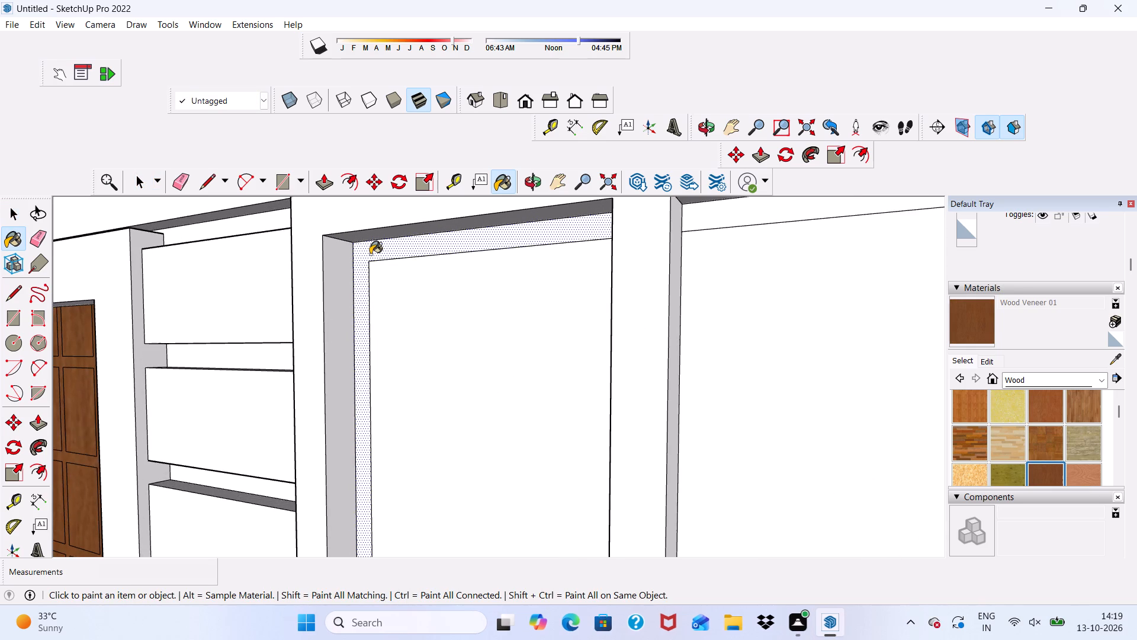
pyautogui.scroll(-4, 383, 274)
pyautogui.moveTo(653, 272); pyautogui.dragTo(707, 271, button='middle')
pyautogui.click(692, 245)
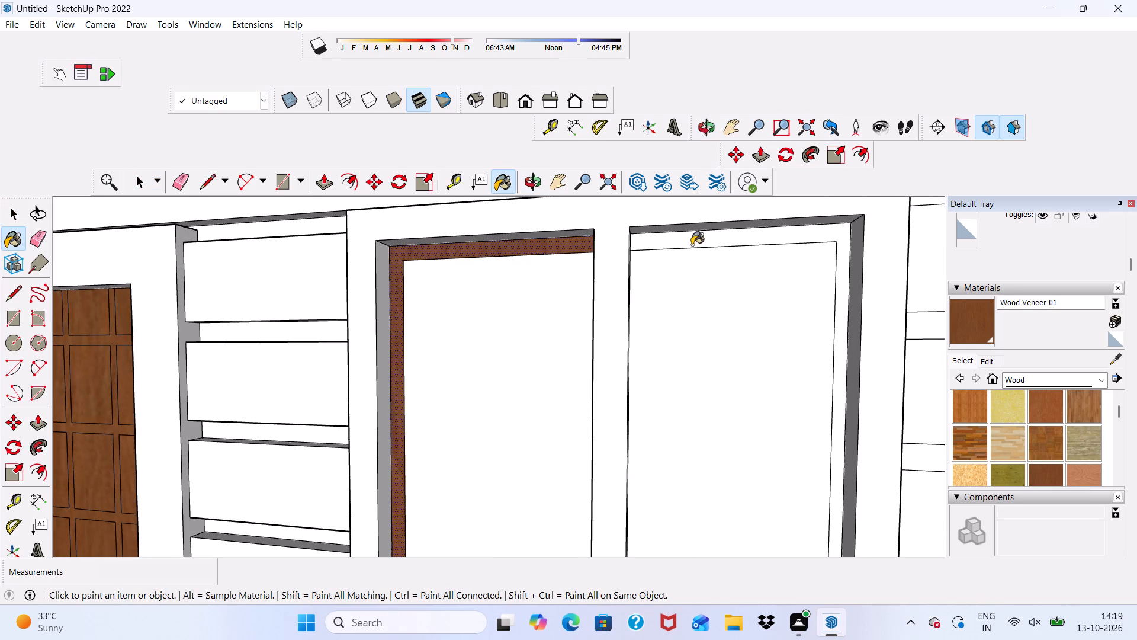
# Paint the reveals on both sides of the ground-floor window's centre mullion with Wood Veneer 01.
pyautogui.moveTo(641, 256); pyautogui.dragTo(753, 253, button='middle')
pyautogui.scroll(-5, 635, 306)
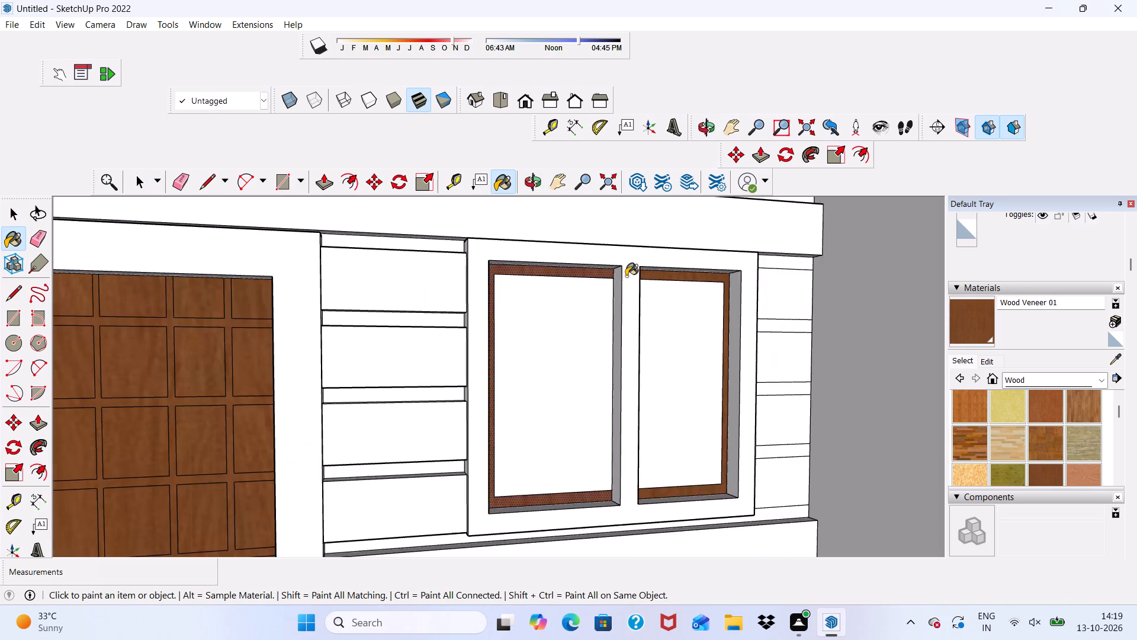
pyautogui.scroll(-5, 626, 276)
pyautogui.moveTo(636, 307); pyautogui.dragTo(432, 337, button='middle')
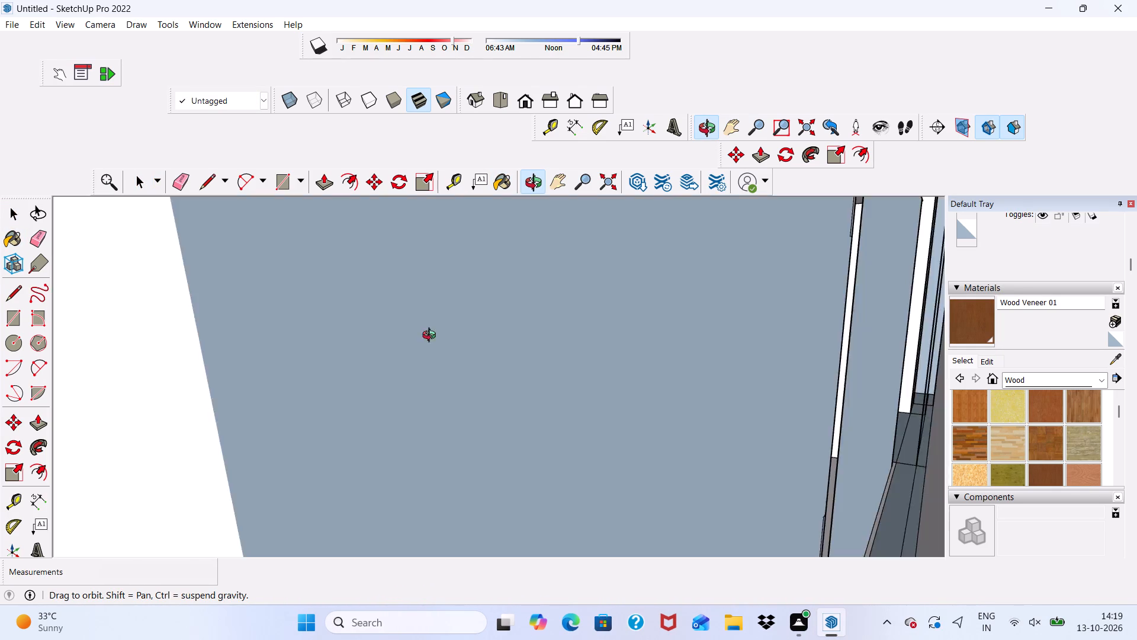
pyautogui.moveTo(432, 337); pyautogui.dragTo(620, 315, button='middle')
pyautogui.scroll(8, 621, 314)
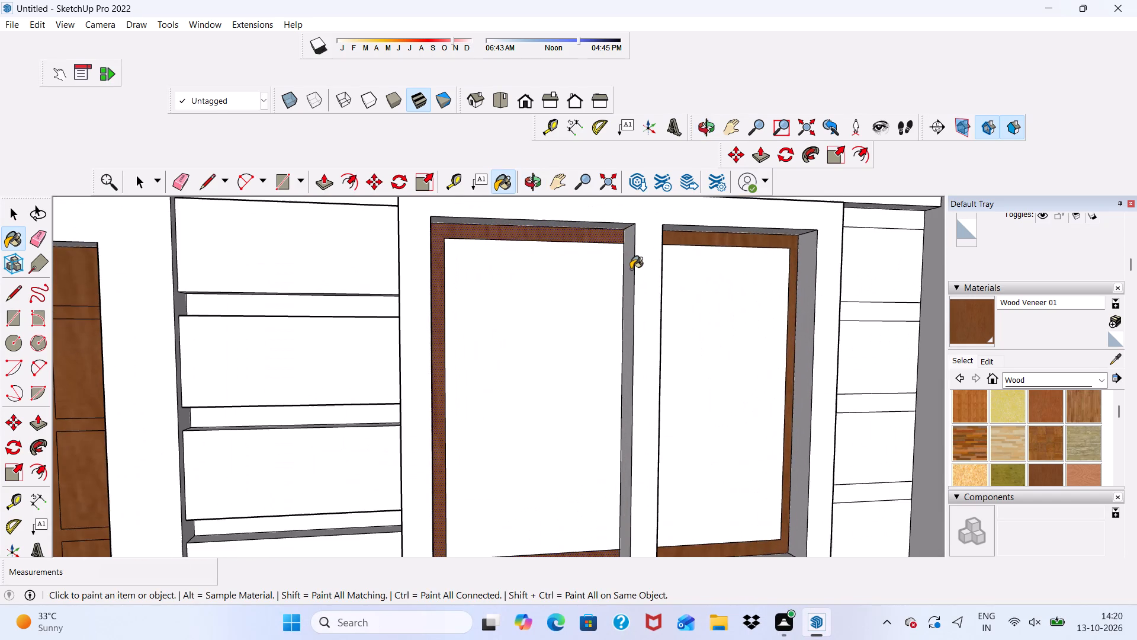
pyautogui.click(631, 269)
pyautogui.scroll(-1, 631, 269)
pyautogui.moveTo(631, 269); pyautogui.dragTo(451, 312, button='middle')
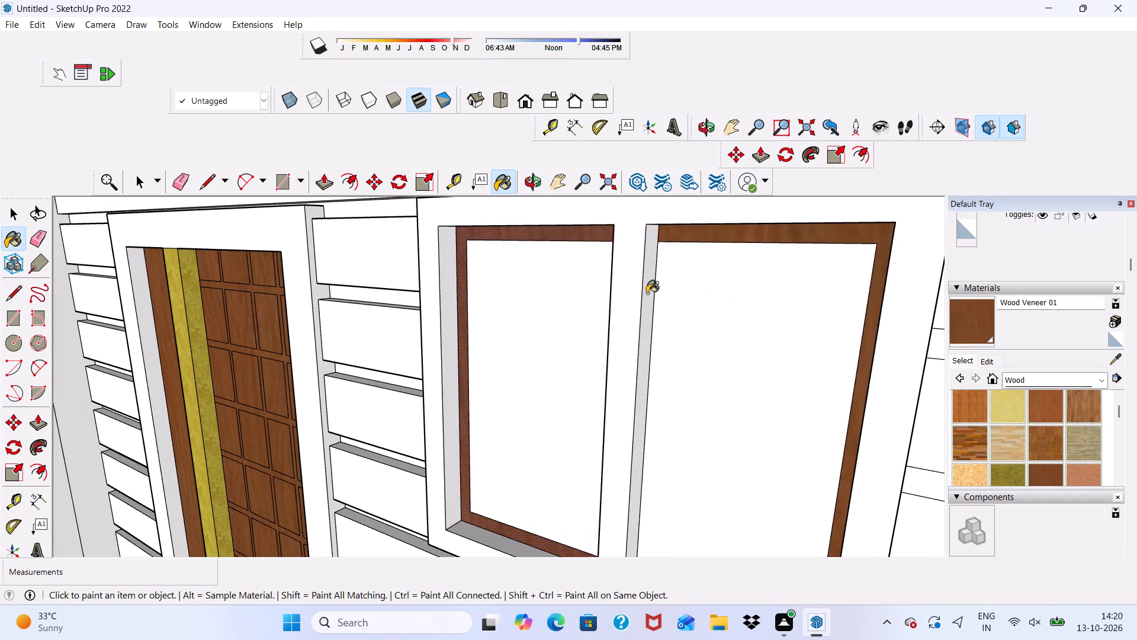
pyautogui.click(648, 293)
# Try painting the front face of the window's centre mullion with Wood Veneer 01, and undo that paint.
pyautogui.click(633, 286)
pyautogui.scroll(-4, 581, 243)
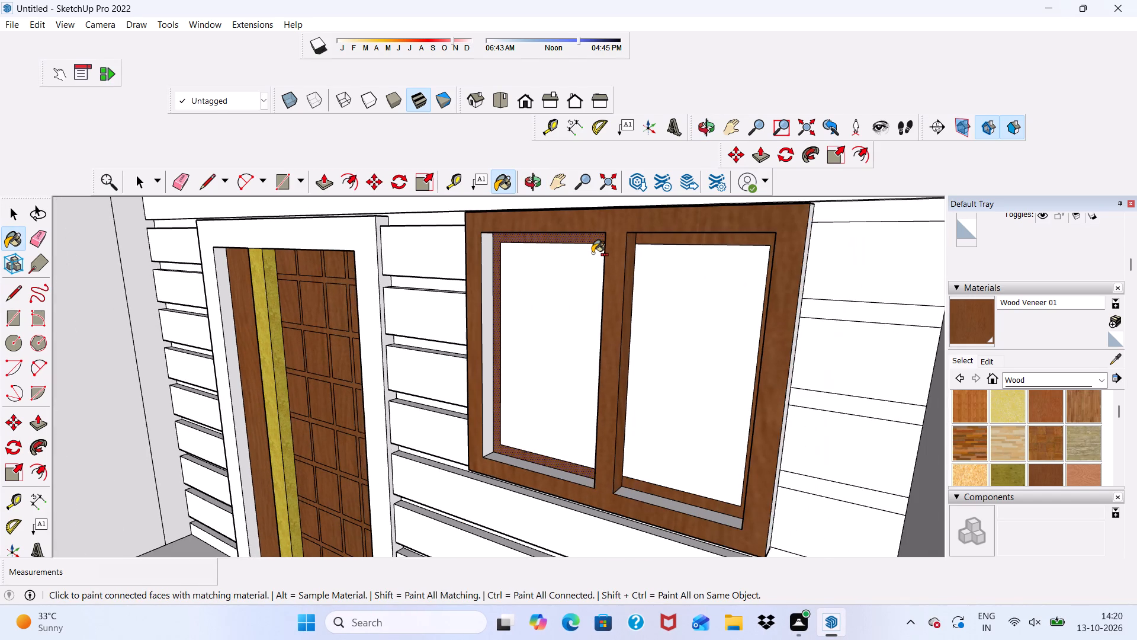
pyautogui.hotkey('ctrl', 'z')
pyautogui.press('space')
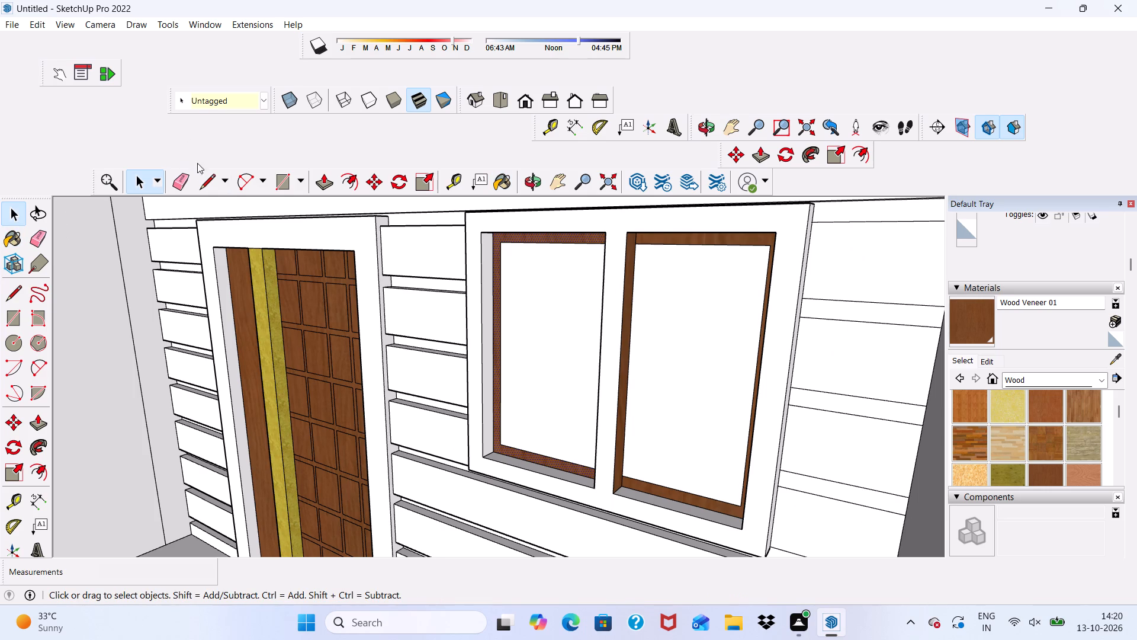
# Draw a line about 2 15/16" long across the upper end of the window's centre mullion, between the two pane openings.
pyautogui.click(211, 175)
pyautogui.scroll(3, 629, 229)
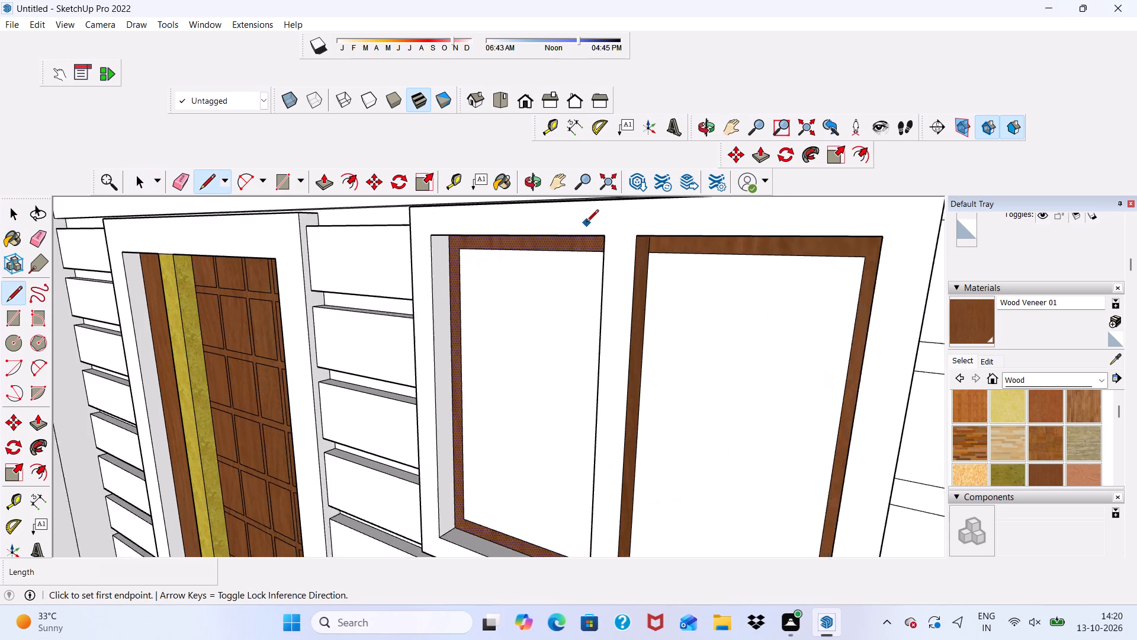
pyautogui.scroll(2, 586, 223)
pyautogui.click(607, 234)
pyautogui.click(641, 232)
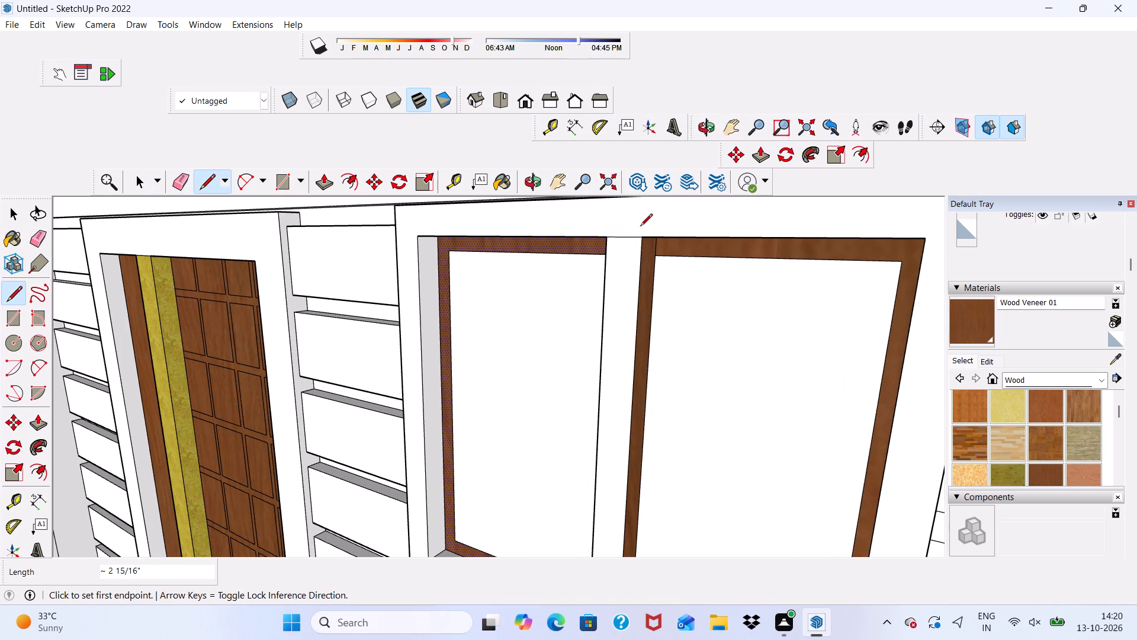
# Draw a line about 2 15/16" long across the lower end of the centre mullion, between the two panes' lower corners.
pyautogui.scroll(-14, 600, 184)
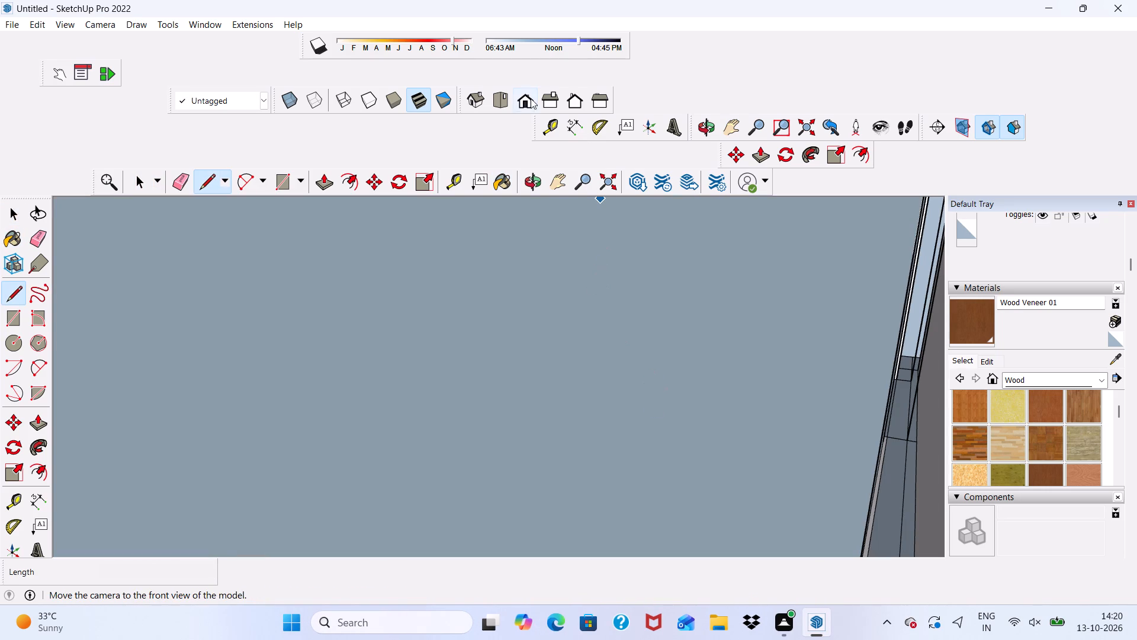
pyautogui.click(522, 102)
pyautogui.scroll(-4, 599, 225)
pyautogui.scroll(-15, 515, 261)
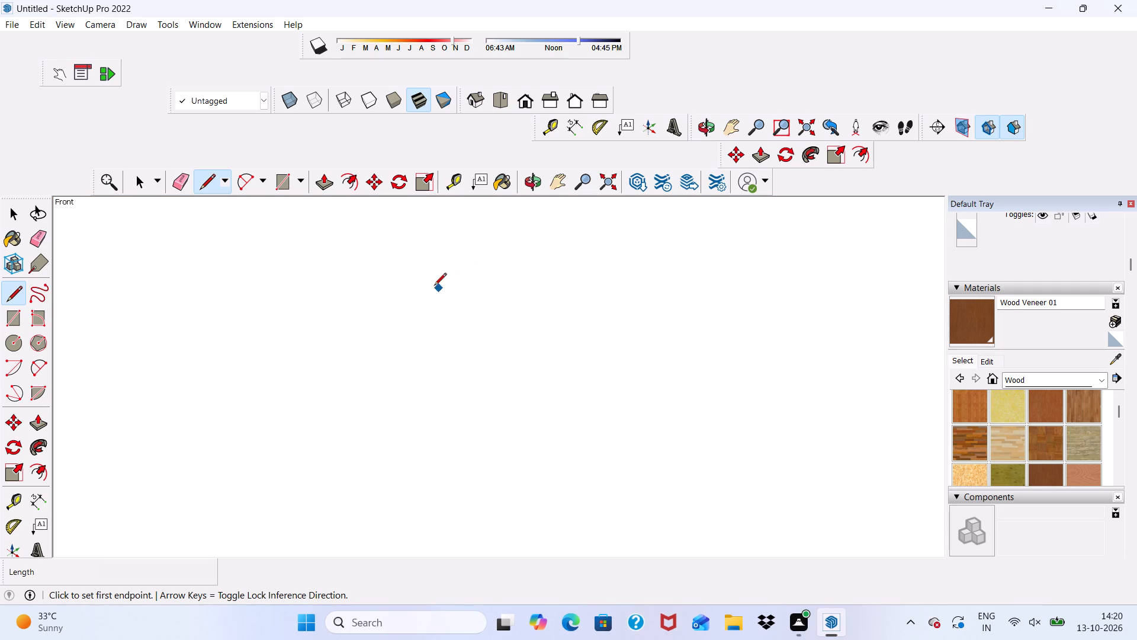
pyautogui.scroll(-20, 434, 286)
pyautogui.scroll(-12, 434, 286)
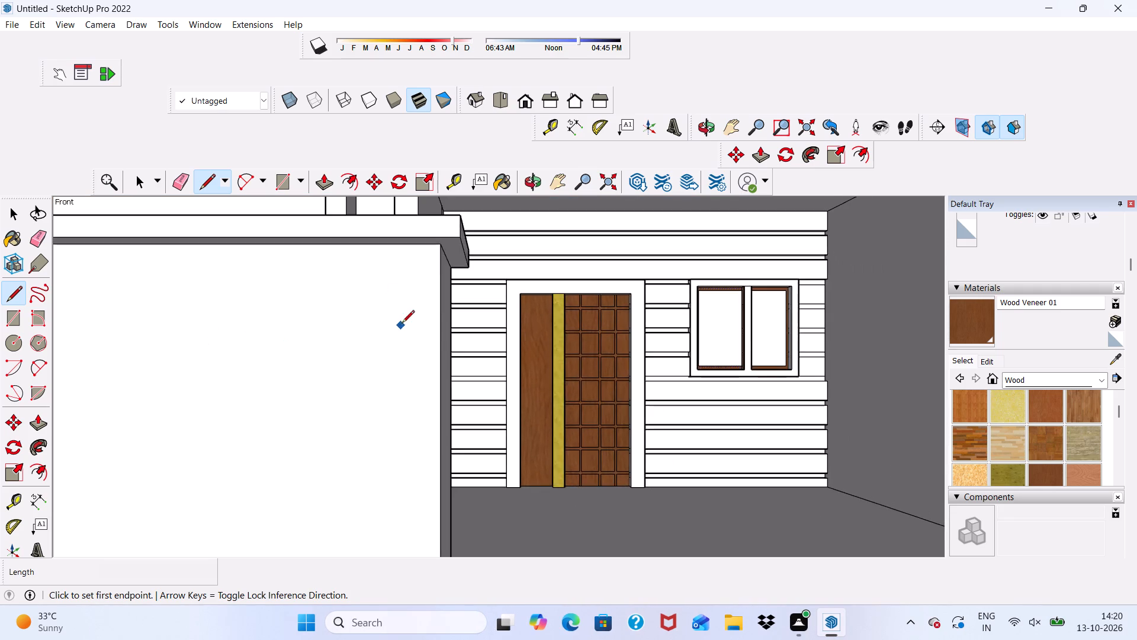
pyautogui.scroll(-6, 404, 325)
pyautogui.scroll(3, 0, 267)
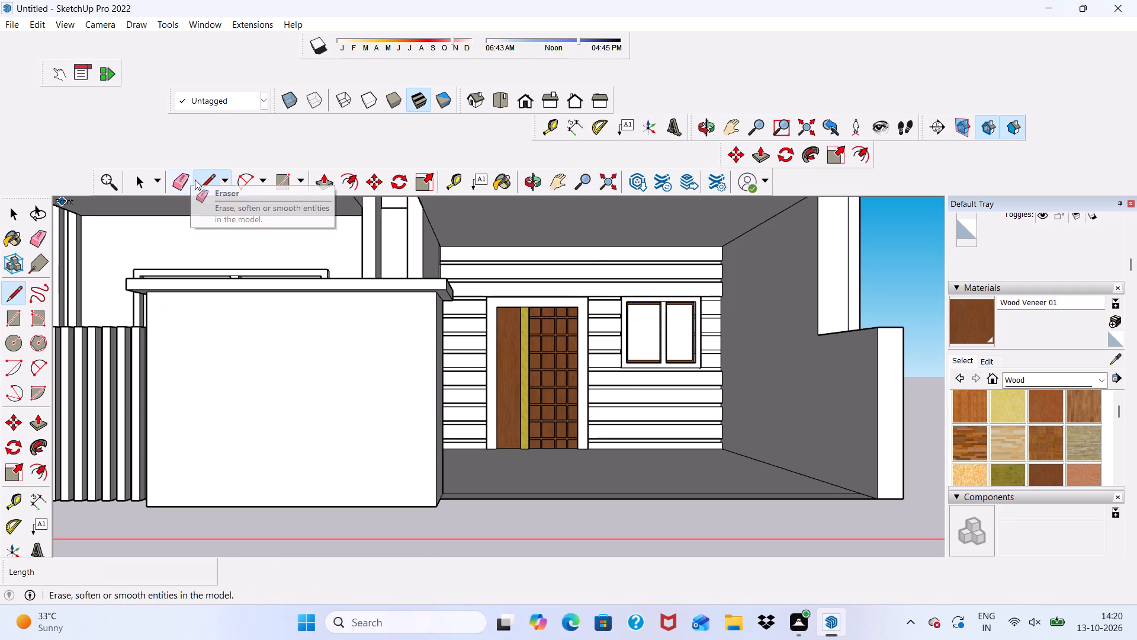
pyautogui.scroll(7, 685, 393)
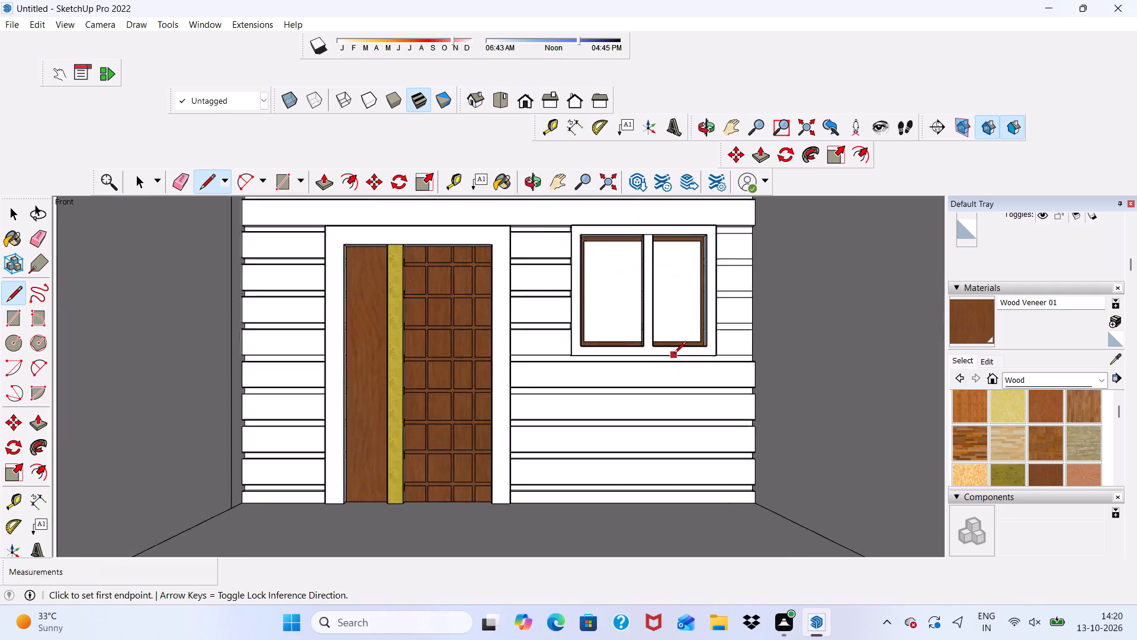
pyautogui.scroll(8, 674, 354)
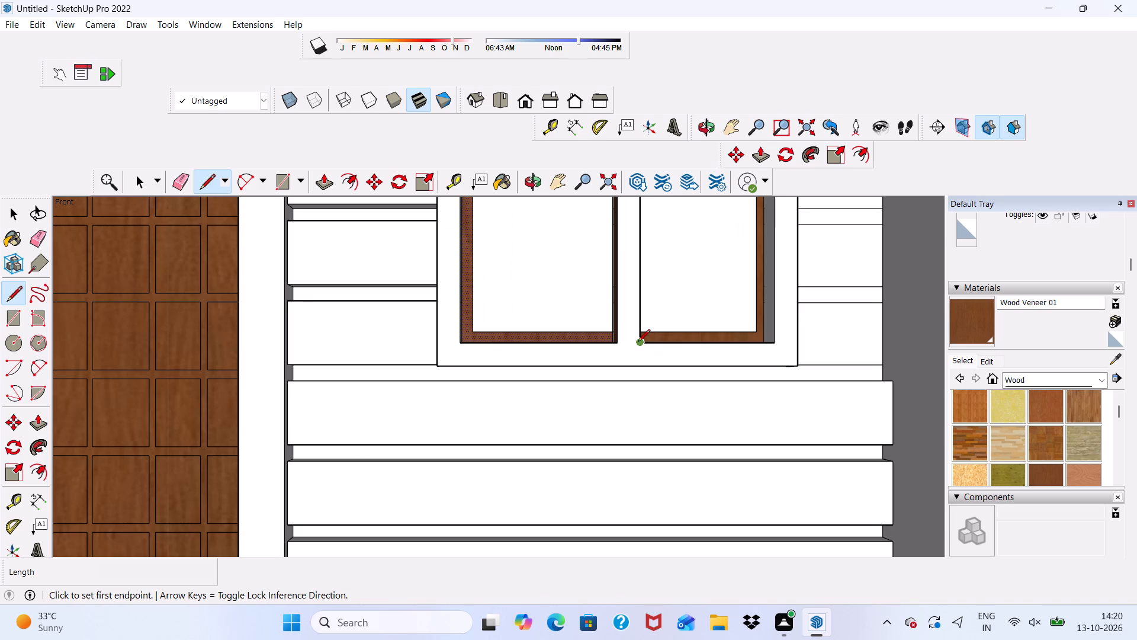
pyautogui.click(640, 345)
pyautogui.click(612, 346)
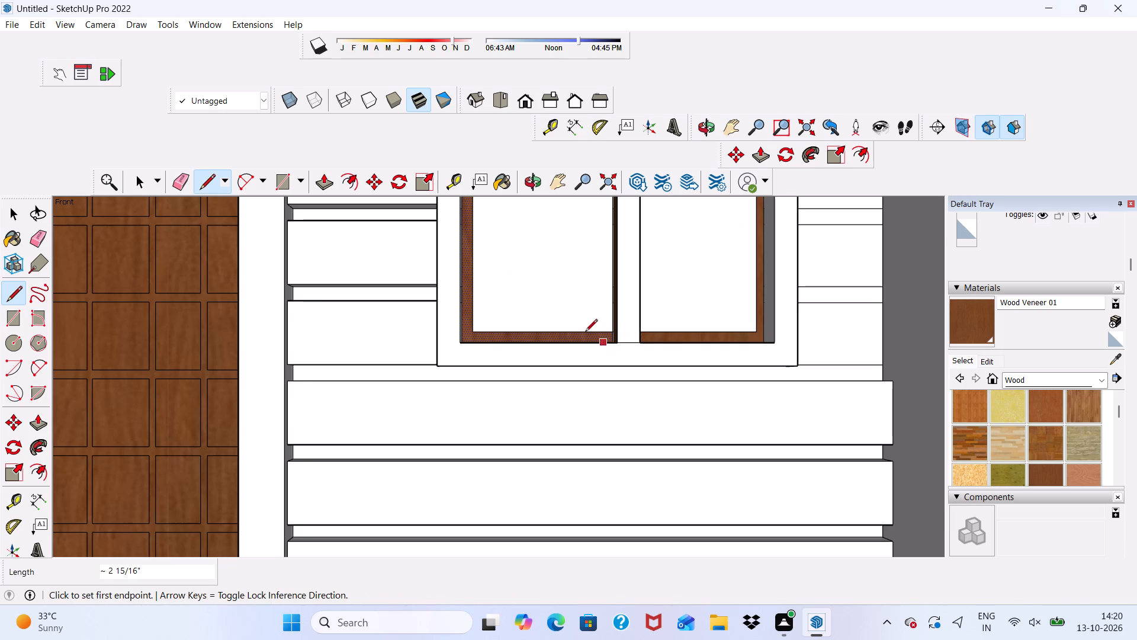
pyautogui.press('space')
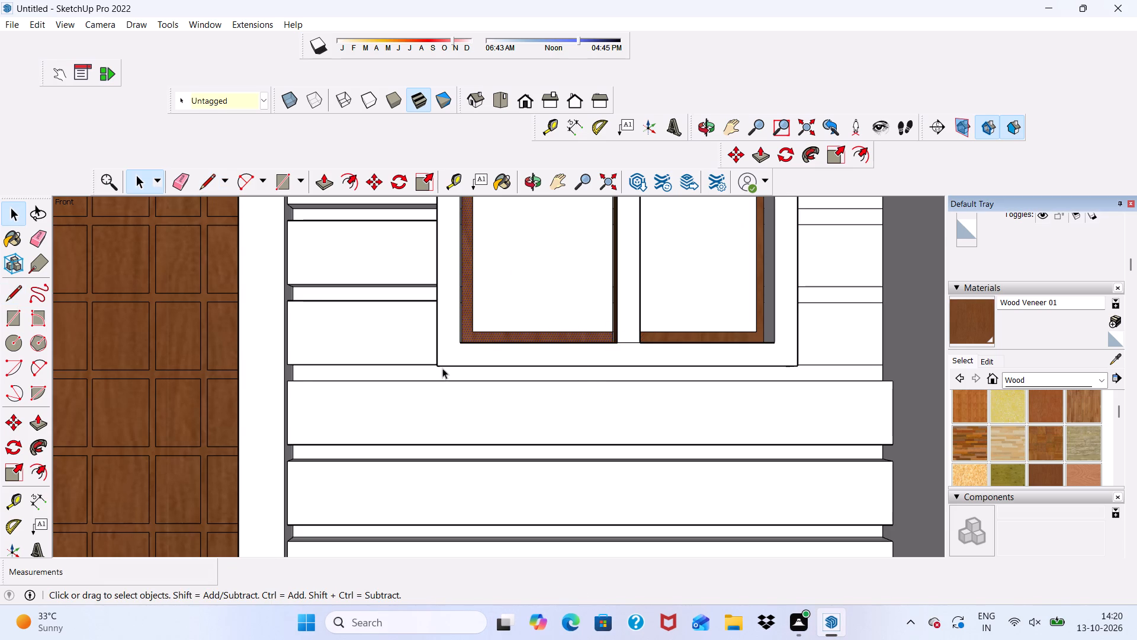
# Paint the separated front face of the centre mullion with Wood Veneer 01.
pyautogui.click(1045, 473)
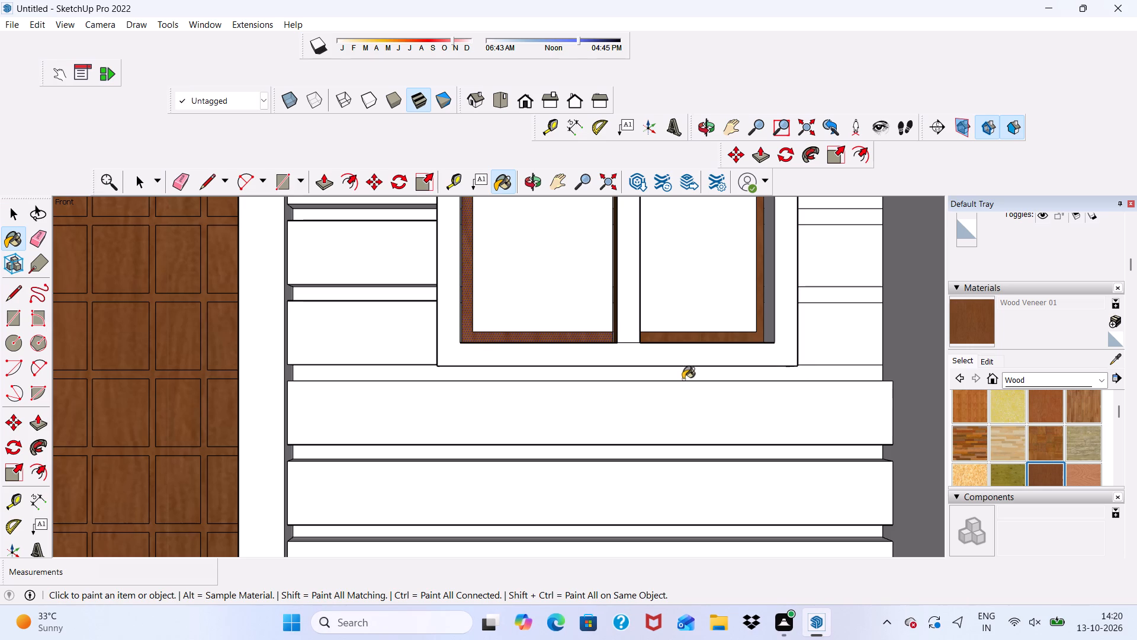
pyautogui.click(624, 311)
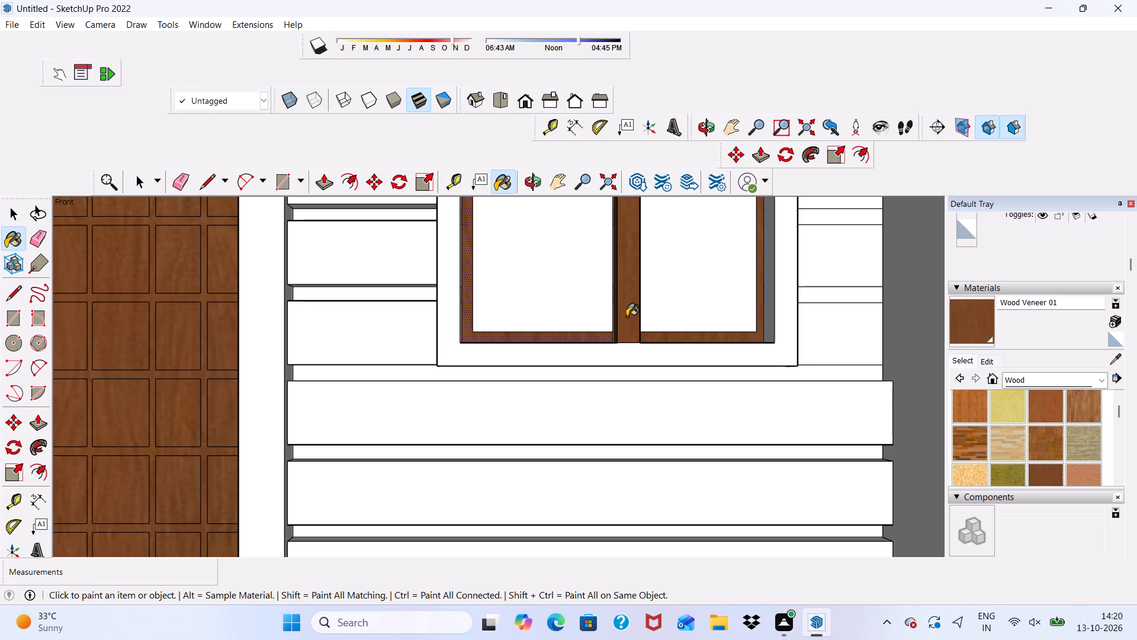
pyautogui.press('space')
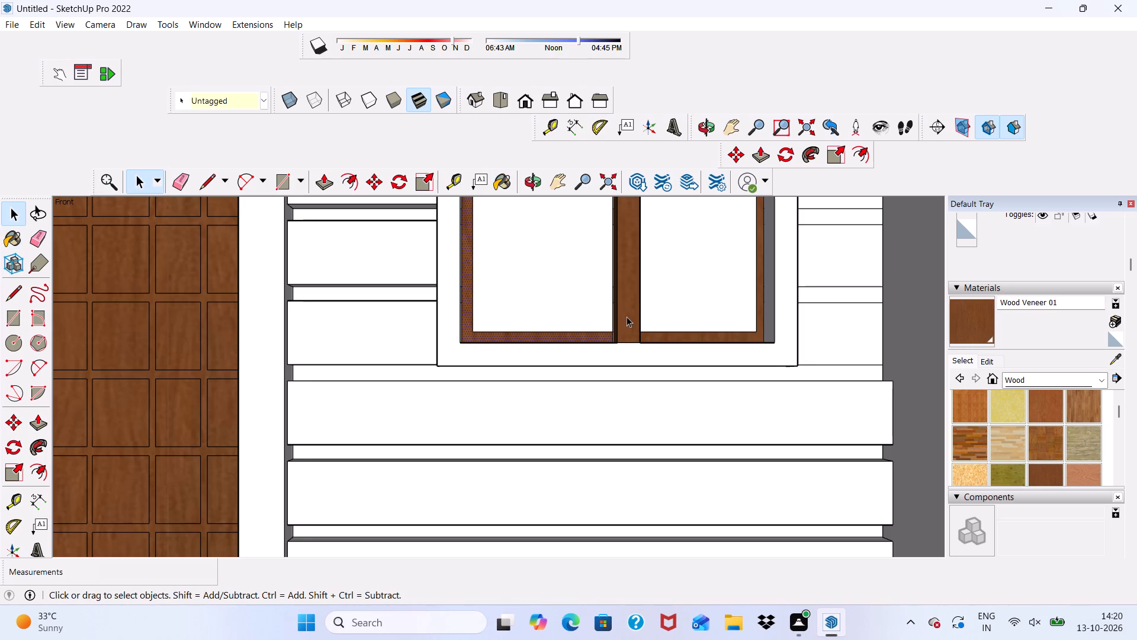
# Examine the painted ground-floor window and entrance door from several angles, along with the whole house front.
pyautogui.scroll(-11, 624, 328)
pyautogui.moveTo(611, 375); pyautogui.dragTo(502, 377, button='middle')
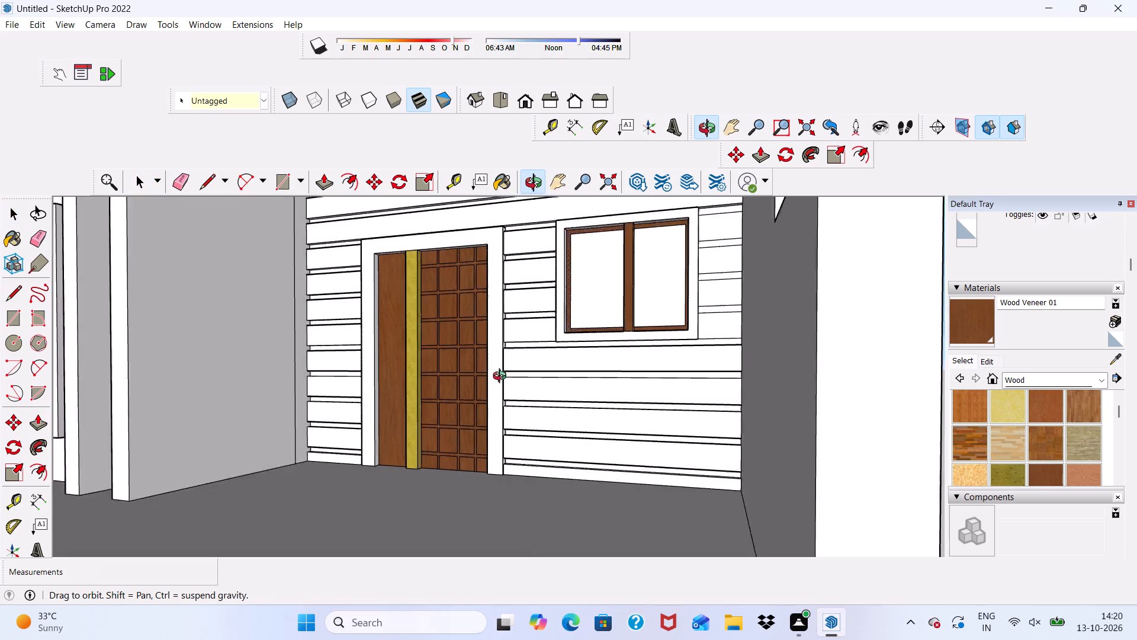
pyautogui.moveTo(502, 377); pyautogui.dragTo(640, 393, button='middle')
pyautogui.scroll(1, 629, 339)
pyautogui.scroll(-1, 601, 280)
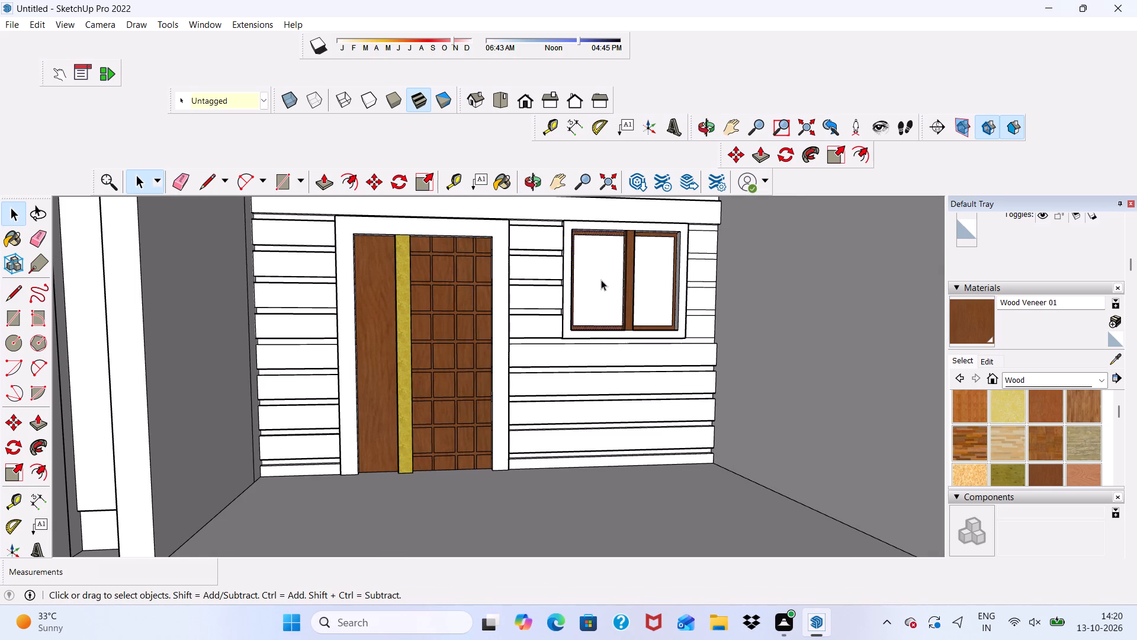
pyautogui.press('space')
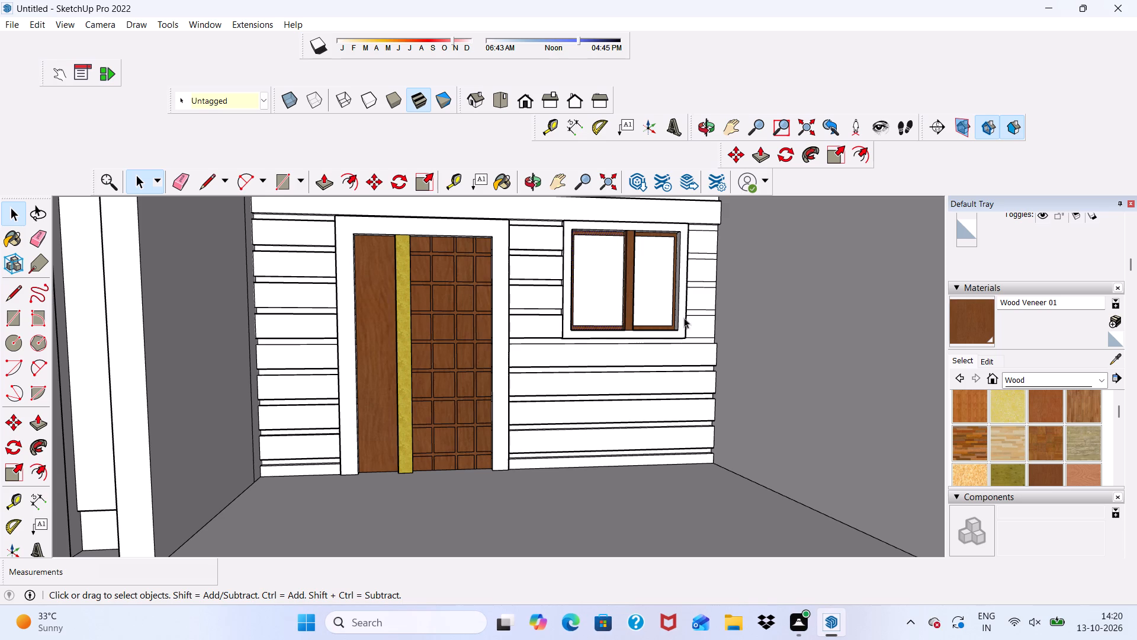
pyautogui.scroll(-3, 670, 331)
pyautogui.scroll(-2, 648, 399)
pyautogui.moveTo(646, 430); pyautogui.dragTo(664, 399, button='middle')
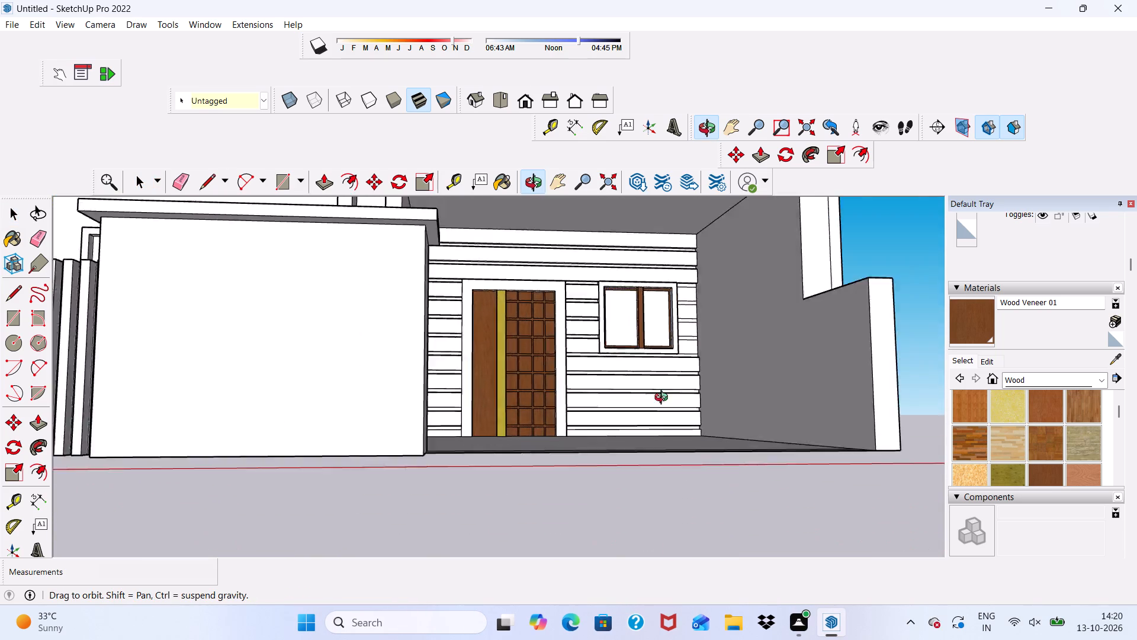
pyautogui.moveTo(664, 399); pyautogui.dragTo(563, 462, button='middle')
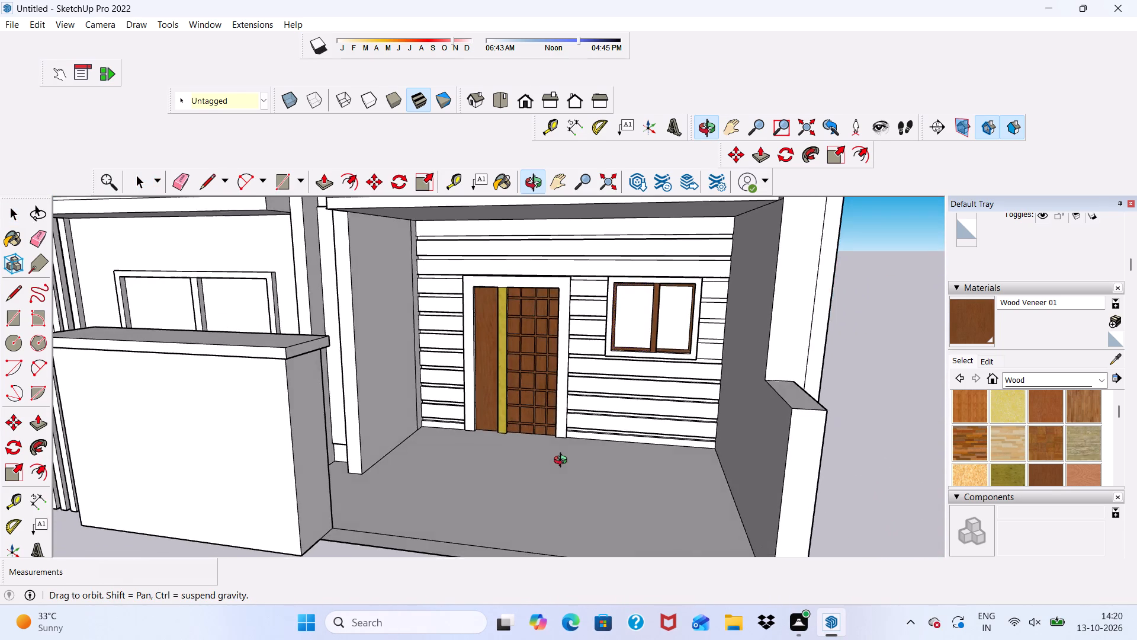
pyautogui.moveTo(563, 462); pyautogui.dragTo(584, 433, button='middle')
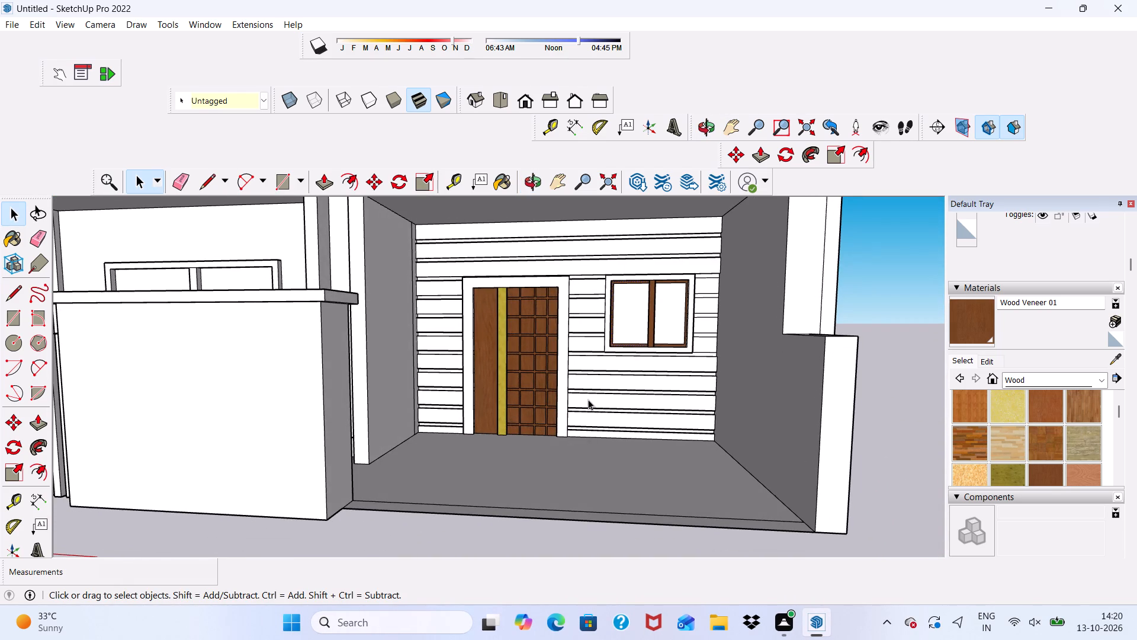
pyautogui.scroll(3, 588, 399)
pyautogui.scroll(-12, 588, 399)
pyautogui.moveTo(541, 385); pyautogui.dragTo(541, 338, button='middle')
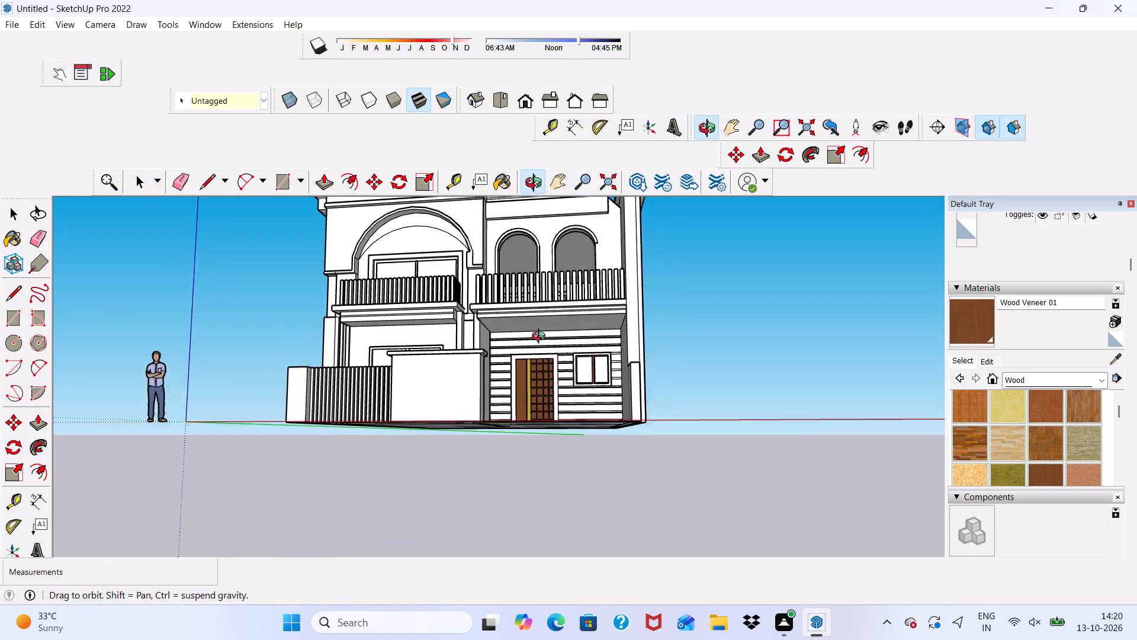
pyautogui.moveTo(541, 338); pyautogui.dragTo(554, 394, button='middle')
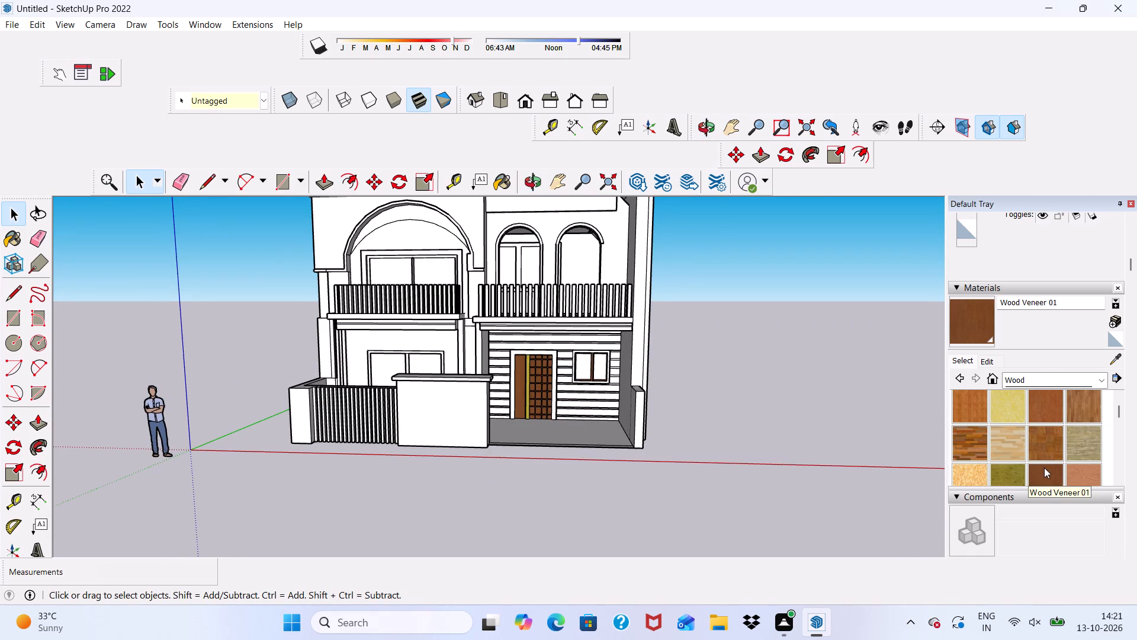
# Paint the back wall, ceiling and side wall of the upper-floor space behind the two balcony arches with Wood Veneer 01.
pyautogui.click(1044, 468)
pyautogui.scroll(13, 697, 395)
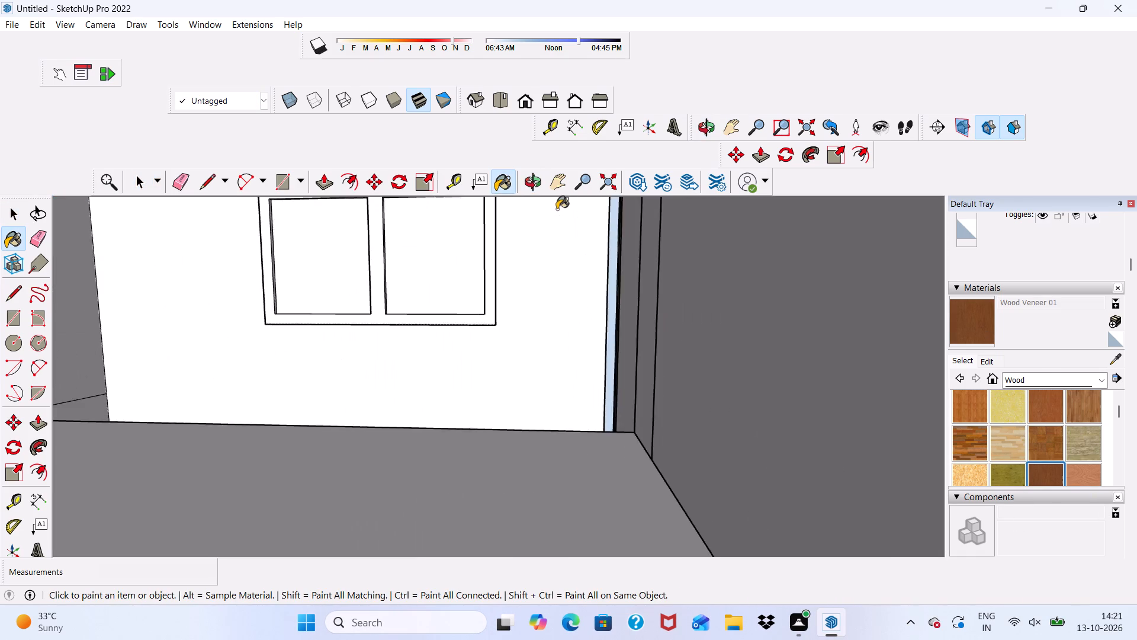
pyautogui.scroll(3, 557, 209)
pyautogui.click(549, 230)
pyautogui.scroll(-9, 555, 305)
pyautogui.moveTo(566, 374); pyautogui.dragTo(553, 287, button='middle')
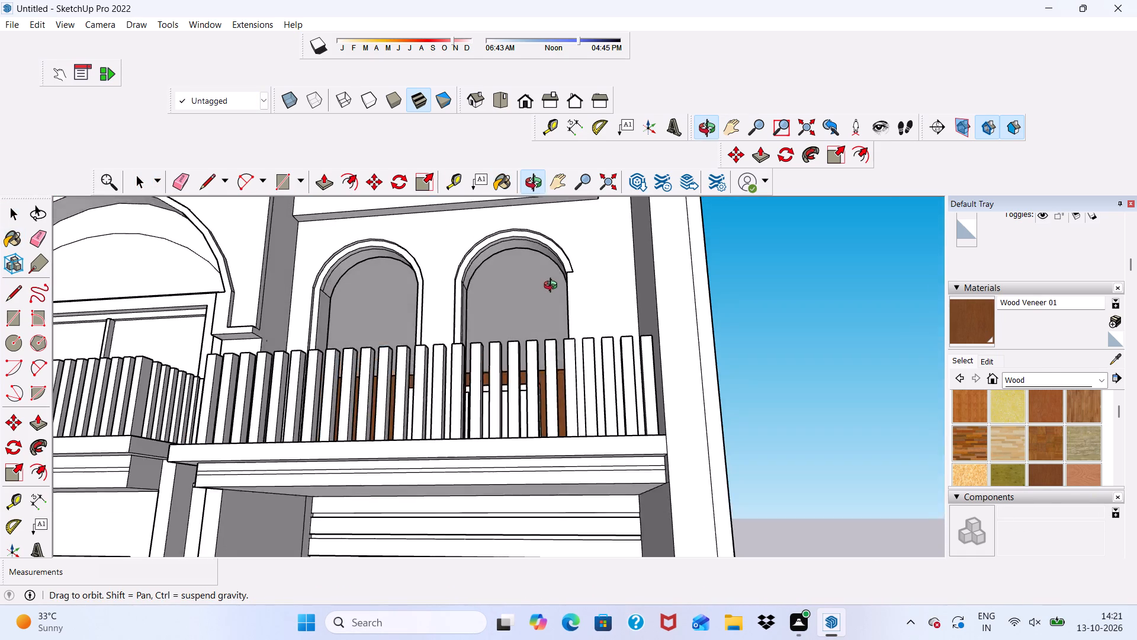
pyautogui.moveTo(553, 287); pyautogui.dragTo(550, 276, button='middle')
pyautogui.scroll(3, 550, 276)
pyautogui.click(498, 276)
pyautogui.scroll(-2, 502, 281)
pyautogui.moveTo(505, 291); pyautogui.dragTo(628, 339, button='middle')
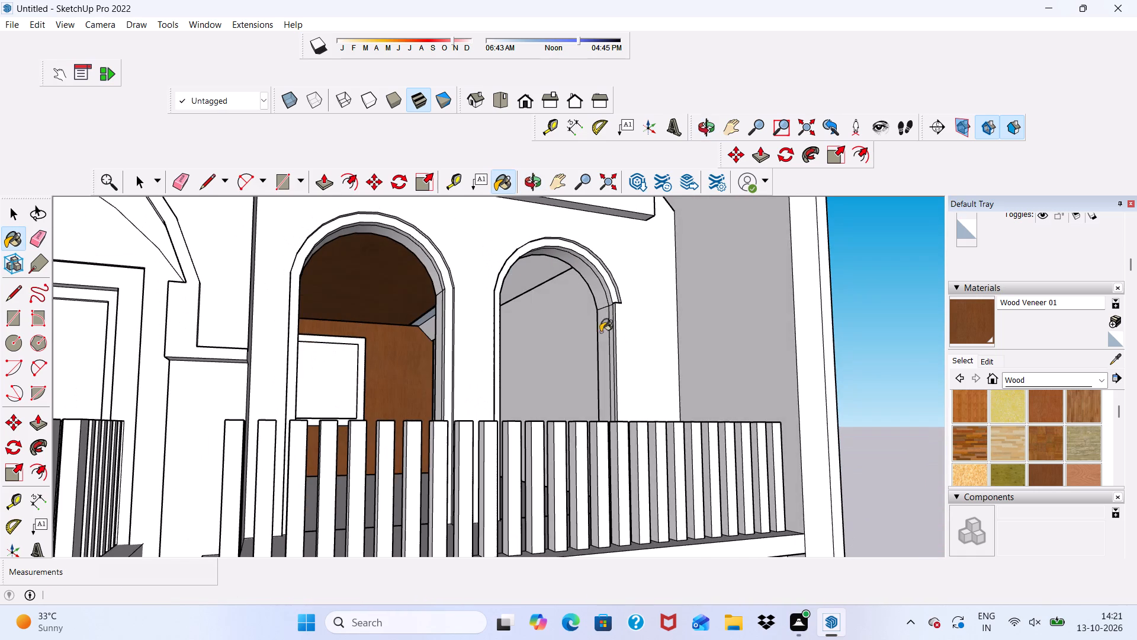
pyautogui.click(567, 332)
pyautogui.moveTo(547, 341); pyautogui.dragTo(474, 379, button='middle')
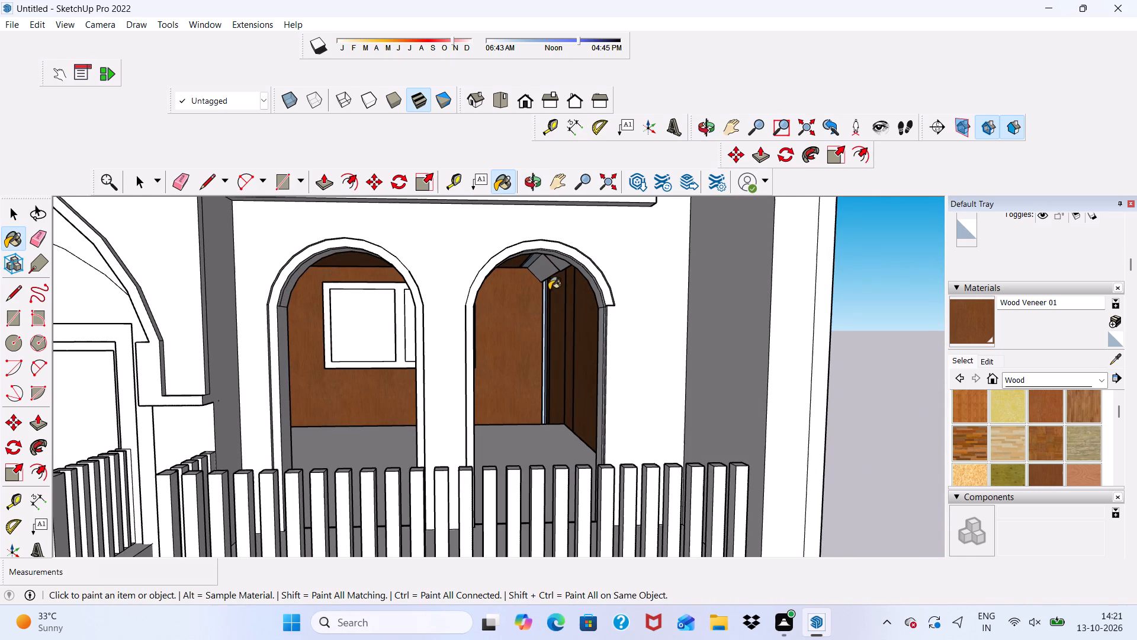
# Paint the unpainted angled faces at the ceiling corner behind the balcony arches with Wood Veneer 01.
pyautogui.moveTo(549, 286); pyautogui.dragTo(540, 298)
pyautogui.click(549, 271)
pyautogui.scroll(4, 550, 278)
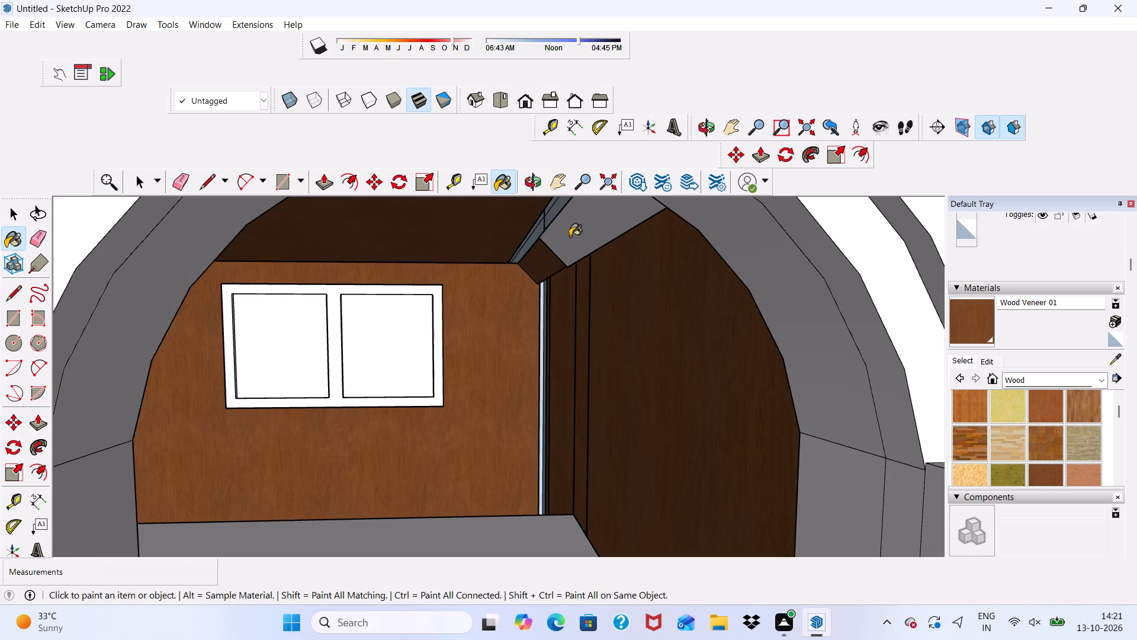
pyautogui.click(571, 235)
pyautogui.scroll(2, 544, 230)
pyautogui.click(520, 231)
pyautogui.click(536, 235)
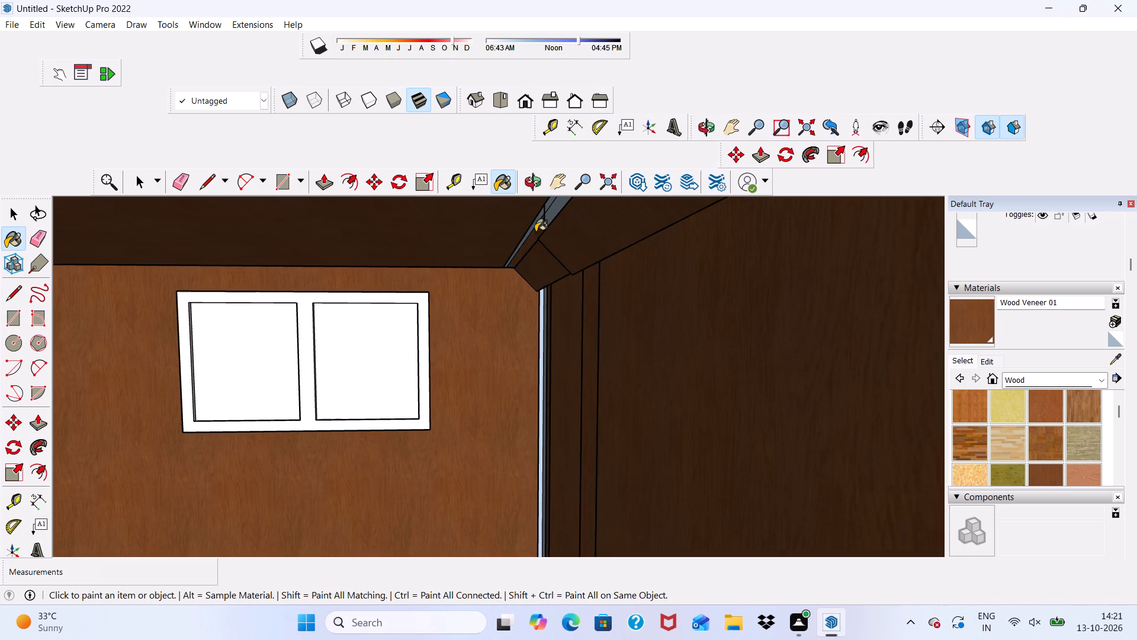
pyautogui.scroll(4, 535, 232)
pyautogui.click(535, 217)
pyautogui.click(560, 215)
pyautogui.scroll(-2, 550, 300)
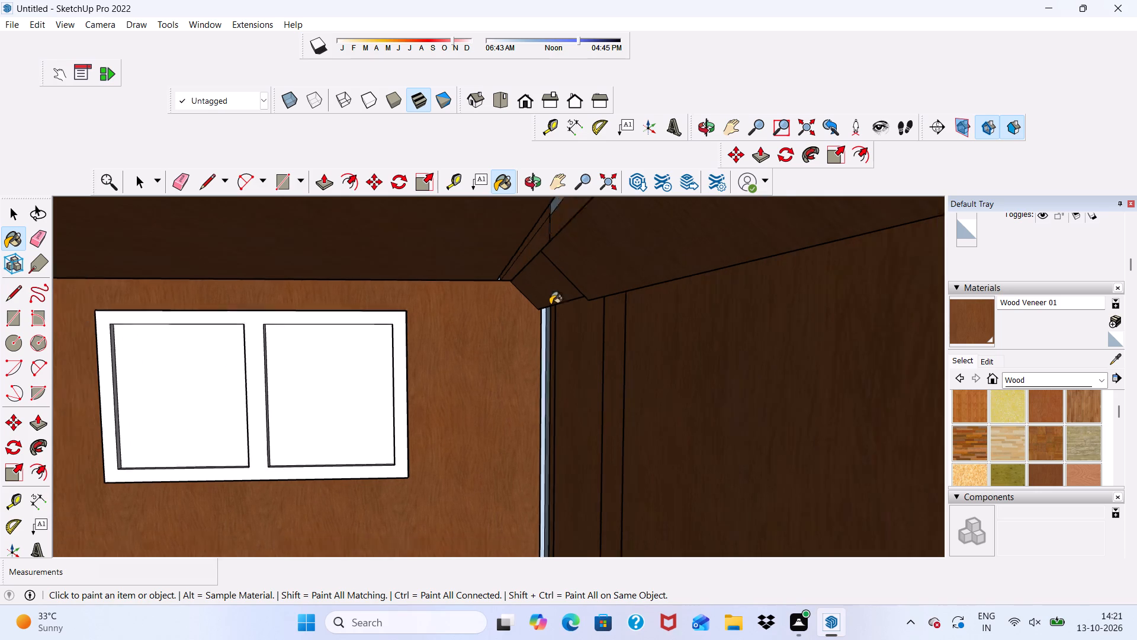
# Paint the narrow vertical strips in the corner between the back and side walls behind the balcony arches with Wood Veneer 01.
pyautogui.scroll(-4, 550, 305)
pyautogui.scroll(-8, 574, 375)
pyautogui.scroll(6, 568, 512)
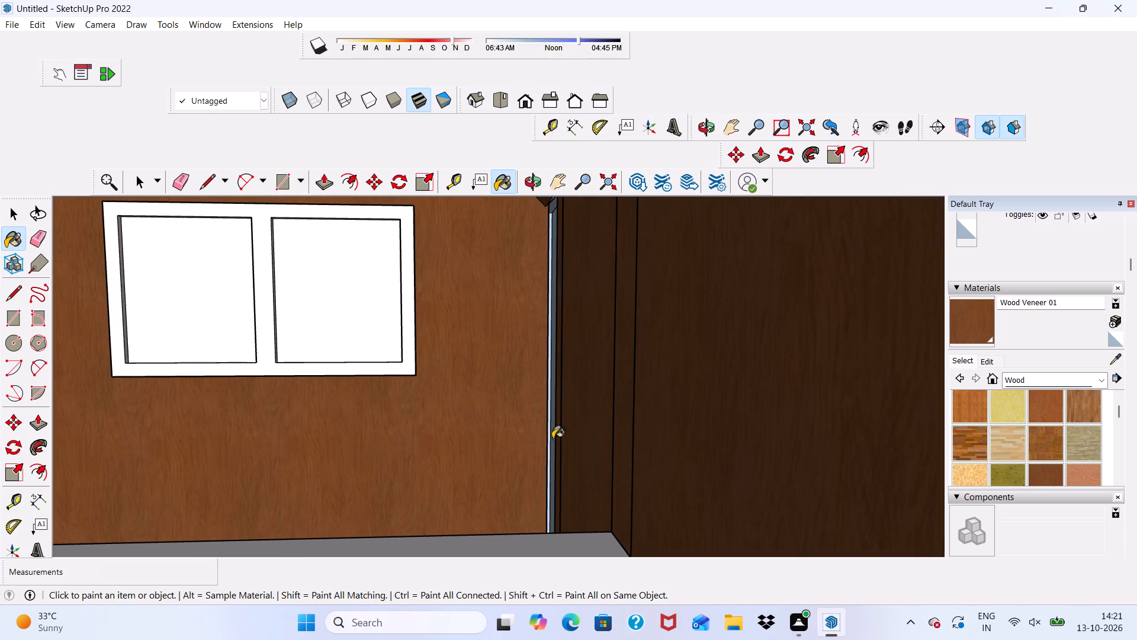
pyautogui.scroll(5, 553, 402)
pyautogui.click(554, 382)
pyautogui.click(545, 338)
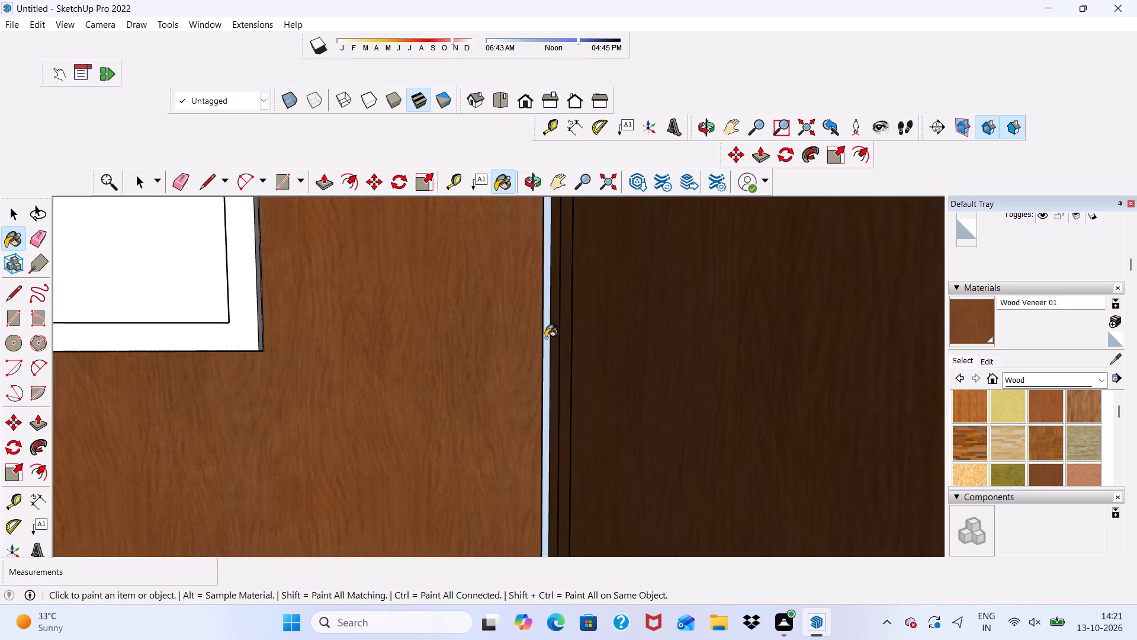
pyautogui.scroll(-13, 548, 338)
# Examine the veneered space behind the balcony arches and the whole house front from several angles.
pyautogui.moveTo(615, 435); pyautogui.dragTo(532, 415, button='middle')
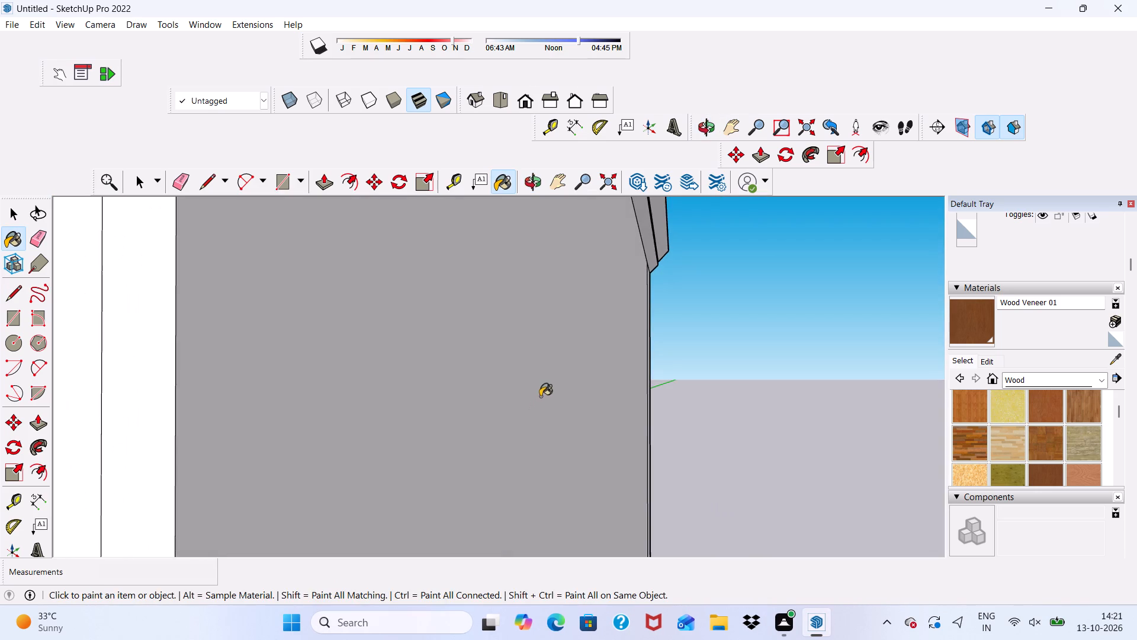
pyautogui.moveTo(611, 396); pyautogui.dragTo(619, 403, button='middle')
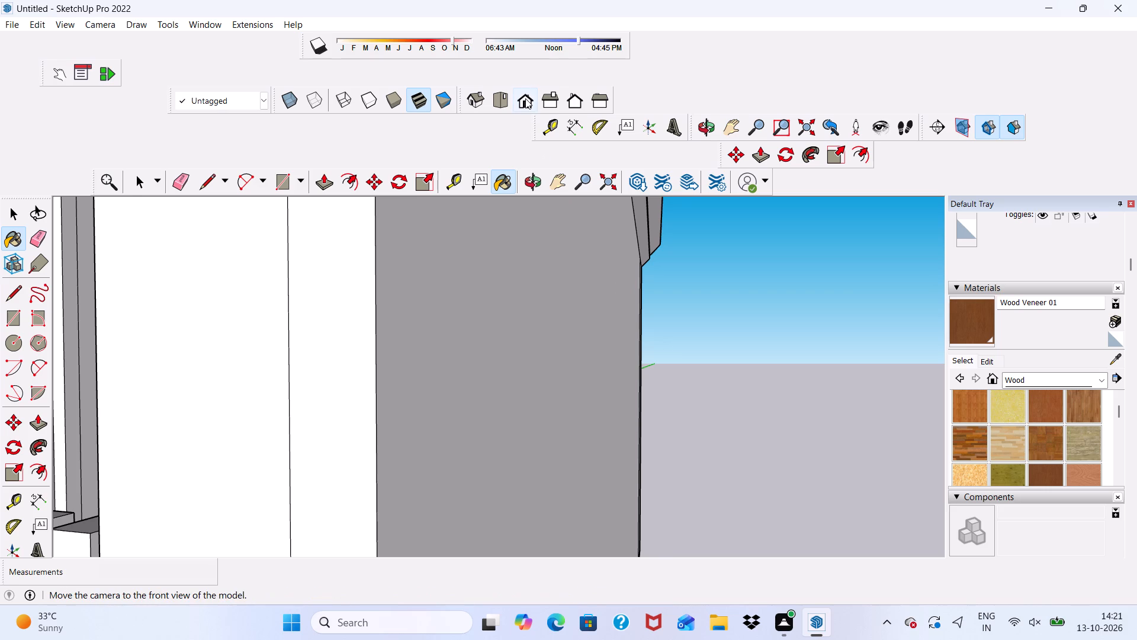
pyautogui.click(525, 99)
pyautogui.scroll(-4, 637, 282)
pyautogui.scroll(-5, 557, 383)
pyautogui.scroll(4, 602, 322)
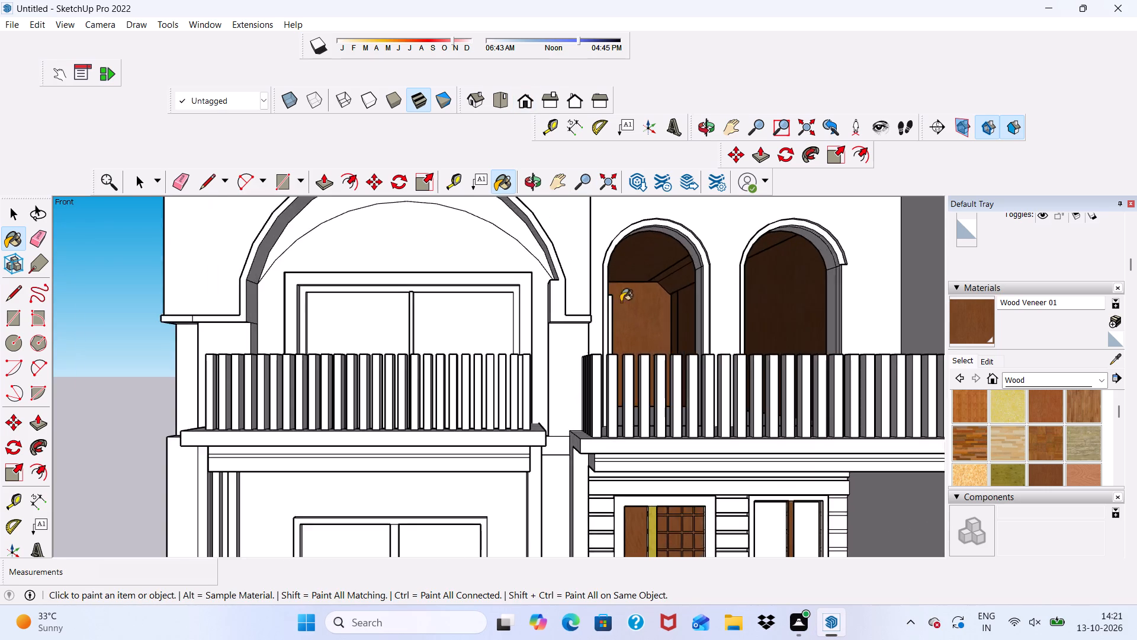
pyautogui.scroll(4, 621, 302)
pyautogui.scroll(-1, 677, 277)
pyautogui.moveTo(678, 289); pyautogui.dragTo(632, 299, button='middle')
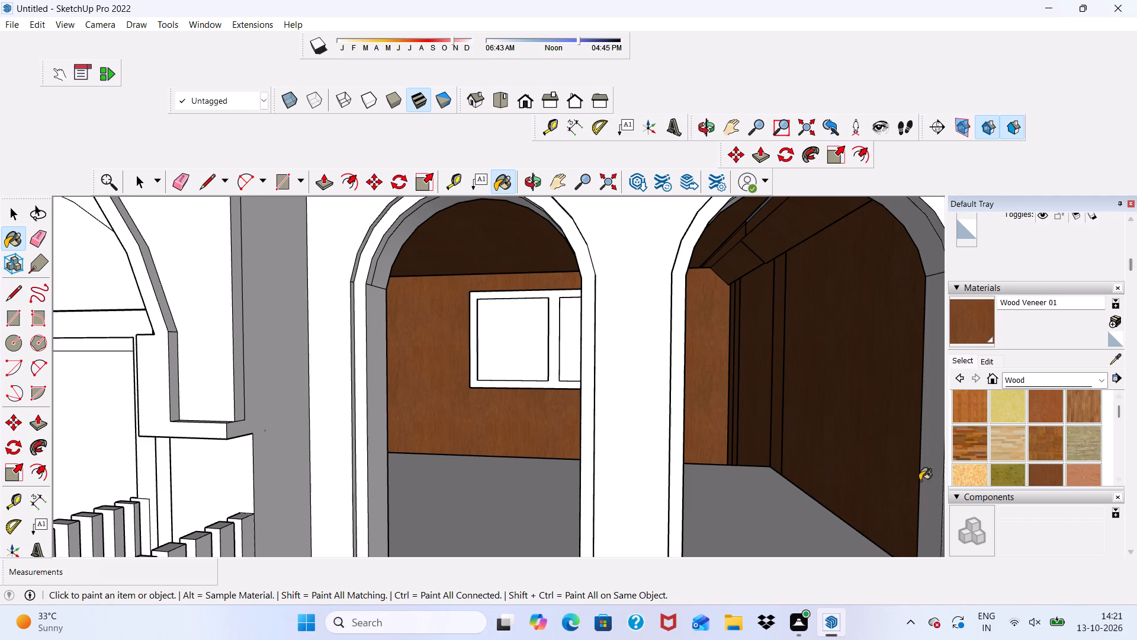
pyautogui.scroll(-3, 378, 613)
pyautogui.scroll(-6, 406, 461)
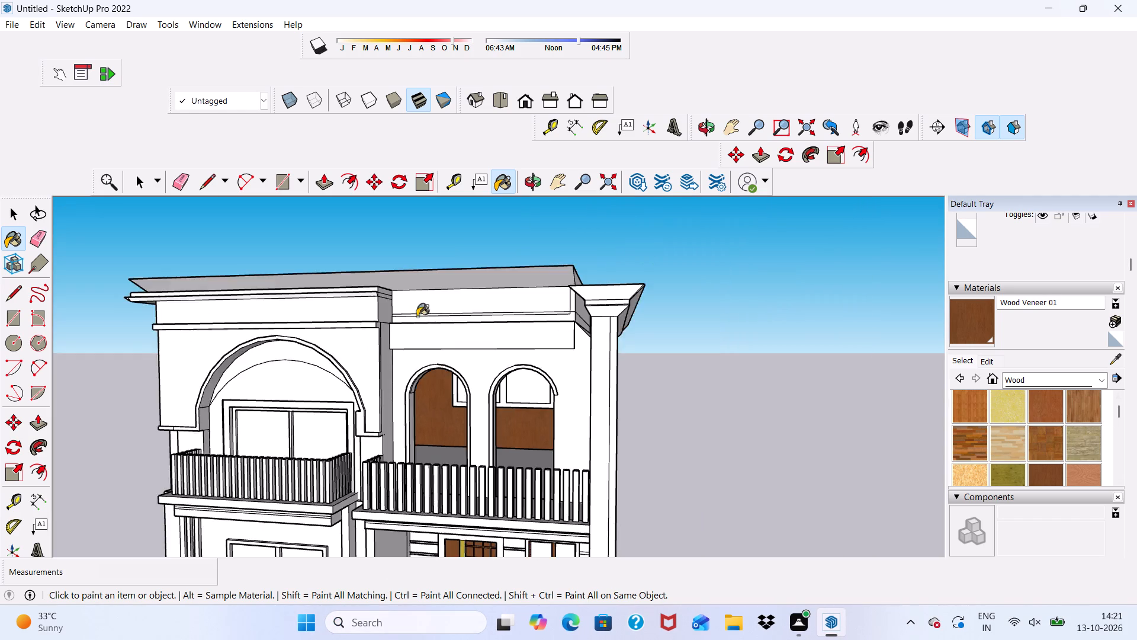
pyautogui.scroll(-3, 417, 316)
pyautogui.press('space')
pyautogui.scroll(3, 426, 393)
pyautogui.scroll(-3, 445, 359)
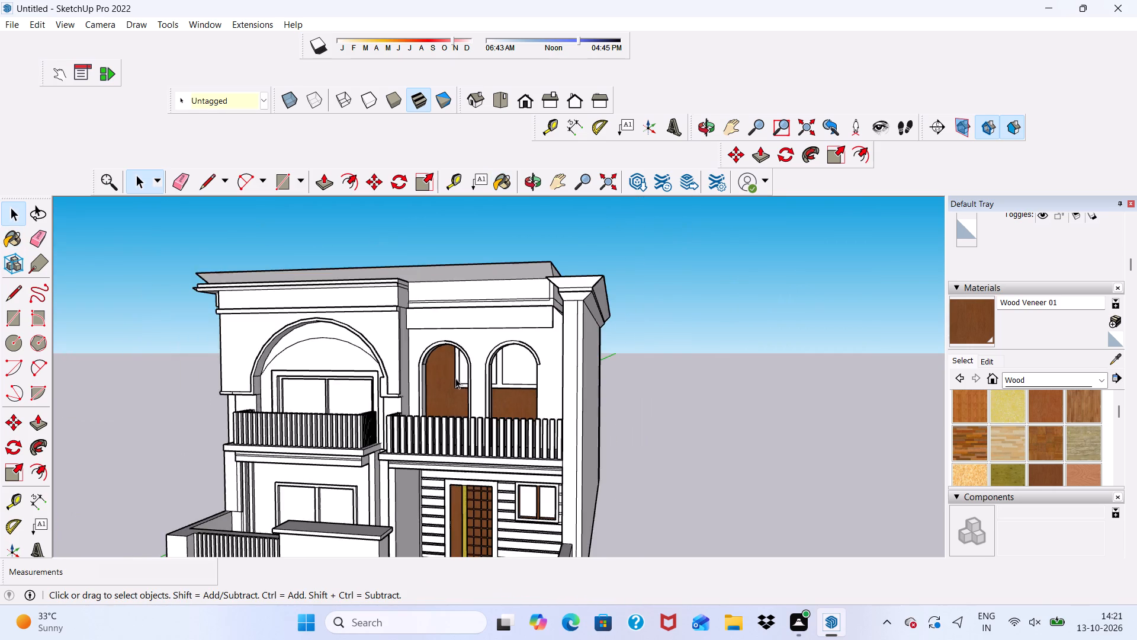
pyautogui.moveTo(460, 383); pyautogui.dragTo(539, 386, button='middle')
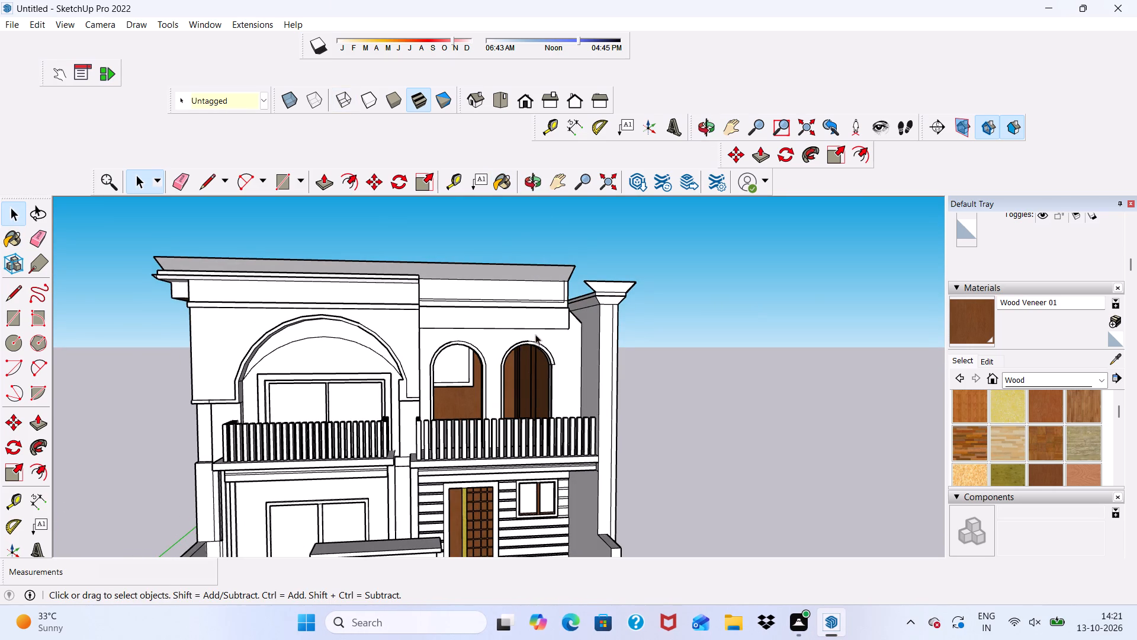
# Choose 0057_DarkKhaki from the Colors-Named collection and paint the upper-floor front wall around the large arch with it.
pyautogui.click(1102, 379)
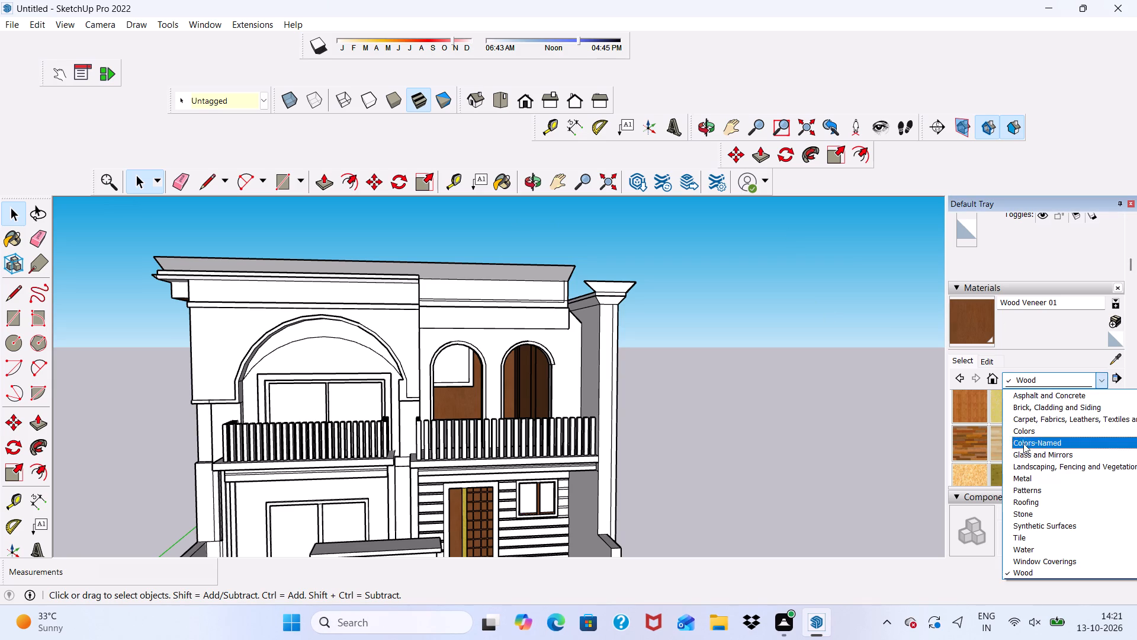
pyautogui.click(1031, 446)
pyautogui.scroll(-4, 1022, 436)
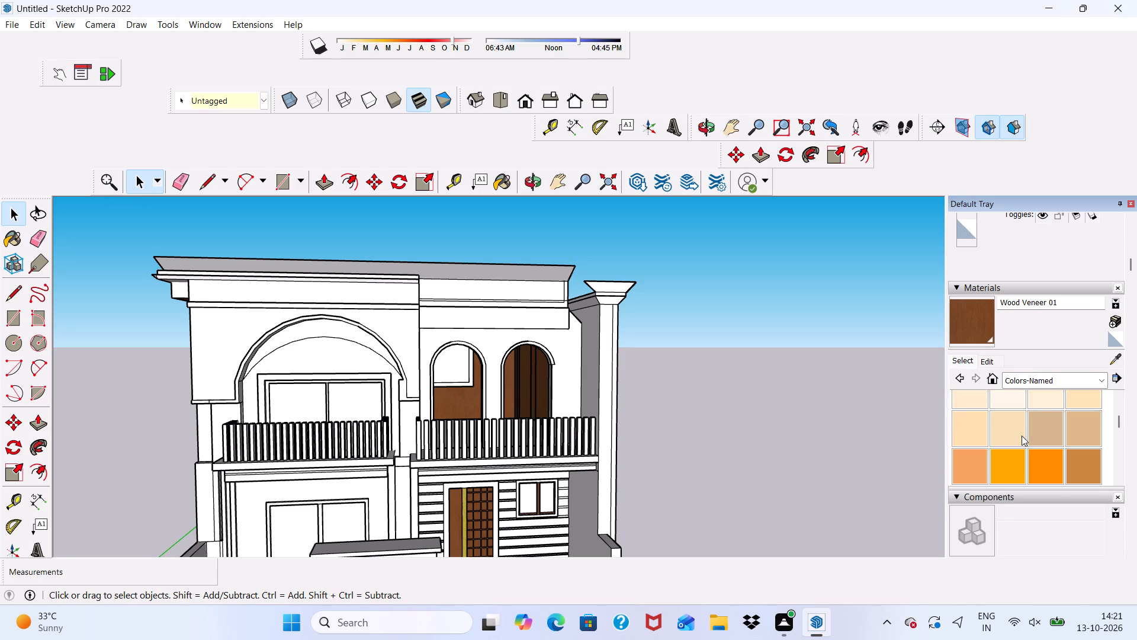
pyautogui.scroll(-1, 1051, 428)
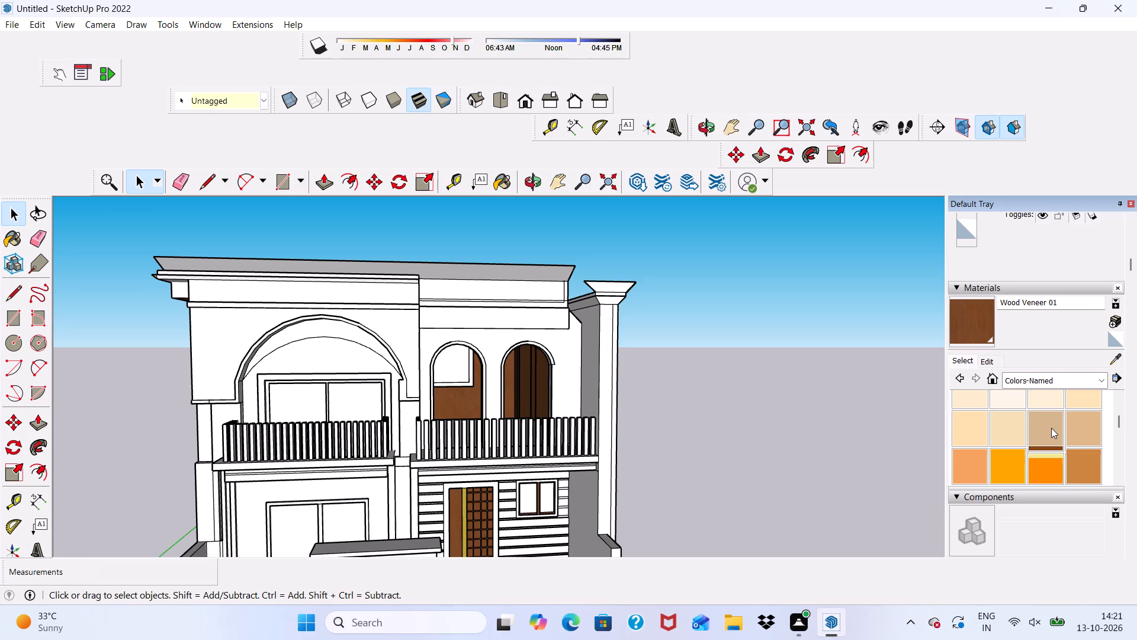
pyautogui.scroll(-2, 1051, 428)
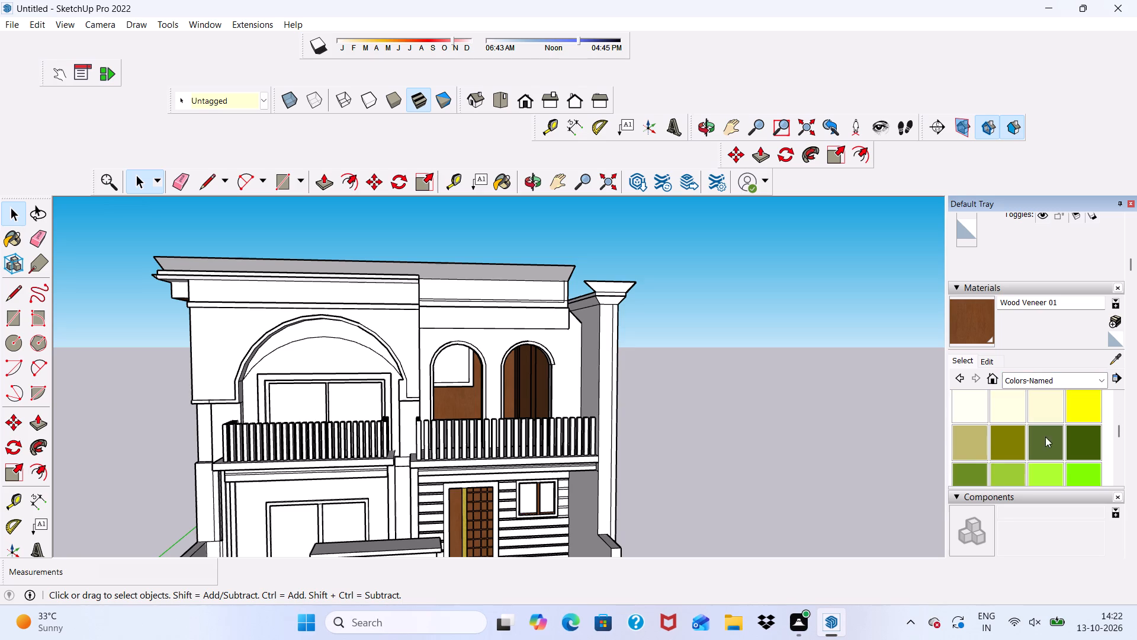
pyautogui.click(972, 444)
pyautogui.scroll(5, 172, 378)
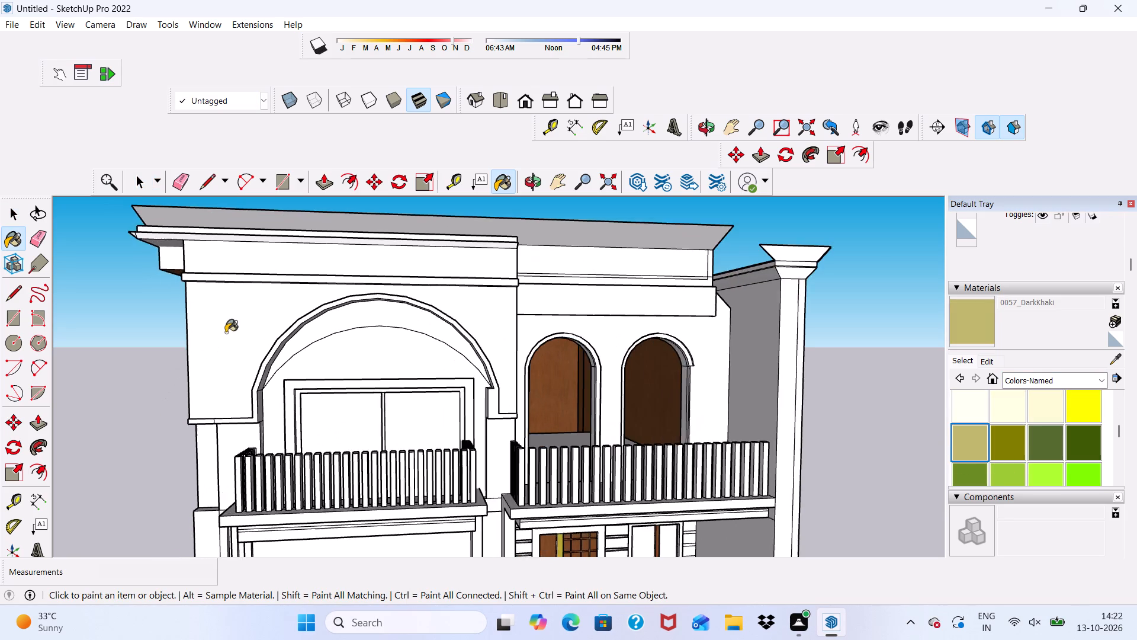
pyautogui.click(226, 331)
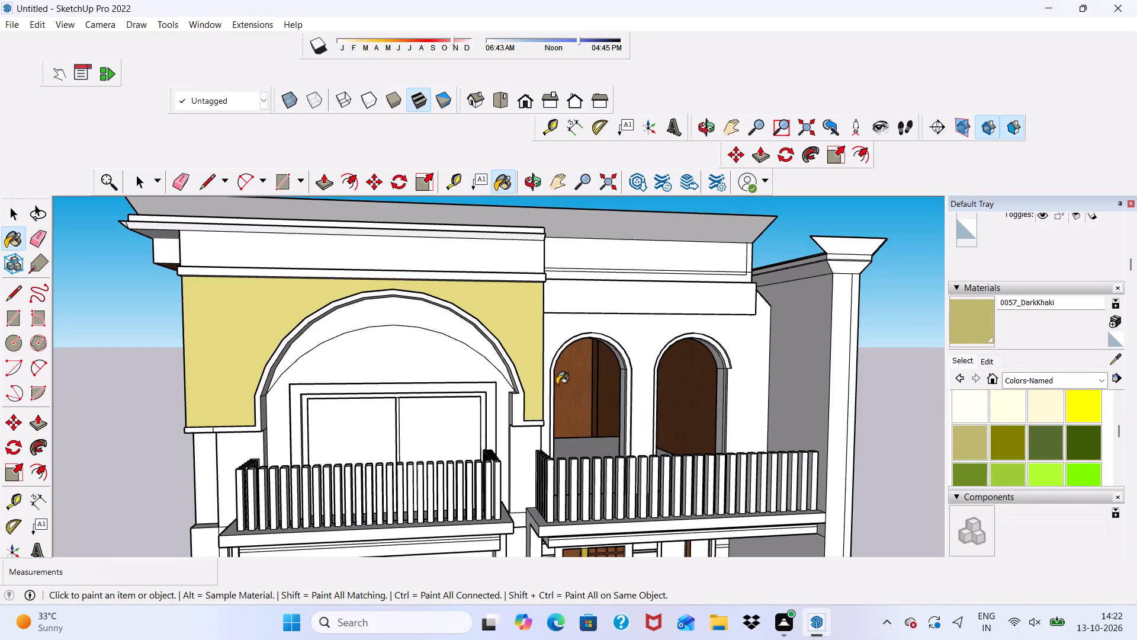
# Examine the khaki wall around the large arch and the adjoining house front from several angles.
pyautogui.scroll(1, 424, 266)
pyautogui.scroll(4, 460, 369)
pyautogui.scroll(-3, 525, 324)
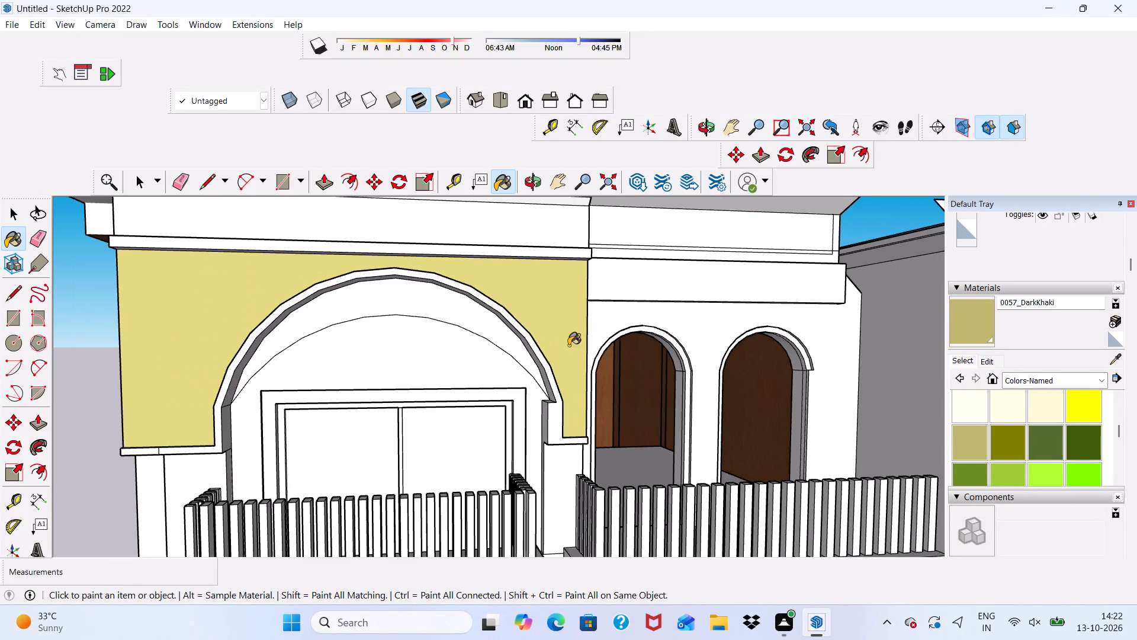
pyautogui.moveTo(568, 345); pyautogui.dragTo(556, 345, button='middle')
pyautogui.scroll(-9, 529, 270)
pyautogui.moveTo(488, 321); pyautogui.dragTo(345, 296, button='middle')
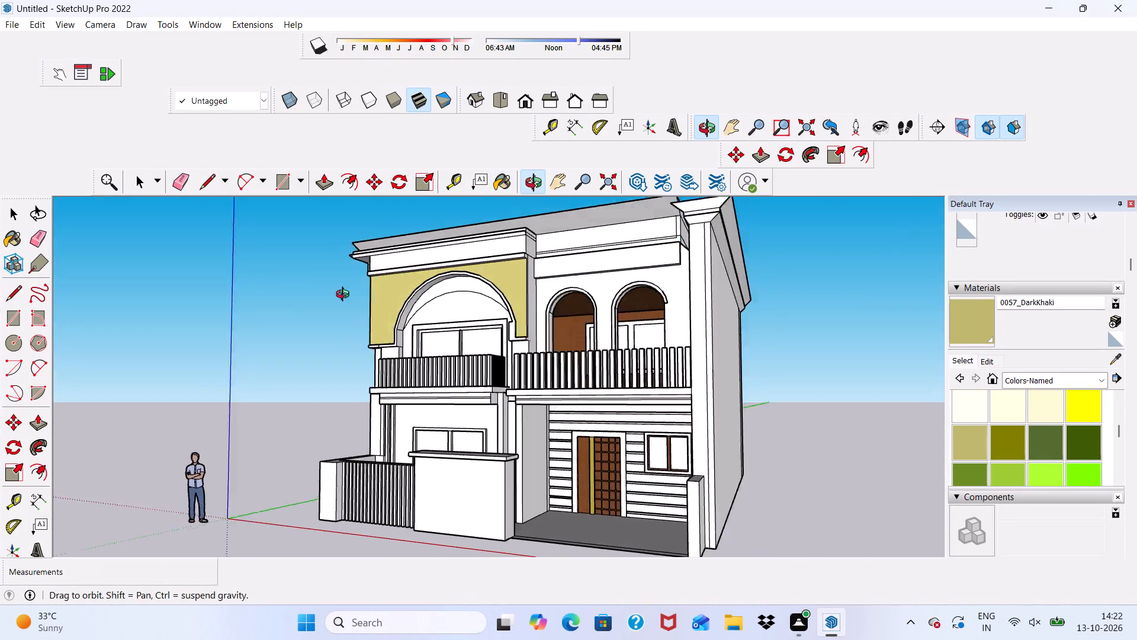
pyautogui.moveTo(345, 296); pyautogui.dragTo(483, 307, button='middle')
pyautogui.scroll(8, 455, 249)
pyautogui.scroll(4, 362, 336)
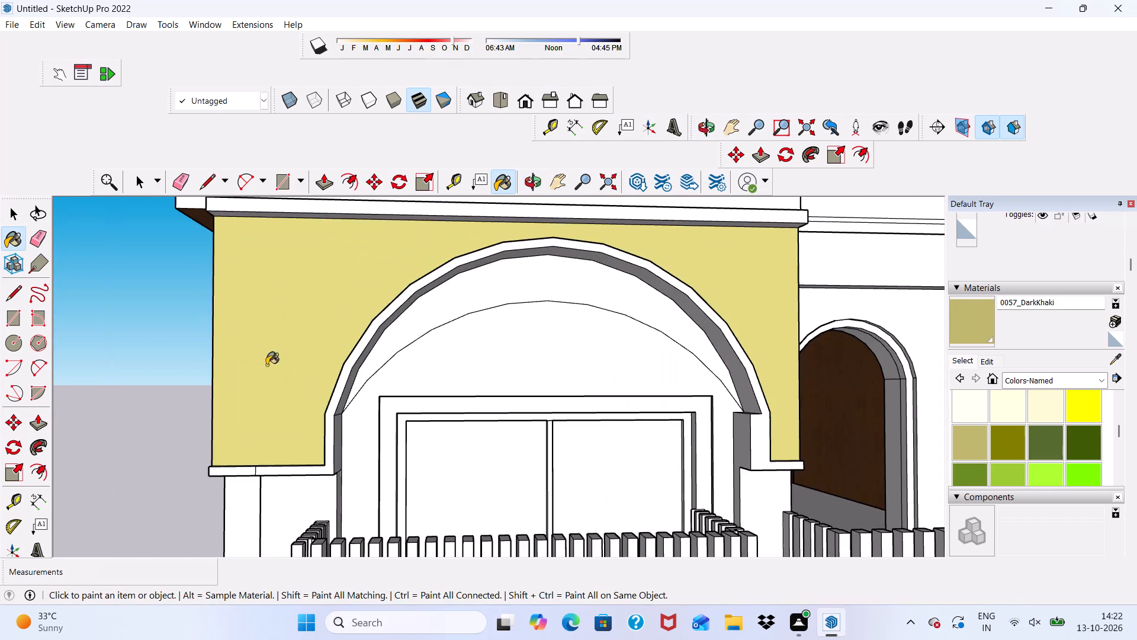
pyautogui.moveTo(232, 375); pyautogui.dragTo(321, 394, button='middle')
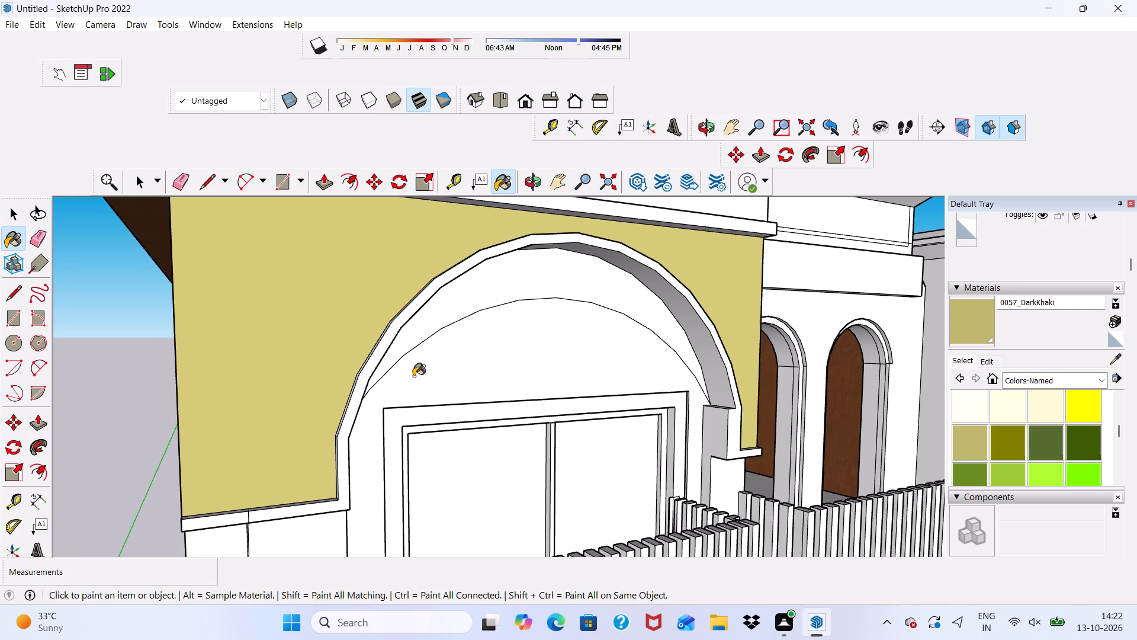
pyautogui.scroll(-4, 377, 345)
pyautogui.scroll(-2, 454, 316)
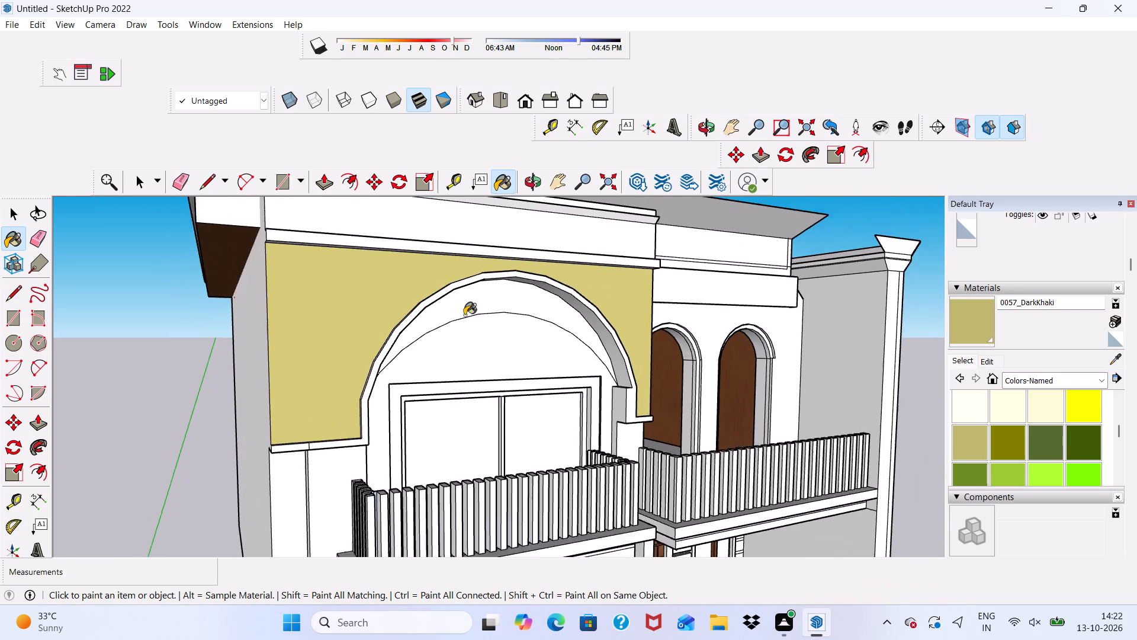
pyautogui.scroll(-1, 464, 315)
pyautogui.moveTo(468, 315); pyautogui.dragTo(306, 297, button='middle')
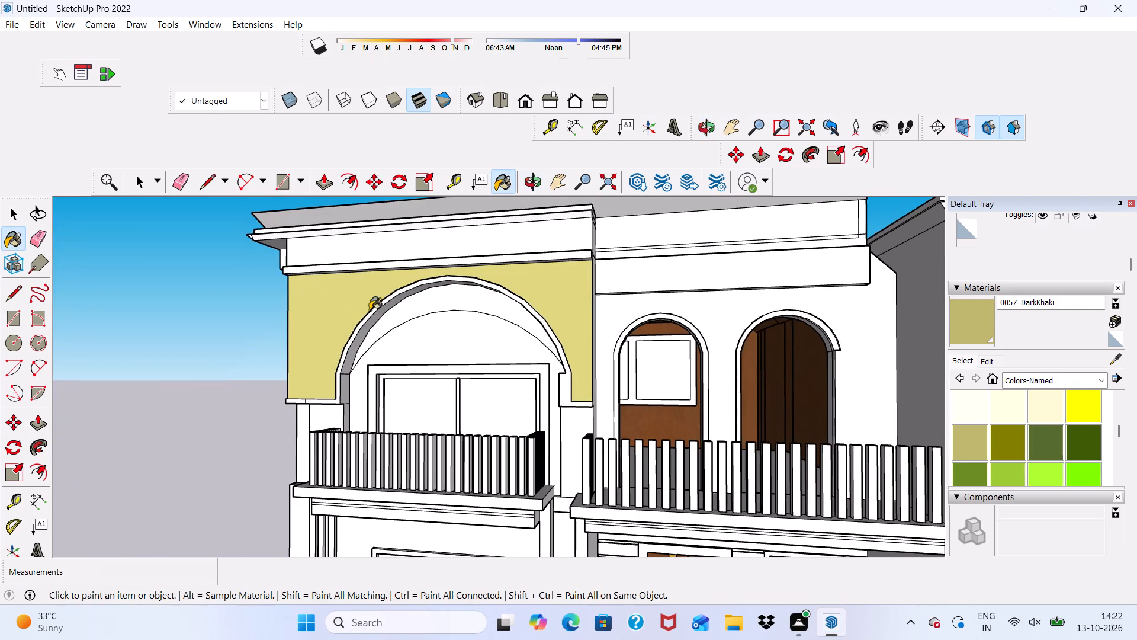
# Paint the upper-floor front wall around the two balcony arches with 0057_DarkKhaki.
pyautogui.click(974, 441)
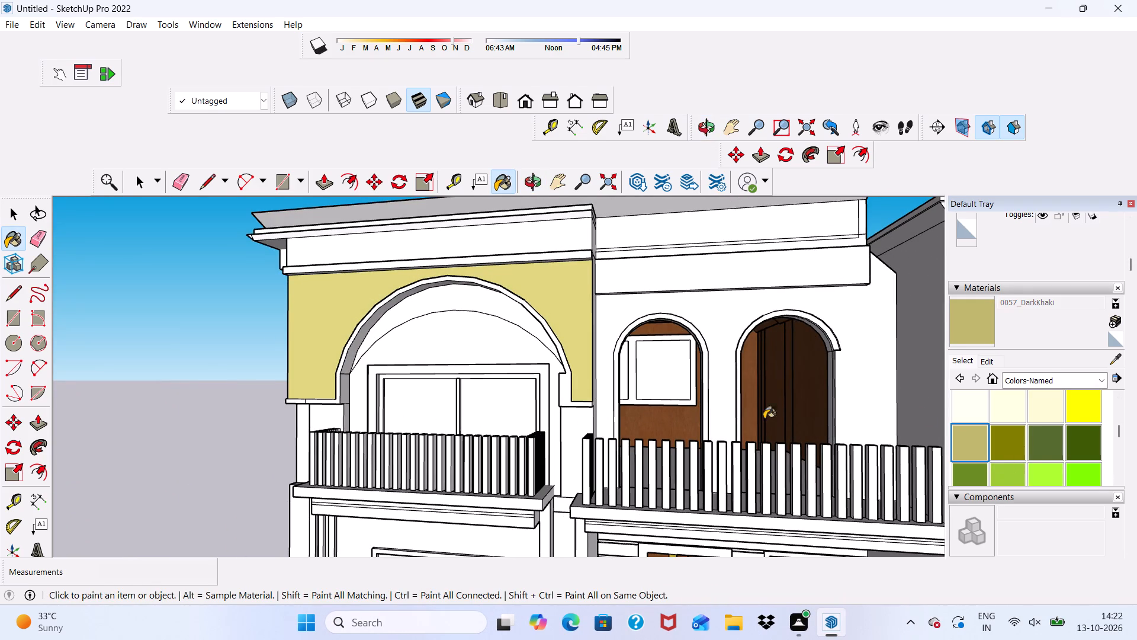
pyautogui.scroll(5, 530, 364)
pyautogui.scroll(1, 669, 301)
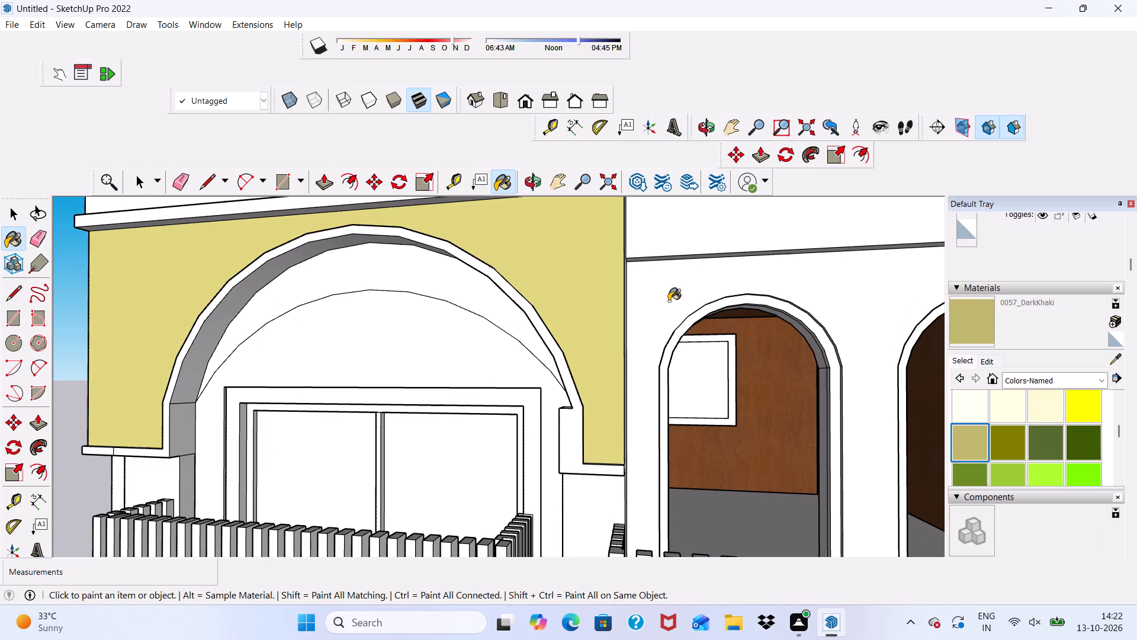
pyautogui.click(669, 301)
# Paint both parts of the recessed wall inside the large arch, above and around the upper-floor window, with 0057_DarkKhaki.
pyautogui.scroll(-7, 608, 334)
pyautogui.moveTo(573, 339); pyautogui.dragTo(603, 356, button='middle')
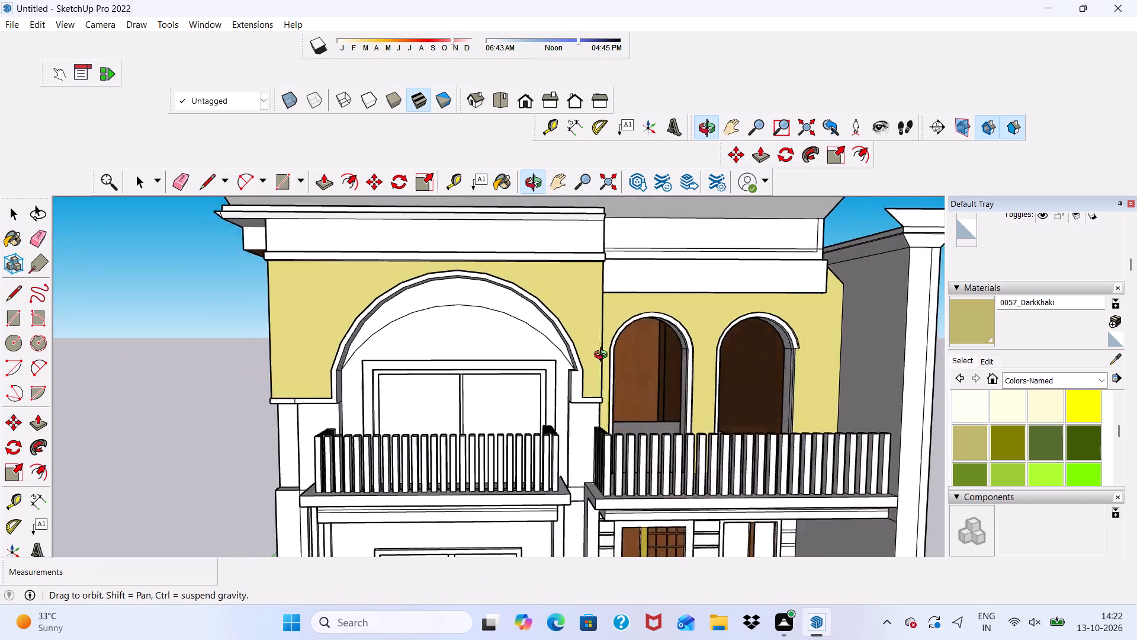
pyautogui.moveTo(603, 356); pyautogui.dragTo(724, 382, button='middle')
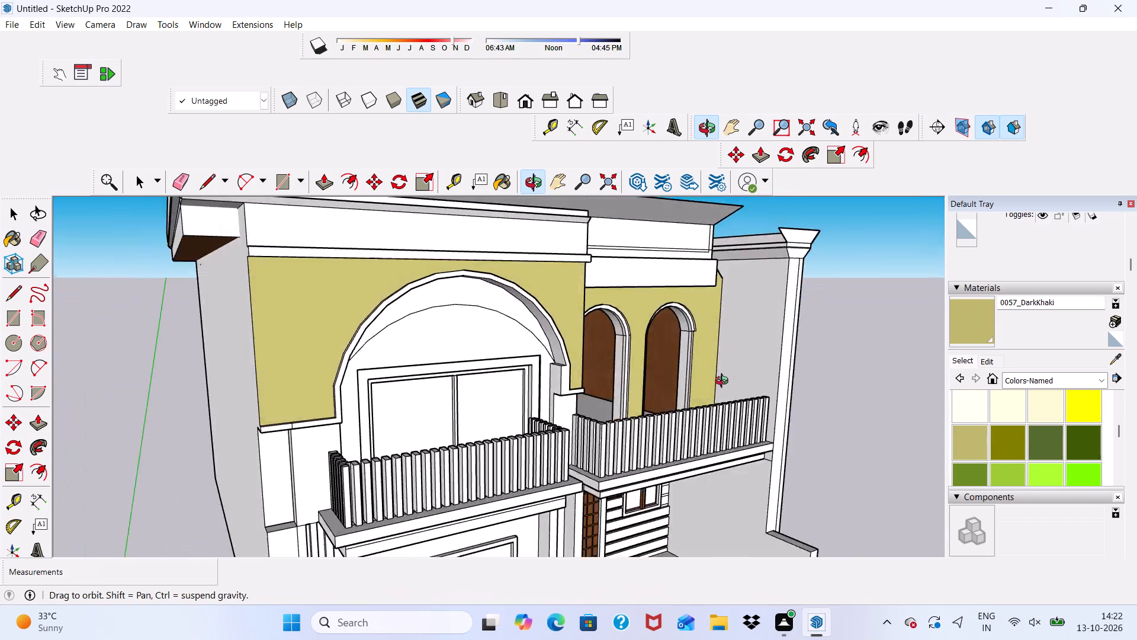
pyautogui.moveTo(724, 382); pyautogui.dragTo(367, 365, button='middle')
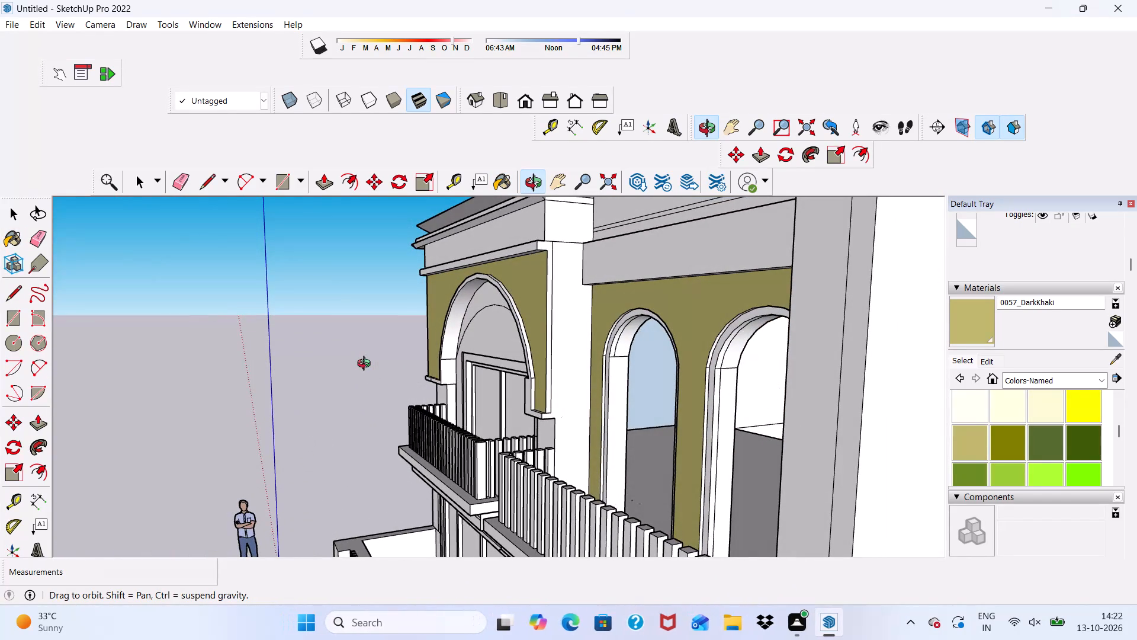
pyautogui.moveTo(367, 365); pyautogui.dragTo(622, 315, button='middle')
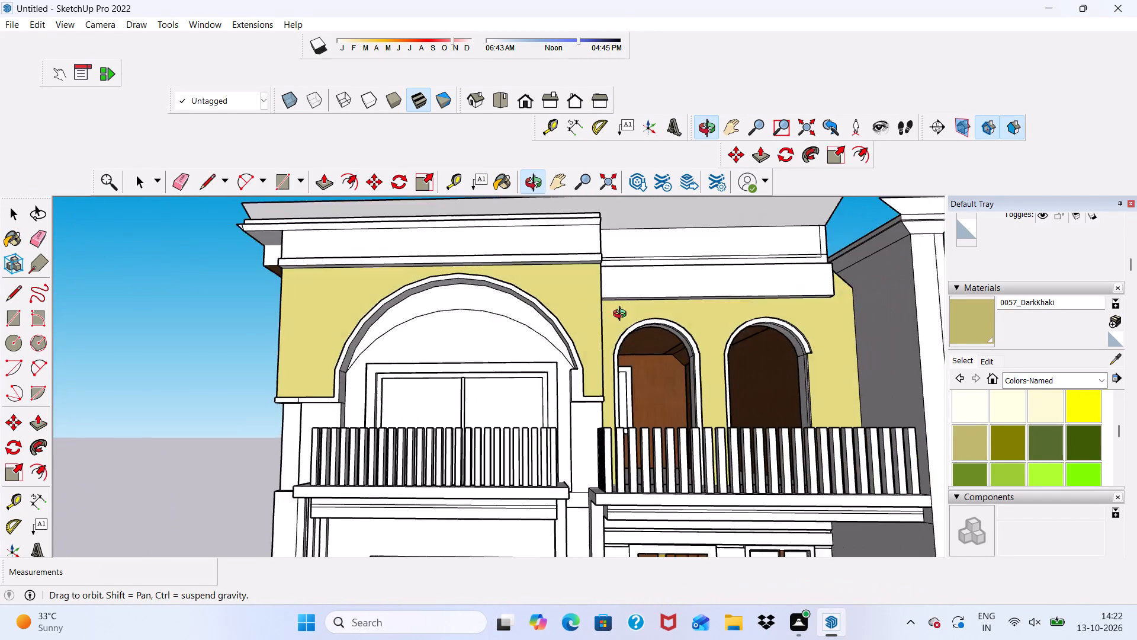
pyautogui.moveTo(622, 315); pyautogui.dragTo(619, 316, button='middle')
pyautogui.scroll(1, 688, 278)
pyautogui.scroll(-5, 690, 273)
pyautogui.scroll(3, 571, 308)
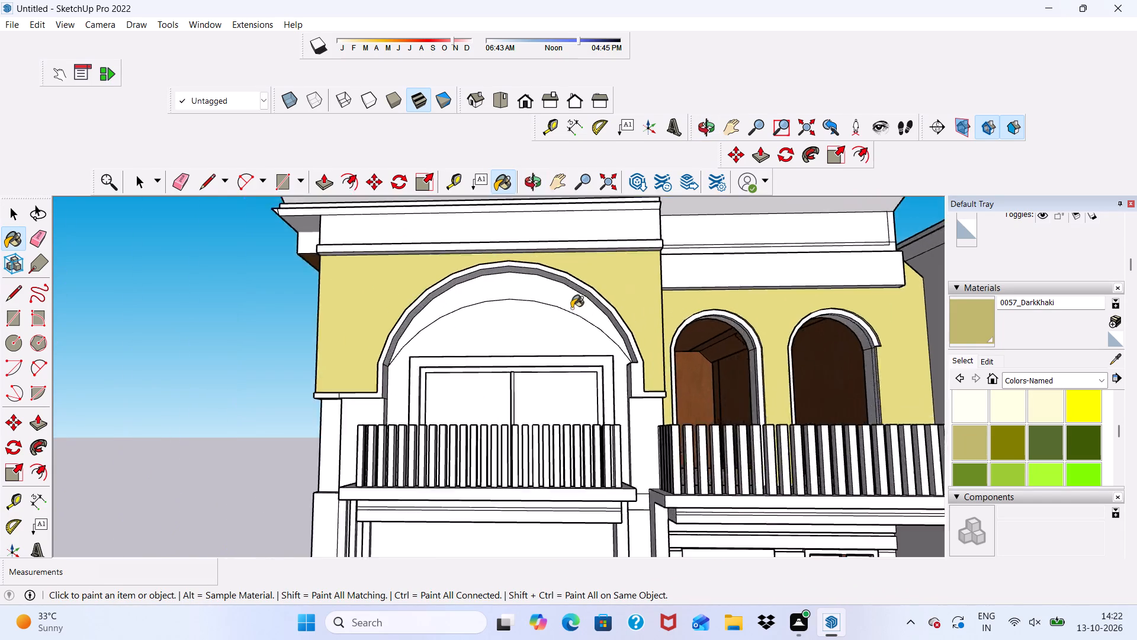
pyautogui.scroll(6, 571, 308)
pyautogui.click(539, 295)
pyautogui.click(478, 337)
pyautogui.scroll(-6, 467, 315)
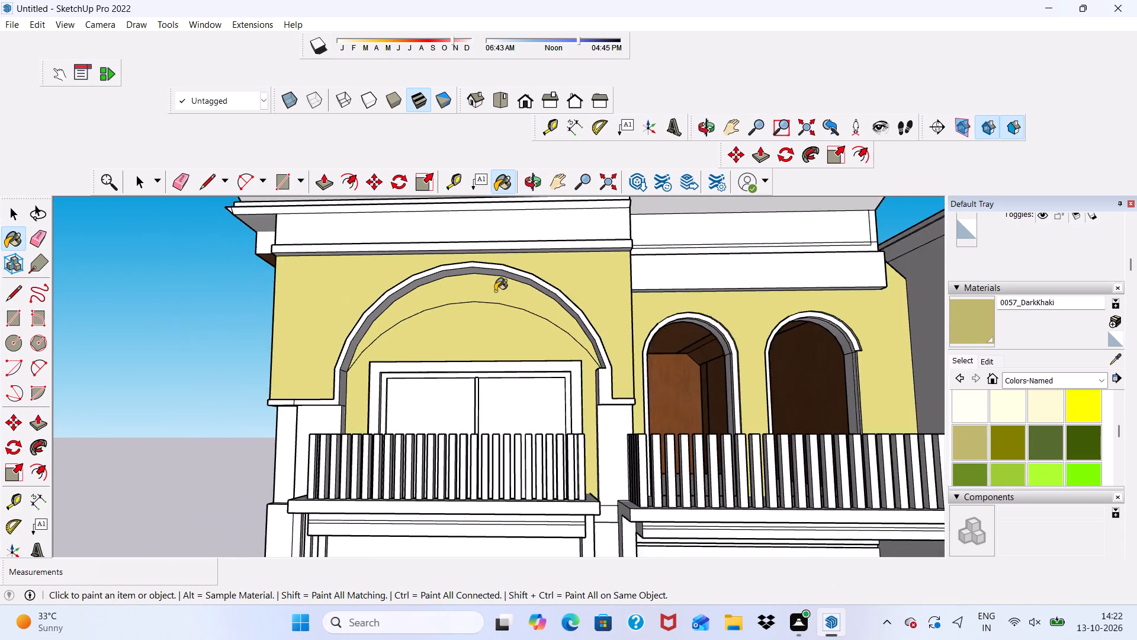
pyautogui.scroll(-2, 495, 291)
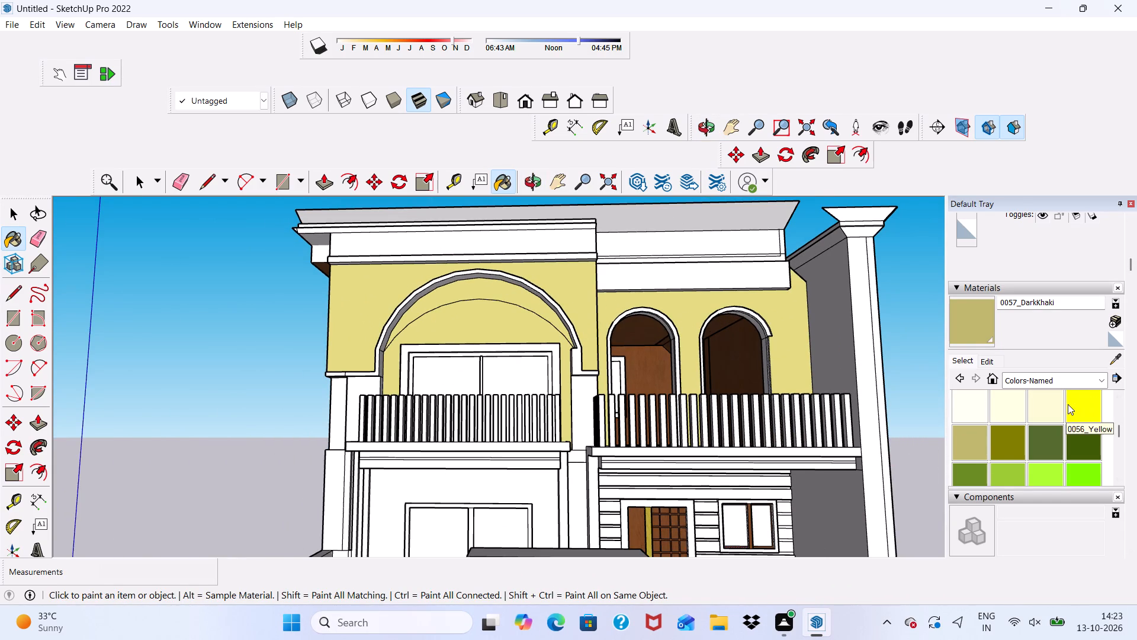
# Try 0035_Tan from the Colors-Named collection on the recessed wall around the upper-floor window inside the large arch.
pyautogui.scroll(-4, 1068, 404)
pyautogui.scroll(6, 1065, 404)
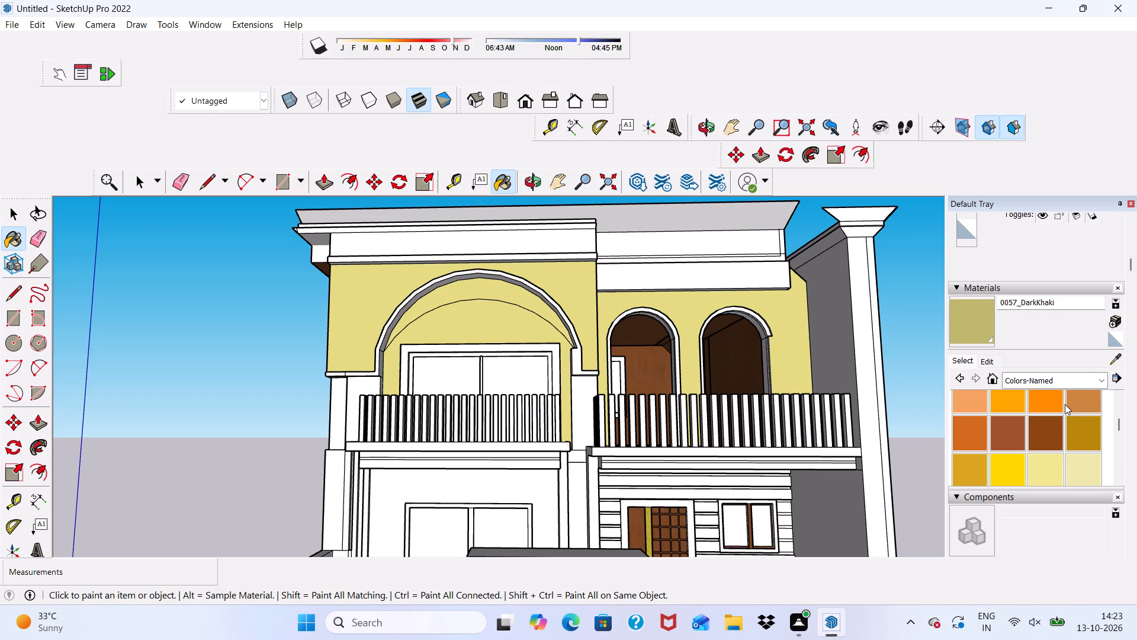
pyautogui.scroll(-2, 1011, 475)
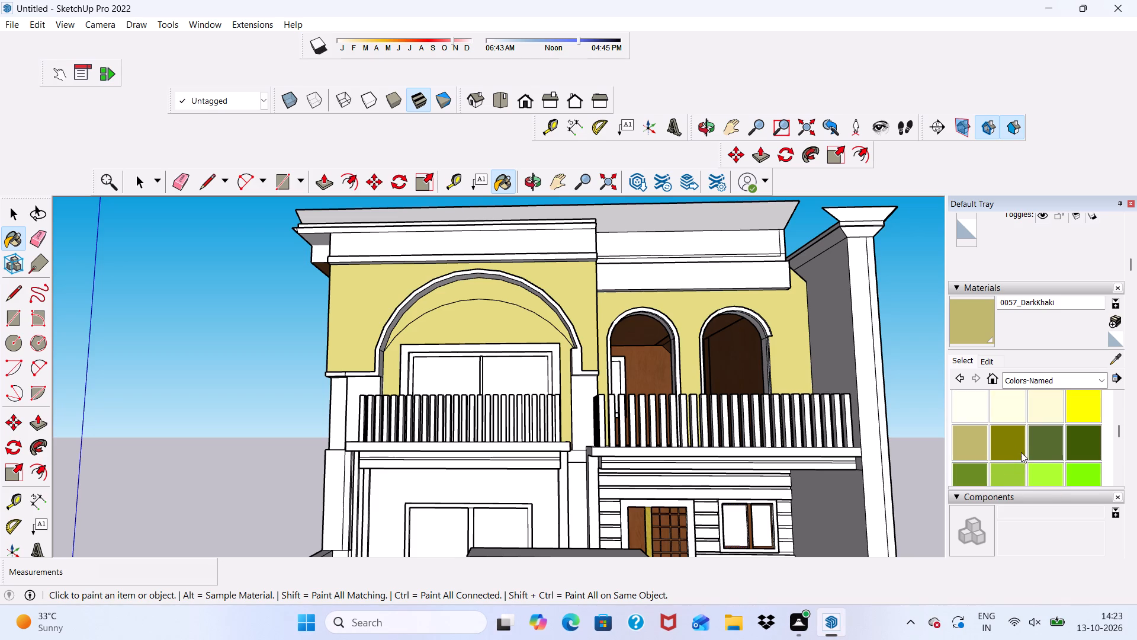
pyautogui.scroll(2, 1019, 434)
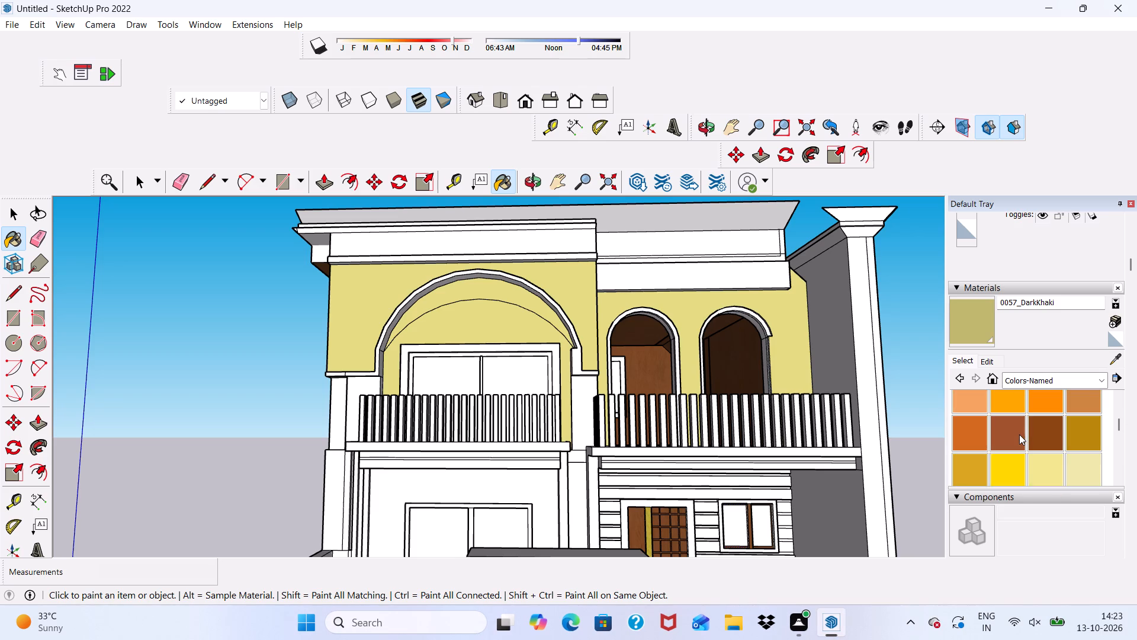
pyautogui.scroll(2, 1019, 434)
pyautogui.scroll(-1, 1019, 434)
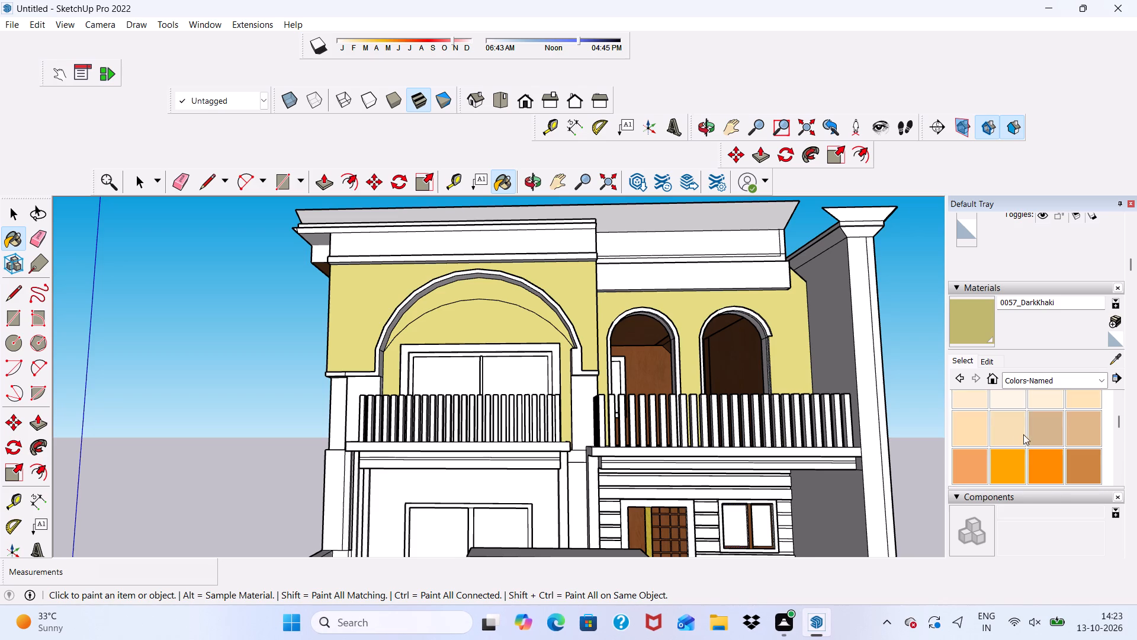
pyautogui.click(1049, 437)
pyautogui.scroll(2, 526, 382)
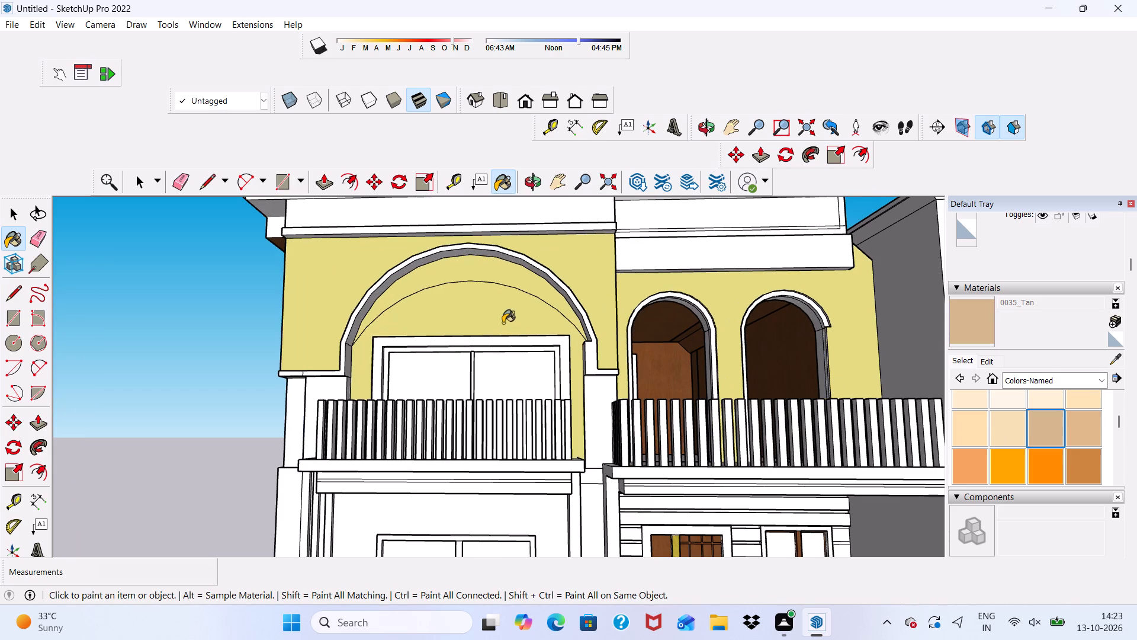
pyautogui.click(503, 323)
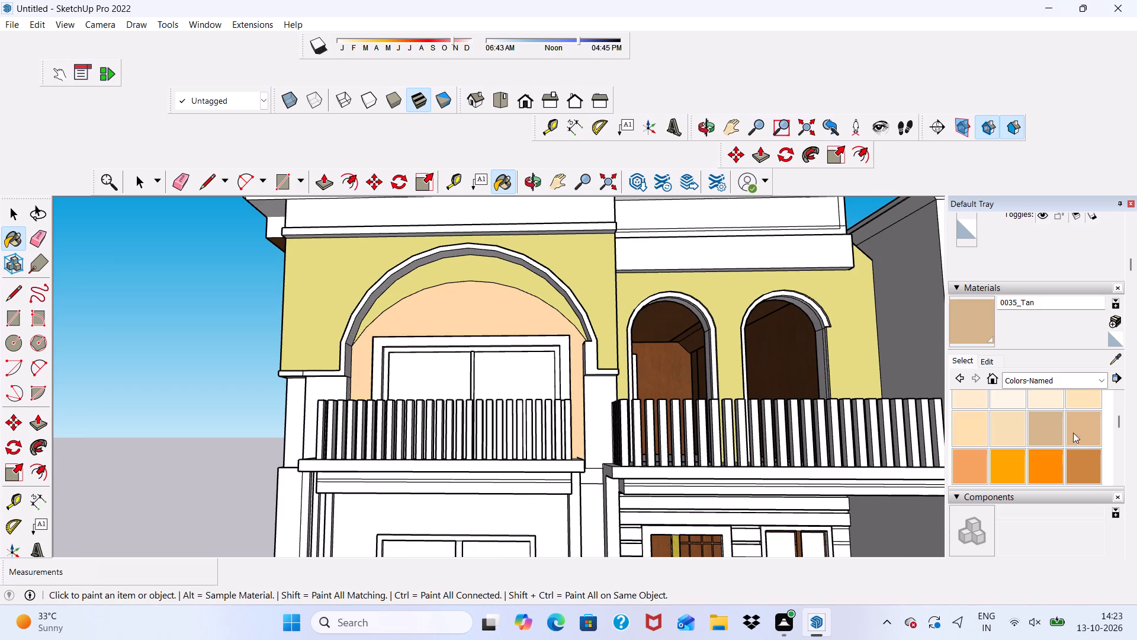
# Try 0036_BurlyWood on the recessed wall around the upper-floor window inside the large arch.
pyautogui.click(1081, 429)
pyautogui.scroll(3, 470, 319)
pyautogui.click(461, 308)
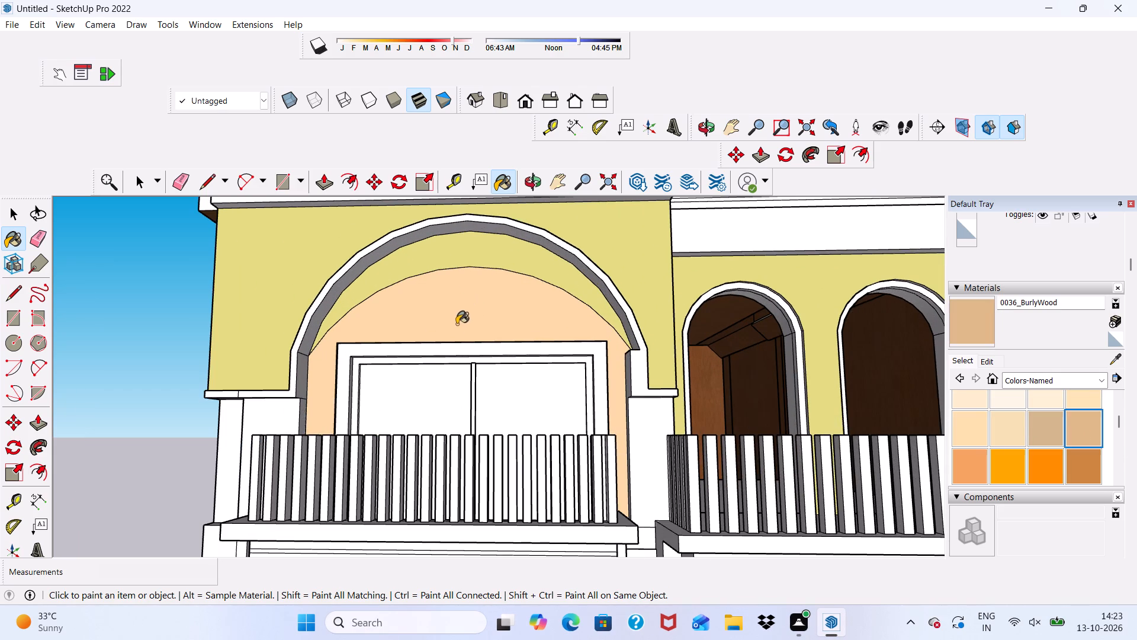
# Repaint the recessed wall around the upper-floor window inside the large arch with 0057_DarkKhaki.
pyautogui.scroll(-3, 440, 337)
pyautogui.scroll(-2, 1038, 410)
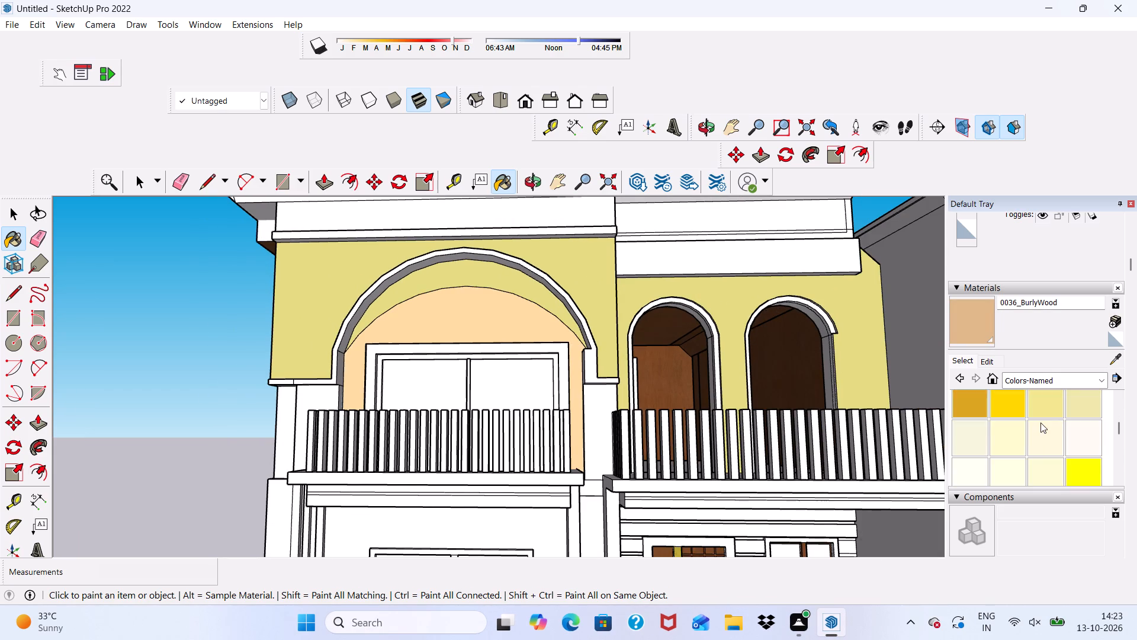
pyautogui.scroll(-1, 1040, 423)
pyautogui.click(979, 438)
pyautogui.scroll(6, 439, 324)
pyautogui.click(439, 322)
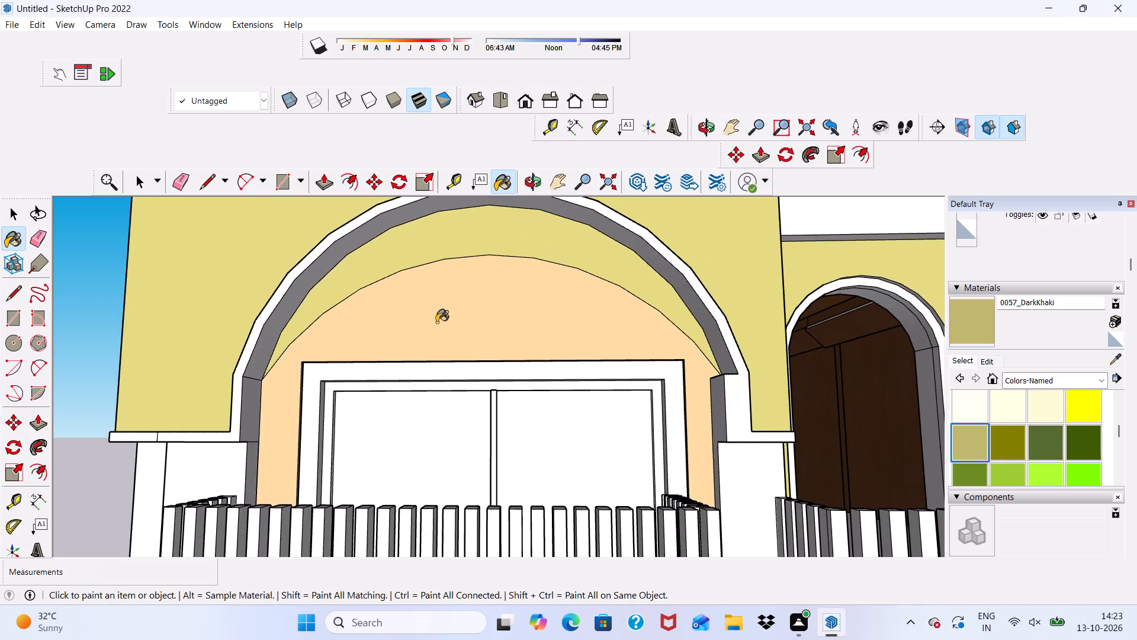
# Paint the curved underside of the large arch and the short left jamb face below it with 0057_DarkKhaki.
pyautogui.scroll(-10, 390, 321)
pyautogui.scroll(1, 451, 306)
pyautogui.scroll(-9, 451, 306)
pyautogui.moveTo(468, 310); pyautogui.dragTo(416, 270, button='middle')
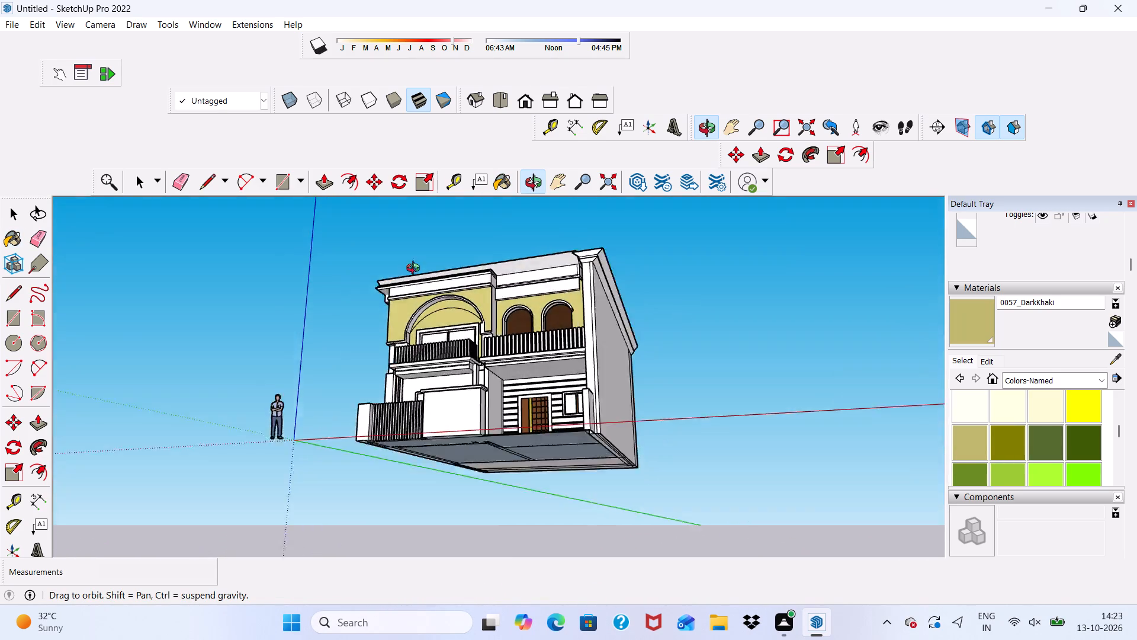
pyautogui.moveTo(416, 270); pyautogui.dragTo(359, 260, button='middle')
pyautogui.scroll(5, 404, 292)
pyautogui.scroll(4, 455, 312)
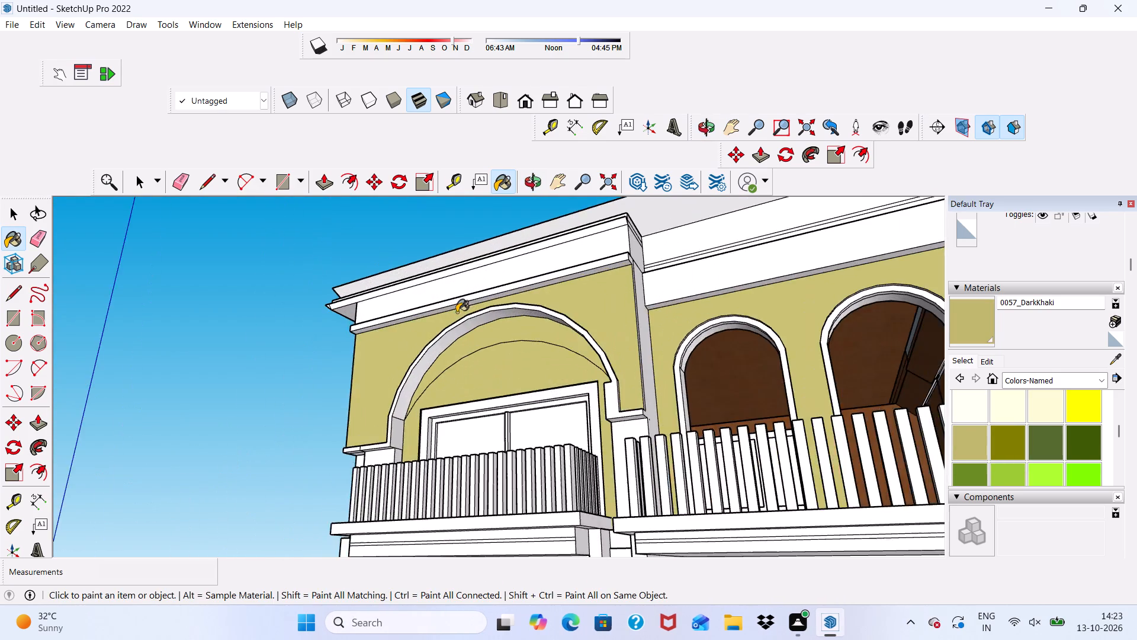
pyautogui.scroll(6, 457, 312)
pyautogui.click(464, 325)
pyautogui.scroll(5, 440, 379)
pyautogui.scroll(-6, 388, 391)
pyautogui.click(330, 515)
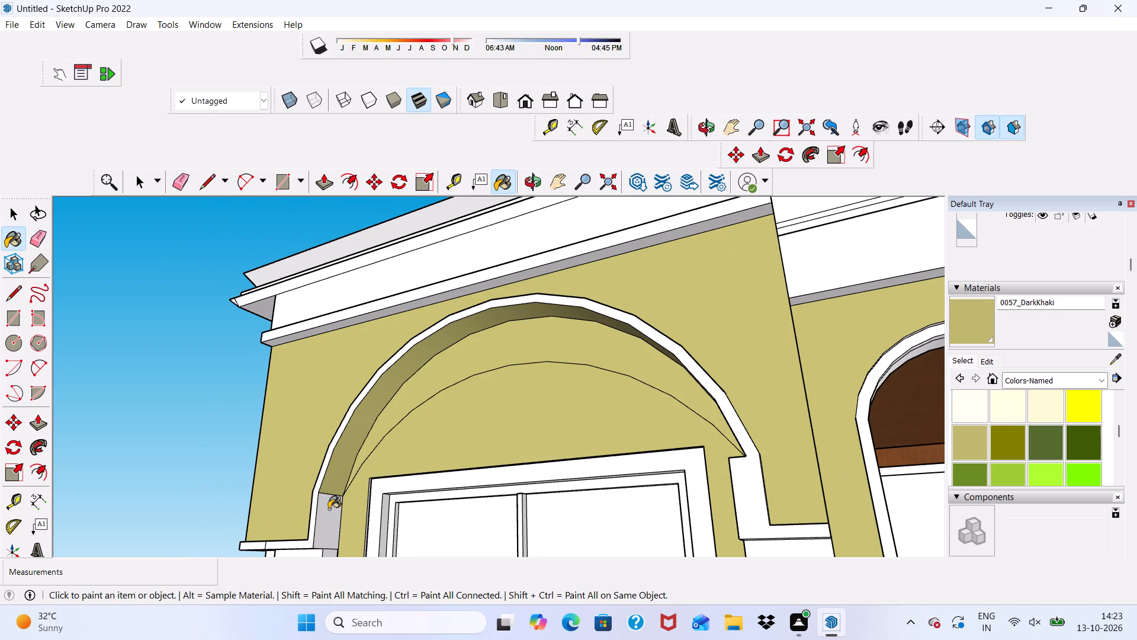
# Paint the underside faces of the horizontal moulding at the left foot of the large arch with 0057_DarkKhaki.
pyautogui.scroll(5, 336, 481)
pyautogui.scroll(-5, 329, 441)
pyautogui.moveTo(352, 399); pyautogui.dragTo(620, 417, button='middle')
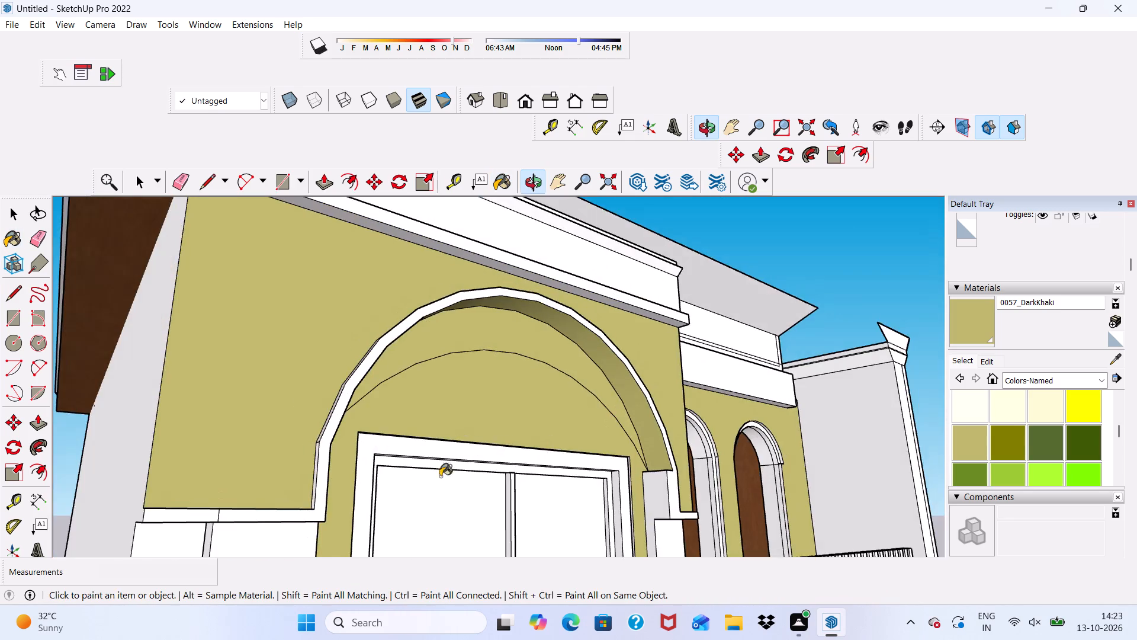
pyautogui.scroll(3, 234, 444)
pyautogui.scroll(-6, 207, 391)
pyautogui.moveTo(235, 559); pyautogui.dragTo(105, 472, button='middle')
pyautogui.scroll(1, 227, 441)
pyautogui.scroll(-6, 217, 396)
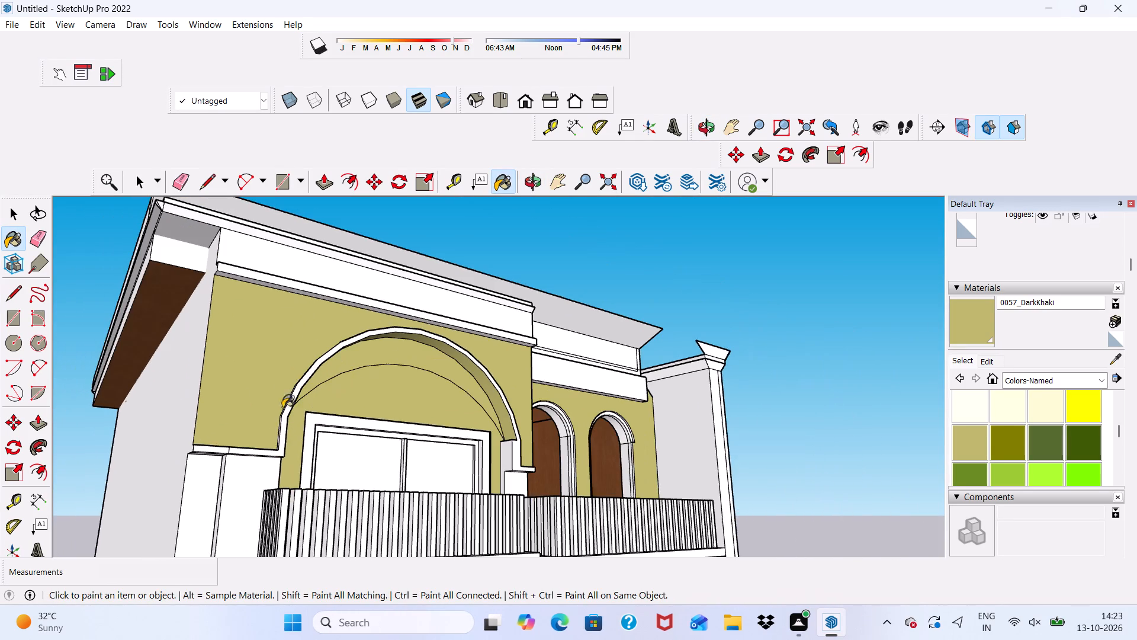
pyautogui.moveTo(284, 441); pyautogui.dragTo(204, 403, button='middle')
pyautogui.scroll(13, 276, 485)
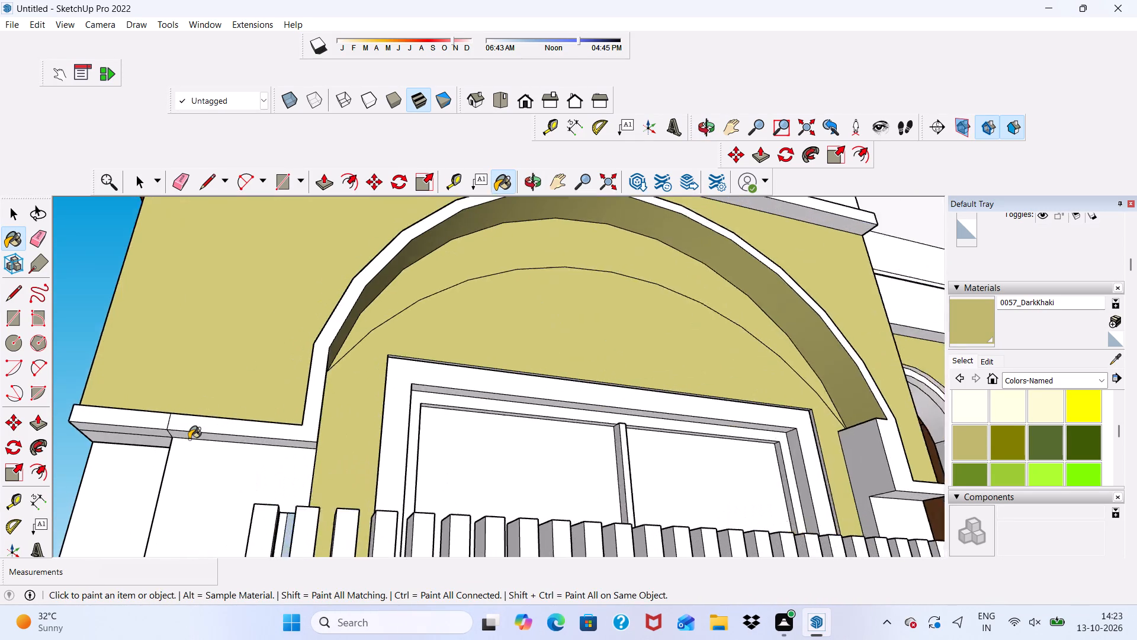
pyautogui.scroll(2, 189, 439)
pyautogui.click(188, 439)
pyautogui.click(191, 433)
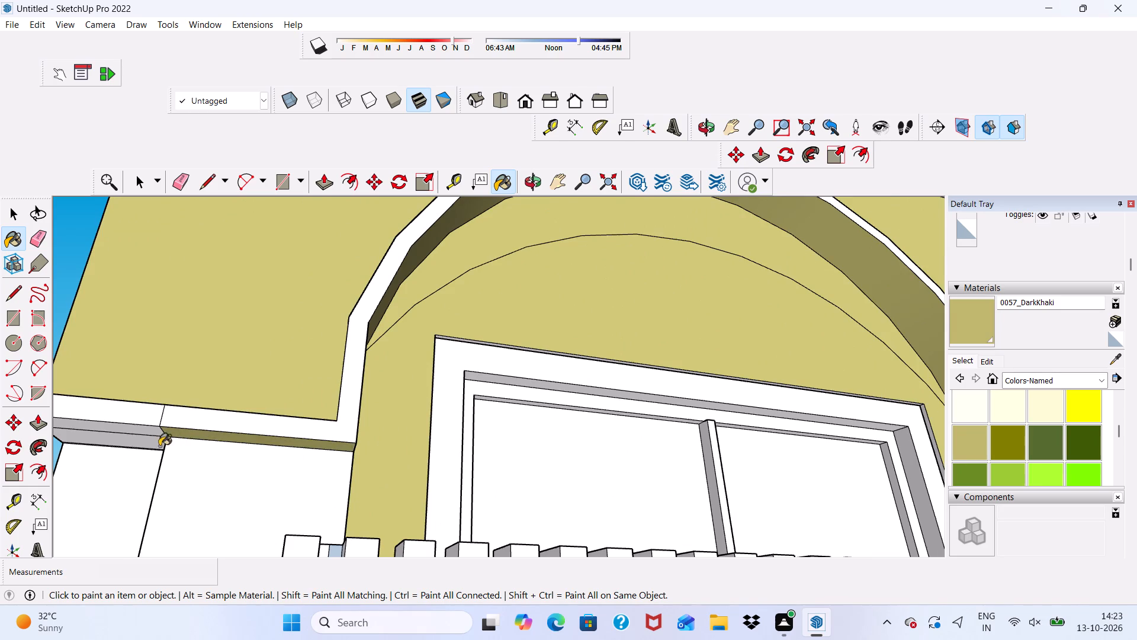
pyautogui.scroll(1, 129, 443)
pyautogui.click(126, 427)
pyautogui.click(127, 440)
pyautogui.scroll(-5, 120, 444)
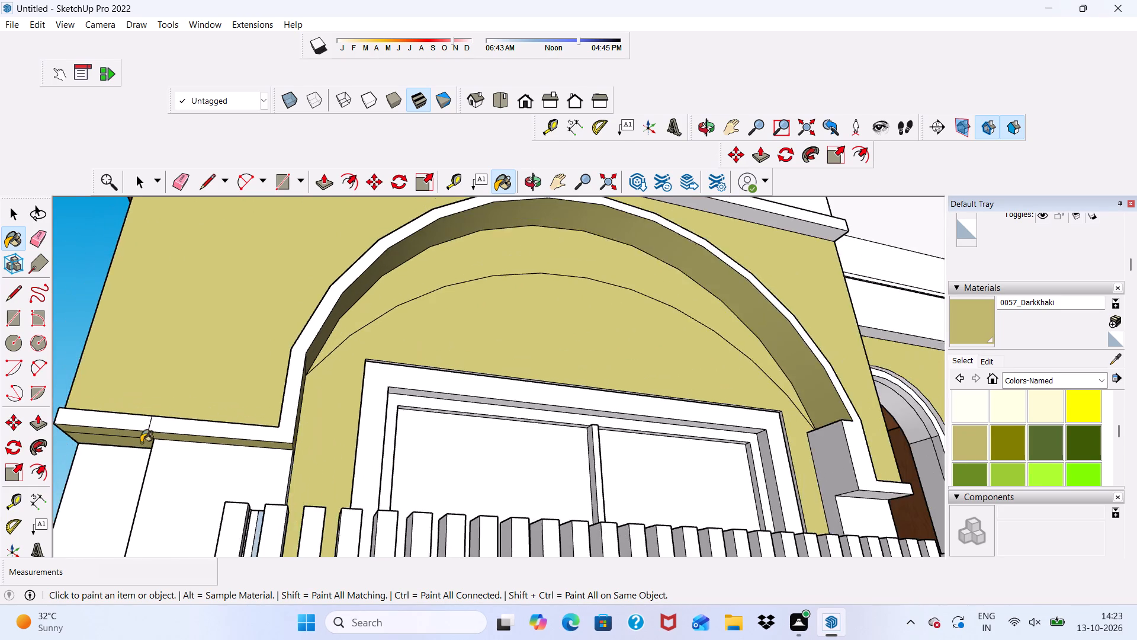
# Paint the front, corner and narrow return faces of the pier below the large arch's left moulding with 0057_DarkKhaki.
pyautogui.scroll(-5, 180, 397)
pyautogui.scroll(-4, 238, 413)
pyautogui.moveTo(242, 415); pyautogui.dragTo(211, 487, button='middle')
pyautogui.scroll(2, 214, 458)
pyautogui.click(221, 464)
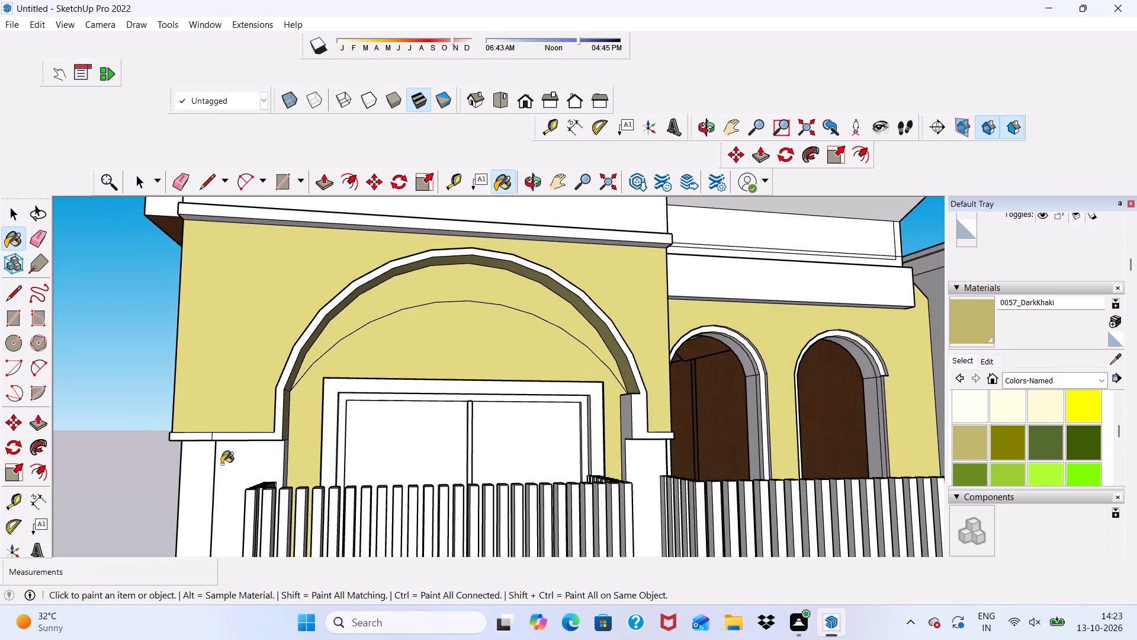
pyautogui.moveTo(189, 472); pyautogui.dragTo(432, 436, button='middle')
pyautogui.scroll(1, 377, 405)
pyautogui.click(350, 399)
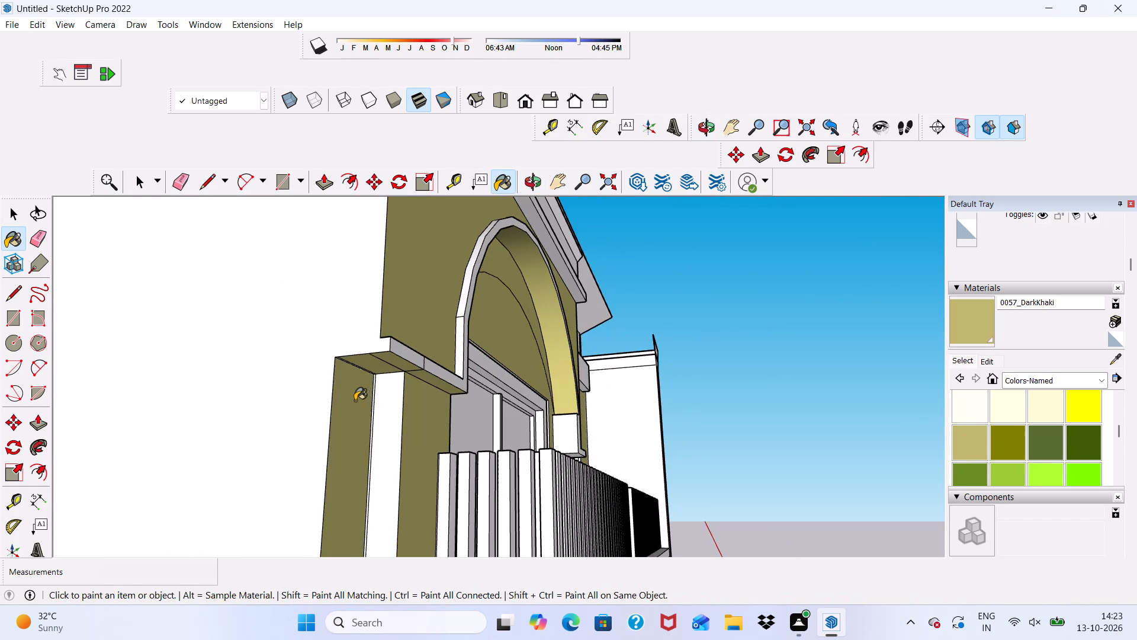
pyautogui.scroll(3, 358, 402)
pyautogui.click(383, 405)
pyautogui.click(370, 388)
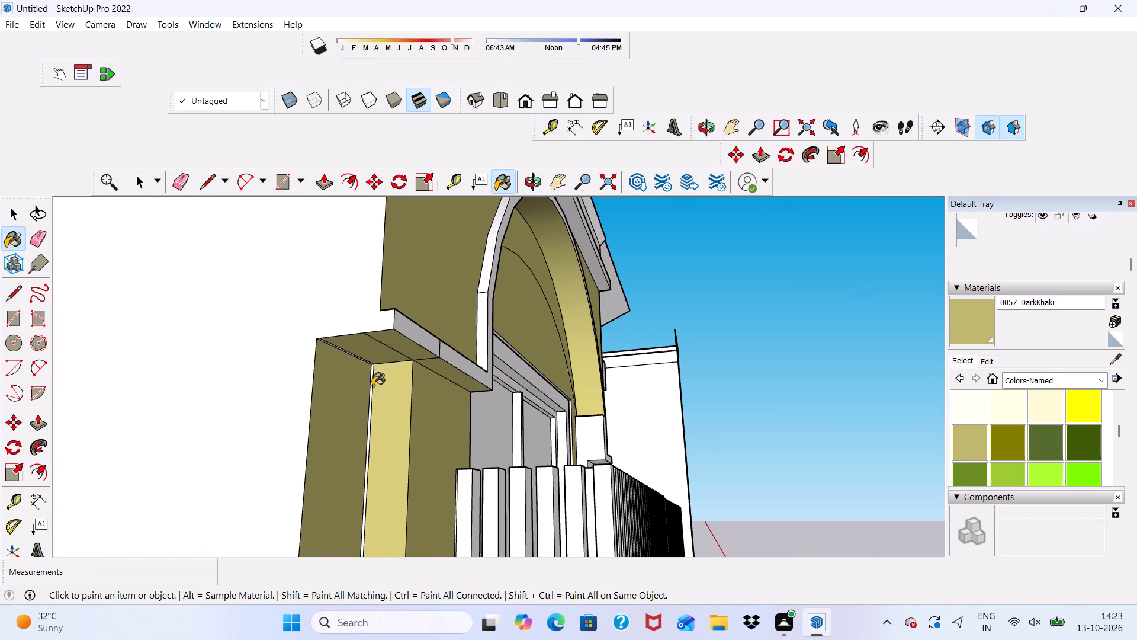
pyautogui.click(372, 386)
# Paint the inner side face of the left pier, beside the upper-floor window, with 0057_DarkKhaki.
pyautogui.scroll(-8, 368, 386)
pyautogui.moveTo(429, 388); pyautogui.dragTo(0, 503, button='middle')
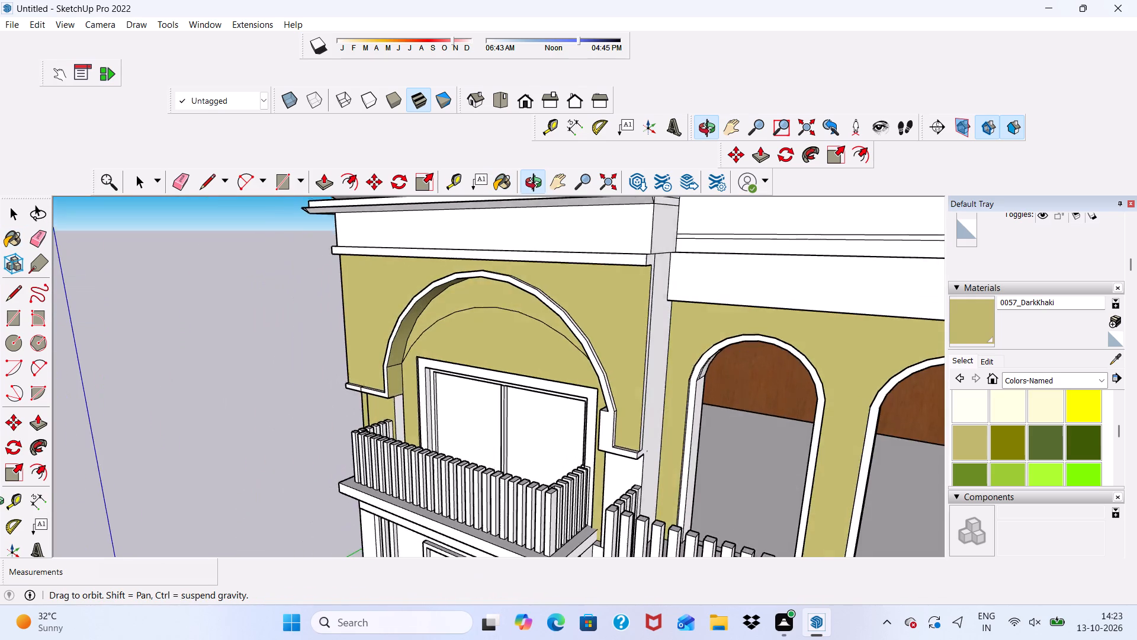
pyautogui.moveTo(0, 503); pyautogui.dragTo(1, 502, button='middle')
pyautogui.scroll(10, 439, 453)
pyautogui.click(354, 395)
pyautogui.scroll(-2, 373, 396)
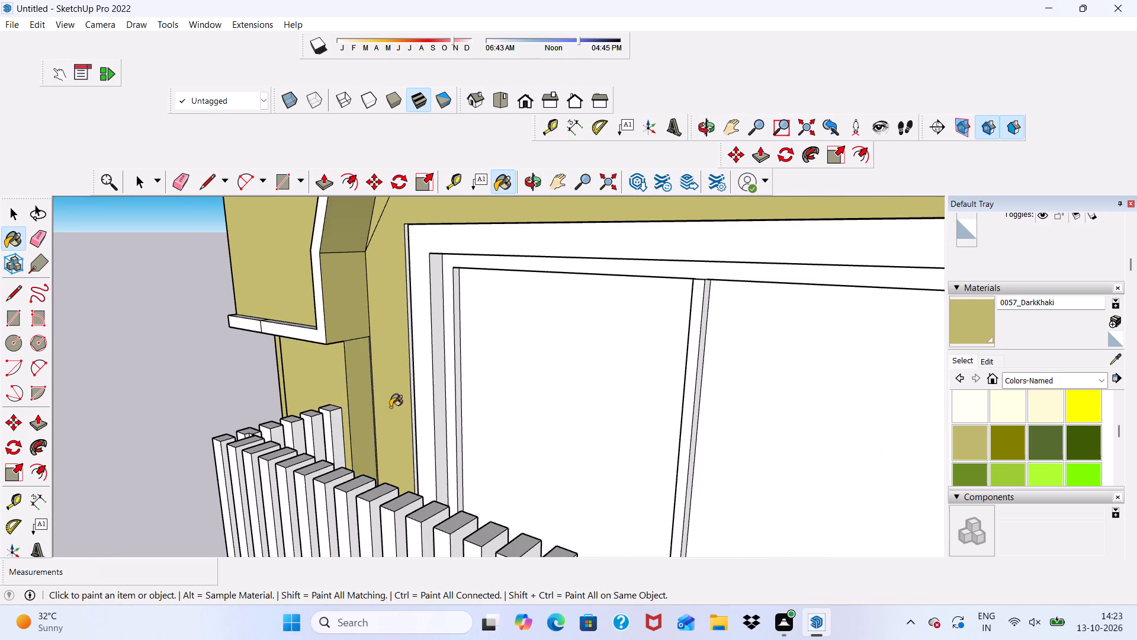
# Paint the large arch's right jamb and the front of the pier below its right moulding with 0057_DarkKhaki.
pyautogui.scroll(-6, 390, 407)
pyautogui.moveTo(394, 407); pyautogui.dragTo(661, 383, button='middle')
pyautogui.scroll(5, 663, 375)
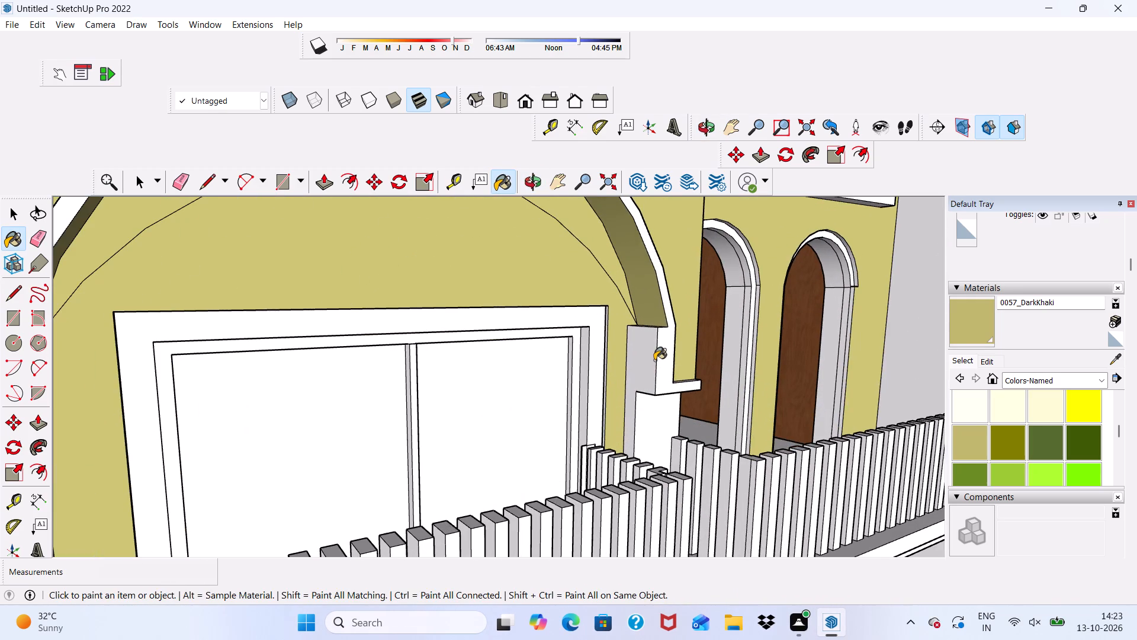
pyautogui.scroll(-4, 638, 418)
pyautogui.scroll(4, 637, 421)
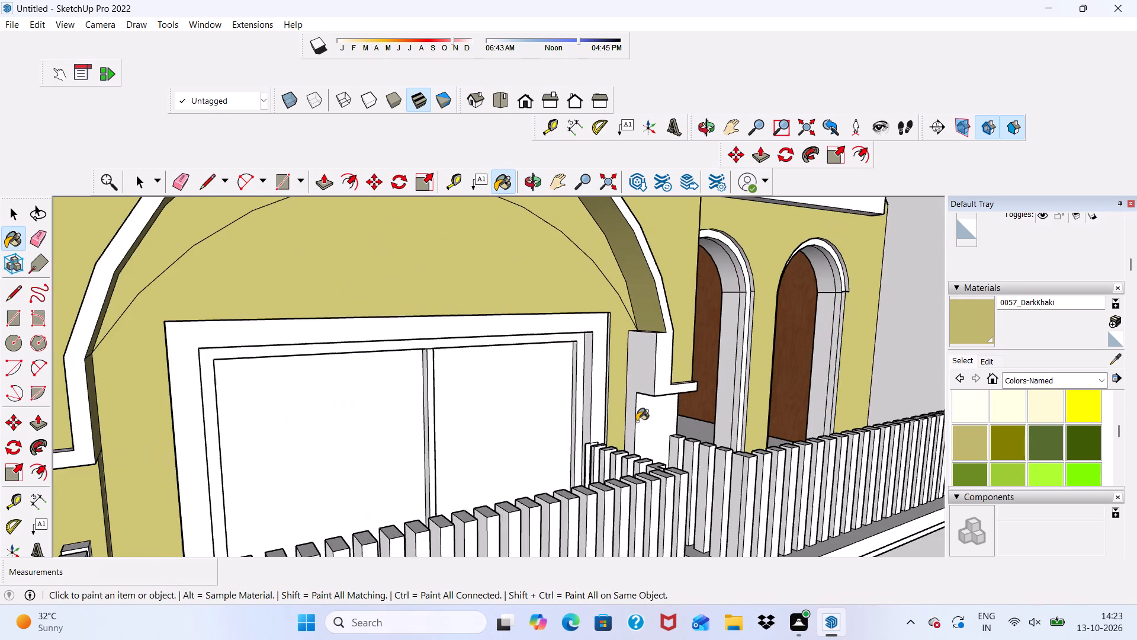
pyautogui.click(633, 407)
pyautogui.scroll(-1, 670, 389)
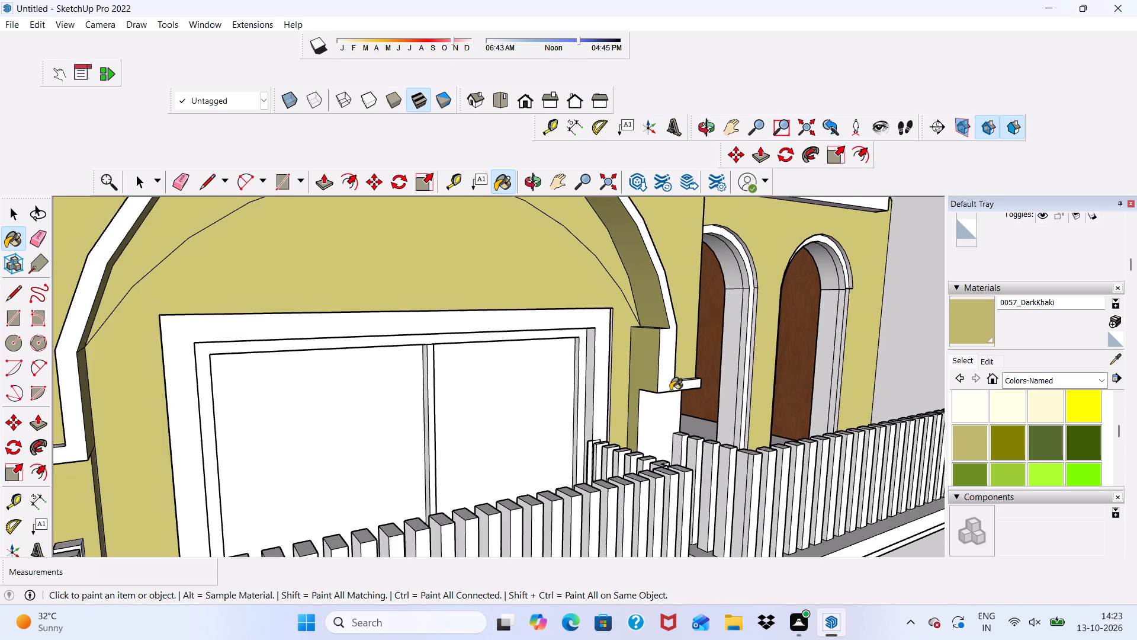
pyautogui.moveTo(670, 392); pyautogui.dragTo(515, 363, button='middle')
pyautogui.click(596, 401)
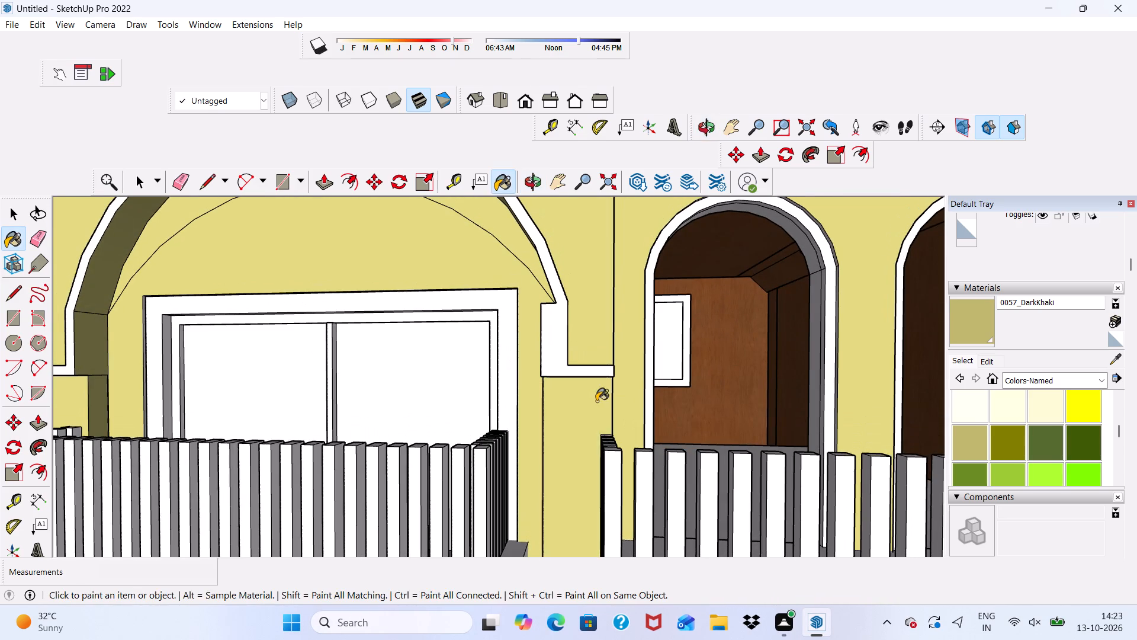
# Paint the upper-floor side return wall between the large arch bay and the balcony arches with 0057_DarkKhaki.
pyautogui.moveTo(592, 401); pyautogui.dragTo(394, 399, button='middle')
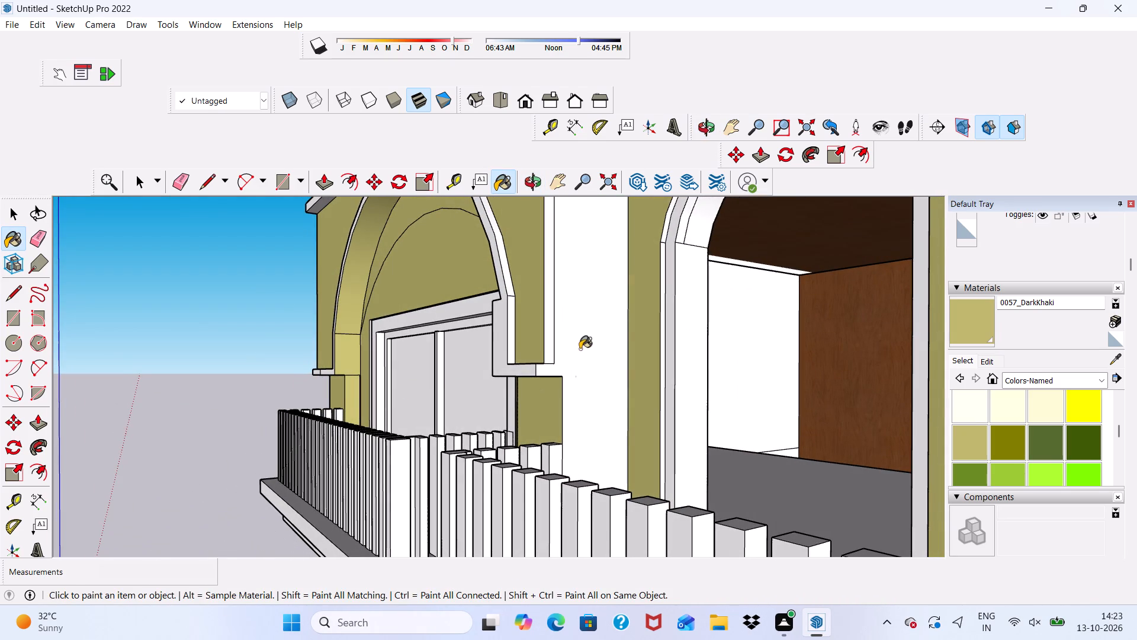
pyautogui.scroll(1, 620, 336)
pyautogui.click(571, 324)
pyautogui.scroll(-10, 578, 396)
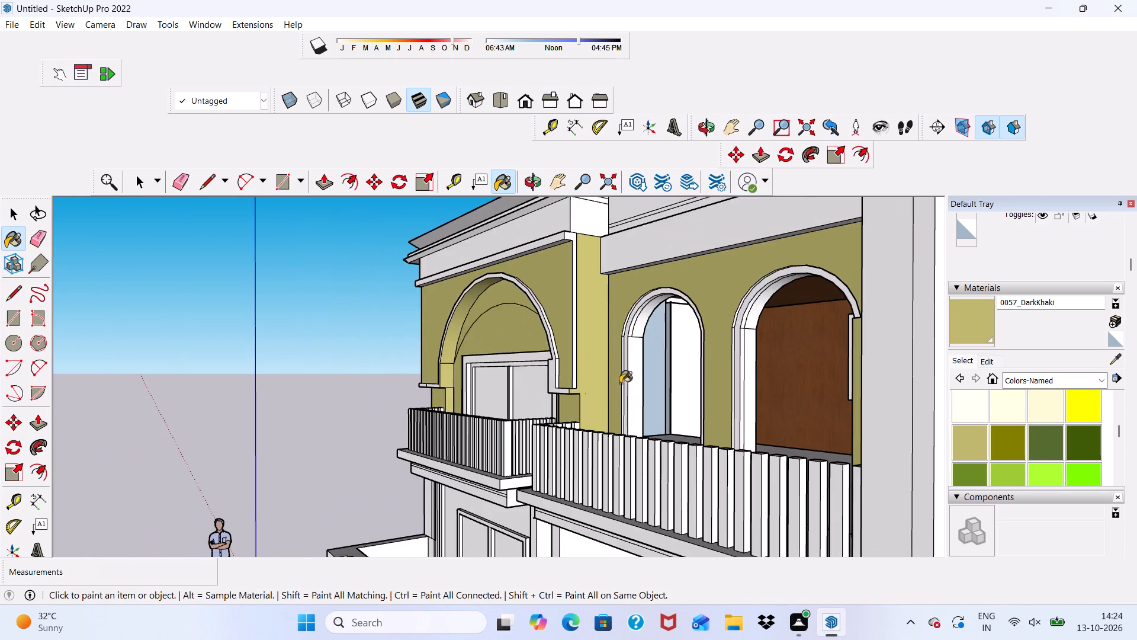
pyautogui.scroll(-3, 619, 383)
# Paint the inner face of the tall side wall beside the balcony and both front faces of its end column with 0057_DarkKhaki.
pyautogui.moveTo(619, 392); pyautogui.dragTo(871, 396, button='middle')
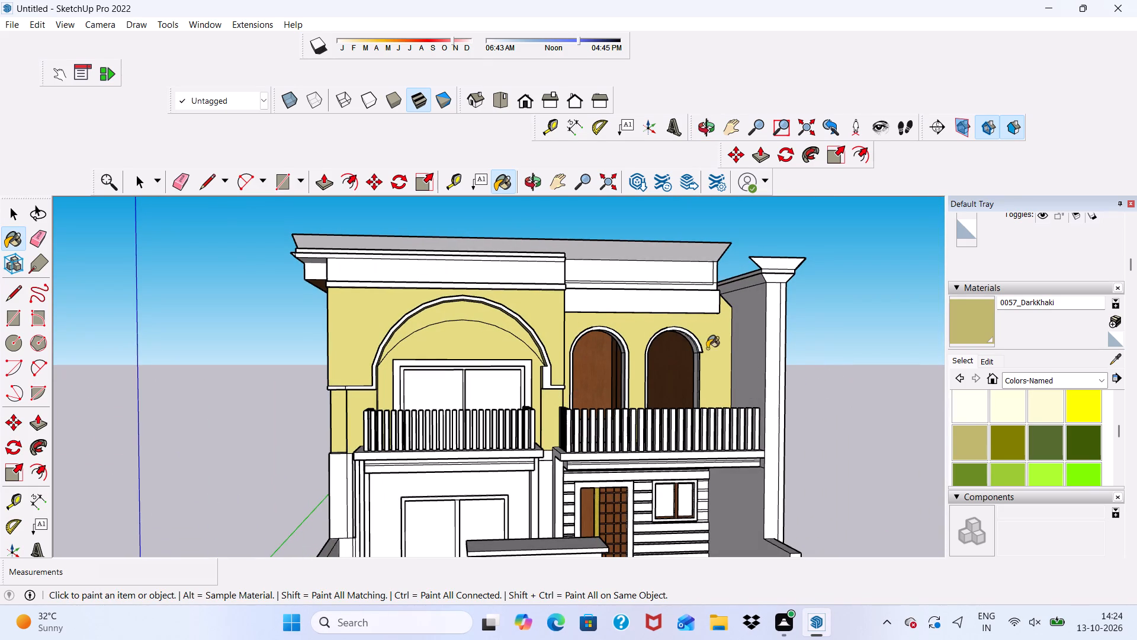
pyautogui.scroll(6, 737, 353)
pyautogui.click(756, 338)
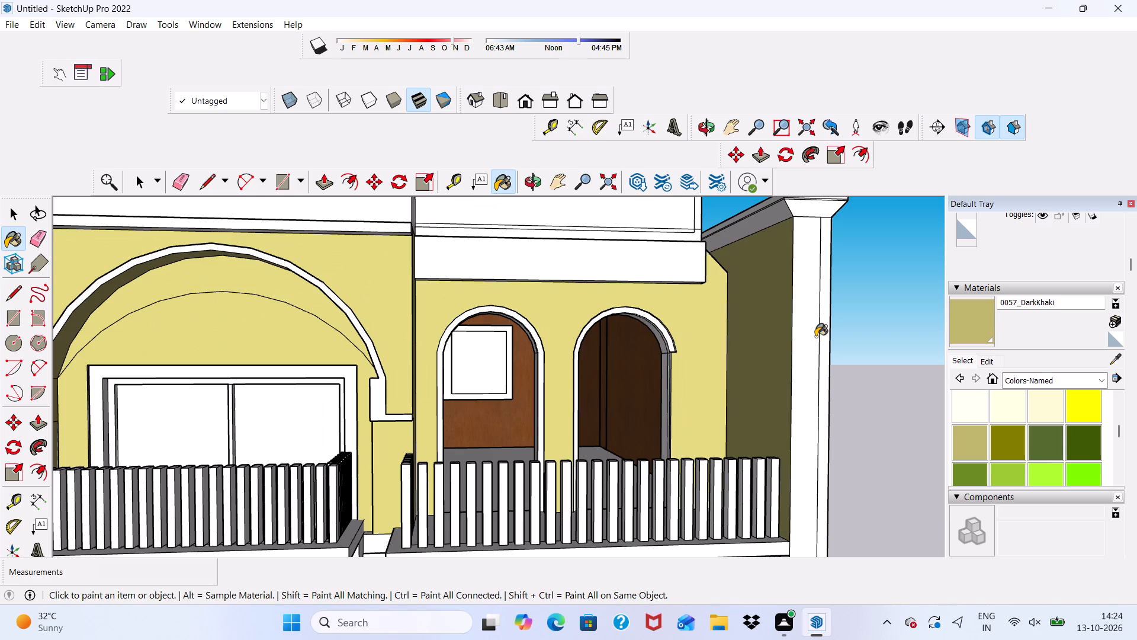
pyautogui.click(807, 332)
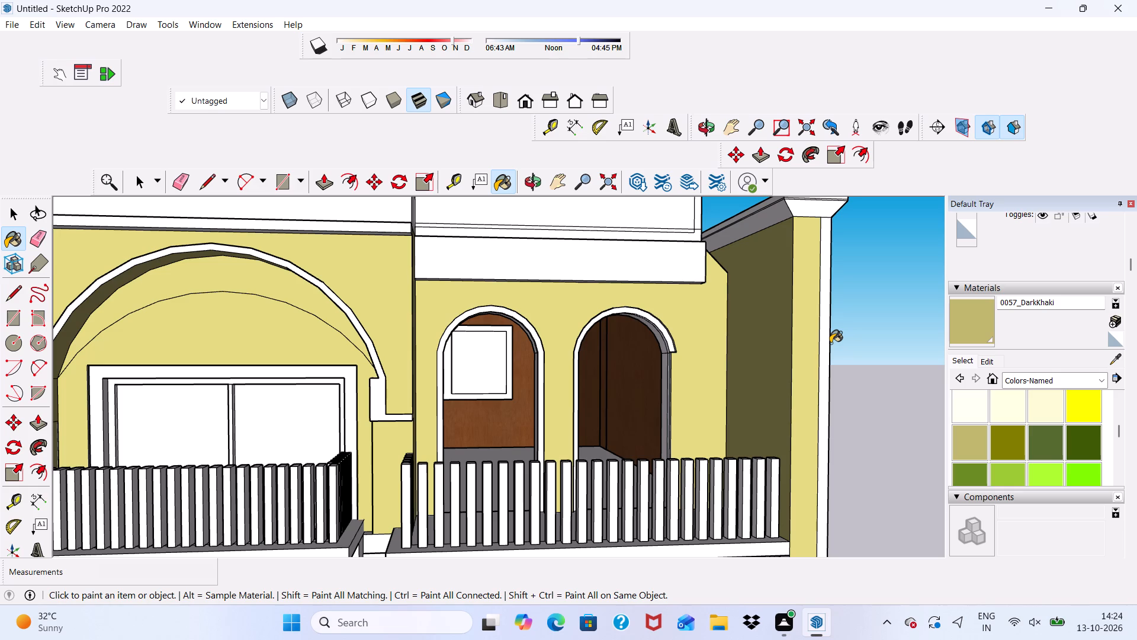
pyautogui.scroll(1, 775, 64)
pyautogui.scroll(2, 852, 227)
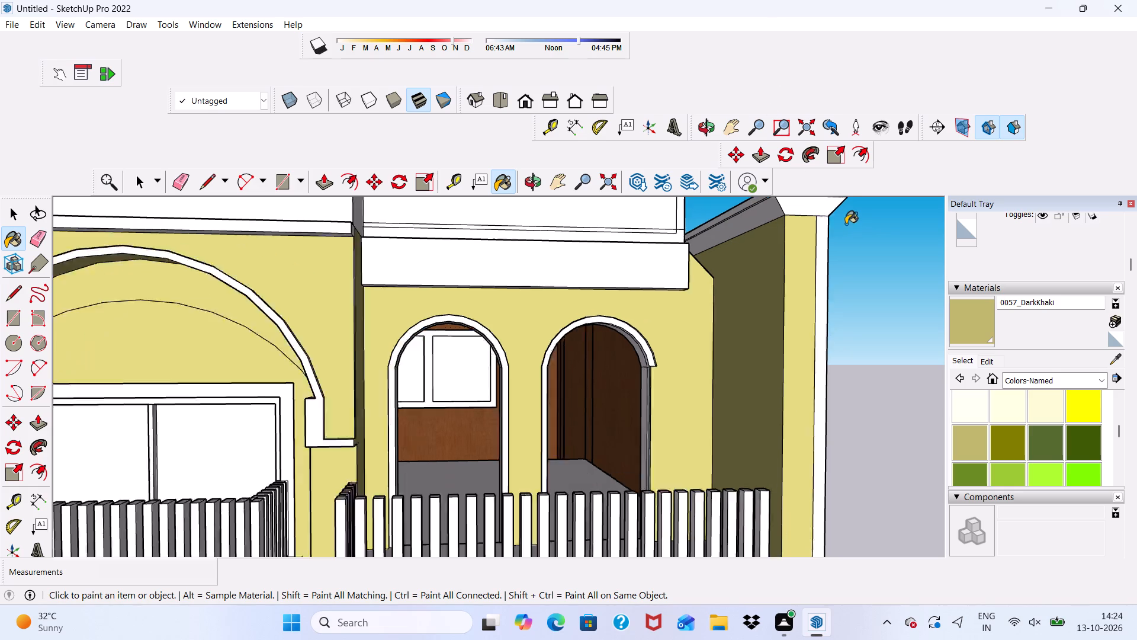
pyautogui.scroll(5, 846, 224)
pyautogui.click(809, 238)
pyautogui.scroll(-11, 810, 239)
pyautogui.moveTo(805, 258); pyautogui.dragTo(799, 249, button='middle')
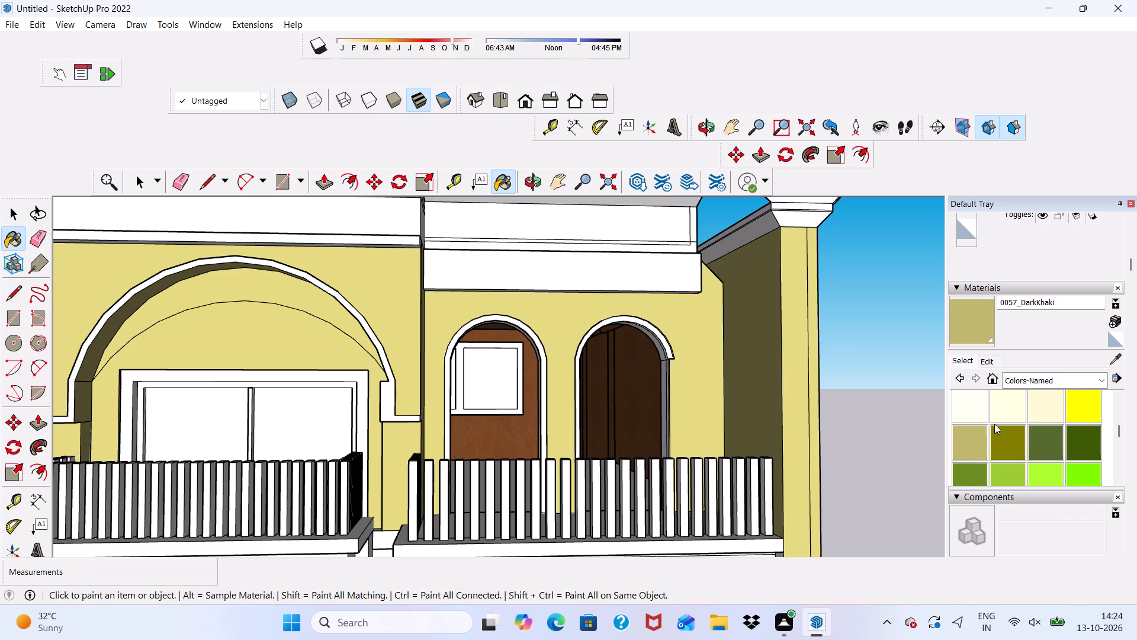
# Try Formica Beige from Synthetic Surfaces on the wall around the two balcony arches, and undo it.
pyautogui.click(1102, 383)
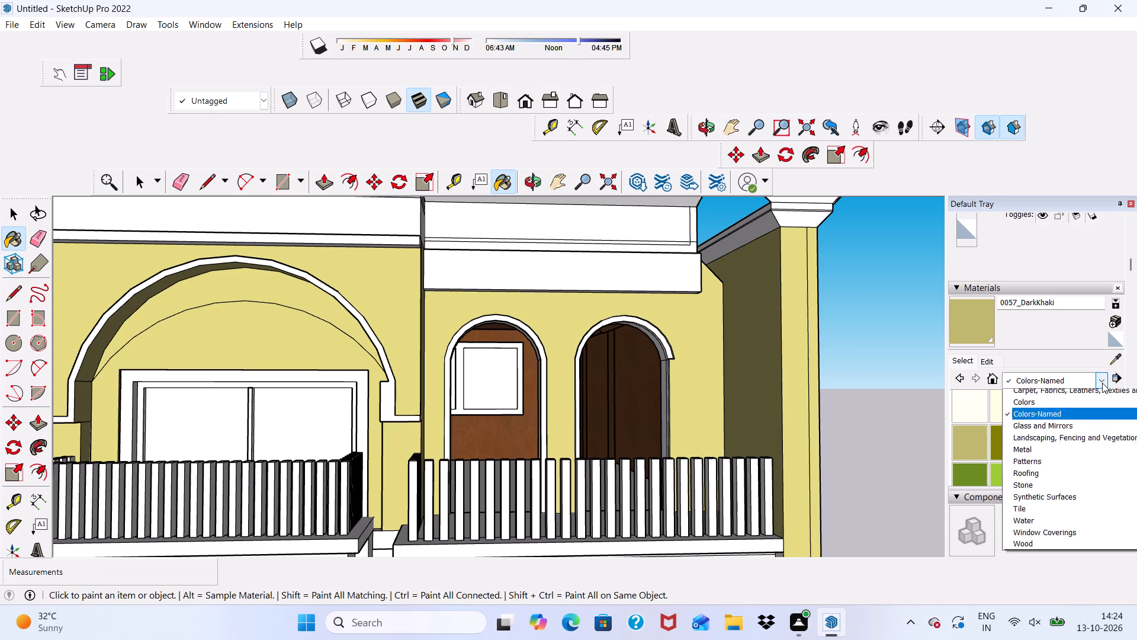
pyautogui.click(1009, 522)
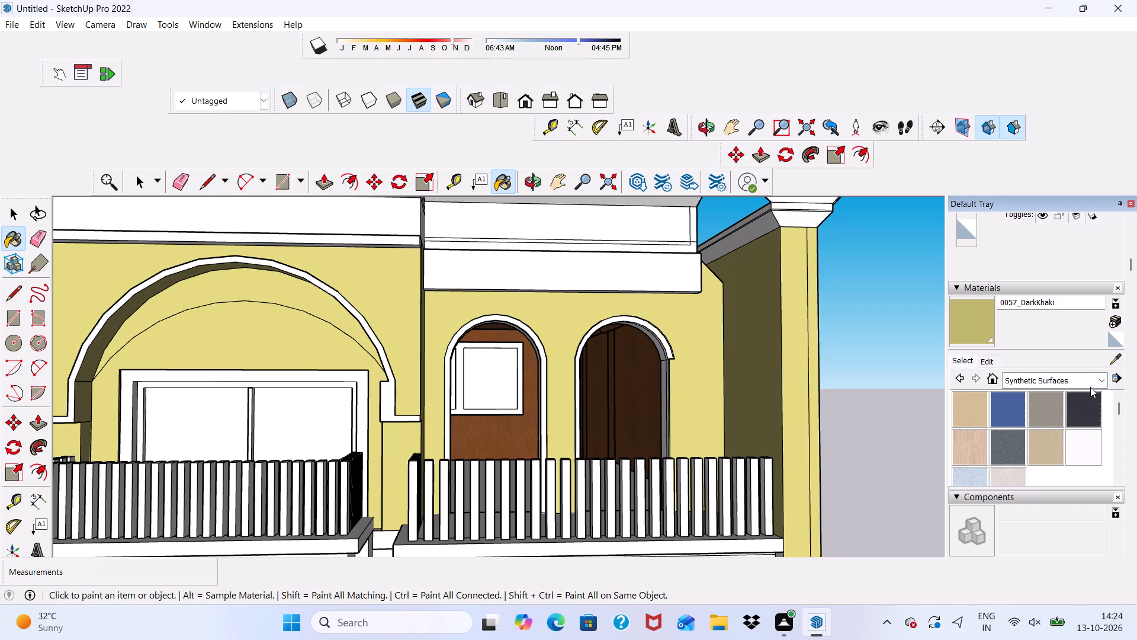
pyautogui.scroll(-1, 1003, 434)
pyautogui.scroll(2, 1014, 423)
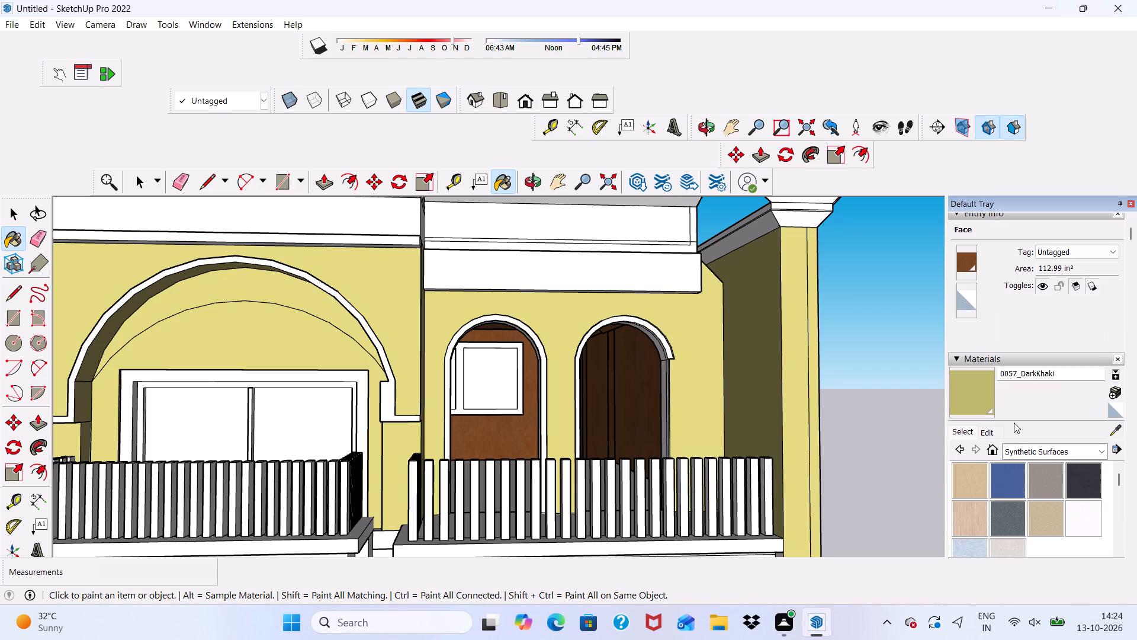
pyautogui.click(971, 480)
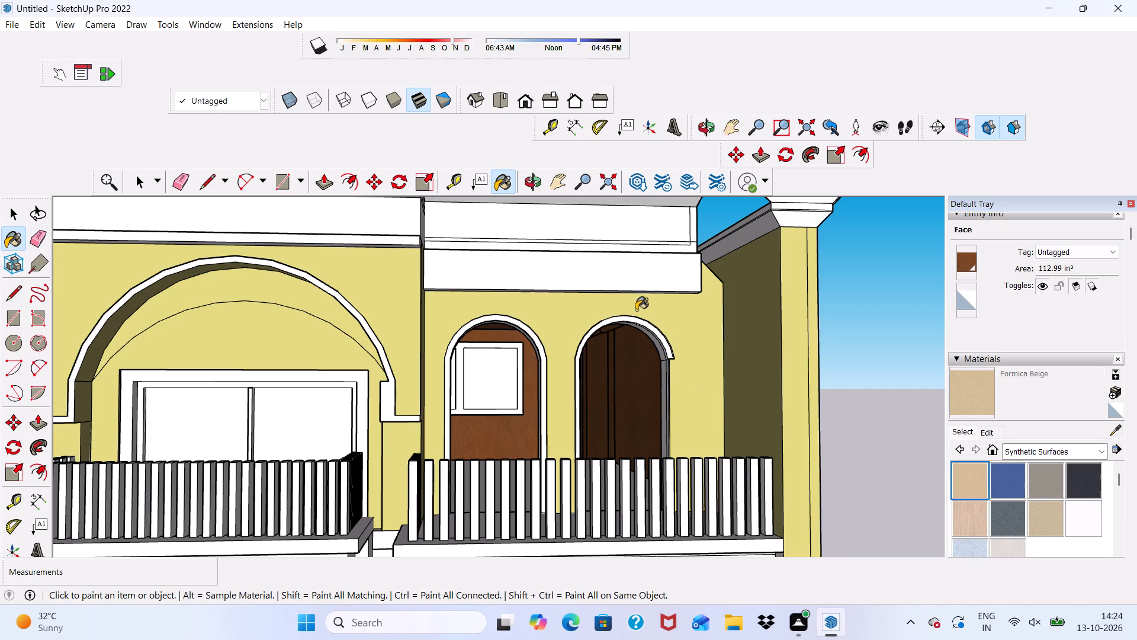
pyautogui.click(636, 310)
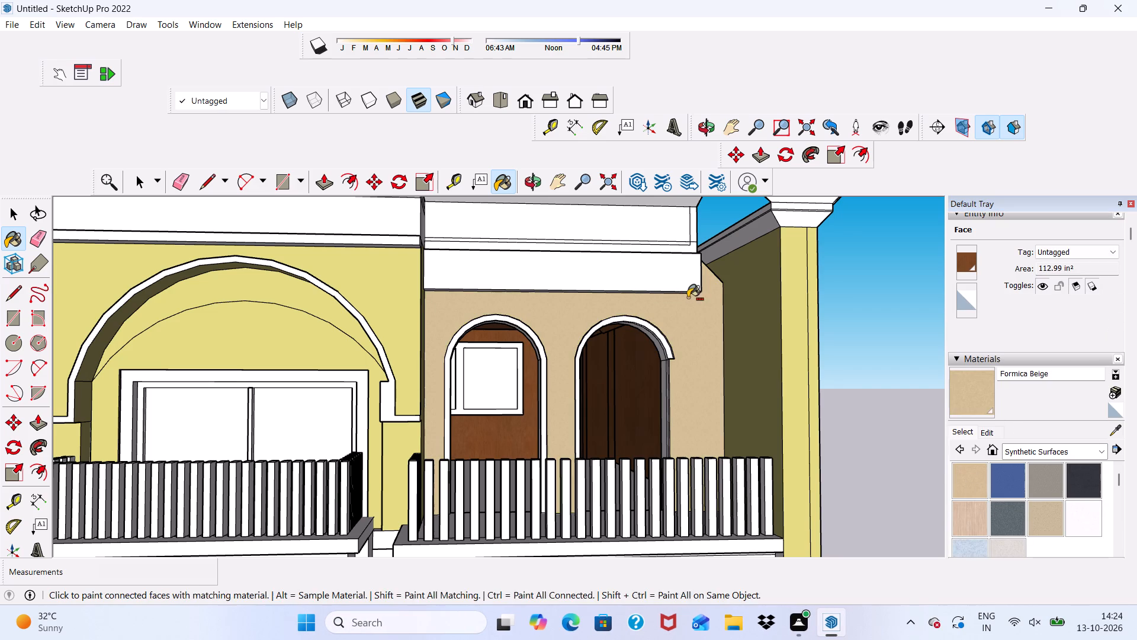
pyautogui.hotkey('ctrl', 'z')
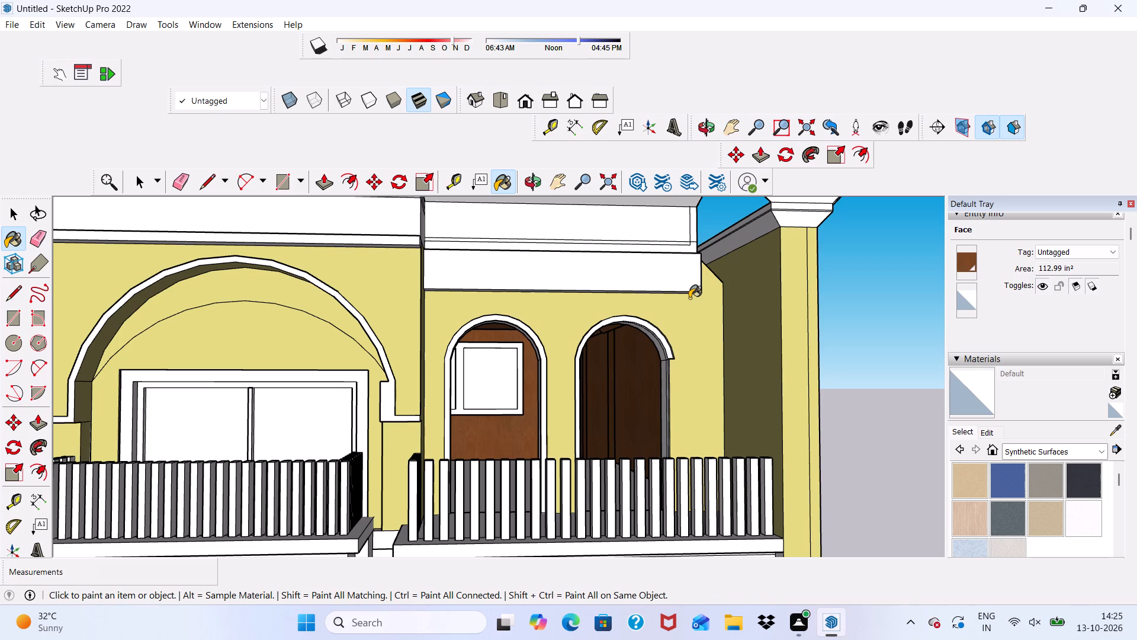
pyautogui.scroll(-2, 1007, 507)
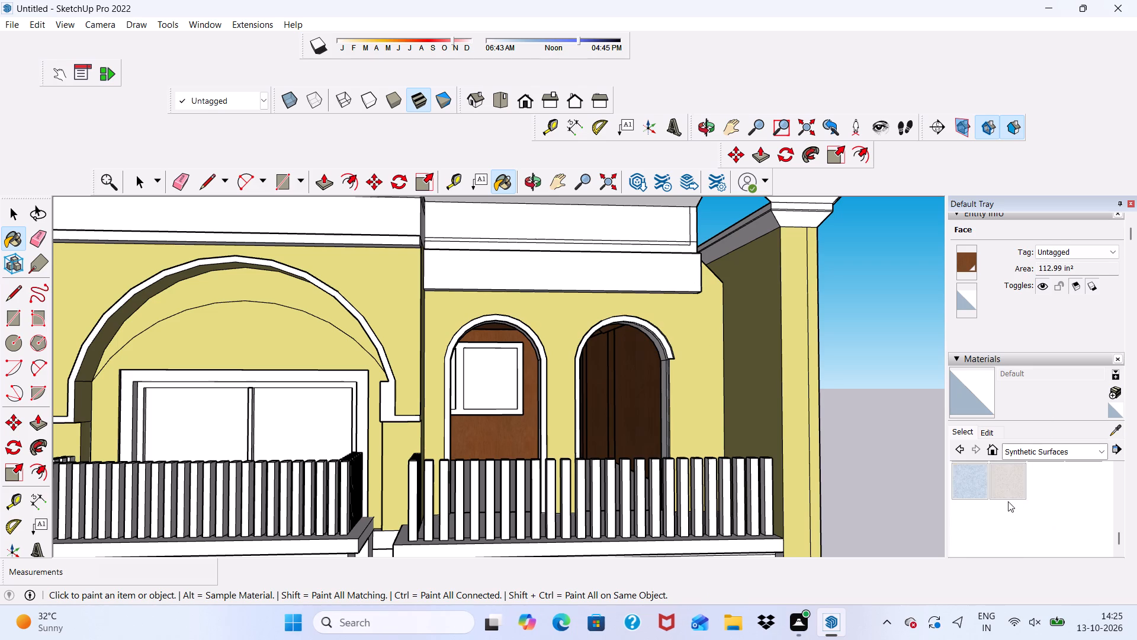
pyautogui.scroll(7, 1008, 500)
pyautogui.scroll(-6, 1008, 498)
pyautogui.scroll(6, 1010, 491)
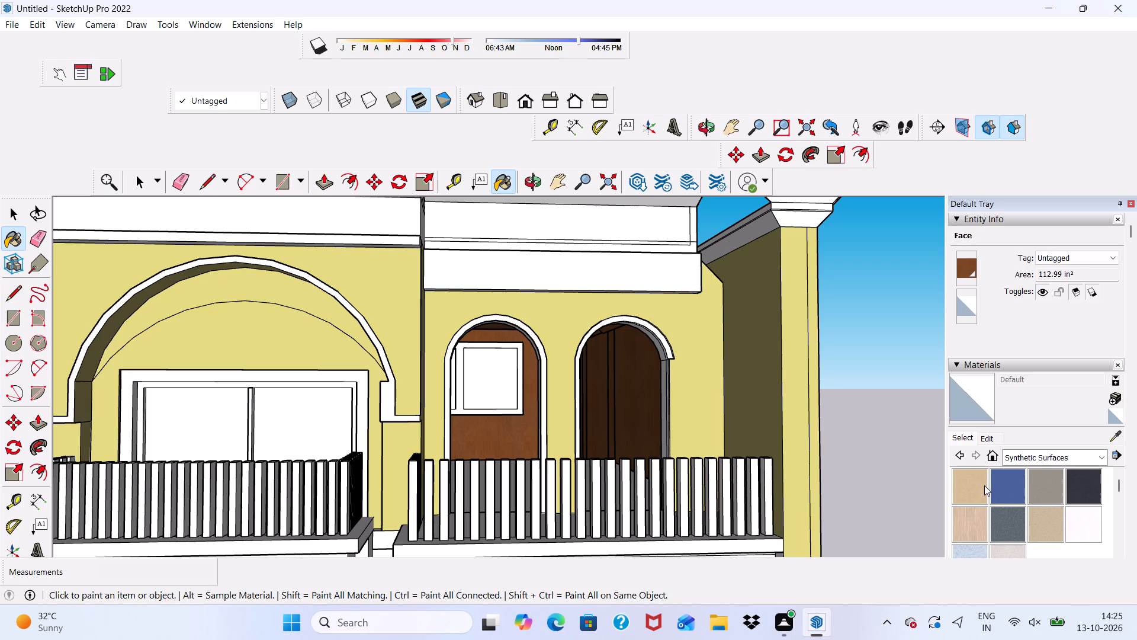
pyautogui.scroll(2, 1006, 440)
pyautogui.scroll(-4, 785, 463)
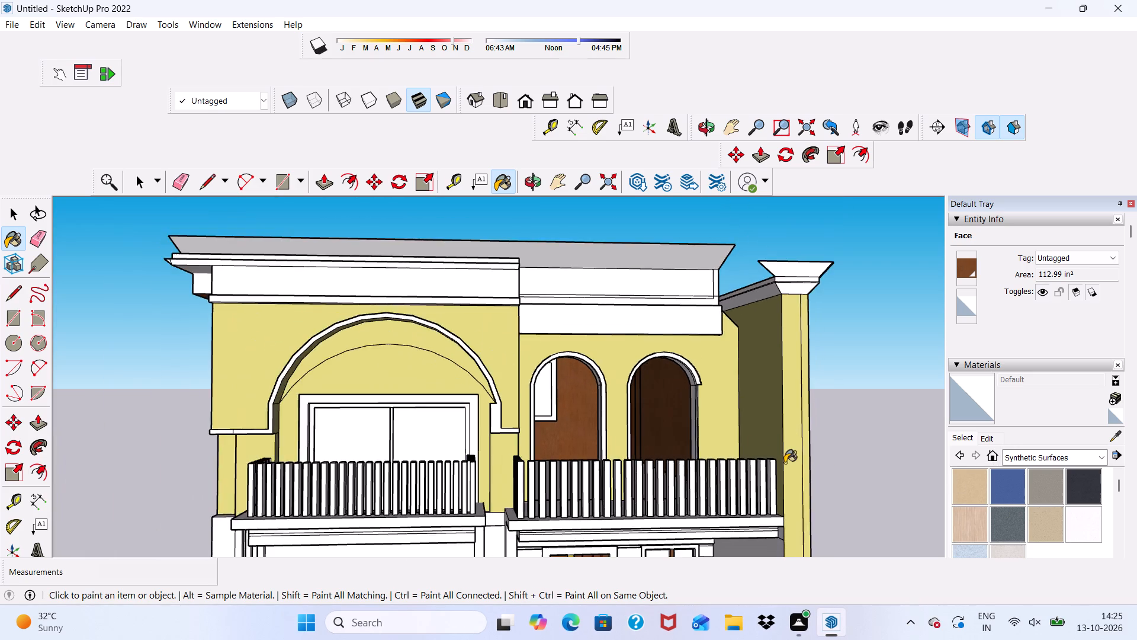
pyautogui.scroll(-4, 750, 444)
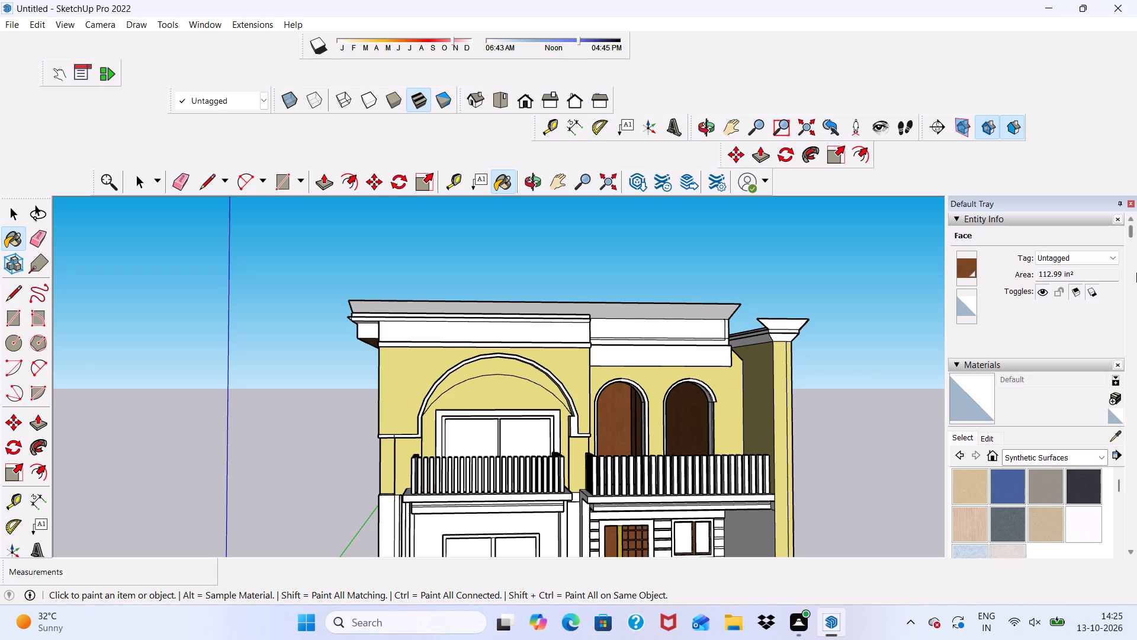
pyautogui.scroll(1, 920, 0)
# Choose 0057_DarkKhaki from Colors-Named and paint the front and top faces of the straight moulding above the large arch.
pyautogui.click(1100, 456)
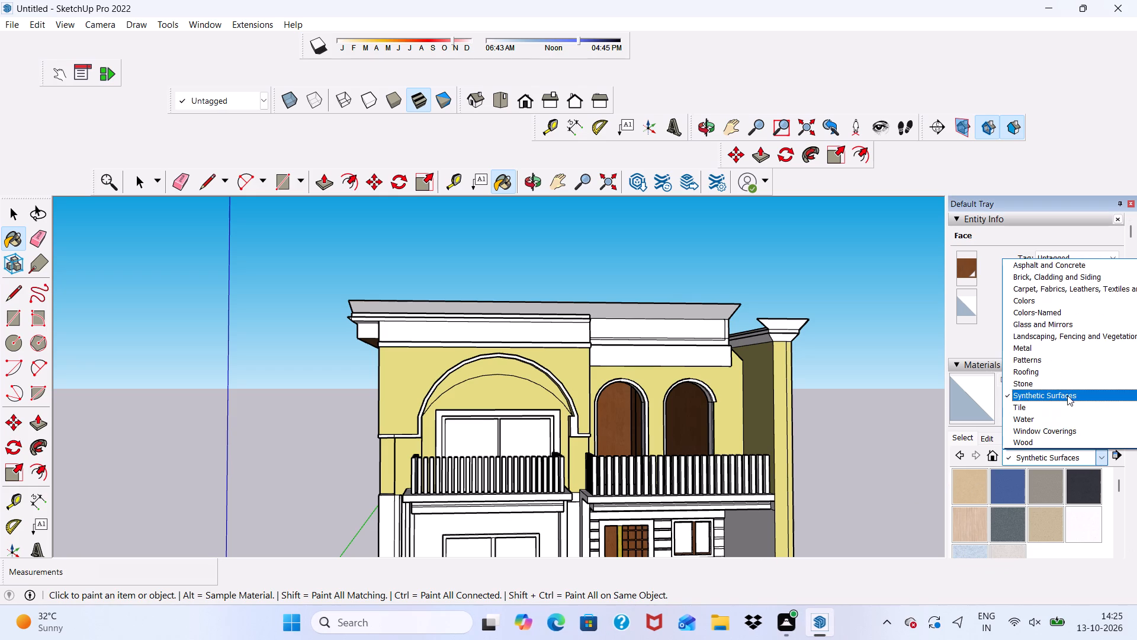
pyautogui.scroll(1, 1129, 387)
pyautogui.click(1056, 345)
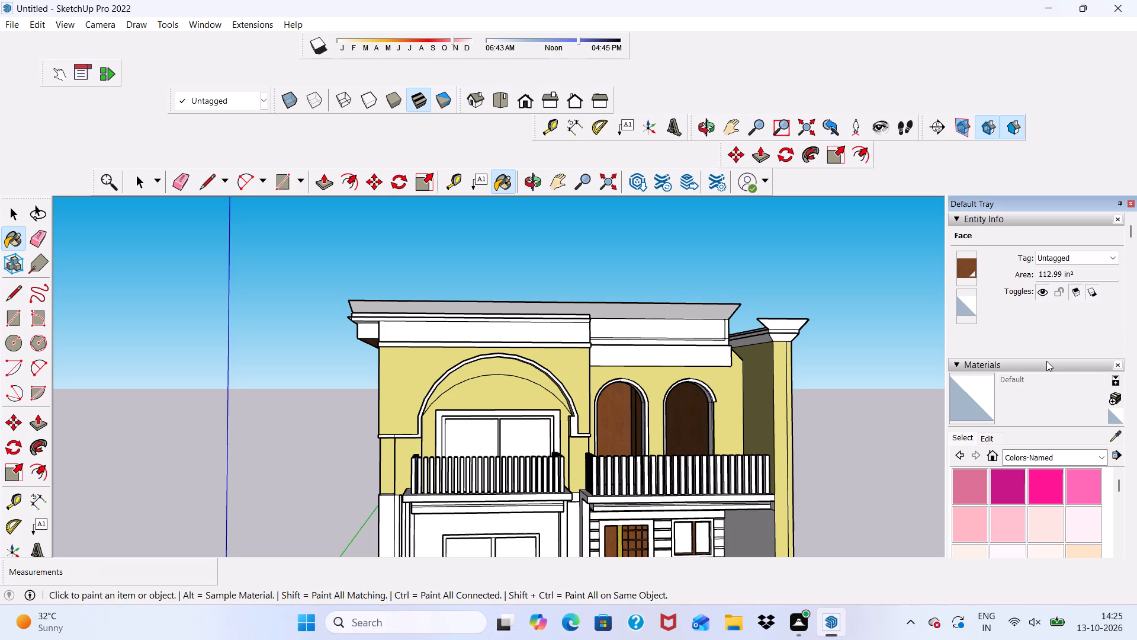
pyautogui.scroll(-1, 1055, 495)
pyautogui.scroll(2, 1055, 496)
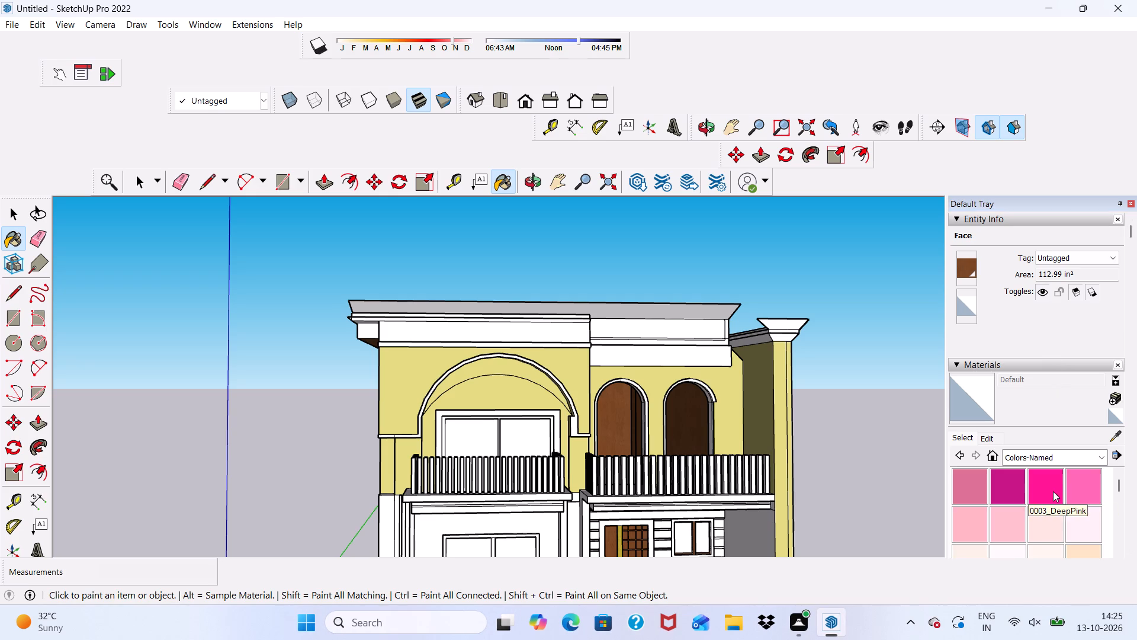
pyautogui.scroll(2, 1051, 489)
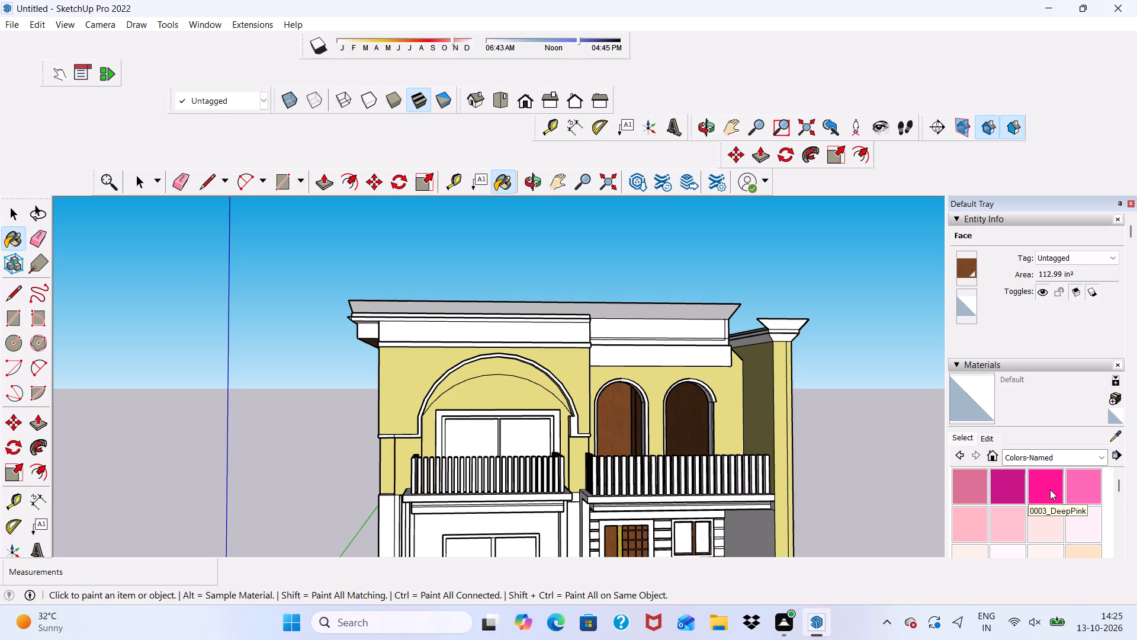
pyautogui.scroll(5, 1004, 507)
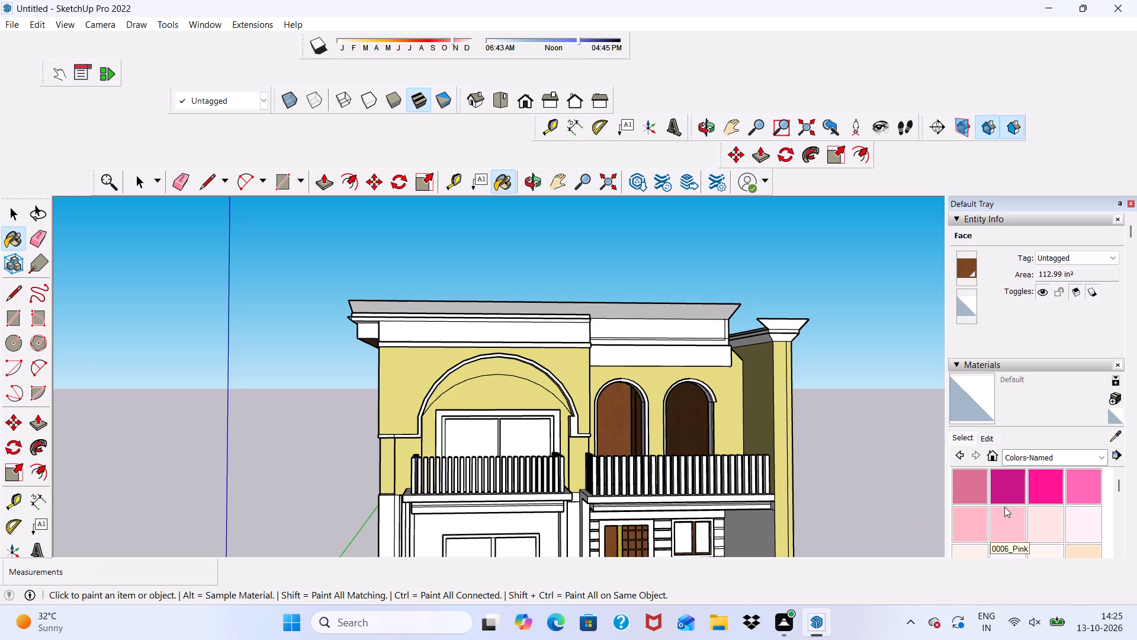
pyautogui.scroll(-4, 1004, 507)
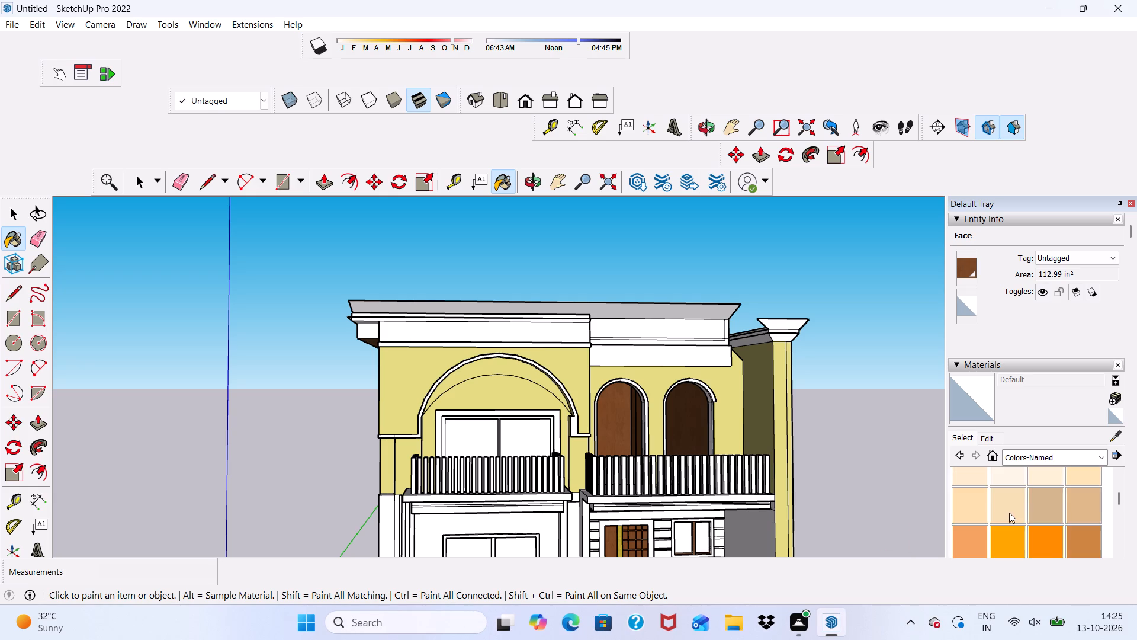
pyautogui.scroll(-2, 1009, 513)
pyautogui.scroll(1, 1009, 513)
pyautogui.scroll(-2, 1009, 513)
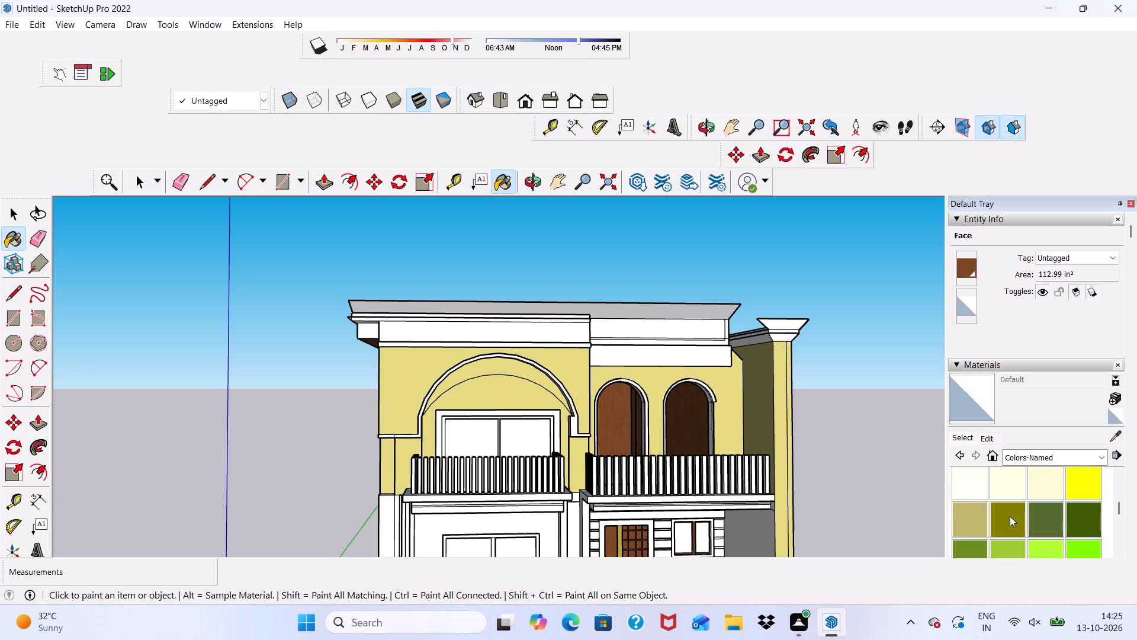
pyautogui.click(973, 517)
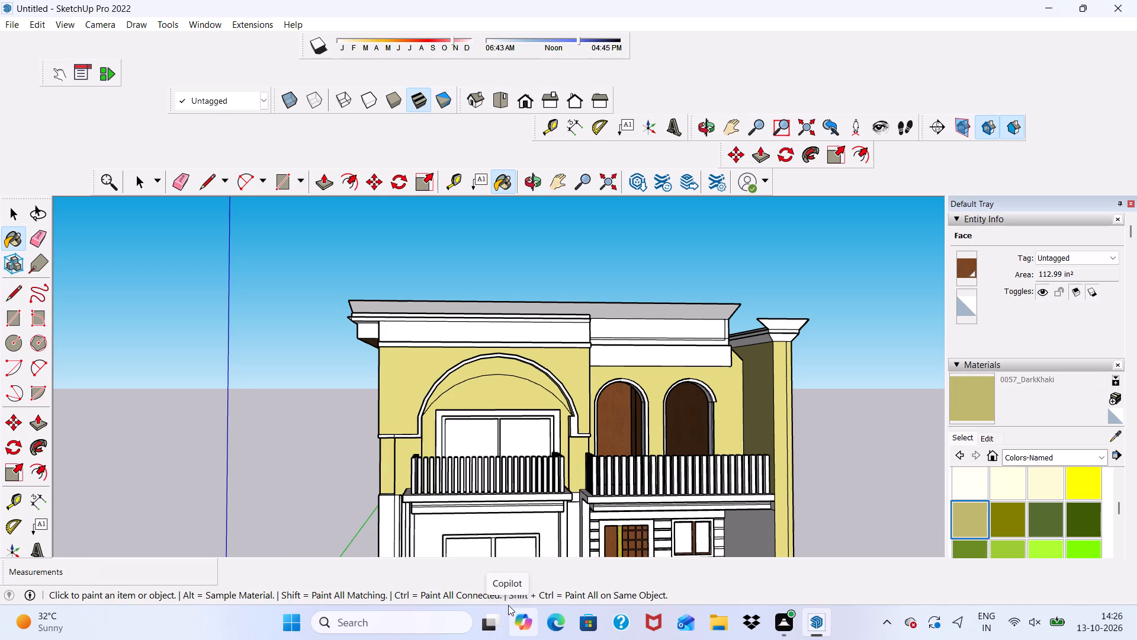
pyautogui.scroll(2, 556, 539)
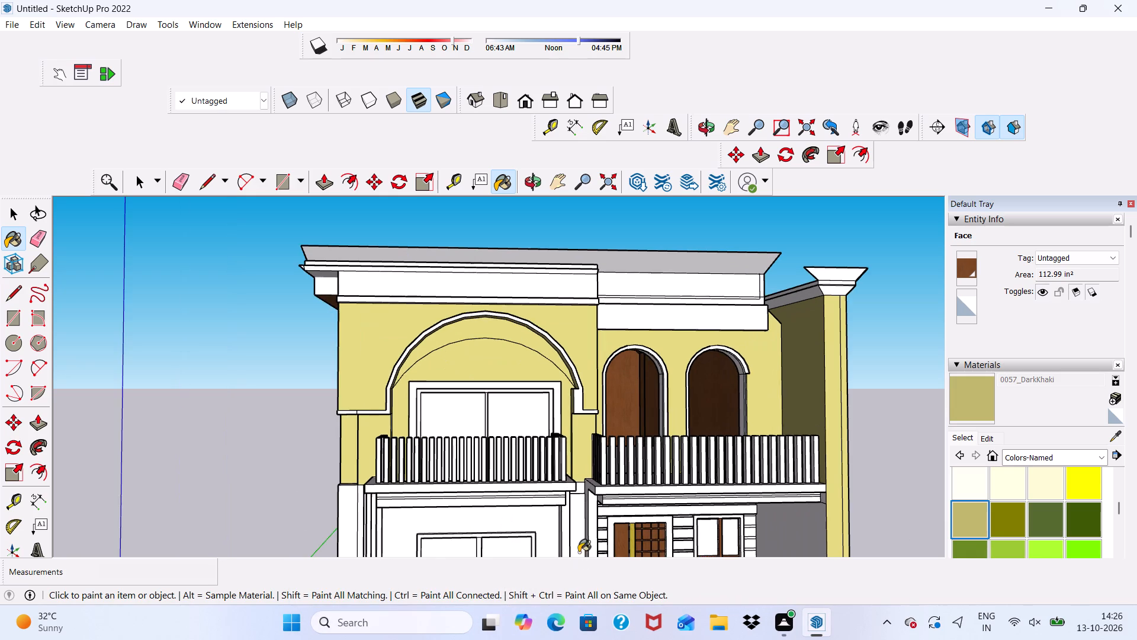
pyautogui.scroll(-5, 579, 552)
pyautogui.moveTo(552, 520); pyautogui.dragTo(570, 639, button='middle')
pyautogui.scroll(8, 438, 446)
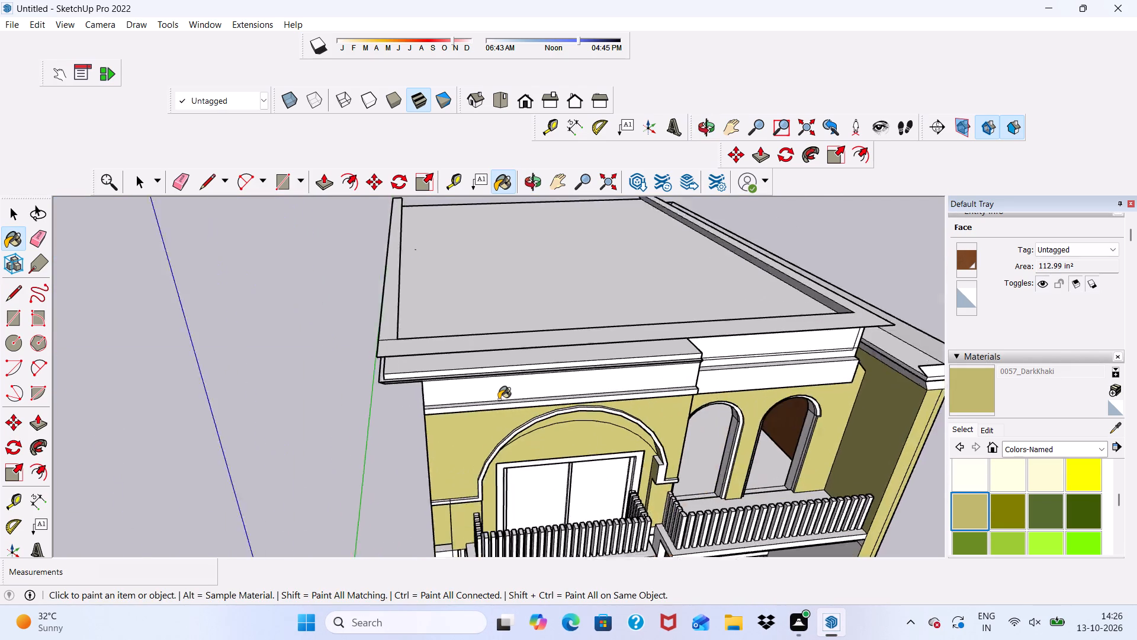
pyautogui.scroll(10, 499, 399)
pyautogui.click(467, 417)
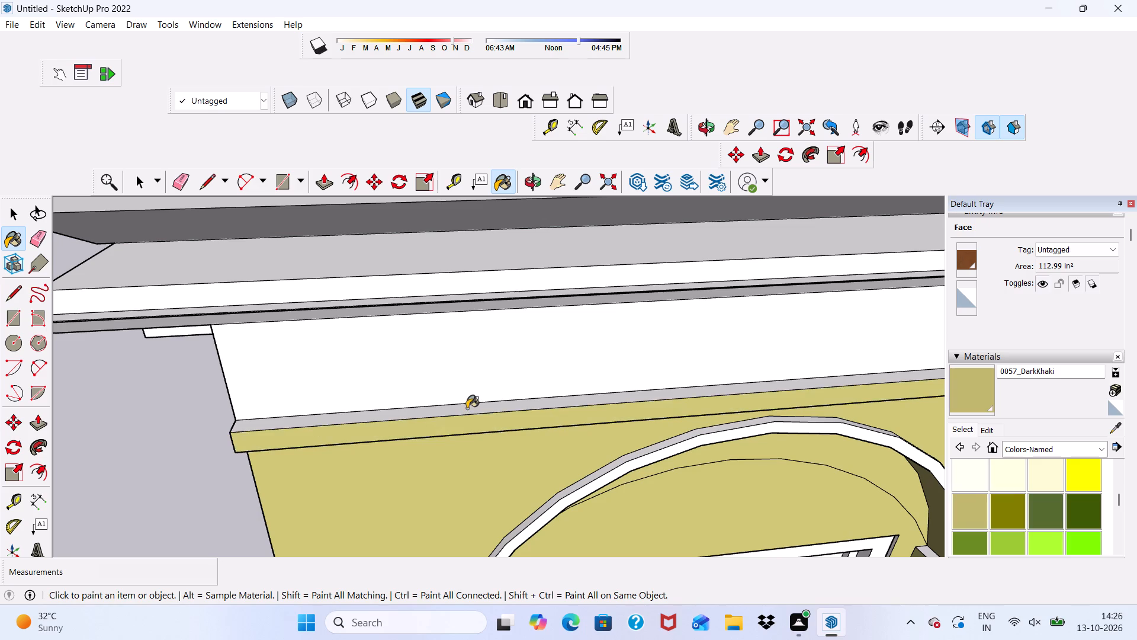
pyautogui.click(467, 408)
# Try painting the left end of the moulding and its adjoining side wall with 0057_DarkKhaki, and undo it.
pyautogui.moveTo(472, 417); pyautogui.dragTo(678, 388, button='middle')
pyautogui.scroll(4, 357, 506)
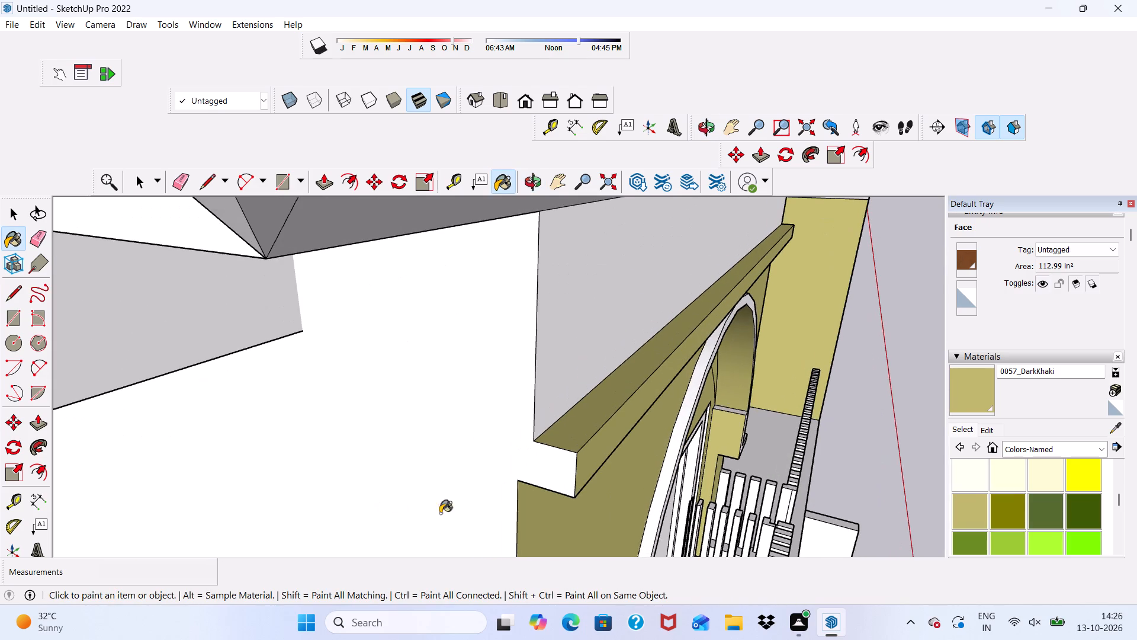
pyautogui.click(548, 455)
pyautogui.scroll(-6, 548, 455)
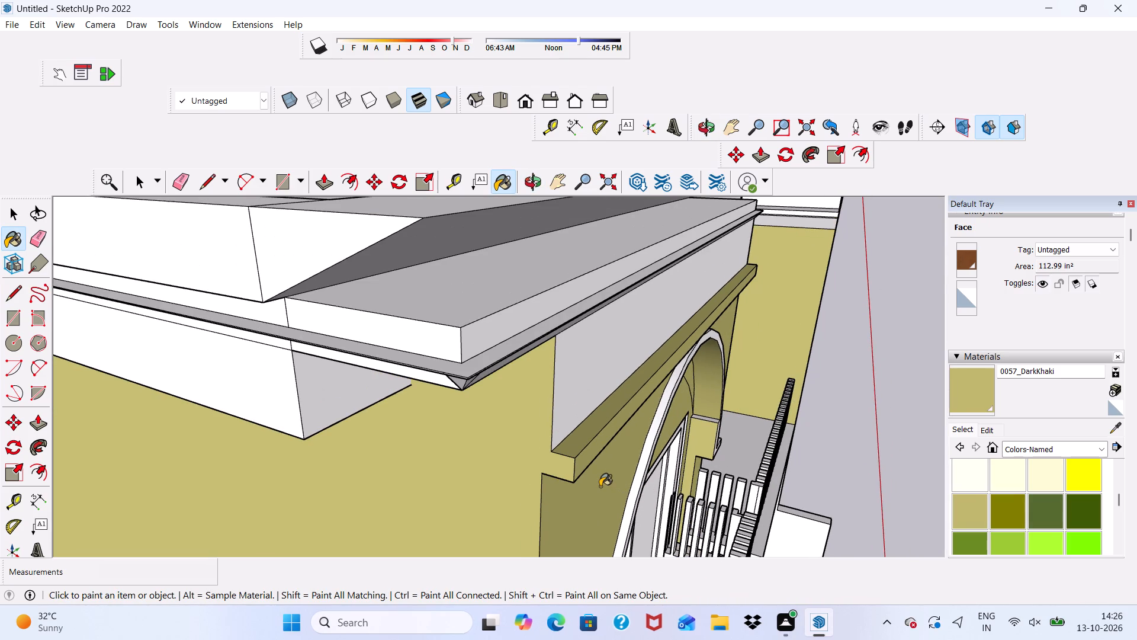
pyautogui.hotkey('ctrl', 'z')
# Paint the moulding's right end and the narrow return strip below it, beside the balcony arches, with 0057_DarkKhaki.
pyautogui.scroll(-2, 846, 482)
pyautogui.moveTo(772, 482); pyautogui.dragTo(413, 452, button='middle')
pyautogui.scroll(5, 371, 311)
pyautogui.scroll(5, 298, 293)
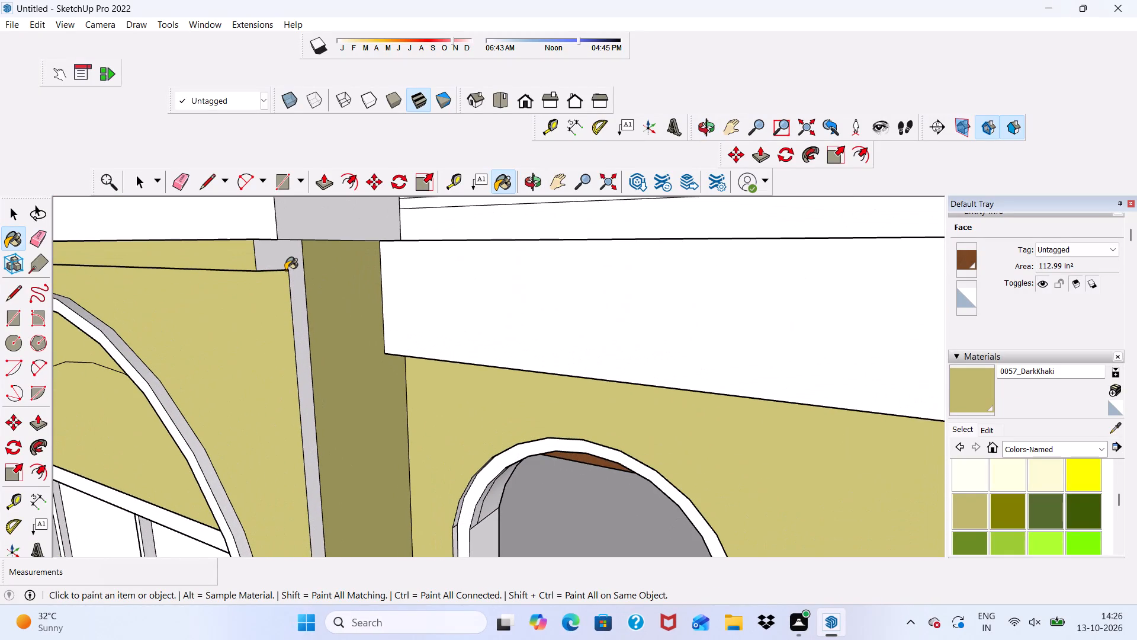
pyautogui.click(285, 270)
pyautogui.scroll(-4, 296, 289)
pyautogui.scroll(6, 292, 270)
pyautogui.click(292, 270)
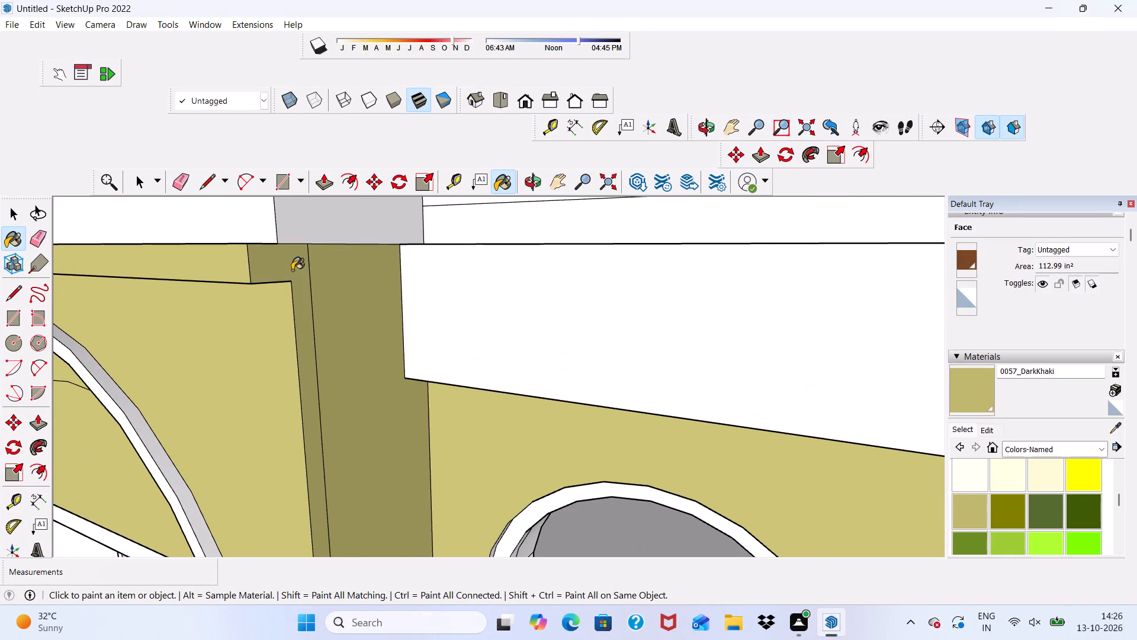
# Paint the sloping front face of the roof cornice with 0057_DarkKhaki.
pyautogui.scroll(-15, 340, 338)
pyautogui.moveTo(346, 392); pyautogui.dragTo(542, 313, button='middle')
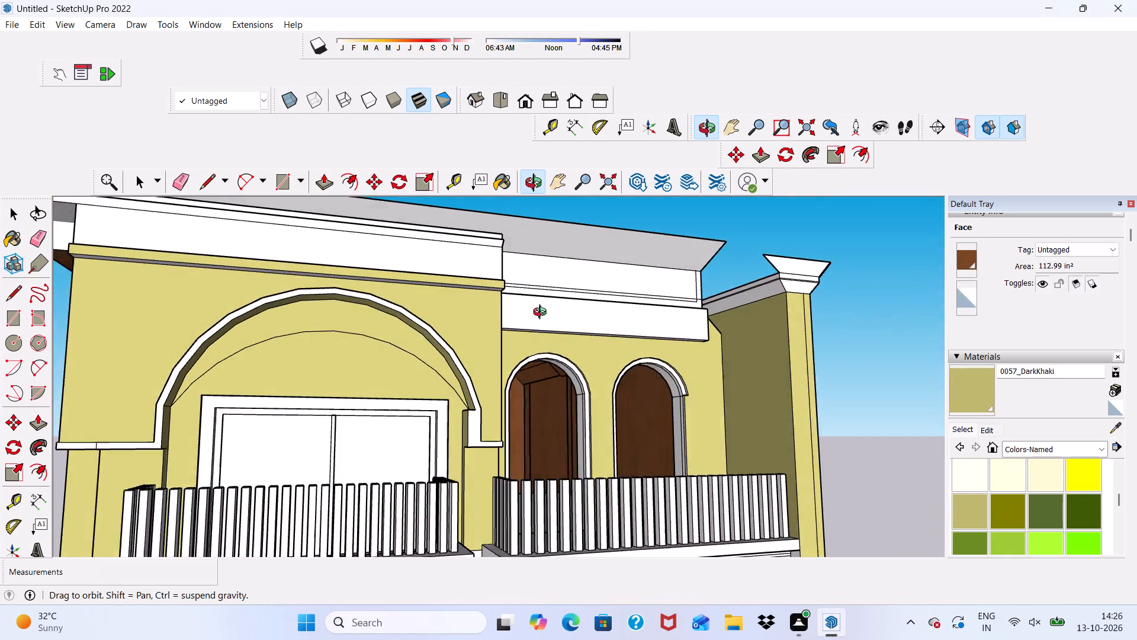
pyautogui.moveTo(542, 313); pyautogui.dragTo(487, 413, button='middle')
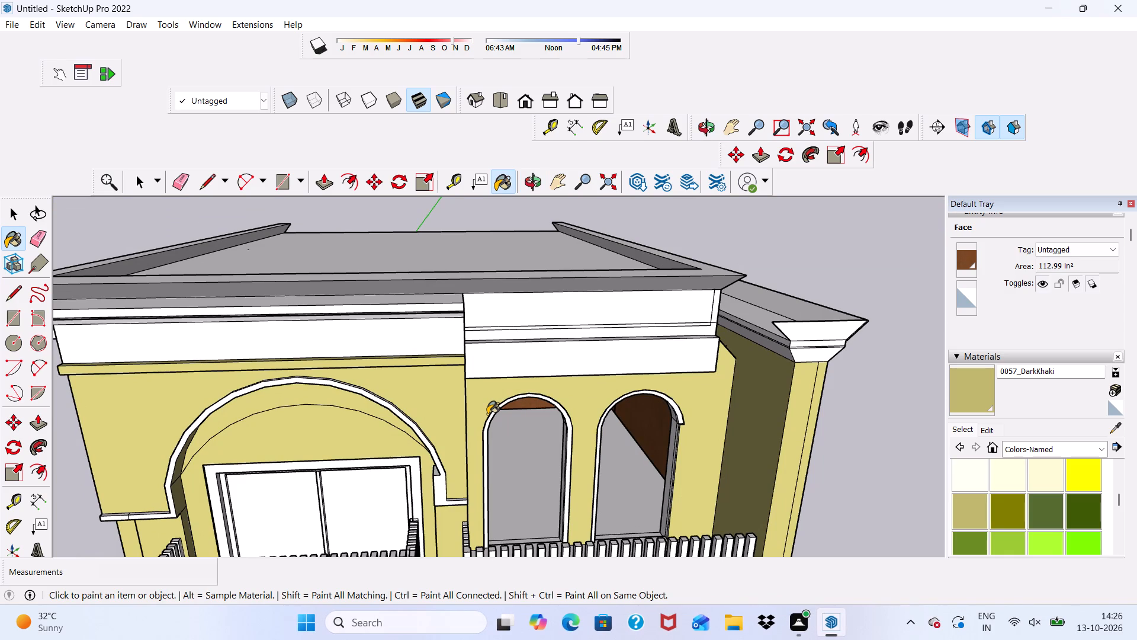
pyautogui.scroll(3, 430, 324)
pyautogui.scroll(-6, 427, 322)
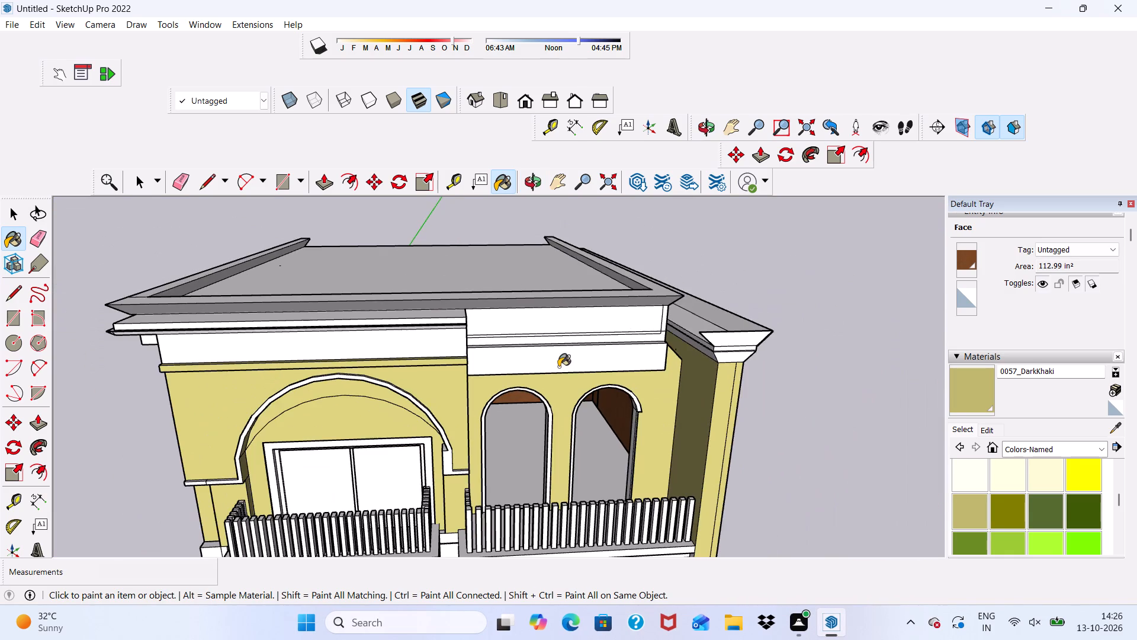
pyautogui.moveTo(558, 367); pyautogui.dragTo(476, 271, button='middle')
pyautogui.scroll(5, 469, 270)
pyautogui.scroll(-1, 468, 274)
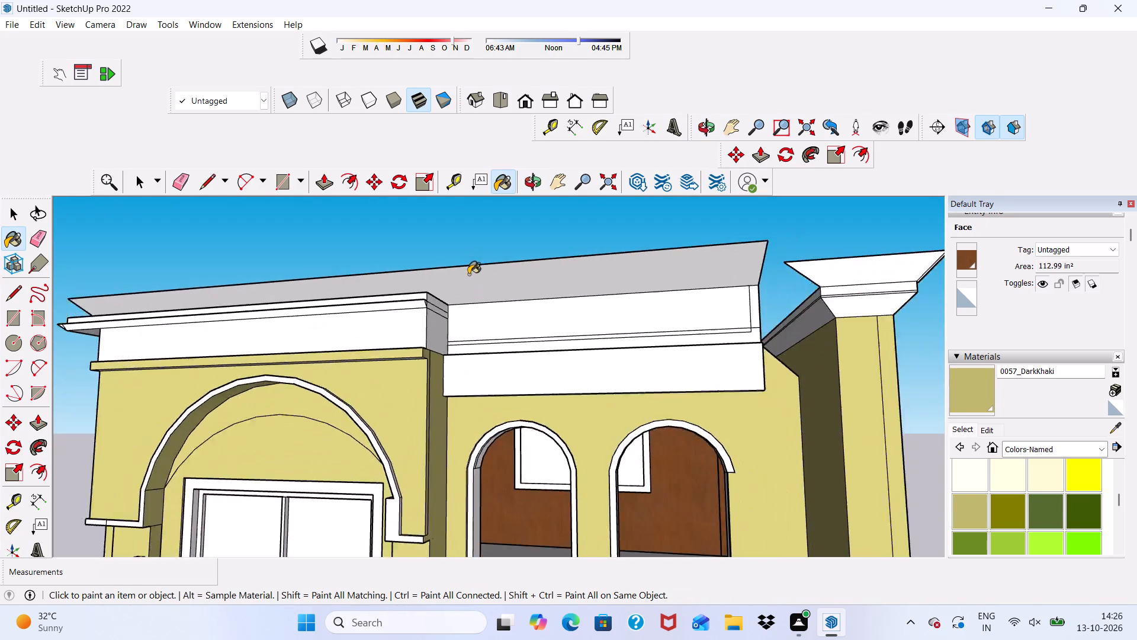
pyautogui.scroll(3, 468, 274)
pyautogui.click(468, 274)
pyautogui.scroll(-5, 399, 301)
# Paint the sloping face of the roof cornice along the house's right side with 0057_DarkKhaki.
pyautogui.moveTo(646, 362); pyautogui.dragTo(362, 457, button='middle')
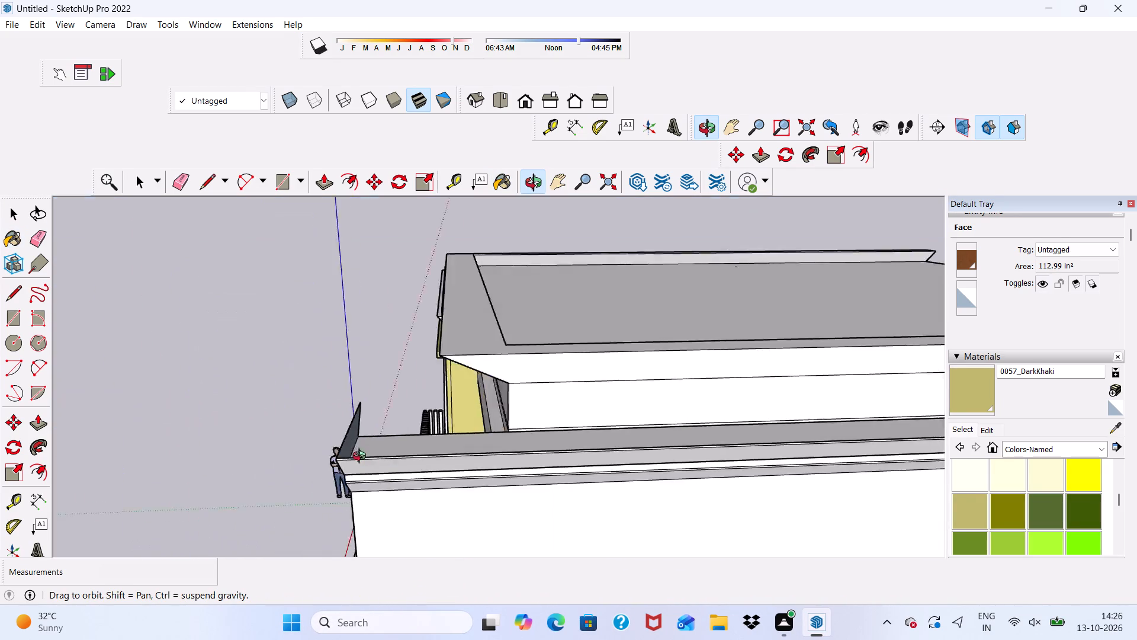
pyautogui.moveTo(362, 457); pyautogui.dragTo(344, 453, button='middle')
pyautogui.scroll(4, 409, 392)
pyautogui.scroll(-1, 452, 360)
pyautogui.click(555, 309)
pyautogui.scroll(-4, 558, 309)
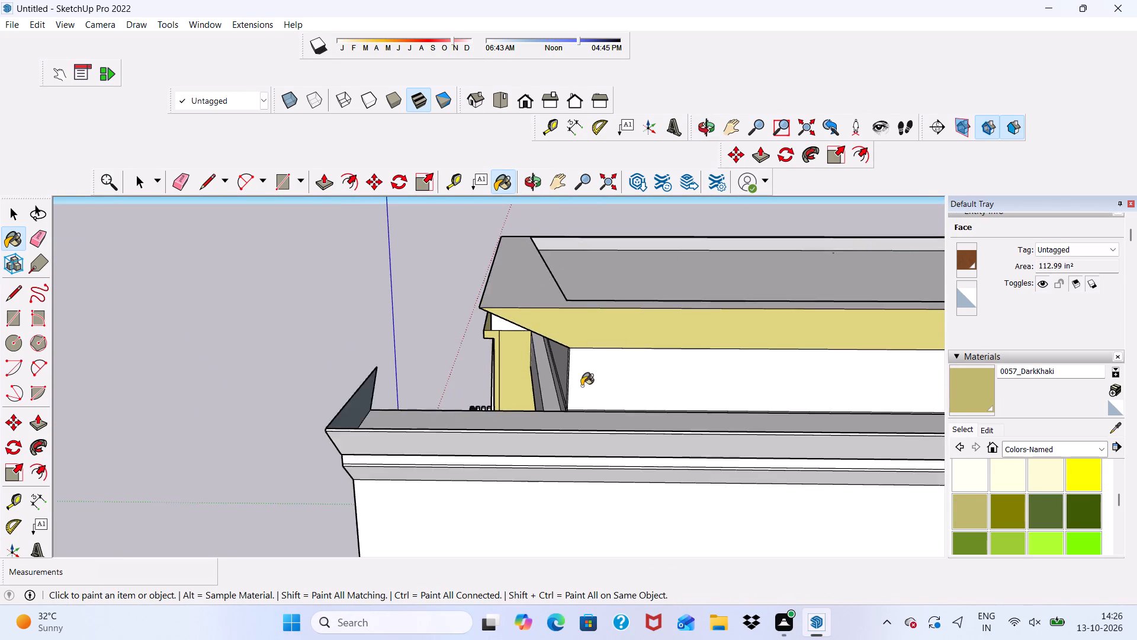
# Paint the flat top rim of the roof cornice with 0057_DarkKhaki.
pyautogui.scroll(-5, 582, 386)
pyautogui.moveTo(552, 418); pyautogui.dragTo(530, 491, button='middle')
pyautogui.scroll(1, 528, 376)
pyautogui.click(529, 372)
pyautogui.scroll(-5, 507, 396)
pyautogui.scroll(4, 548, 415)
pyautogui.scroll(-2, 480, 404)
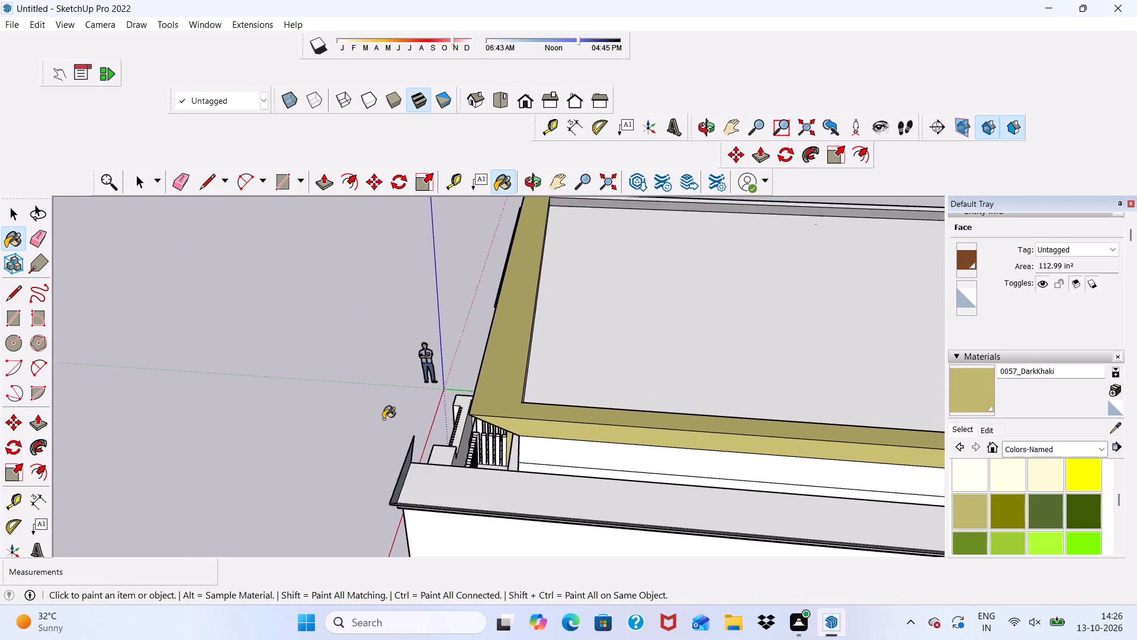
# Paint the rear end face of the right-side roof cornice with 0057_DarkKhaki.
pyautogui.scroll(-7, 383, 419)
pyautogui.moveTo(644, 495); pyautogui.dragTo(392, 446, button='middle')
pyautogui.scroll(10, 415, 493)
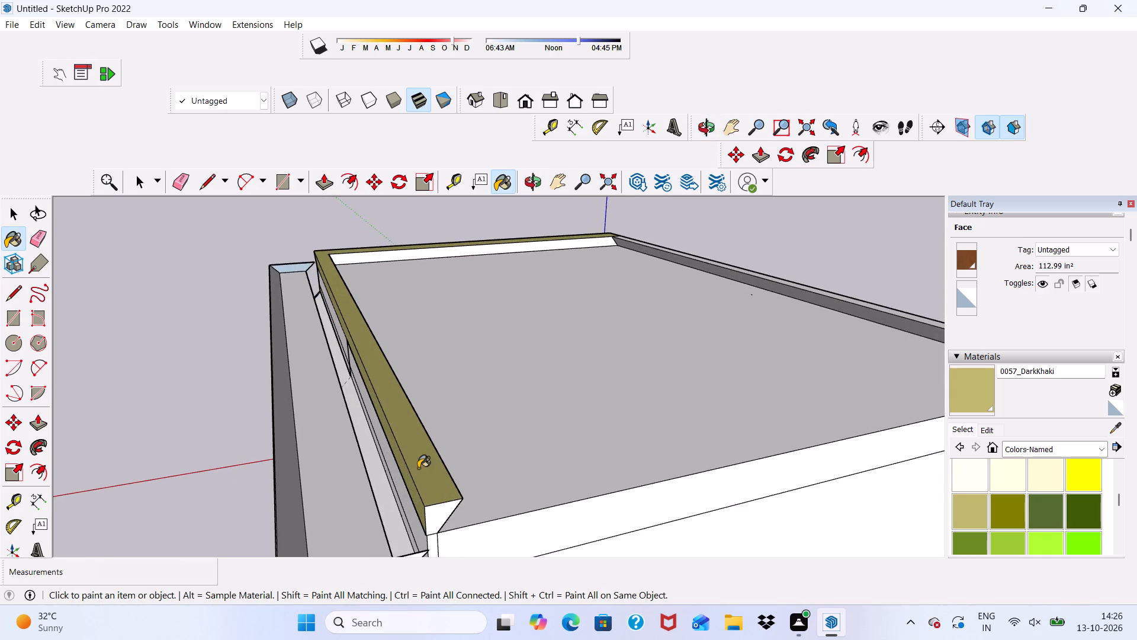
pyautogui.scroll(-1, 418, 469)
pyautogui.click(430, 507)
pyautogui.scroll(-7, 440, 511)
pyautogui.scroll(5, 435, 378)
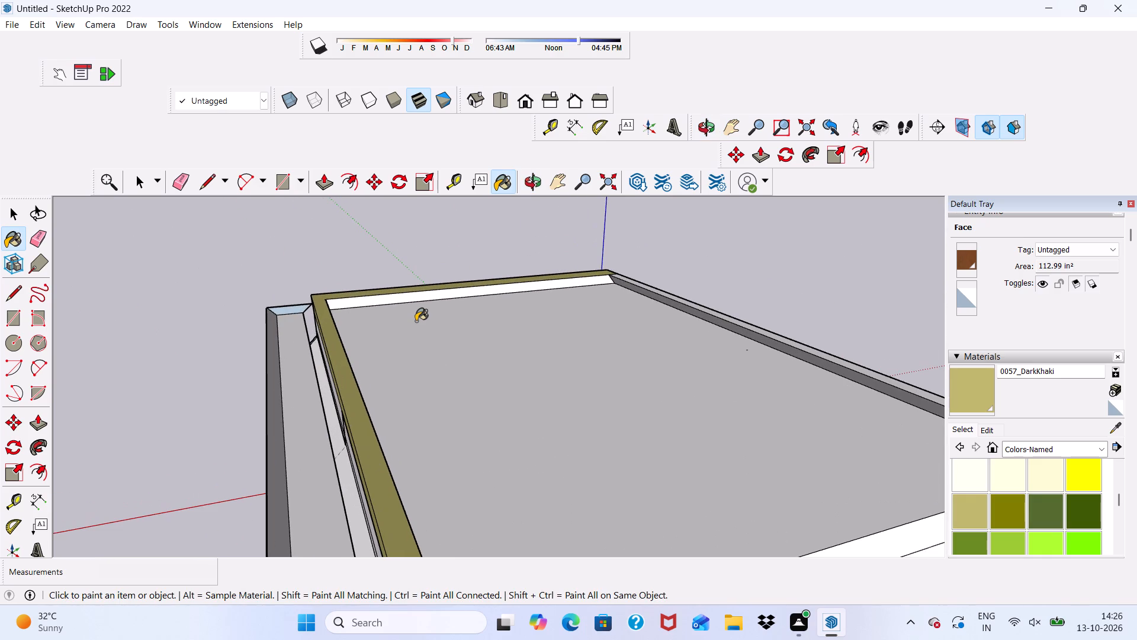
# Paint the inner faces of the roof cornice around the flat roof with 0057_DarkKhaki.
pyautogui.scroll(-1, 416, 313)
pyautogui.scroll(5, 416, 286)
pyautogui.scroll(-1, 416, 283)
pyautogui.scroll(4, 416, 288)
pyautogui.click(407, 295)
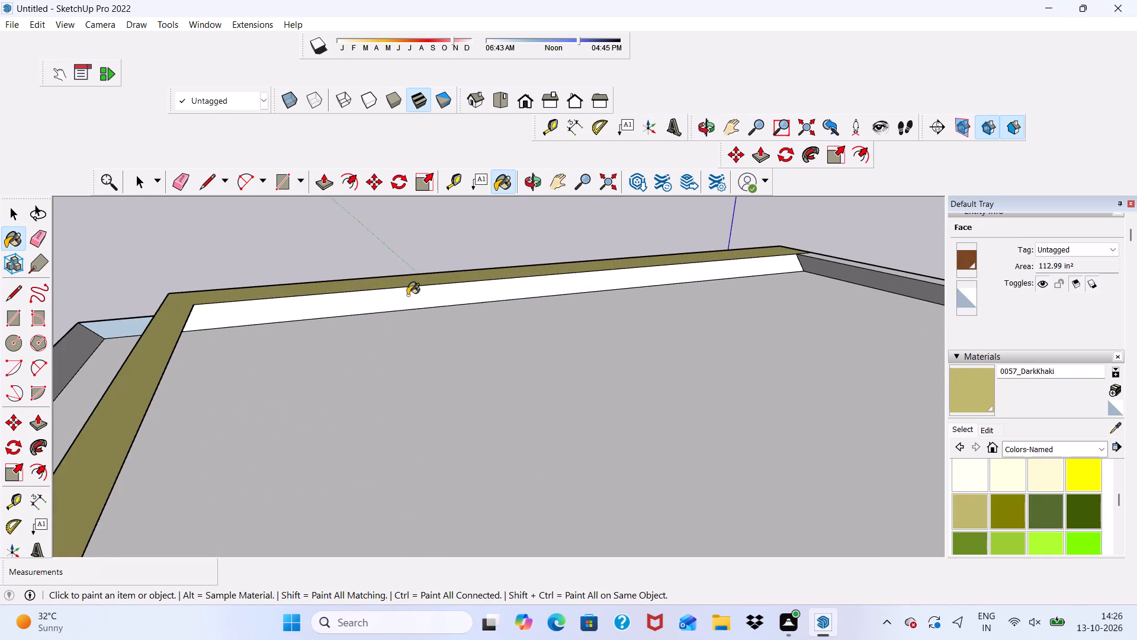
pyautogui.scroll(-2, 494, 318)
pyautogui.moveTo(494, 324); pyautogui.dragTo(582, 308, button='middle')
pyautogui.scroll(1, 664, 261)
pyautogui.moveTo(749, 263); pyautogui.dragTo(763, 261)
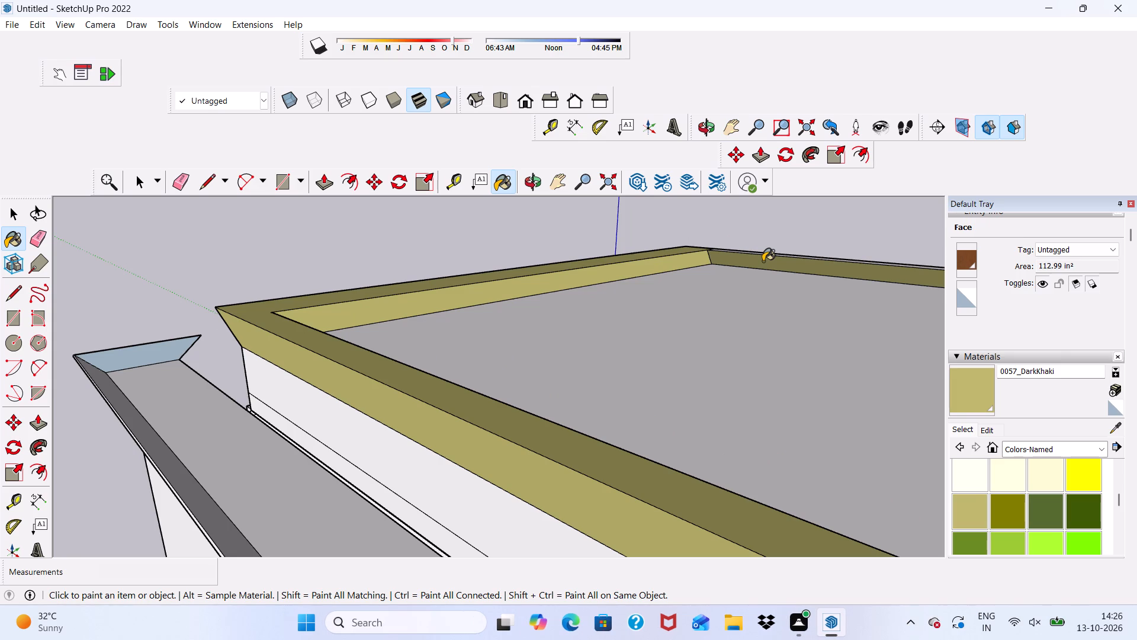
pyautogui.scroll(1, 718, 264)
pyautogui.scroll(-2, 695, 290)
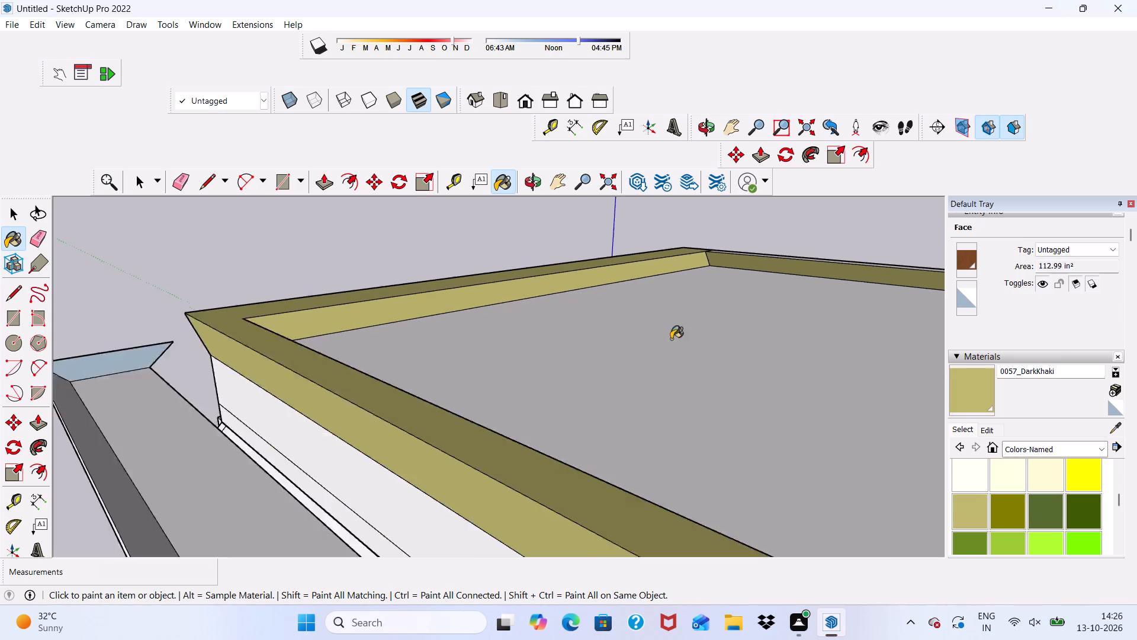
pyautogui.scroll(-3, 671, 339)
pyautogui.moveTo(666, 348); pyautogui.dragTo(343, 349, button='middle')
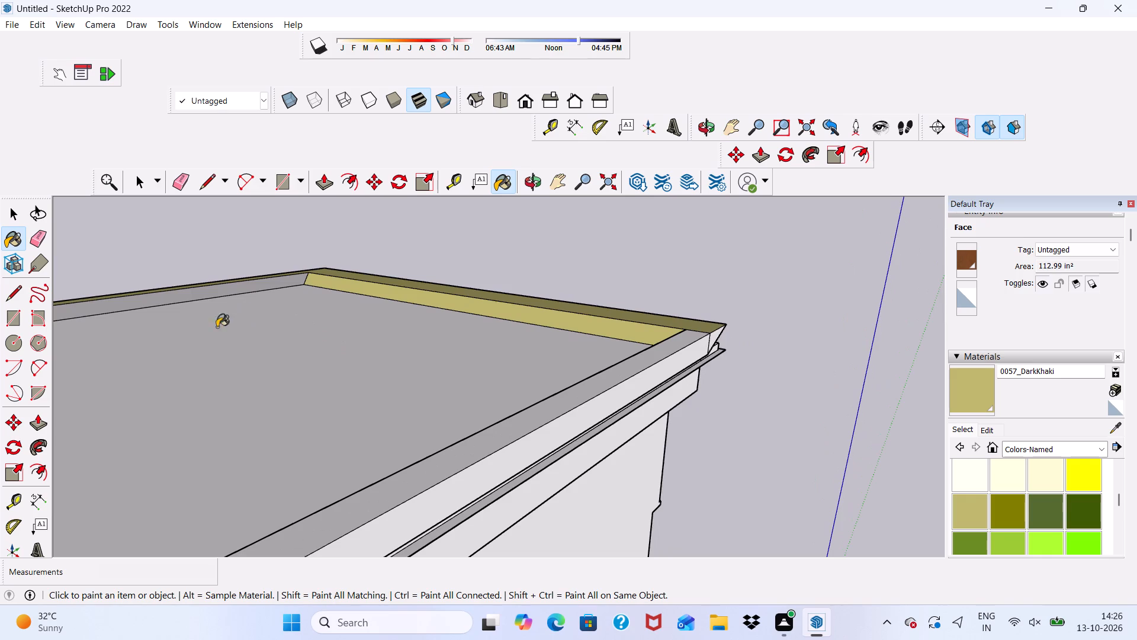
pyautogui.scroll(6, 204, 331)
pyautogui.click(266, 267)
# Paint the outer face, top rim and end face of the remaining unpainted roof cornice side with 0057_DarkKhaki.
pyautogui.scroll(-10, 256, 312)
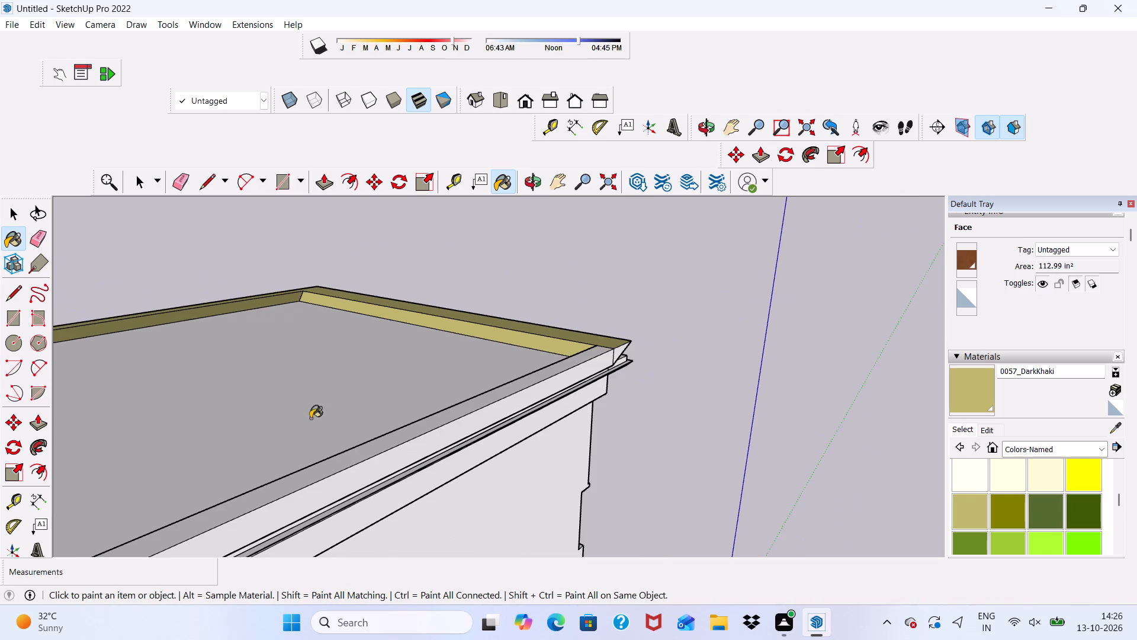
pyautogui.scroll(4, 332, 456)
pyautogui.moveTo(342, 467); pyautogui.dragTo(351, 475)
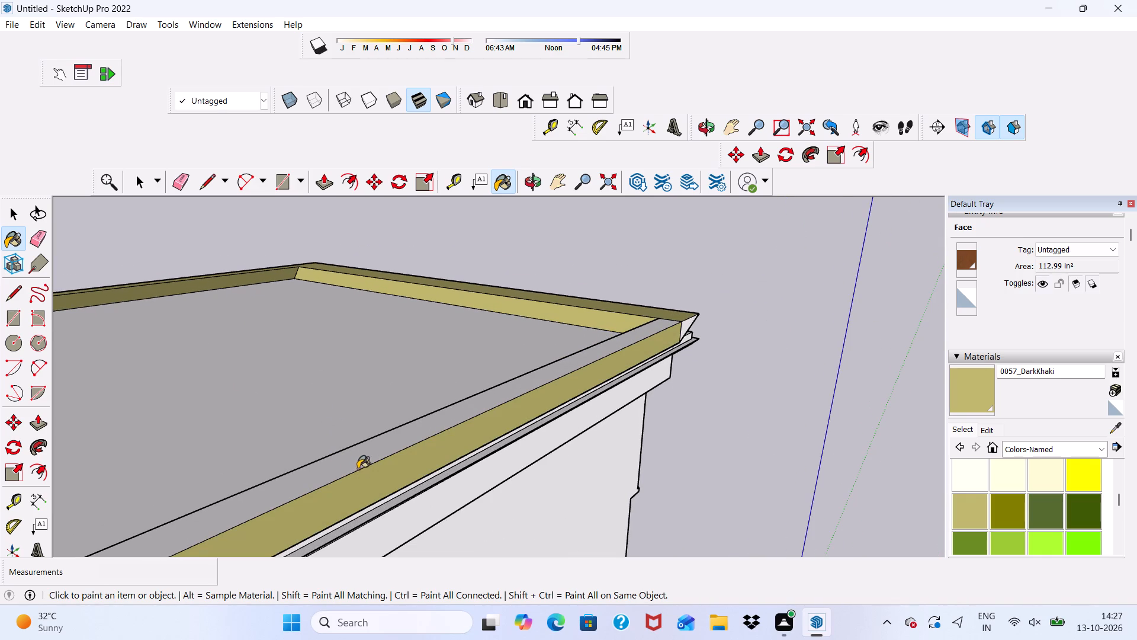
pyautogui.click(364, 449)
pyautogui.scroll(-2, 393, 447)
pyautogui.scroll(9, 700, 300)
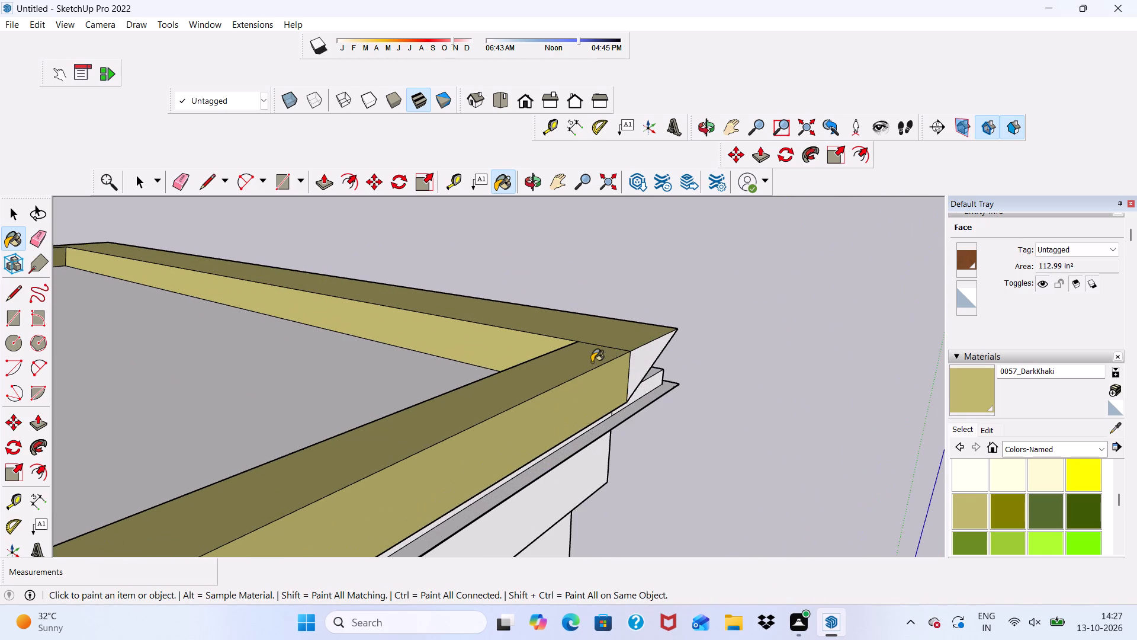
pyautogui.click(652, 348)
# Paint the front fascia bands beneath the balcony above the entrance with 0057_DarkKhaki.
pyautogui.scroll(-6, 659, 357)
pyautogui.moveTo(678, 402); pyautogui.dragTo(188, 433, button='middle')
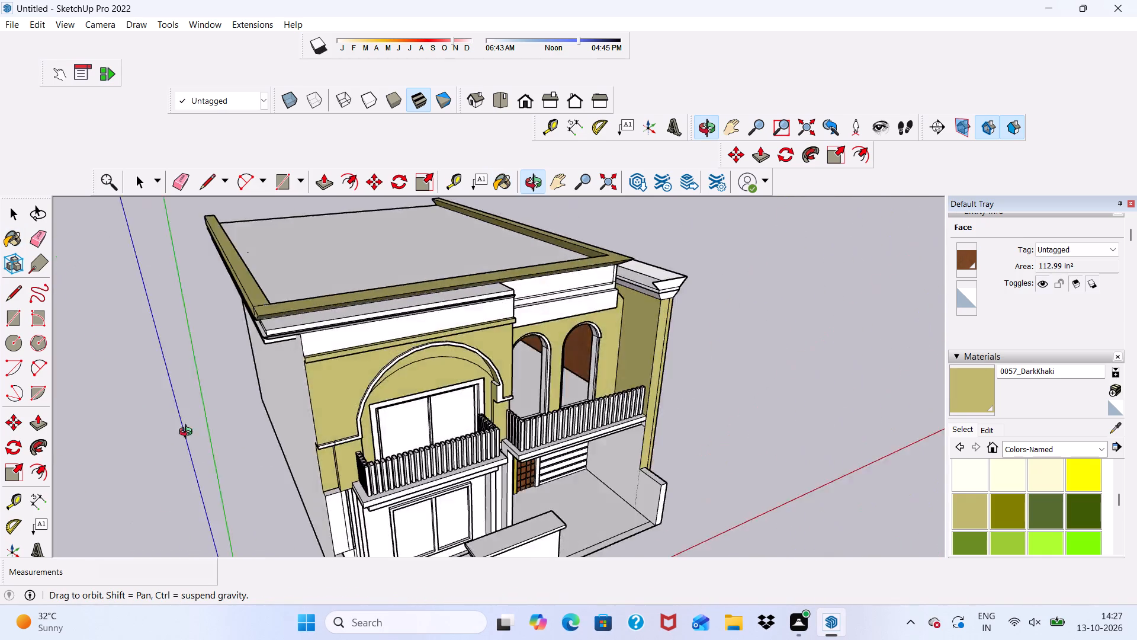
pyautogui.moveTo(188, 433); pyautogui.dragTo(127, 265, button='middle')
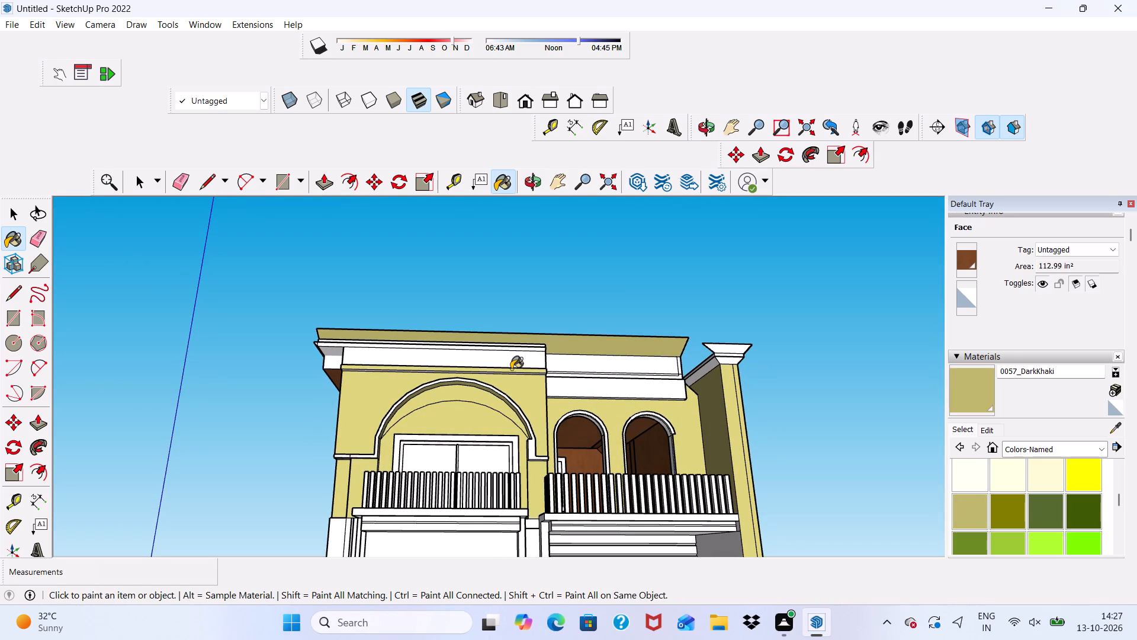
pyautogui.scroll(1, 511, 369)
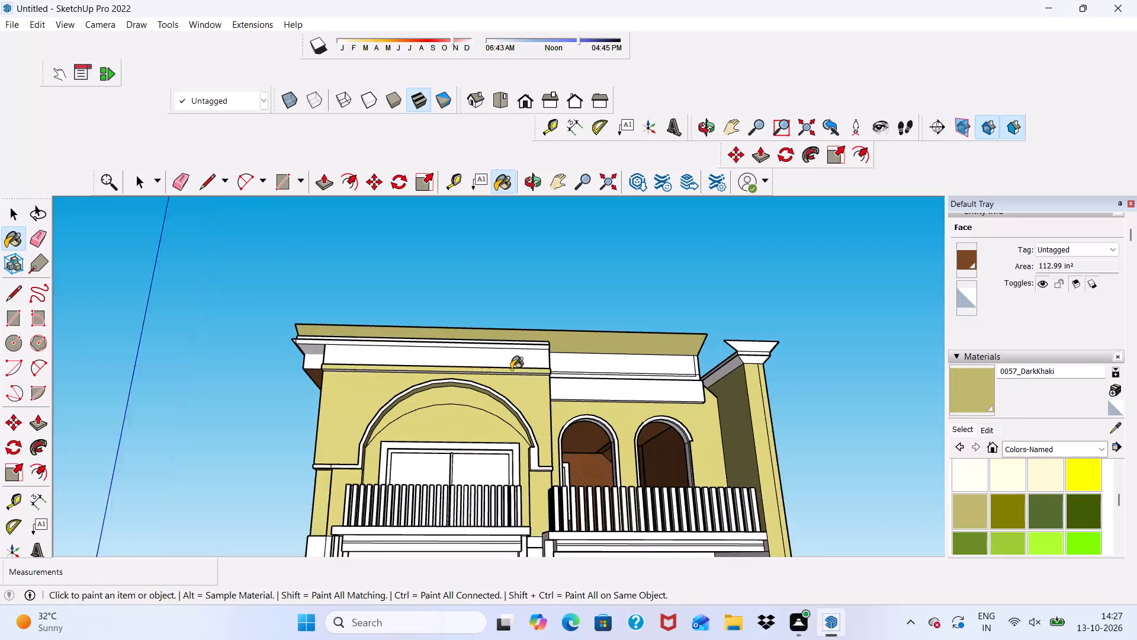
pyautogui.scroll(1, 511, 369)
pyautogui.scroll(-5, 512, 372)
pyautogui.scroll(6, 587, 543)
pyautogui.scroll(6, 596, 437)
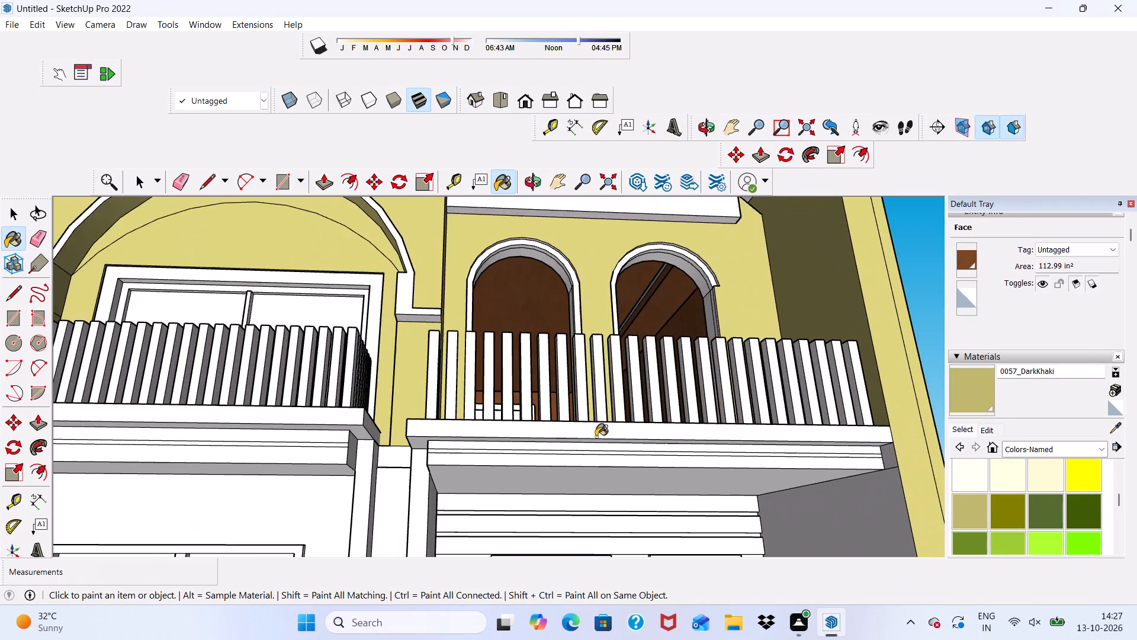
pyautogui.scroll(5, 590, 457)
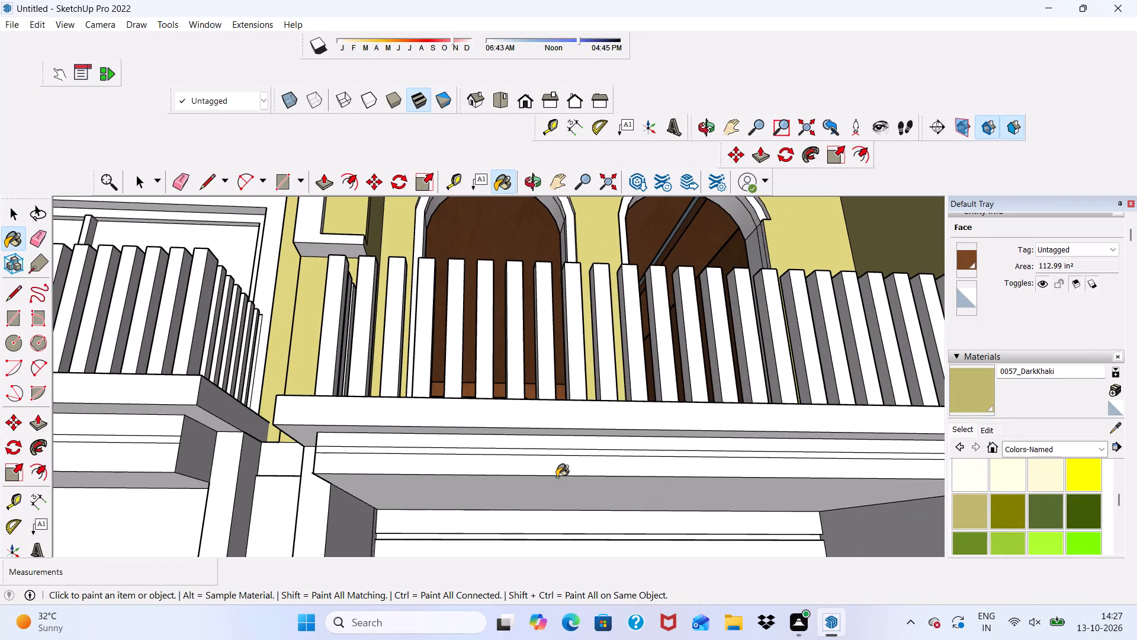
pyautogui.scroll(5, 518, 446)
pyautogui.click(460, 487)
pyautogui.click(455, 442)
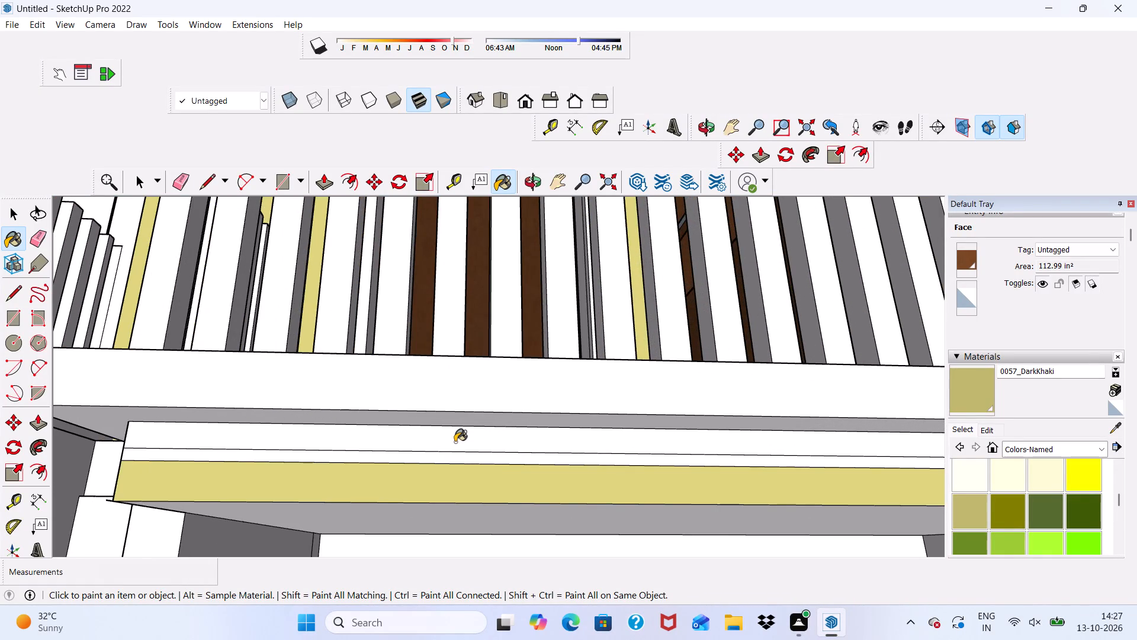
# Paint the front fascia bands beneath the balcony of the left bay with 0057_DarkKhaki.
pyautogui.scroll(-12, 455, 442)
pyautogui.scroll(-6, 686, 406)
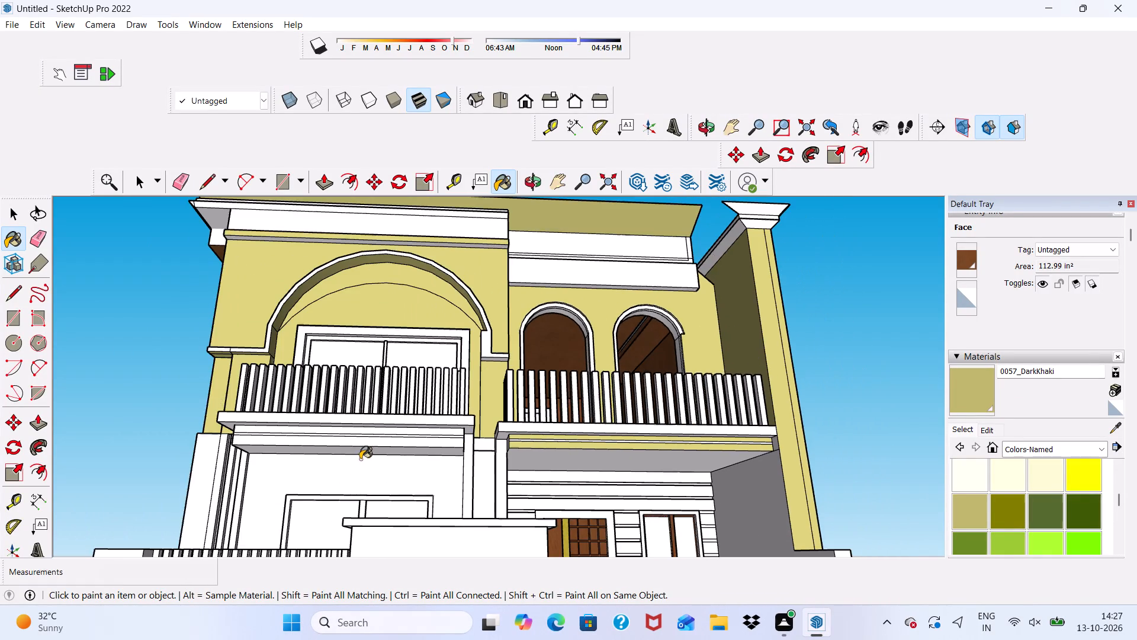
pyautogui.scroll(8, 365, 455)
pyautogui.click(377, 436)
pyautogui.click(364, 405)
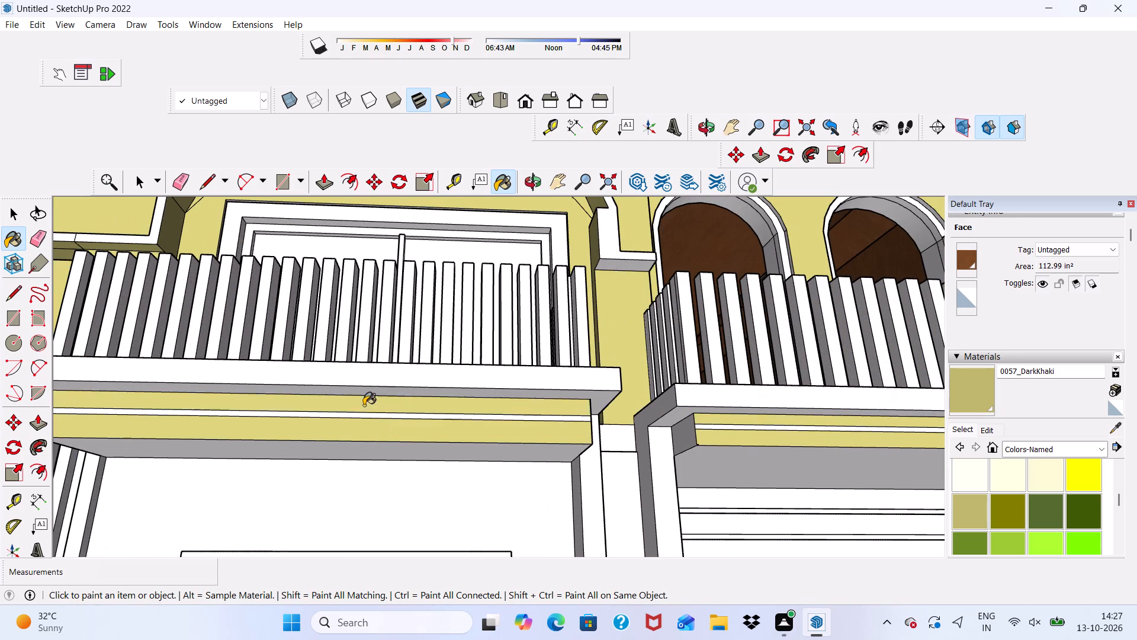
# Paint the ground-floor front wall around the left bay's window with 0057_DarkKhaki.
pyautogui.scroll(-11, 364, 405)
pyautogui.moveTo(464, 420); pyautogui.dragTo(587, 478, button='middle')
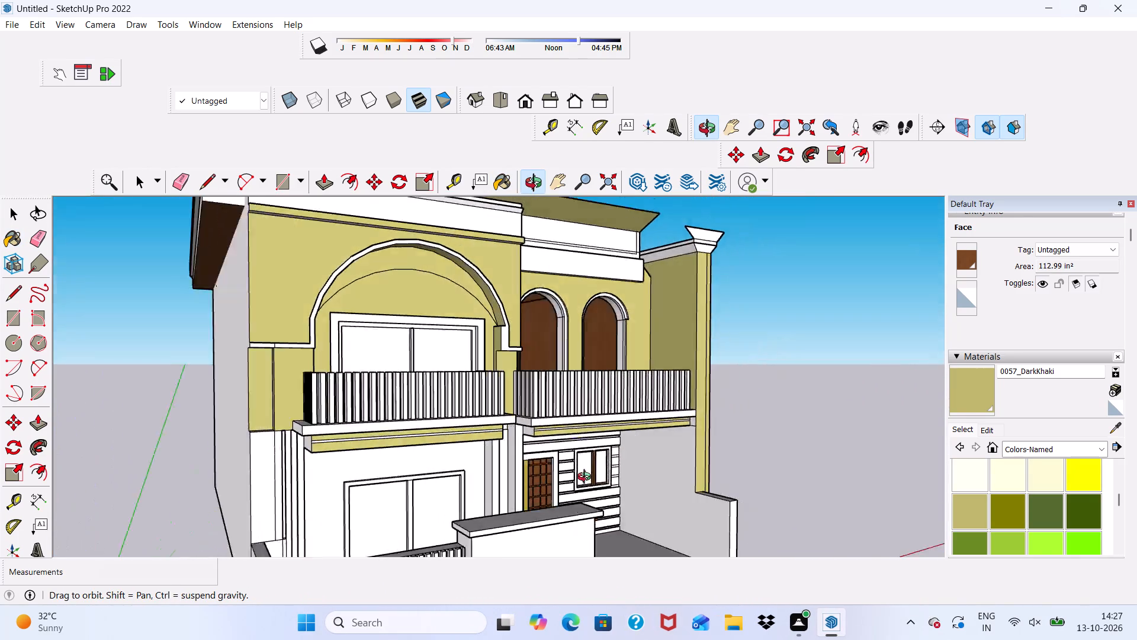
pyautogui.moveTo(587, 478); pyautogui.dragTo(604, 444, button='middle')
pyautogui.moveTo(663, 446); pyautogui.dragTo(429, 507, button='middle')
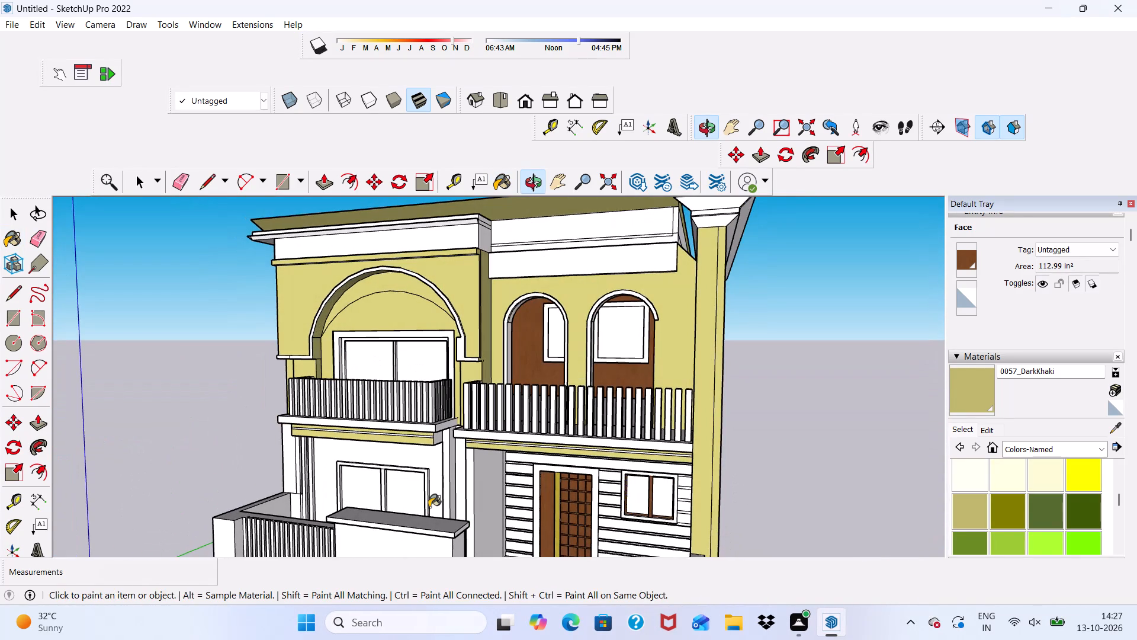
pyautogui.scroll(5, 434, 466)
pyautogui.click(432, 453)
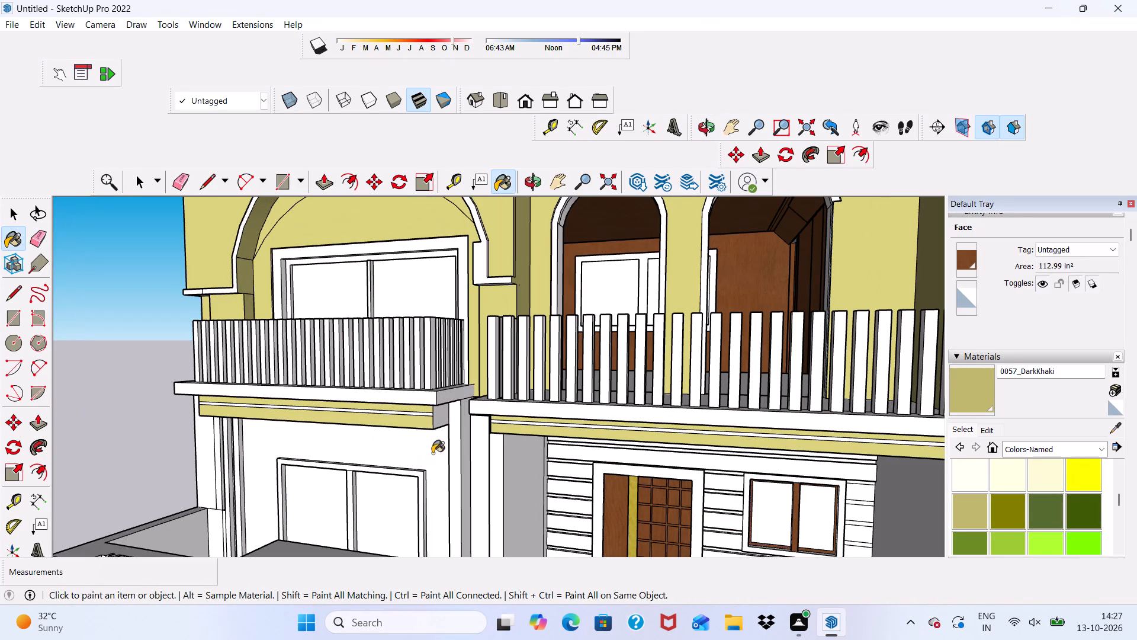
# Paint both end faces of the beam beneath the left bay's balcony with 0057_DarkKhaki.
pyautogui.click(439, 415)
pyautogui.scroll(4, 439, 415)
pyautogui.moveTo(474, 430); pyautogui.dragTo(670, 404, button='middle')
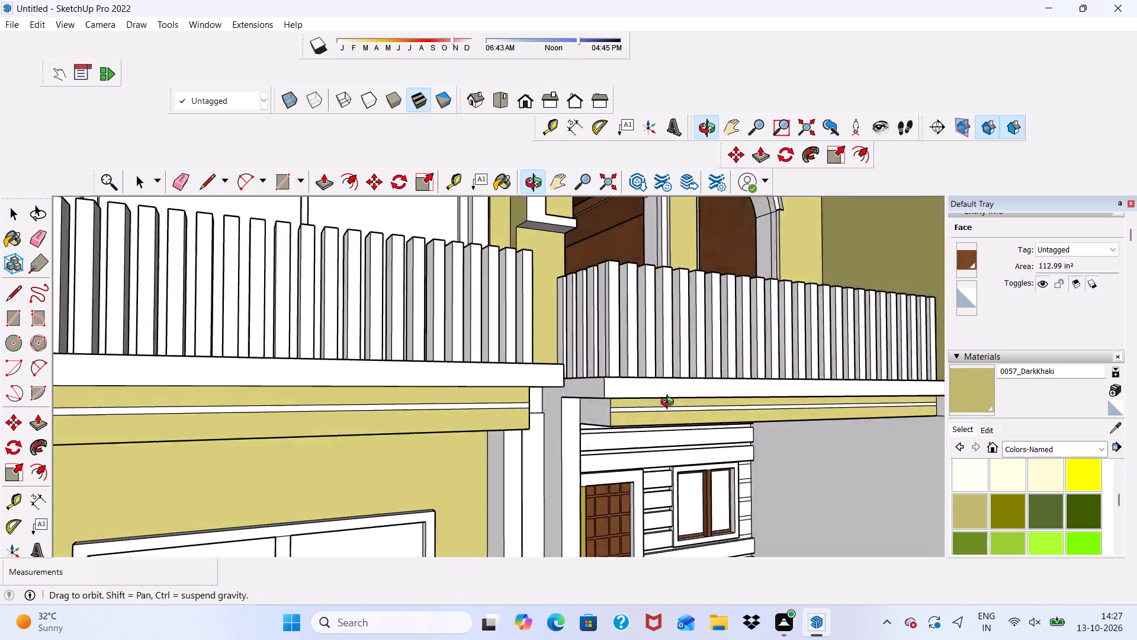
pyautogui.moveTo(670, 404); pyautogui.dragTo(732, 409, button='middle')
pyautogui.scroll(2, 732, 409)
pyautogui.scroll(-9, 732, 409)
pyautogui.scroll(3, 185, 490)
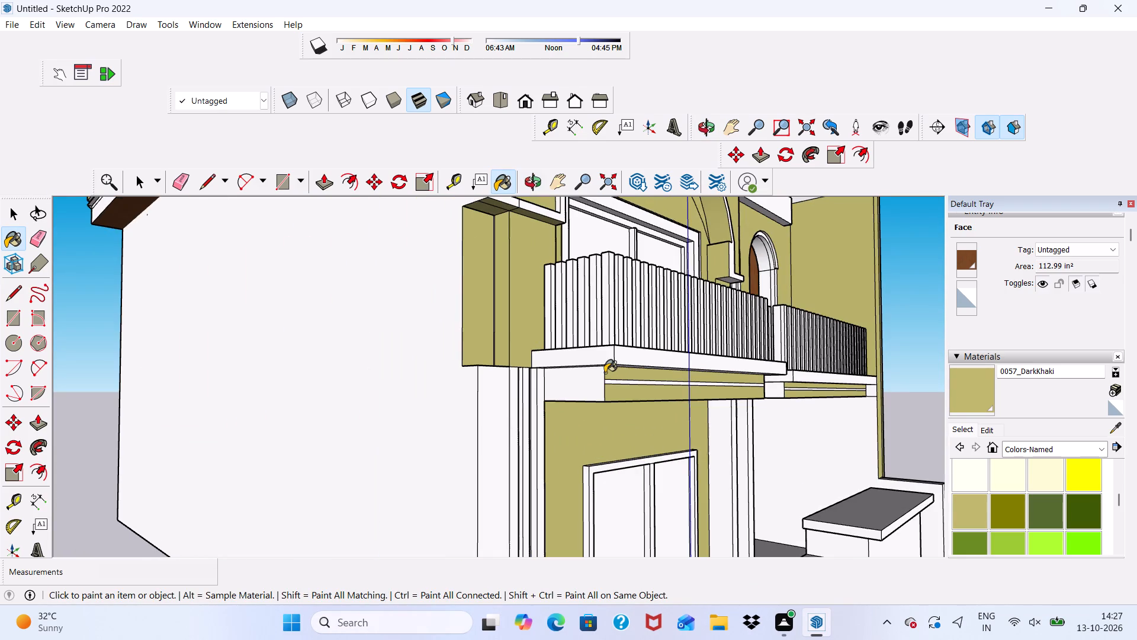
pyautogui.click(605, 373)
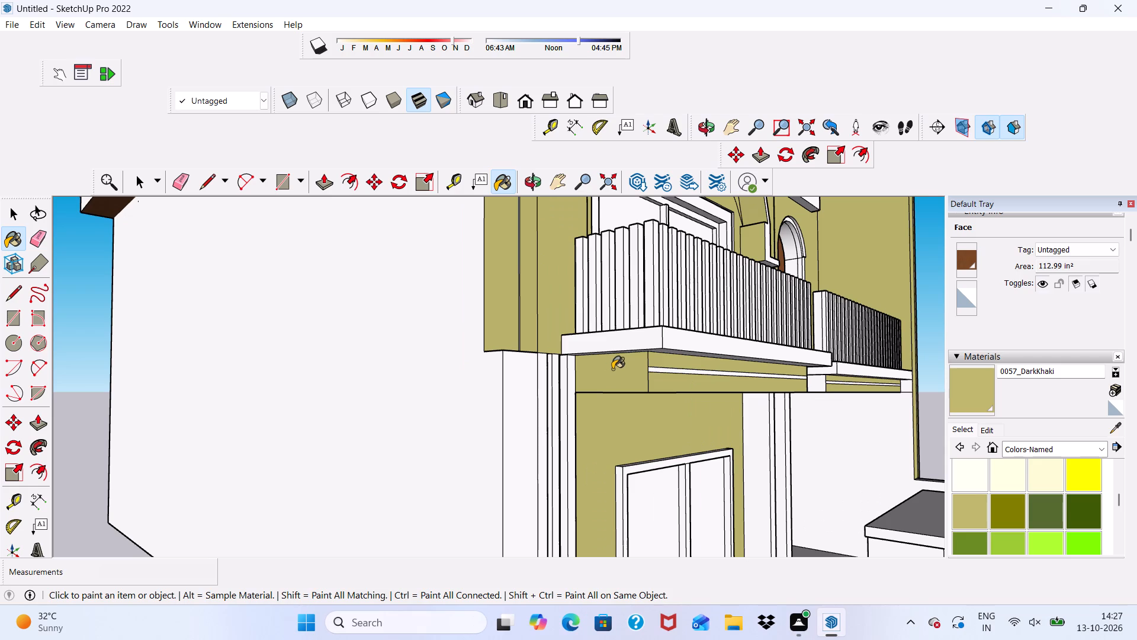
# Paint the narrow front faces of the stepped pilaster beside the ground-floor left wall with 0057_DarkKhaki.
pyautogui.scroll(6, 603, 405)
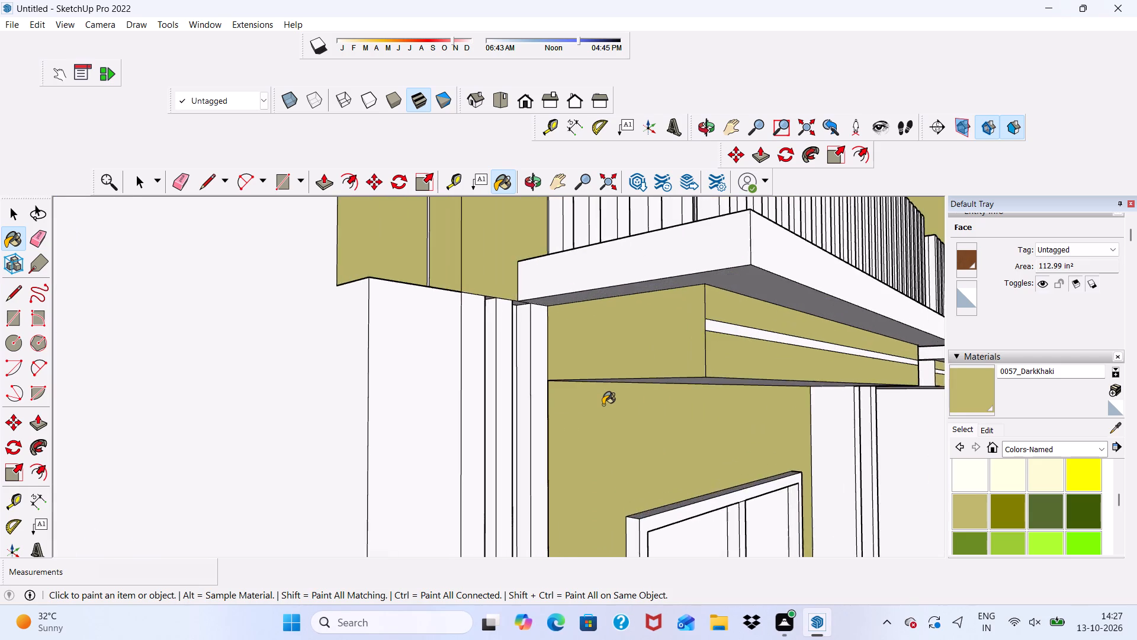
pyautogui.moveTo(577, 413); pyautogui.dragTo(423, 427, button='middle')
pyautogui.scroll(3, 273, 481)
pyautogui.click(347, 433)
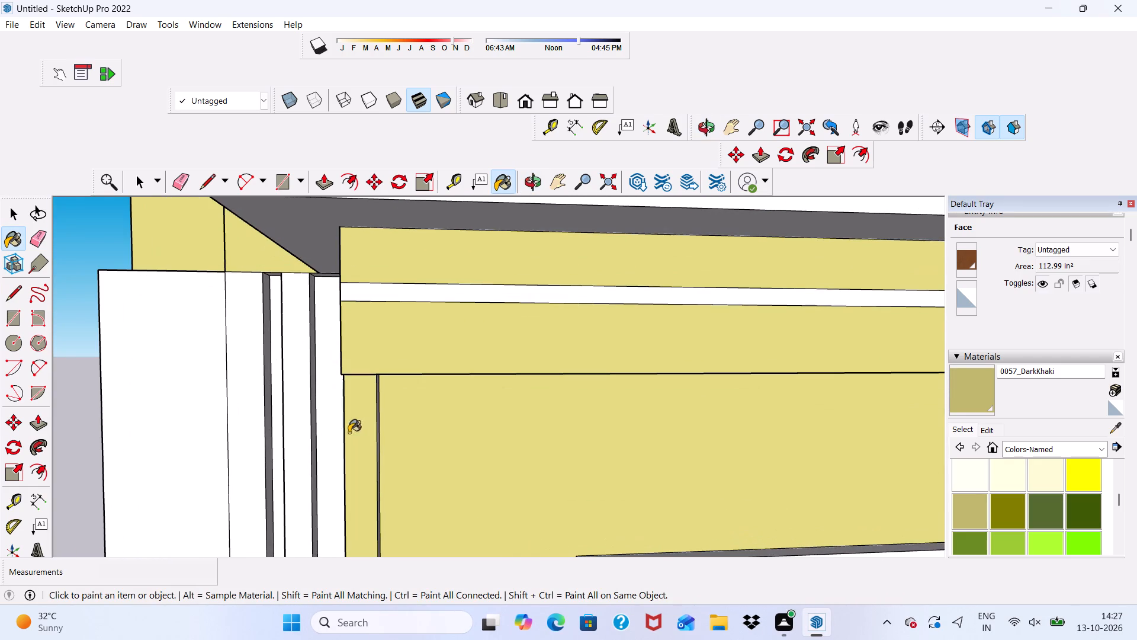
pyautogui.click(319, 403)
pyautogui.click(281, 380)
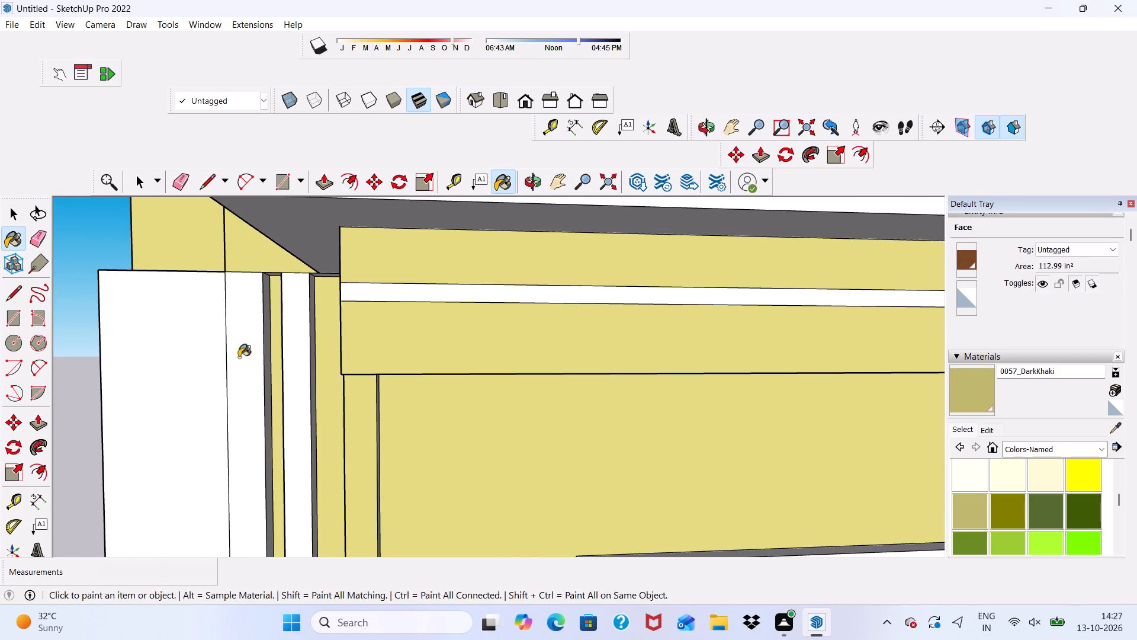
pyautogui.click(239, 357)
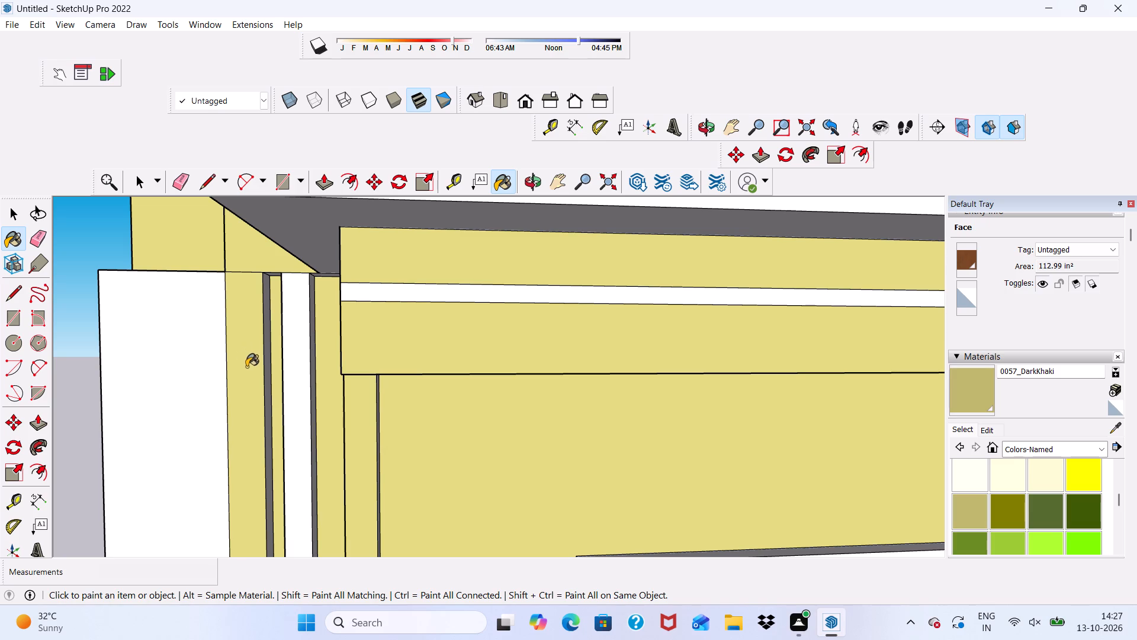
pyautogui.click(295, 391)
# Paint the narrow side faces of the stepped pilaster on the ground-floor left bay with 0057_DarkKhaki.
pyautogui.scroll(-1, 302, 373)
pyautogui.moveTo(320, 379); pyautogui.dragTo(497, 328, button='middle')
pyautogui.scroll(4, 298, 338)
pyautogui.click(377, 338)
pyautogui.click(296, 361)
pyautogui.scroll(-2, 323, 382)
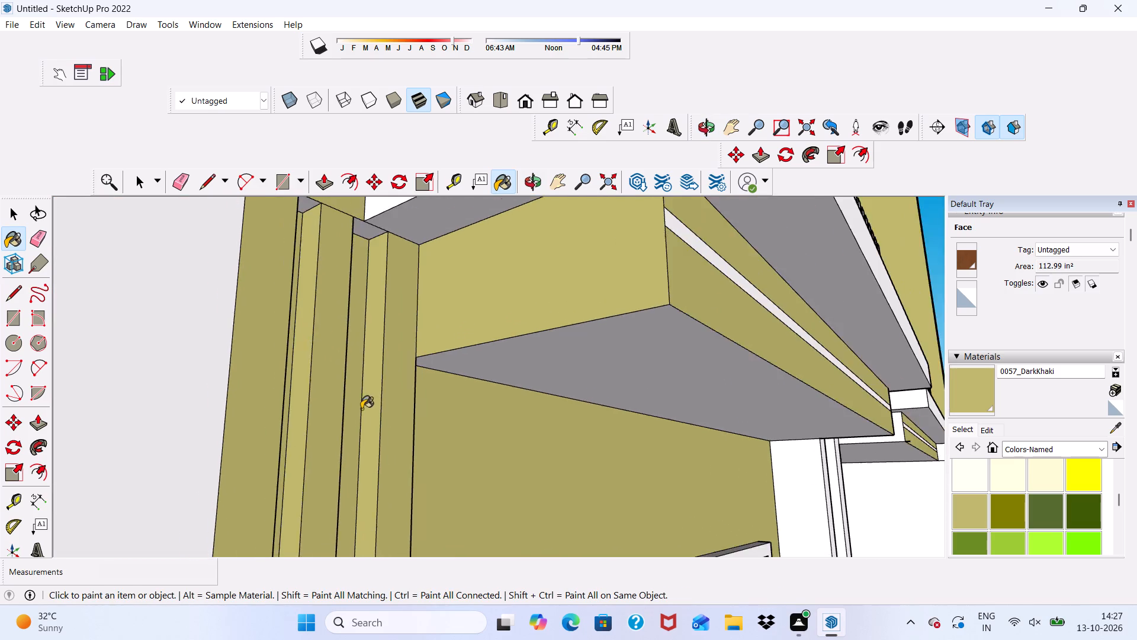
pyautogui.moveTo(361, 409); pyautogui.dragTo(57, 427, button='middle')
pyautogui.scroll(5, 291, 442)
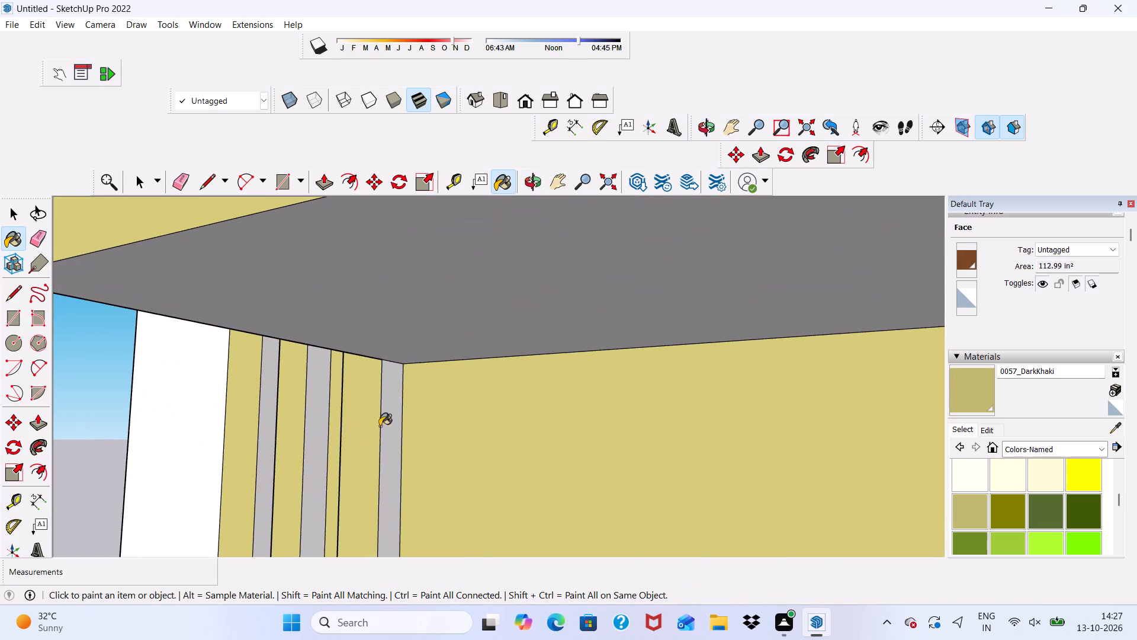
pyautogui.click(395, 430)
pyautogui.click(317, 417)
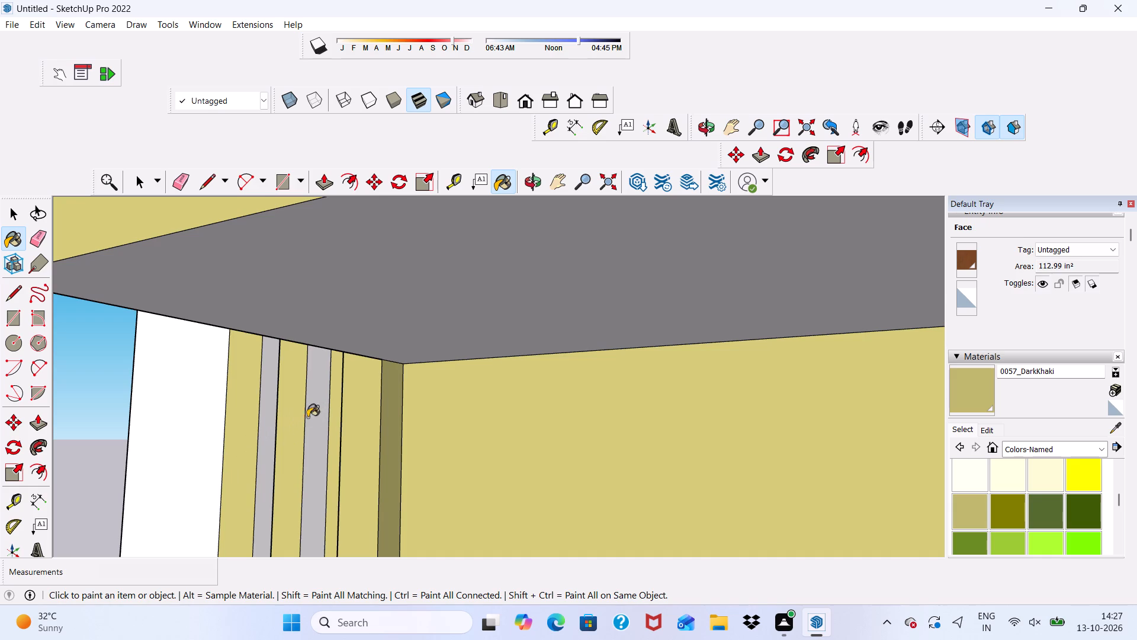
pyautogui.click(262, 416)
# Paint the wide front face of the house's left corner pier on the ground floor with 0057_DarkKhaki.
pyautogui.scroll(-15, 262, 416)
pyautogui.scroll(-1, 390, 416)
pyautogui.moveTo(390, 416); pyautogui.dragTo(449, 424, button='middle')
pyautogui.moveTo(568, 401); pyautogui.dragTo(586, 405, button='middle')
pyautogui.scroll(-6, 644, 364)
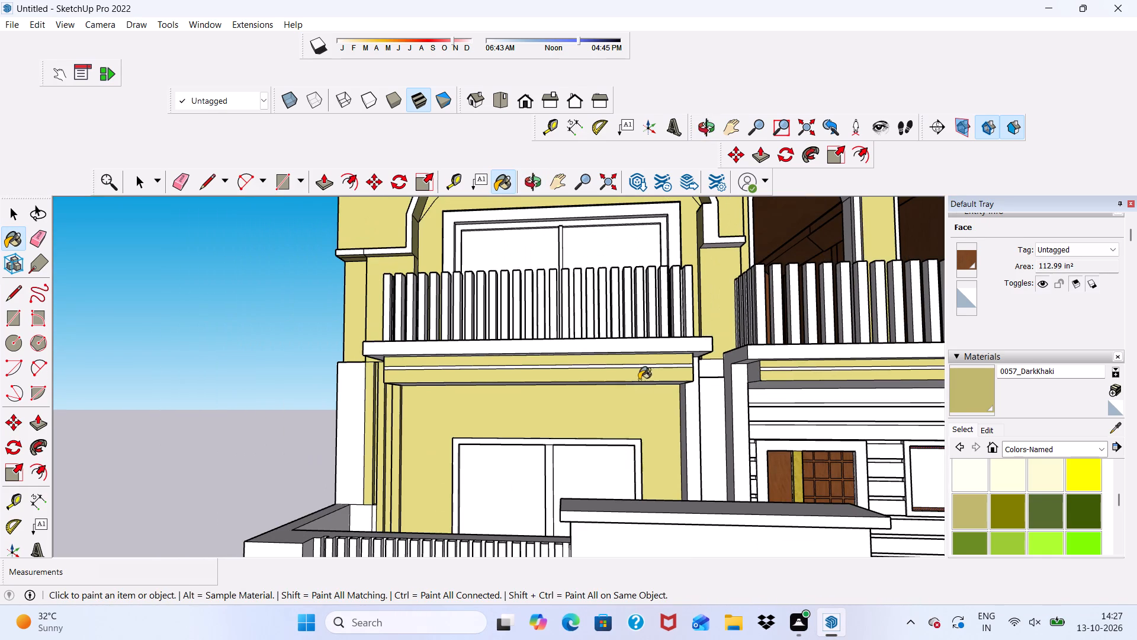
pyautogui.scroll(-3, 587, 408)
pyautogui.moveTo(387, 402); pyautogui.dragTo(467, 418, button='middle')
pyautogui.scroll(5, 467, 421)
pyautogui.click(368, 429)
# Paint the remaining white faces at the base of the left corner pier with 0057_DarkKhaki.
pyautogui.scroll(-3, 419, 449)
pyautogui.moveTo(422, 521); pyautogui.dragTo(404, 527, button='middle')
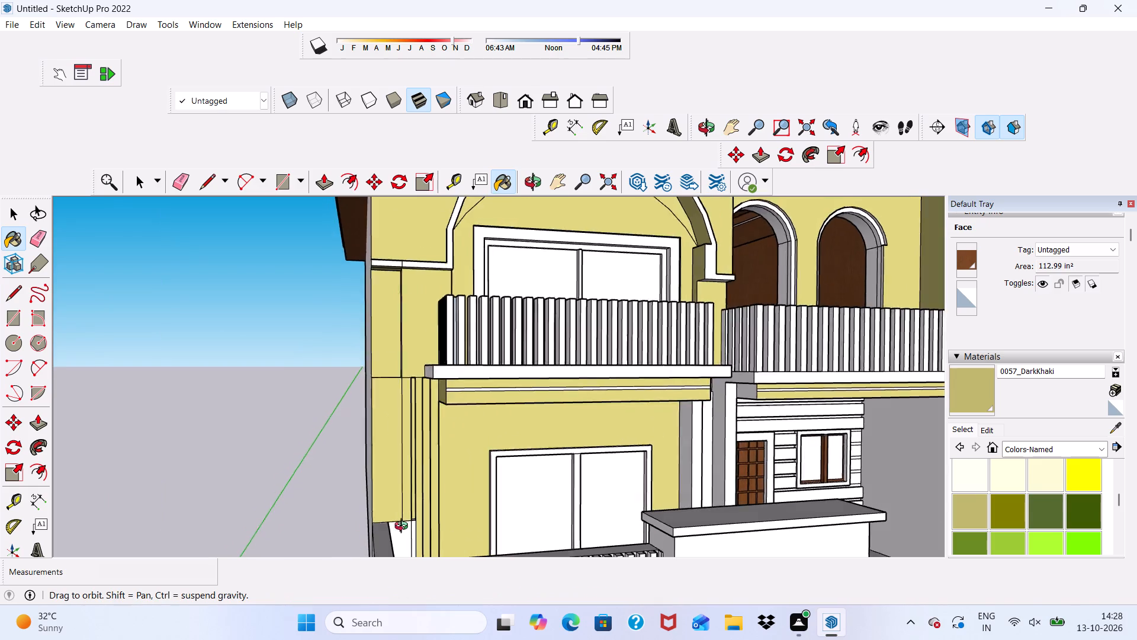
pyautogui.moveTo(404, 527); pyautogui.dragTo(396, 506, button='middle')
pyautogui.scroll(10, 400, 520)
pyautogui.moveTo(354, 515); pyautogui.dragTo(359, 491, button='middle')
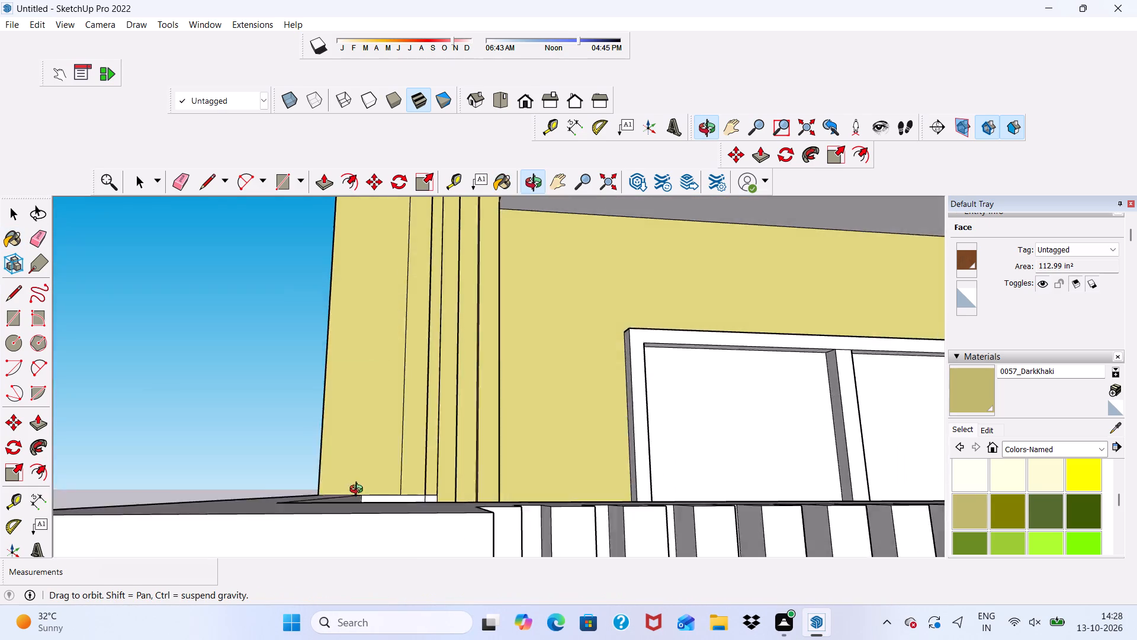
pyautogui.moveTo(359, 491); pyautogui.dragTo(349, 502, button='middle')
pyautogui.scroll(11, 364, 525)
pyautogui.moveTo(407, 524); pyautogui.dragTo(400, 411, button='middle')
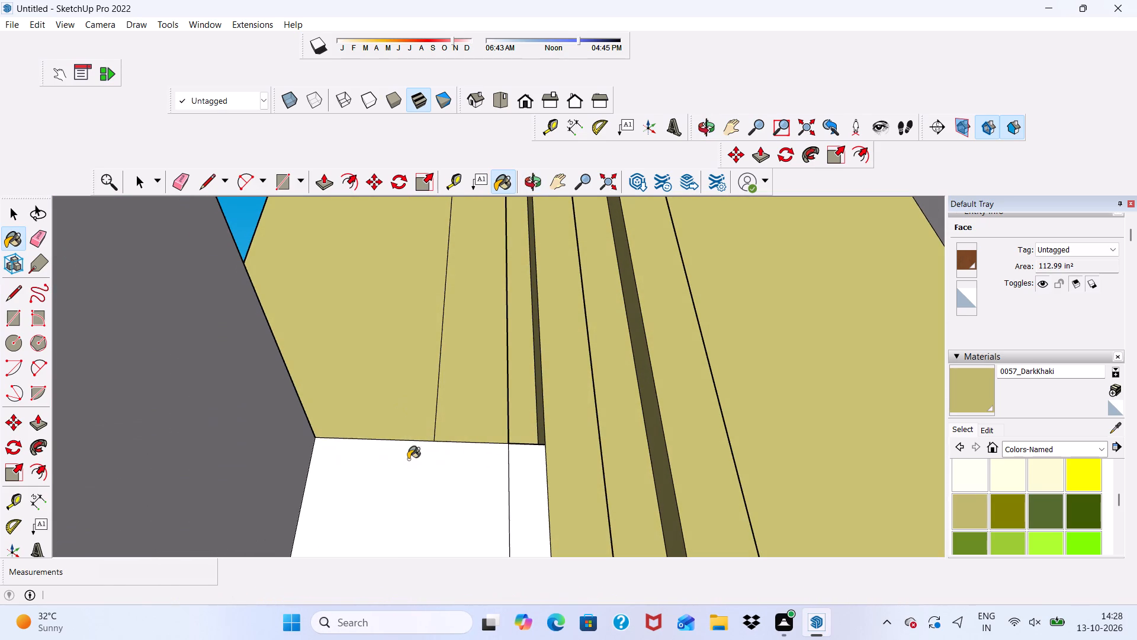
pyautogui.click(408, 459)
pyautogui.click(513, 487)
# Paint the recessed wall faces and adjoining pier faces between the two ground-floor bays with 0057_DarkKhaki.
pyautogui.scroll(-16, 493, 437)
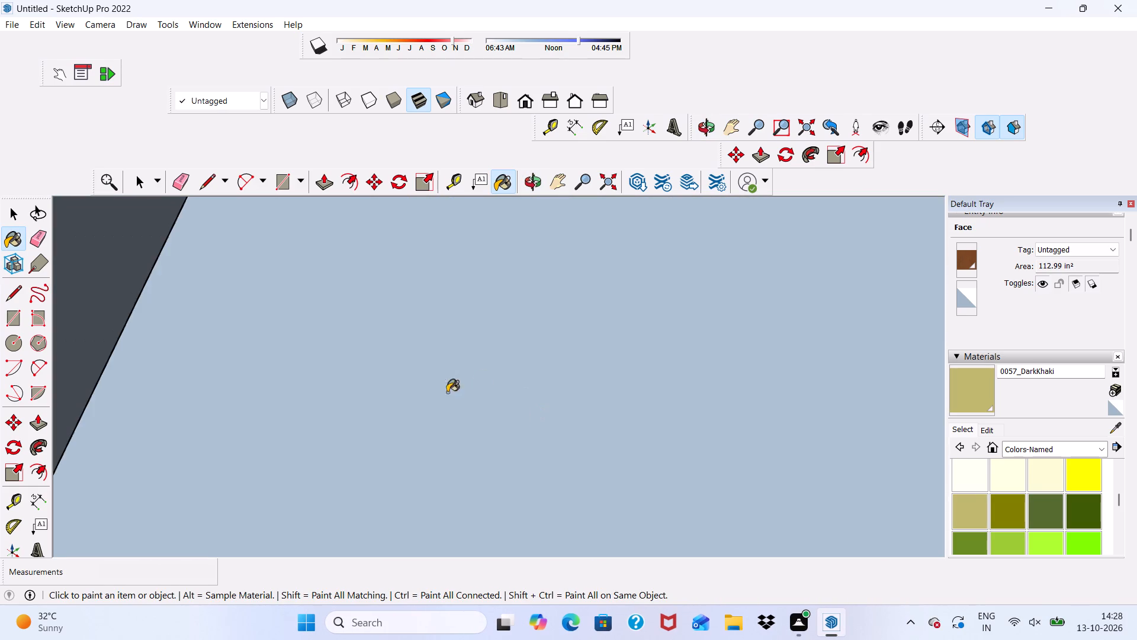
pyautogui.scroll(-1, 447, 392)
pyautogui.click(529, 97)
pyautogui.scroll(-16, 497, 307)
pyautogui.scroll(16, 539, 430)
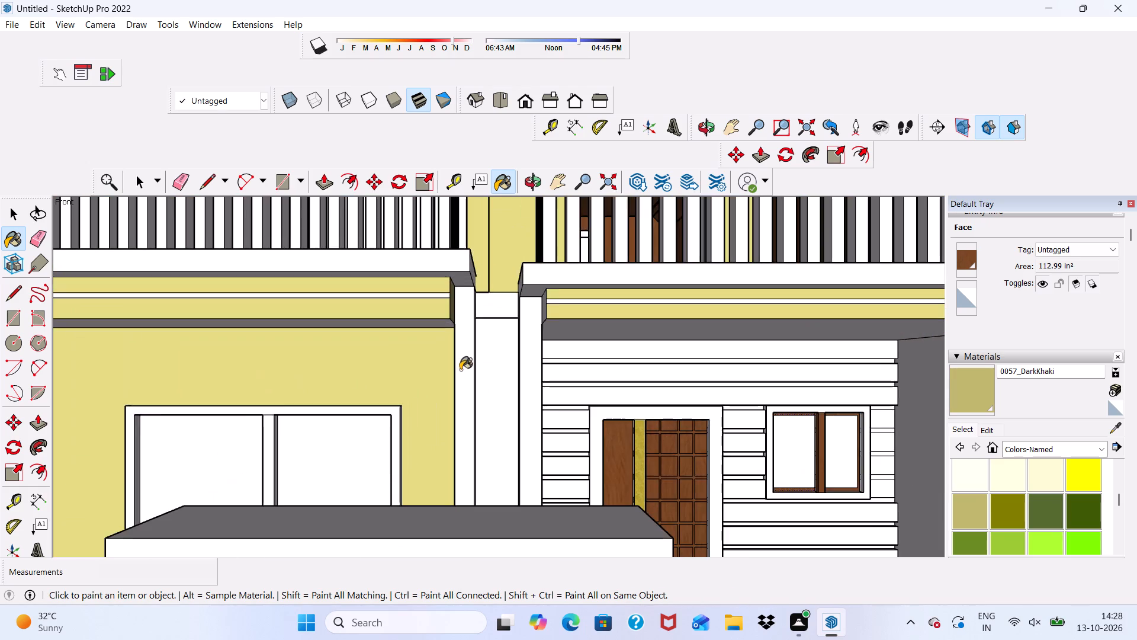
pyautogui.moveTo(465, 367); pyautogui.dragTo(396, 404, button='middle')
pyautogui.scroll(5, 442, 393)
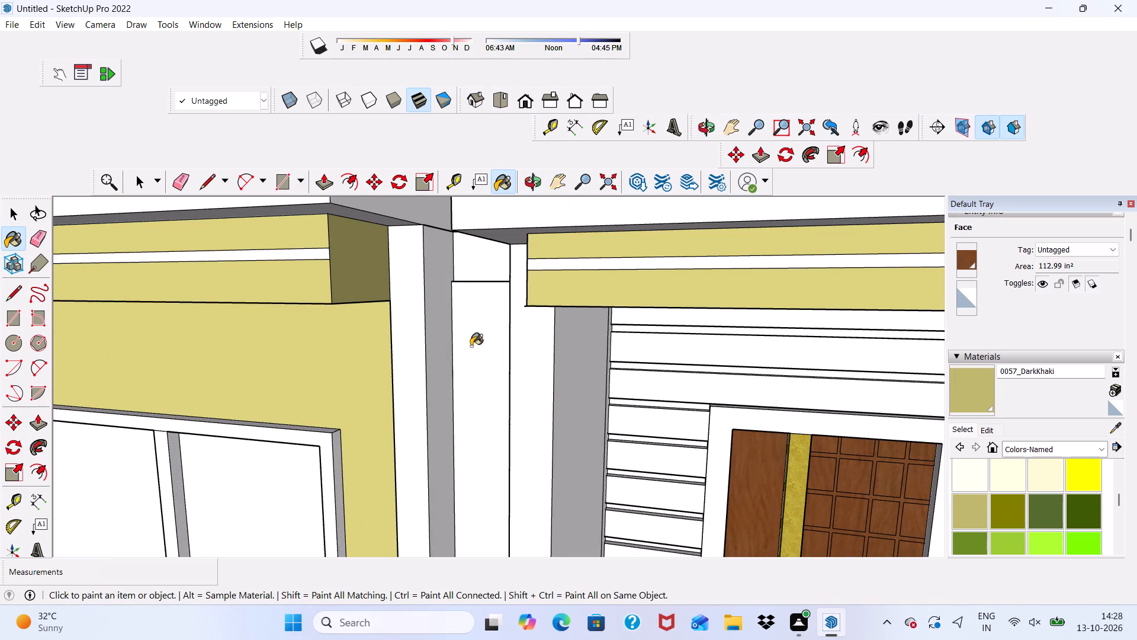
pyautogui.click(471, 346)
pyautogui.scroll(3, 470, 260)
pyautogui.click(464, 252)
pyautogui.click(403, 289)
pyautogui.click(415, 286)
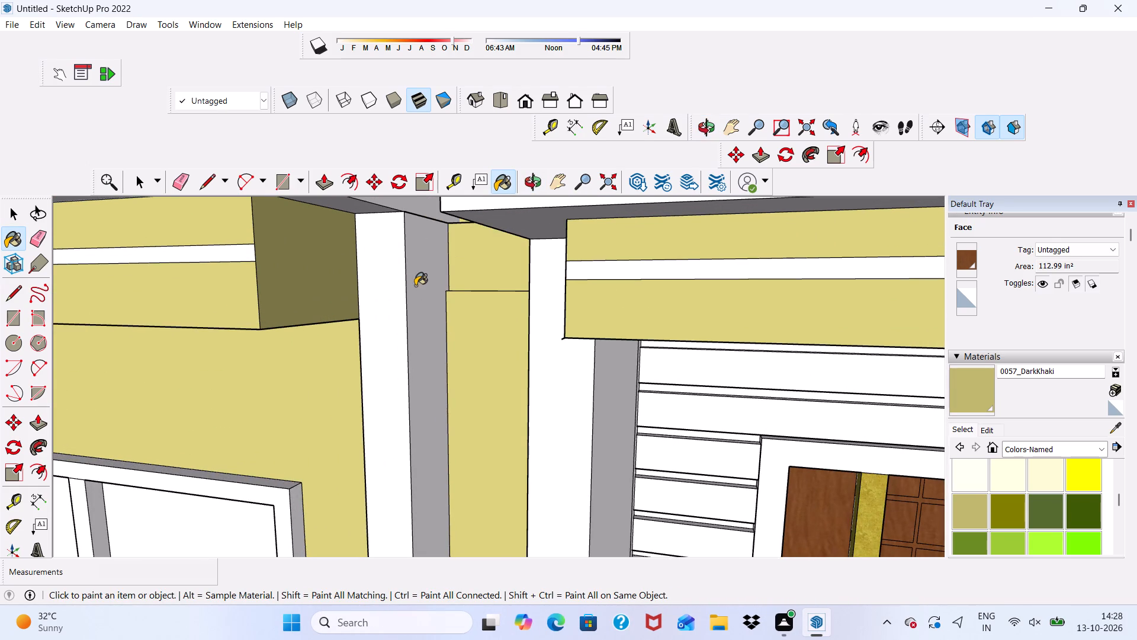
pyautogui.scroll(1, 589, 460)
pyautogui.click(586, 448)
pyautogui.click(614, 436)
# Paint the unpainted side faces of the central pier and the end of the entrance-side balcony beam with 0057_DarkKhaki.
pyautogui.scroll(-4, 497, 407)
pyautogui.moveTo(449, 402); pyautogui.dragTo(649, 361, button='middle')
pyautogui.scroll(5, 512, 364)
pyautogui.click(512, 364)
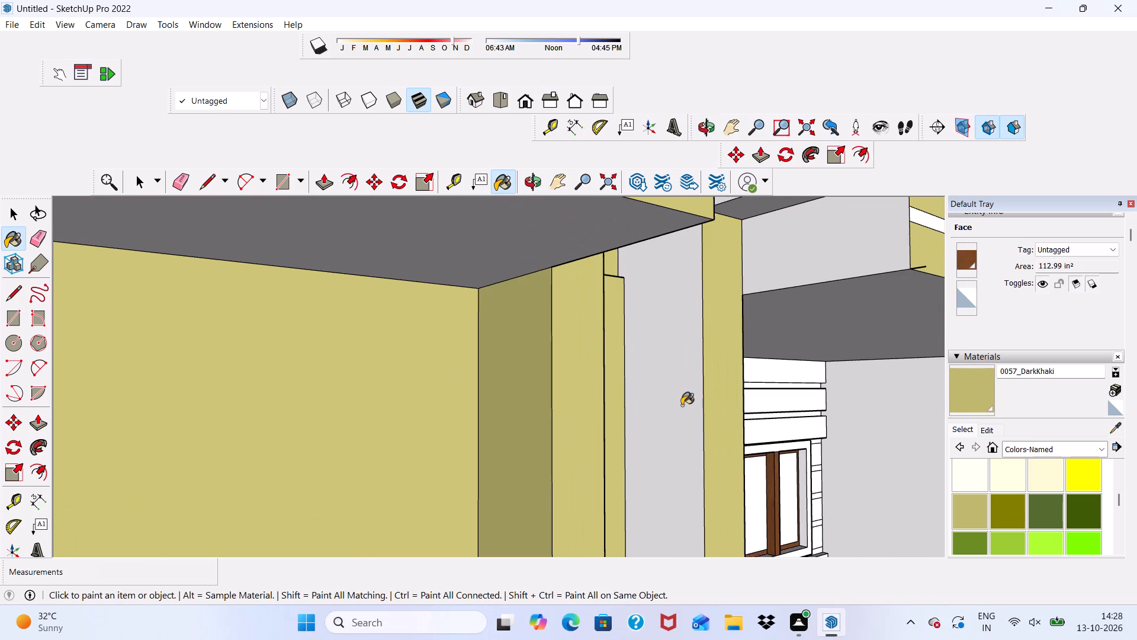
pyautogui.click(682, 405)
pyautogui.click(794, 249)
# Paint the front edge and top surface of the balcony slab above the entrance with 0057_DarkKhaki.
pyautogui.scroll(-8, 684, 372)
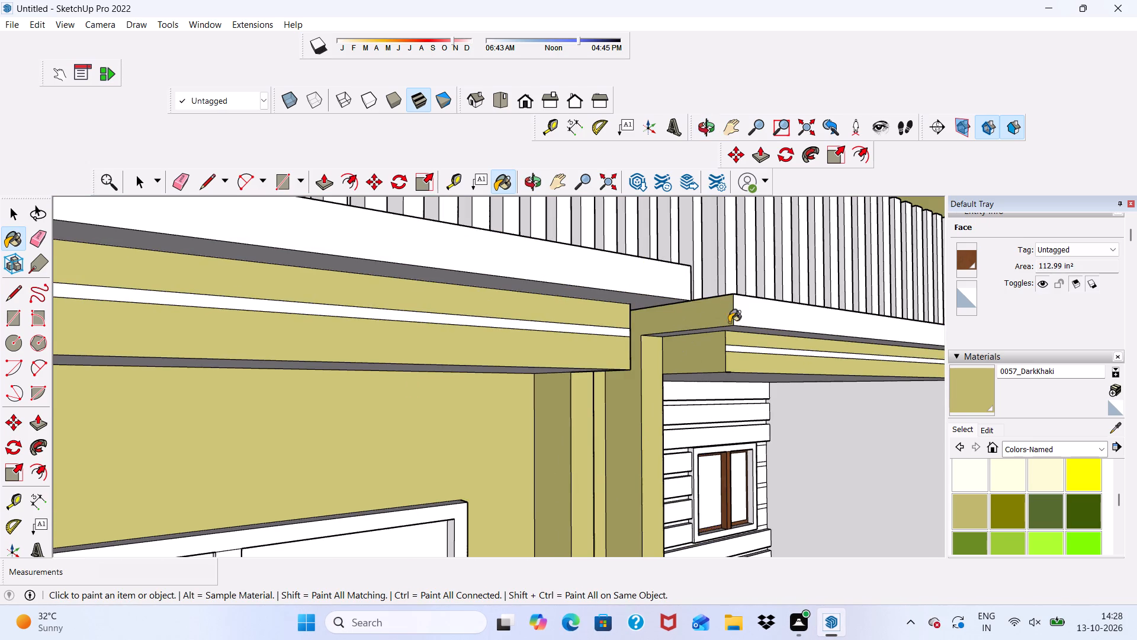
pyautogui.scroll(-5, 679, 335)
pyautogui.scroll(-3, 527, 404)
pyautogui.scroll(-2, 393, 391)
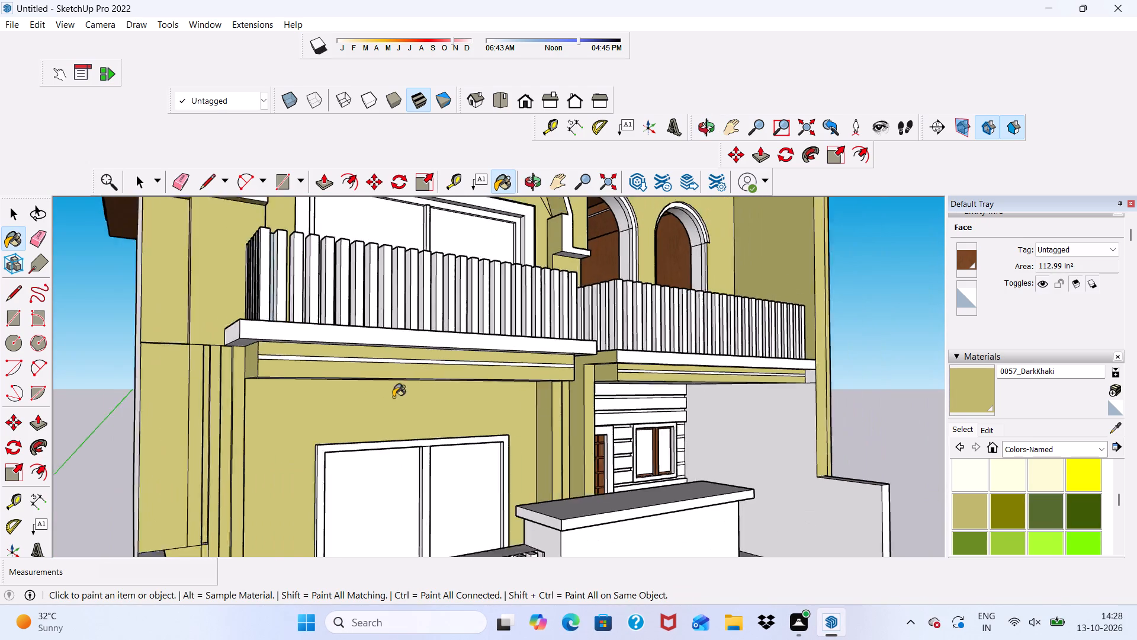
pyautogui.scroll(-6, 393, 397)
pyautogui.moveTo(499, 430); pyautogui.dragTo(400, 462, button='middle')
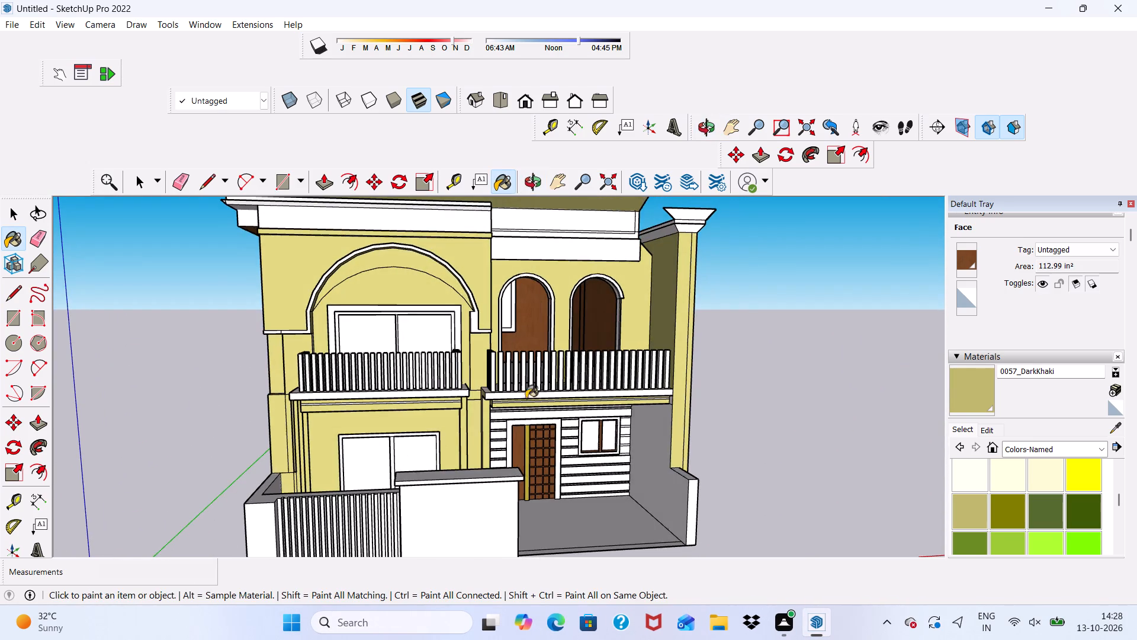
pyautogui.scroll(16, 544, 364)
pyautogui.click(460, 403)
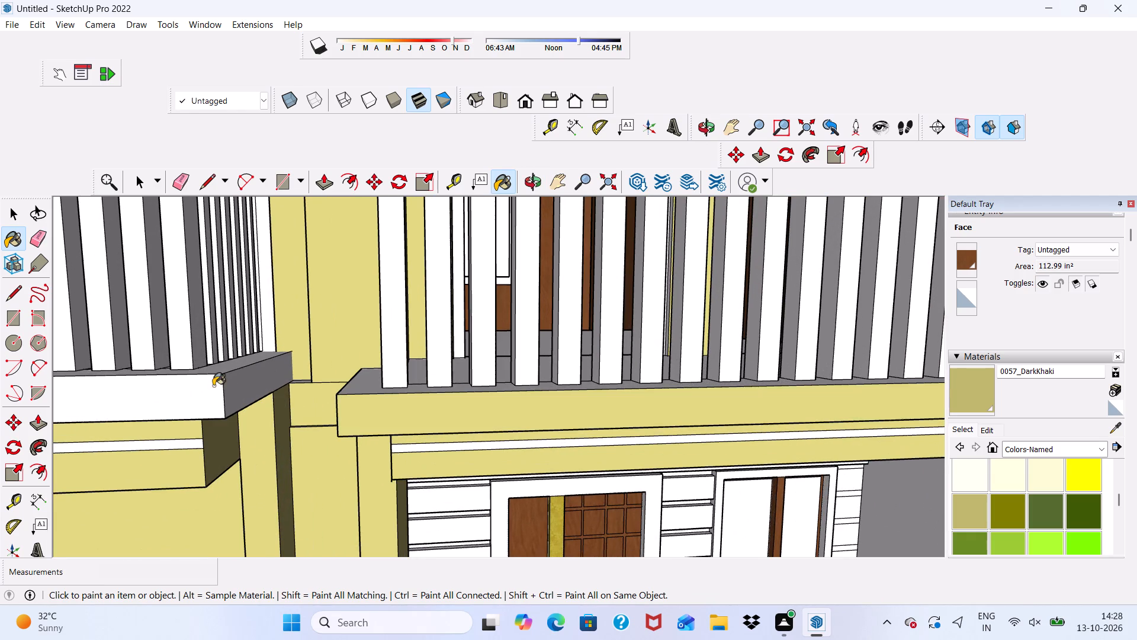
pyautogui.click(364, 387)
# Paint the large inner side wall of the entrance porch with 0057_DarkKhaki.
pyautogui.scroll(-10, 244, 419)
pyautogui.moveTo(422, 542); pyautogui.dragTo(404, 609, button='middle')
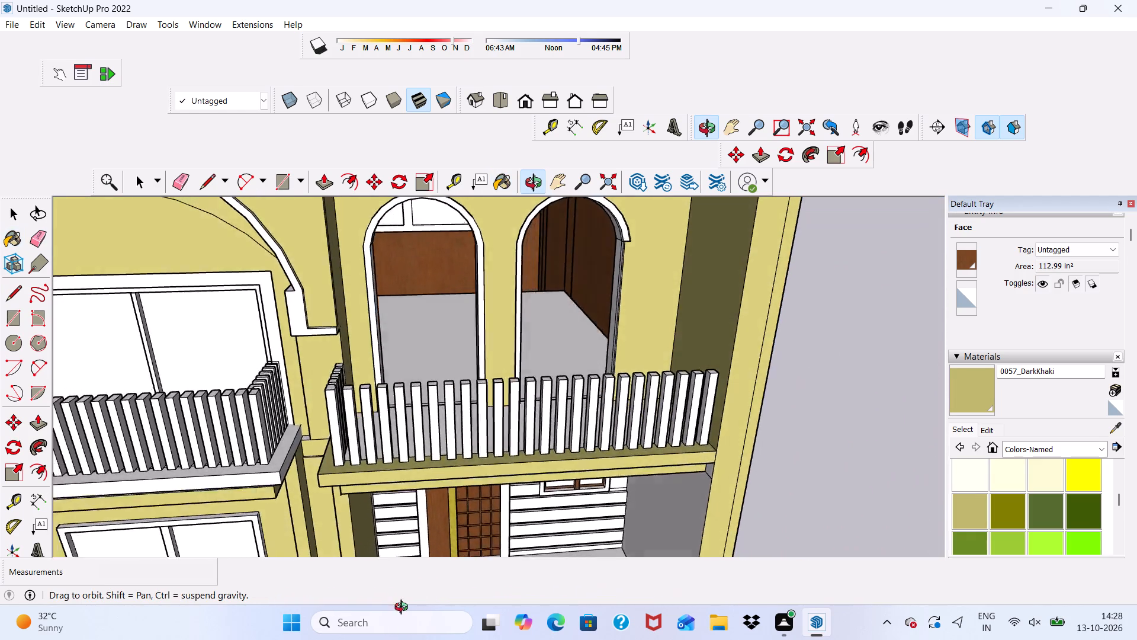
pyautogui.moveTo(404, 609); pyautogui.dragTo(419, 565, button='middle')
pyautogui.scroll(1, 394, 504)
pyautogui.scroll(-7, 360, 418)
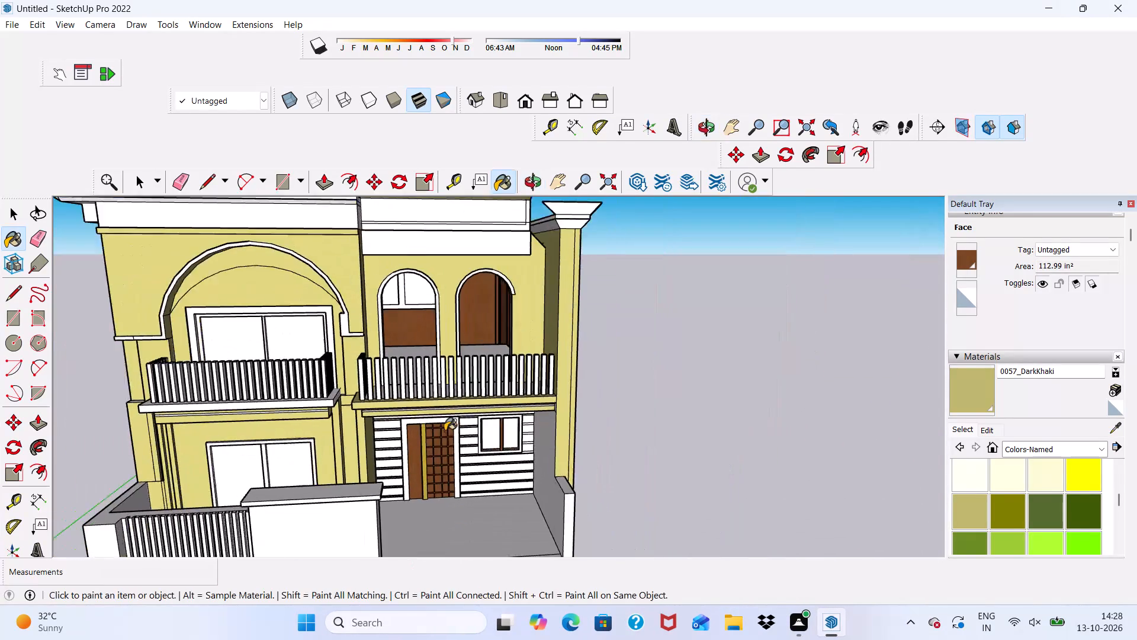
pyautogui.scroll(-6, 445, 431)
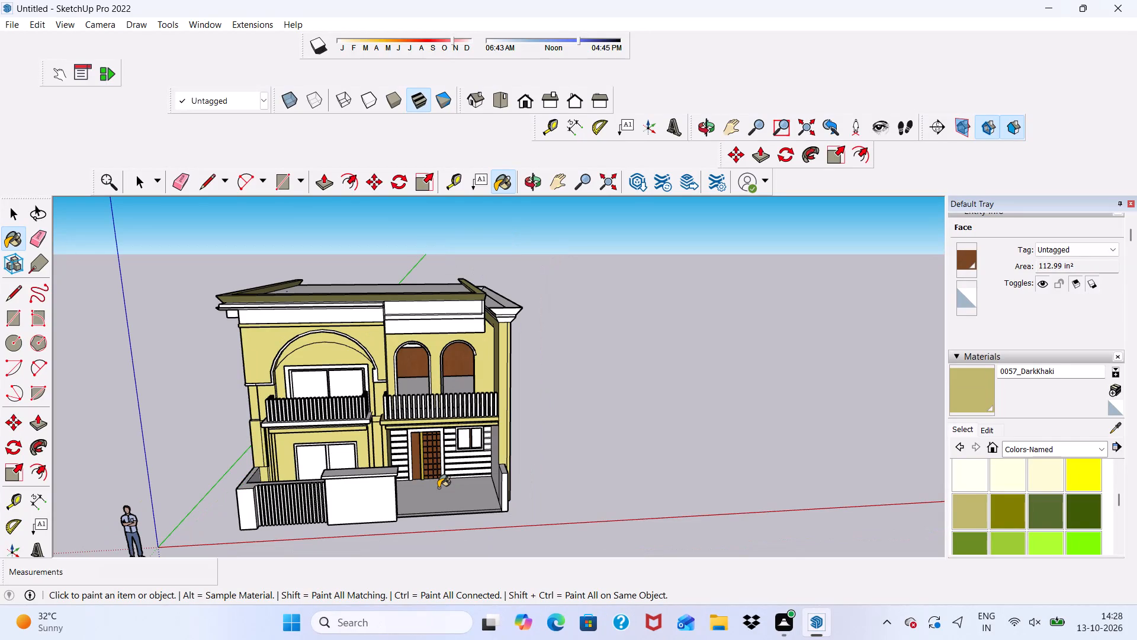
pyautogui.scroll(3, 506, 328)
pyautogui.scroll(5, 454, 462)
pyautogui.scroll(-2, 383, 357)
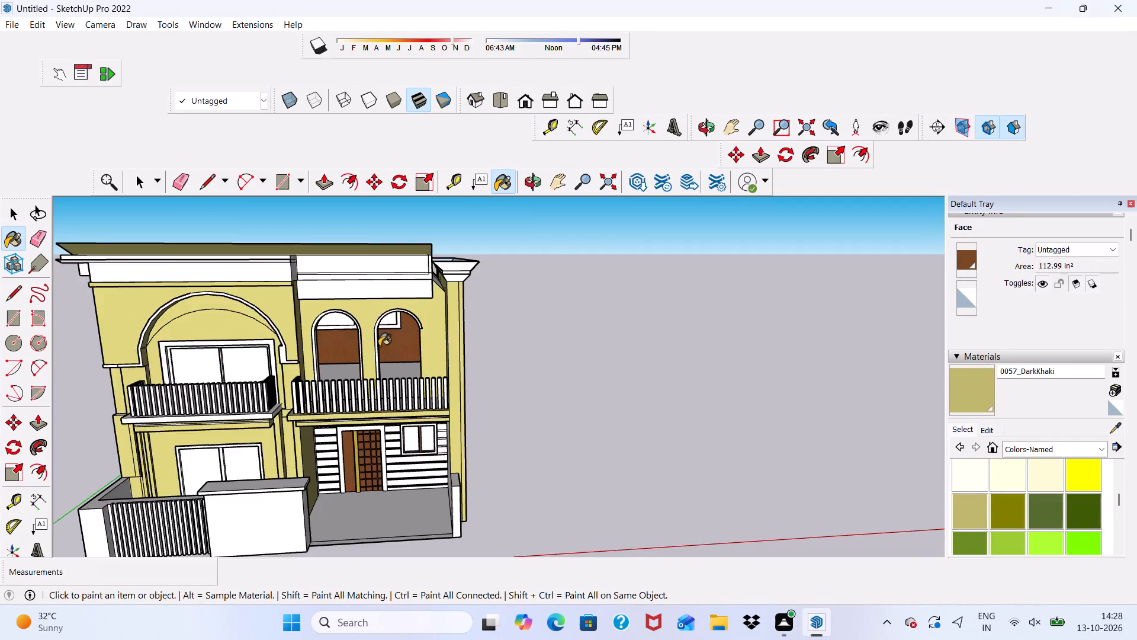
pyautogui.scroll(-4, 379, 346)
pyautogui.scroll(4, 354, 421)
pyautogui.moveTo(345, 431); pyautogui.dragTo(478, 417, button='middle')
pyautogui.scroll(5, 492, 423)
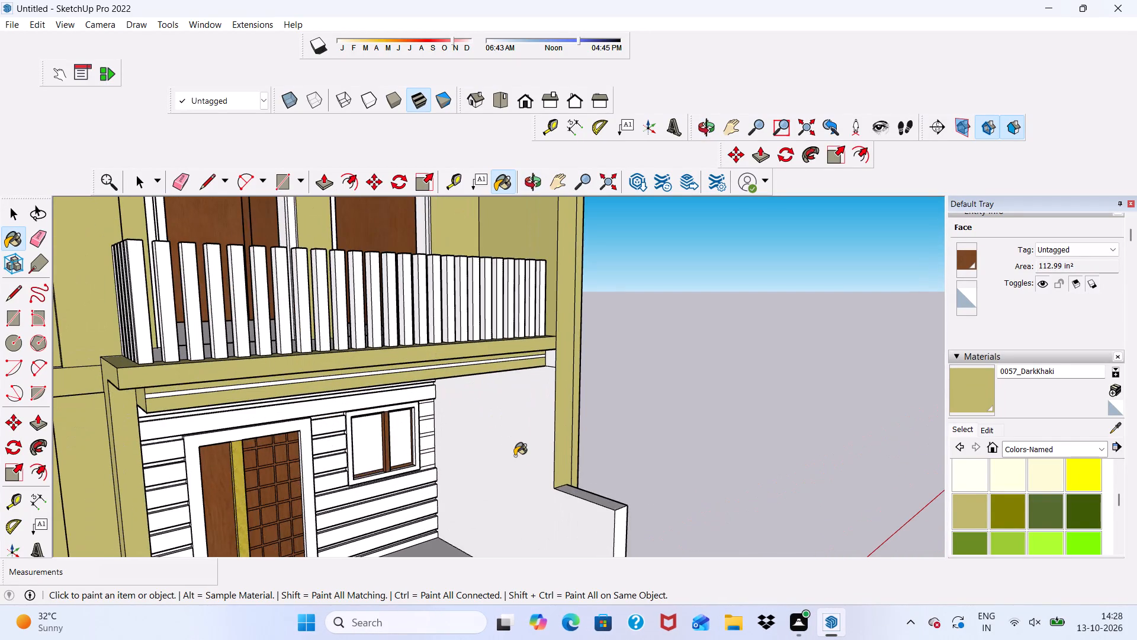
pyautogui.moveTo(515, 455); pyautogui.dragTo(519, 463)
# Paint the front end and top of the low boundary wall beside the entrance porch with 0057_DarkKhaki.
pyautogui.scroll(-5, 499, 406)
pyautogui.scroll(-1, 548, 493)
pyautogui.moveTo(542, 505); pyautogui.dragTo(403, 495, button='middle')
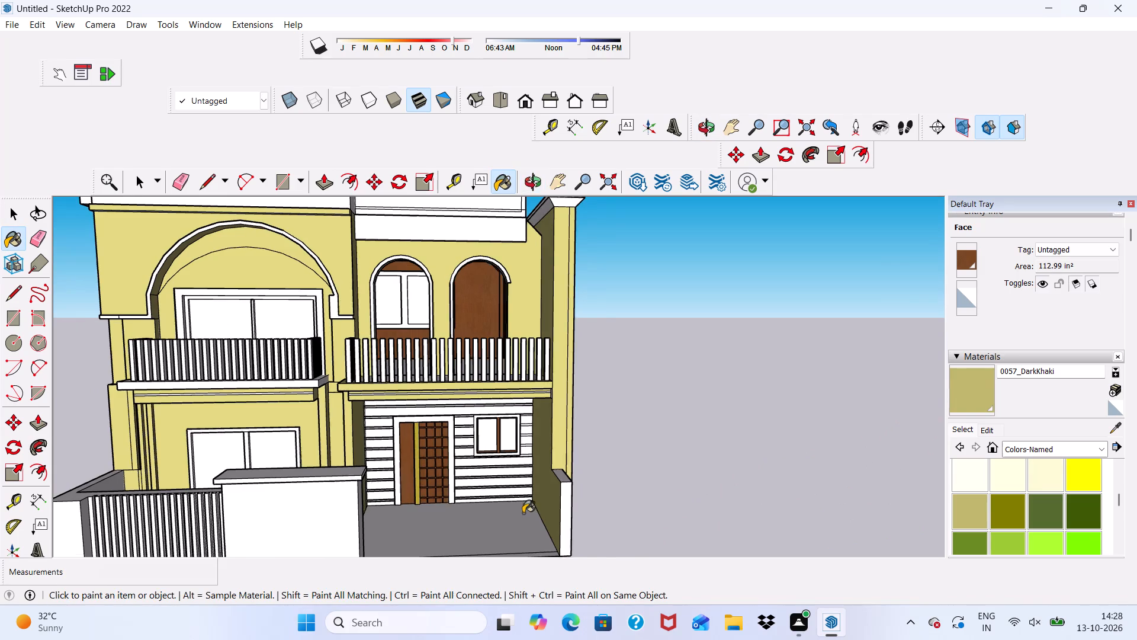
pyautogui.scroll(4, 523, 513)
pyautogui.scroll(3, 614, 512)
pyautogui.click(588, 481)
pyautogui.click(567, 423)
# Draw a rectangle about 4' 11" by 4' 1" on the front boundary wall panel, standing on its bottom edge.
pyautogui.scroll(-4, 587, 443)
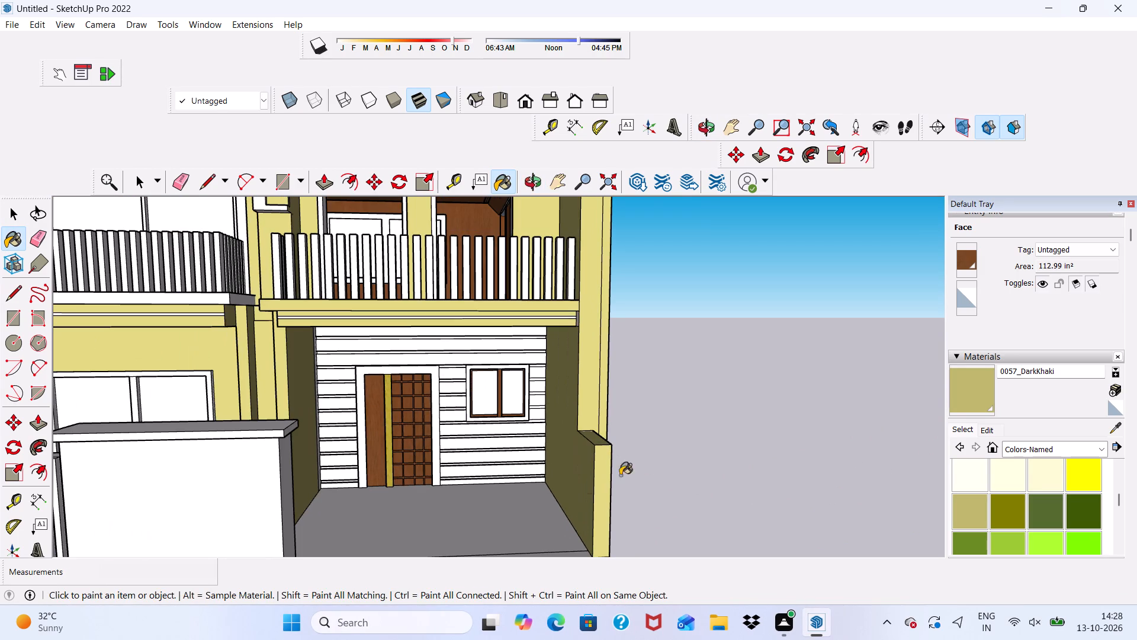
pyautogui.scroll(-4, 579, 507)
pyautogui.scroll(-5, 566, 319)
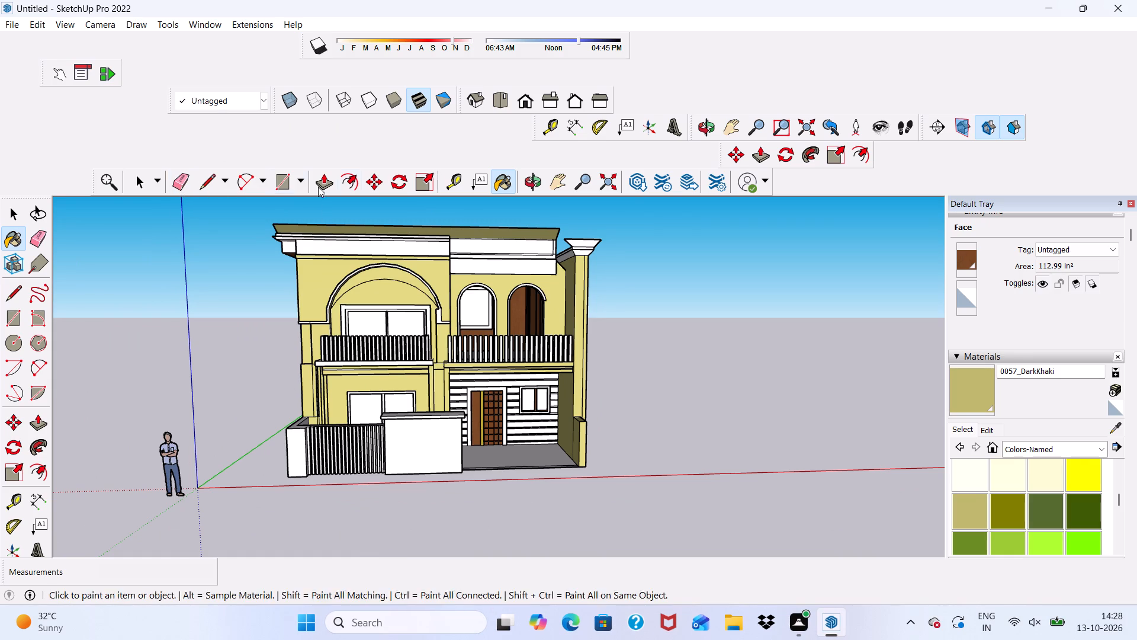
pyautogui.click(18, 318)
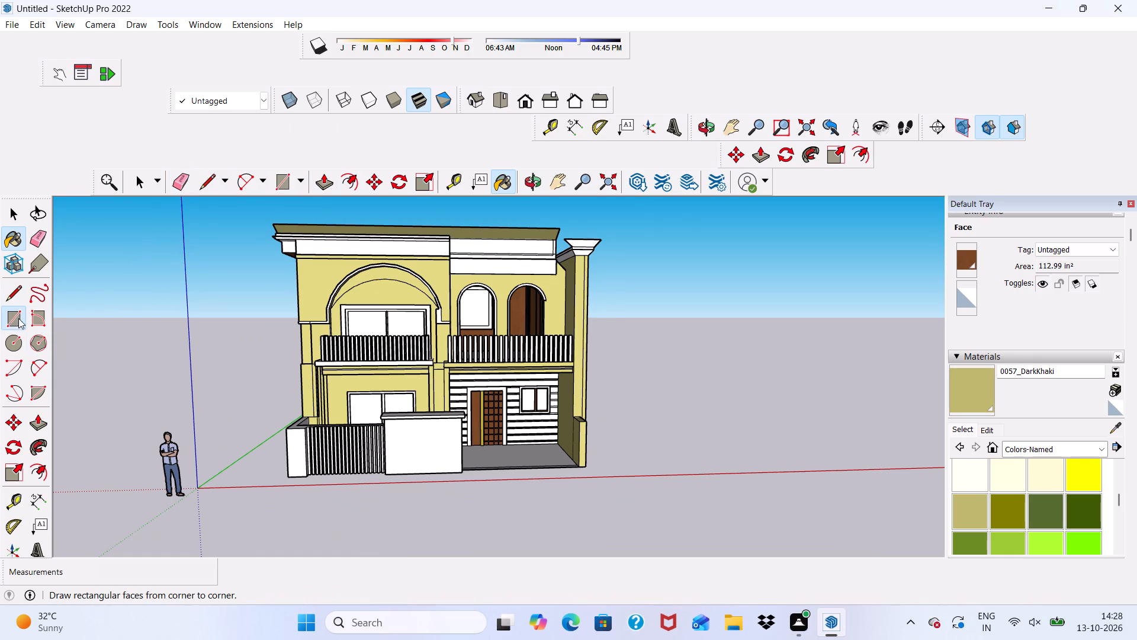
pyautogui.scroll(3, 470, 476)
pyautogui.scroll(5, 387, 484)
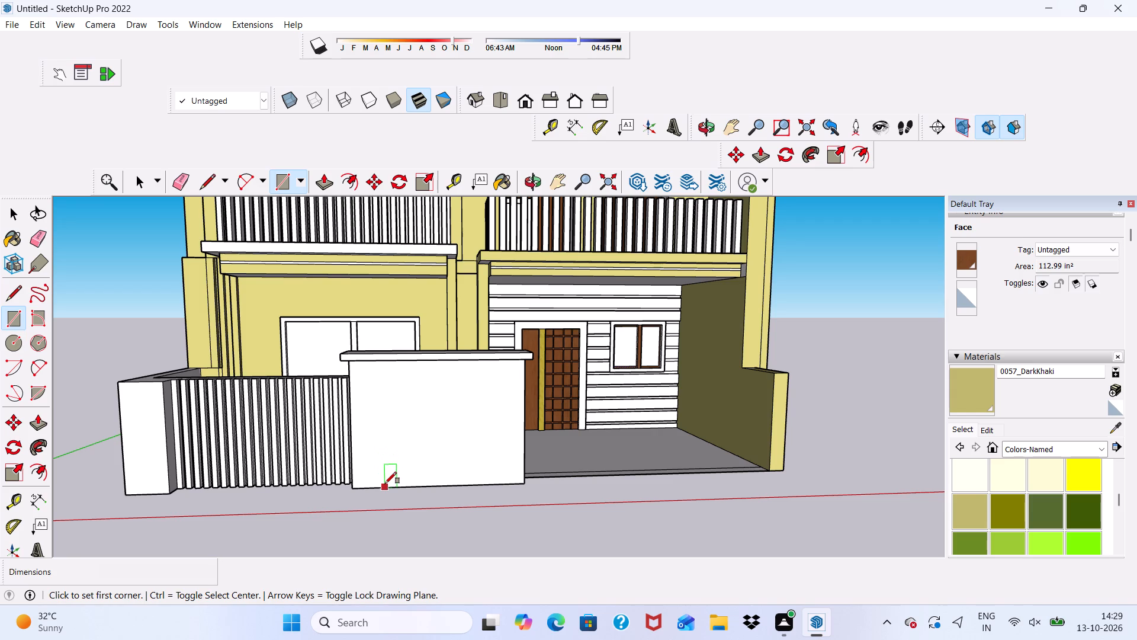
pyautogui.click(385, 484)
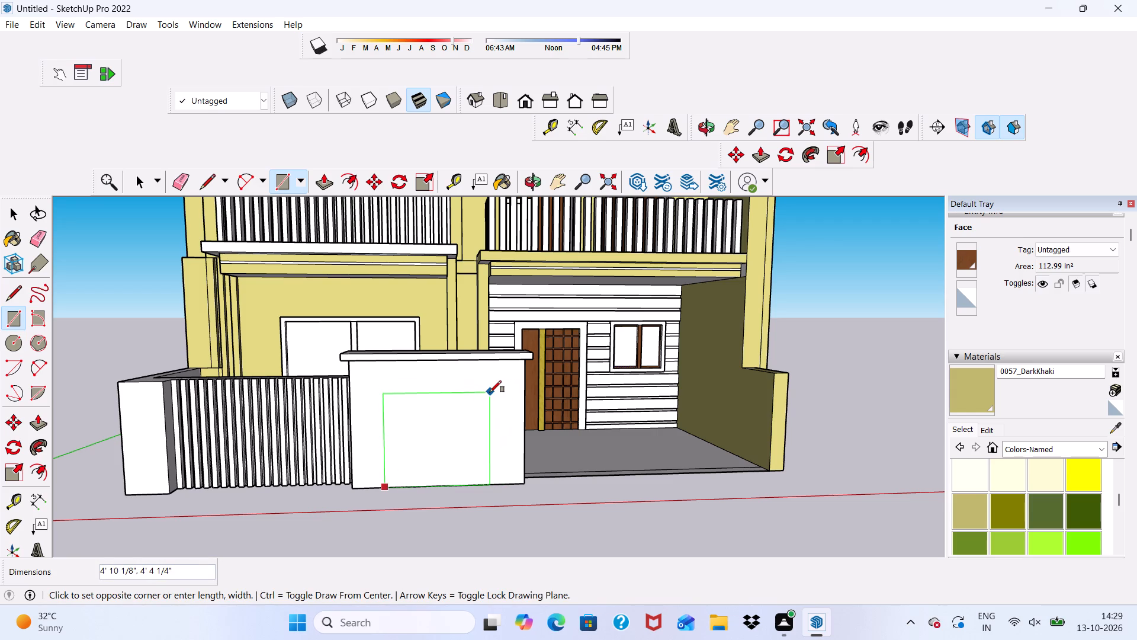
pyautogui.click(492, 398)
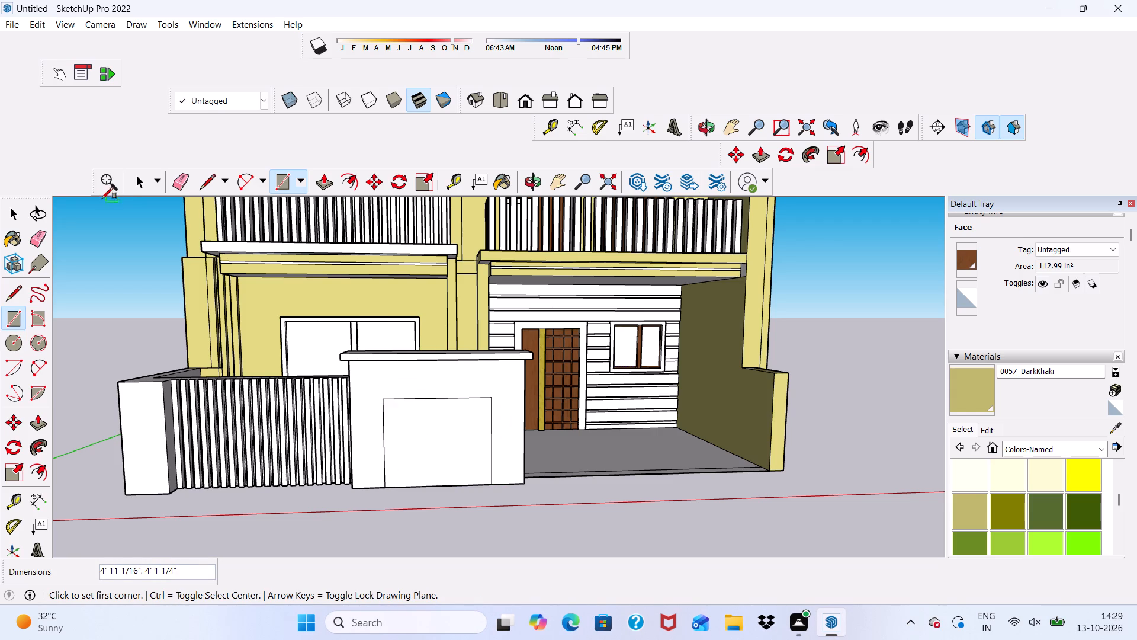
# Replace the top edge of the panel's rectangle with an arc between its upper corners, bulging about 1' 5 3/4".
pyautogui.click(178, 183)
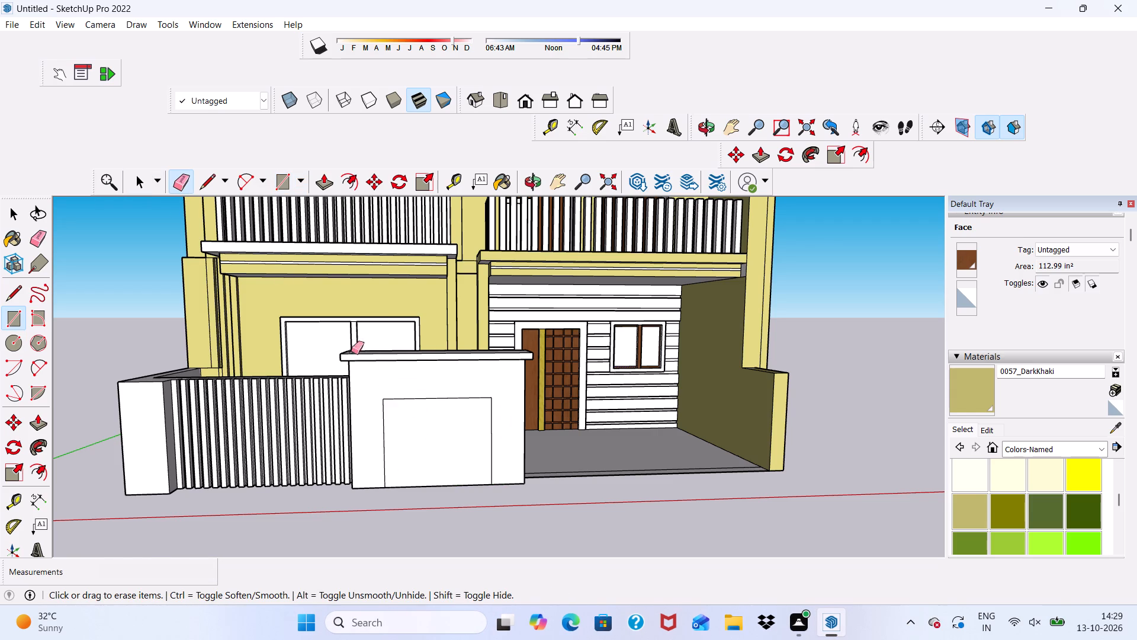
pyautogui.moveTo(433, 395); pyautogui.dragTo(439, 403)
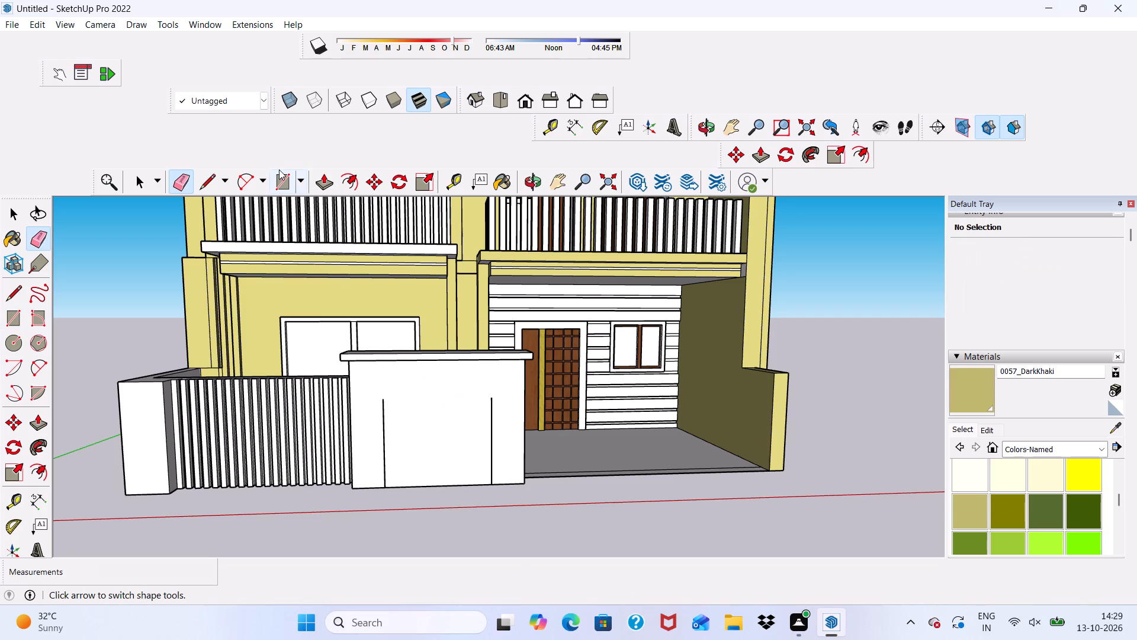
pyautogui.click(237, 185)
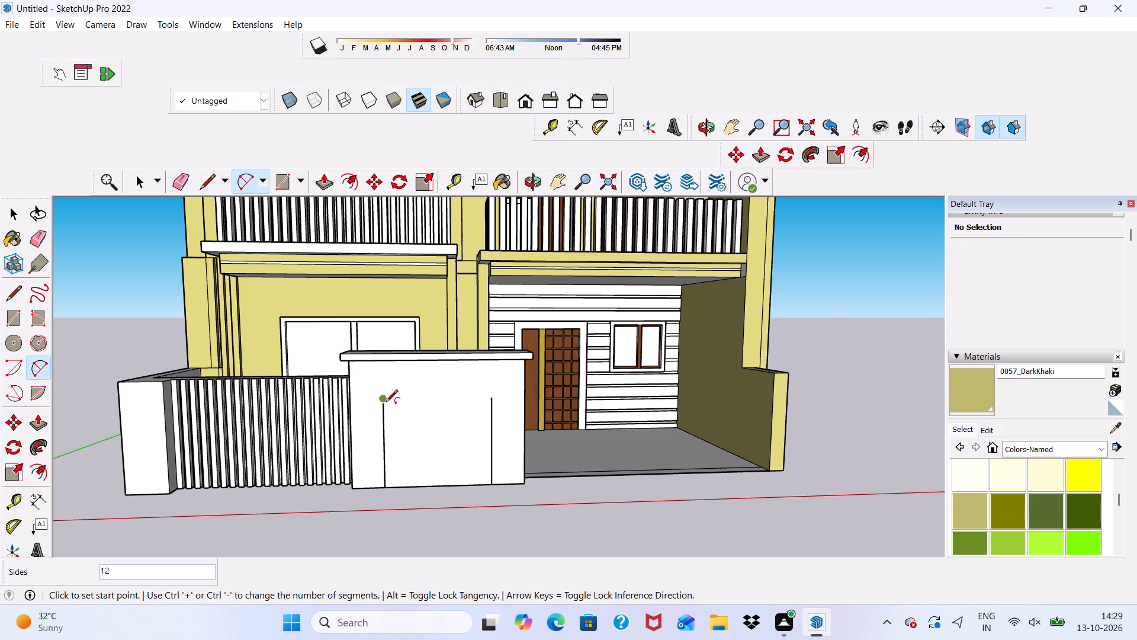
pyautogui.click(386, 403)
pyautogui.click(489, 403)
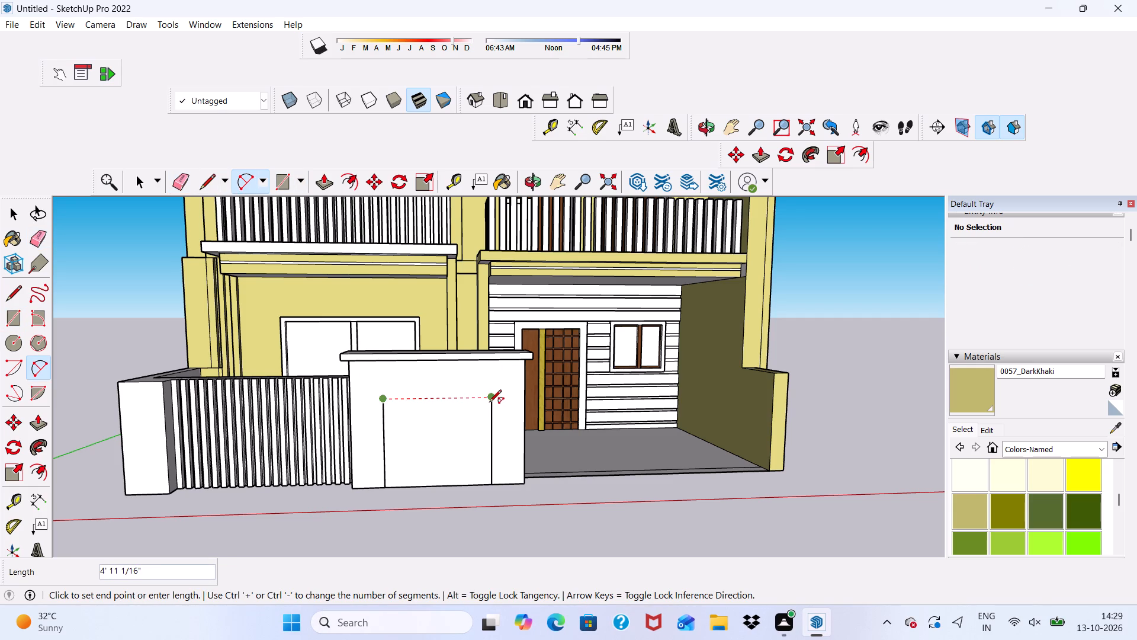
pyautogui.click(478, 366)
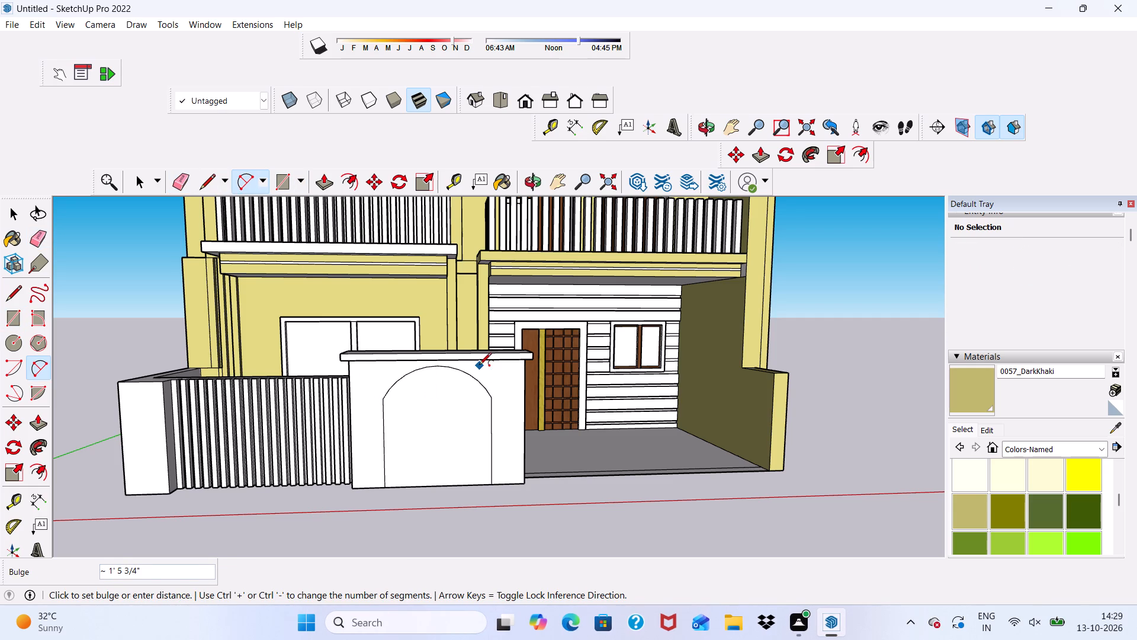
# Offset the arched outline on the boundary wall panel inward by 3".
pyautogui.click(351, 183)
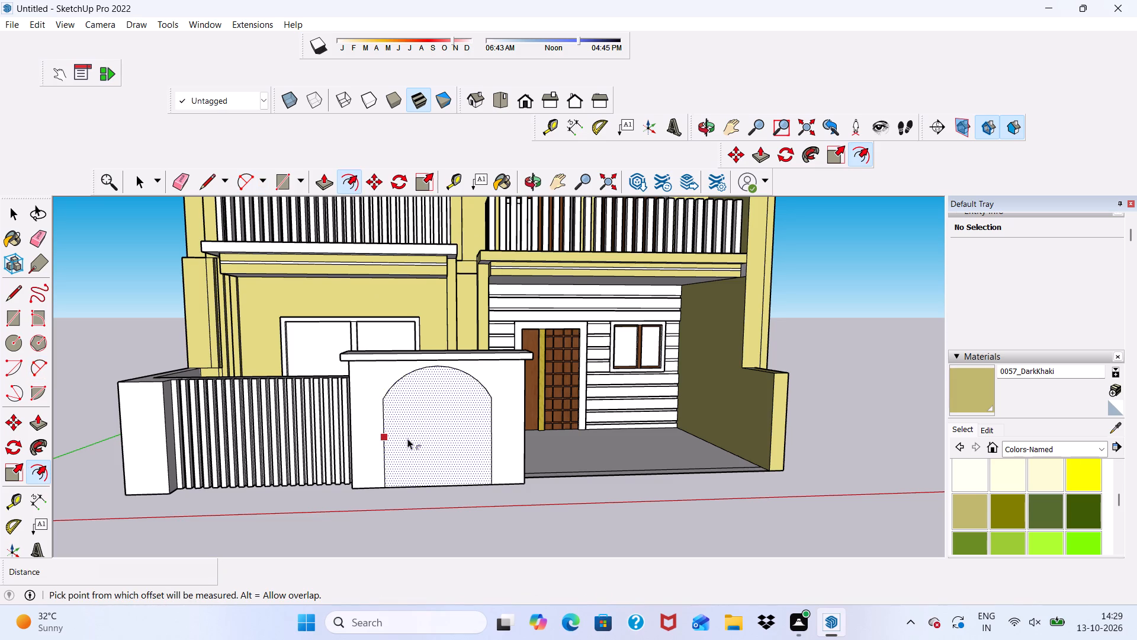
pyautogui.click(407, 436)
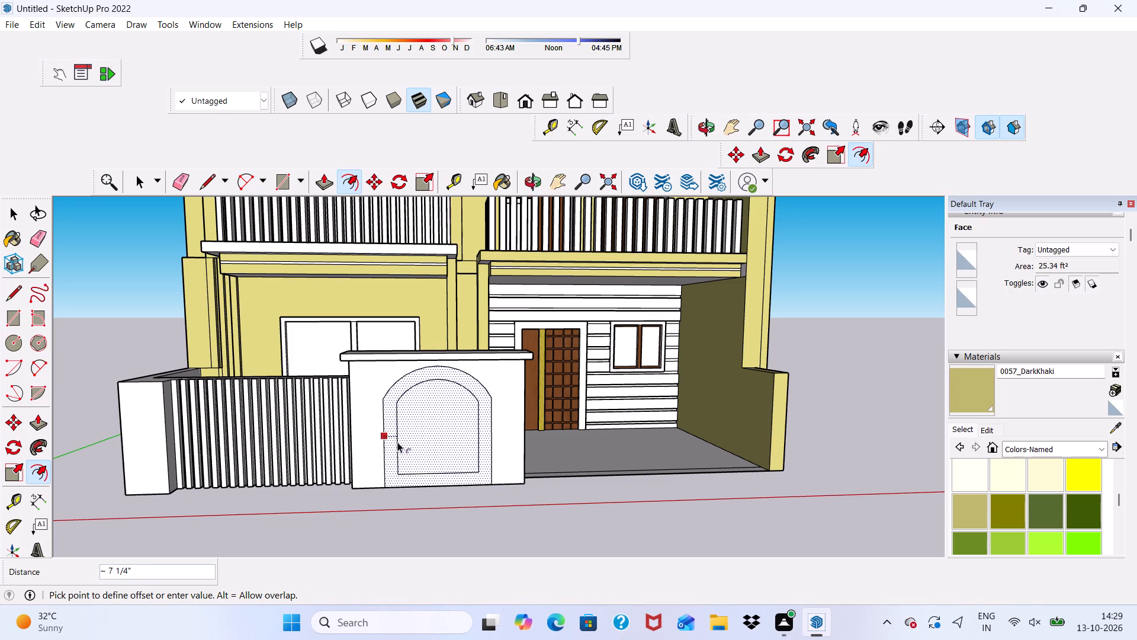
pyautogui.press('3')
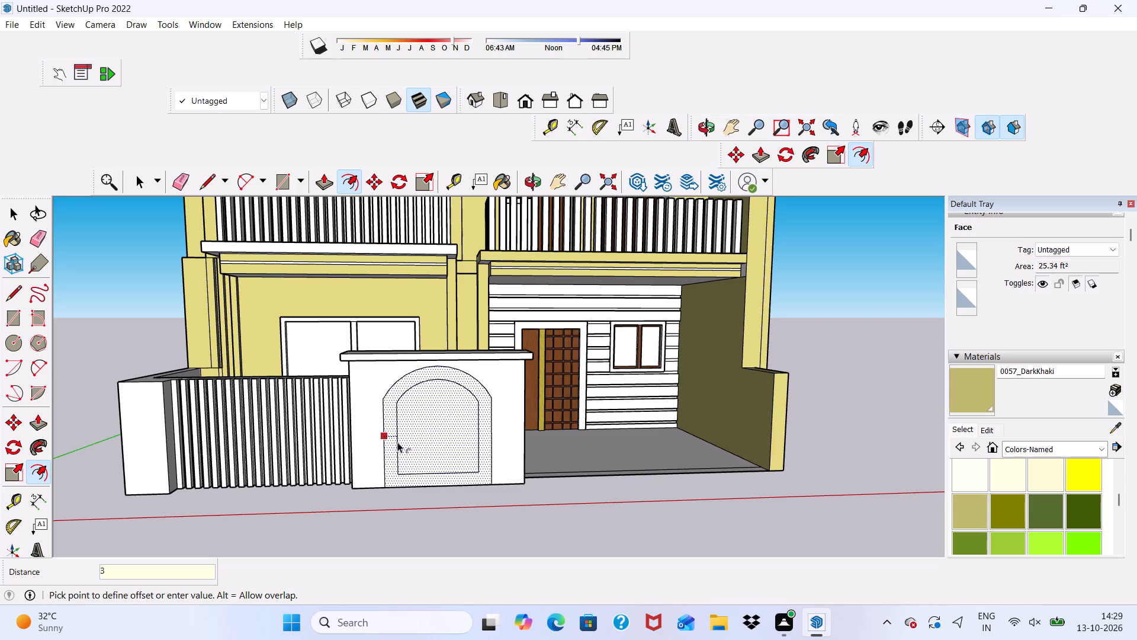
pyautogui.hotkey('shift', '"')
pyautogui.press('Return')
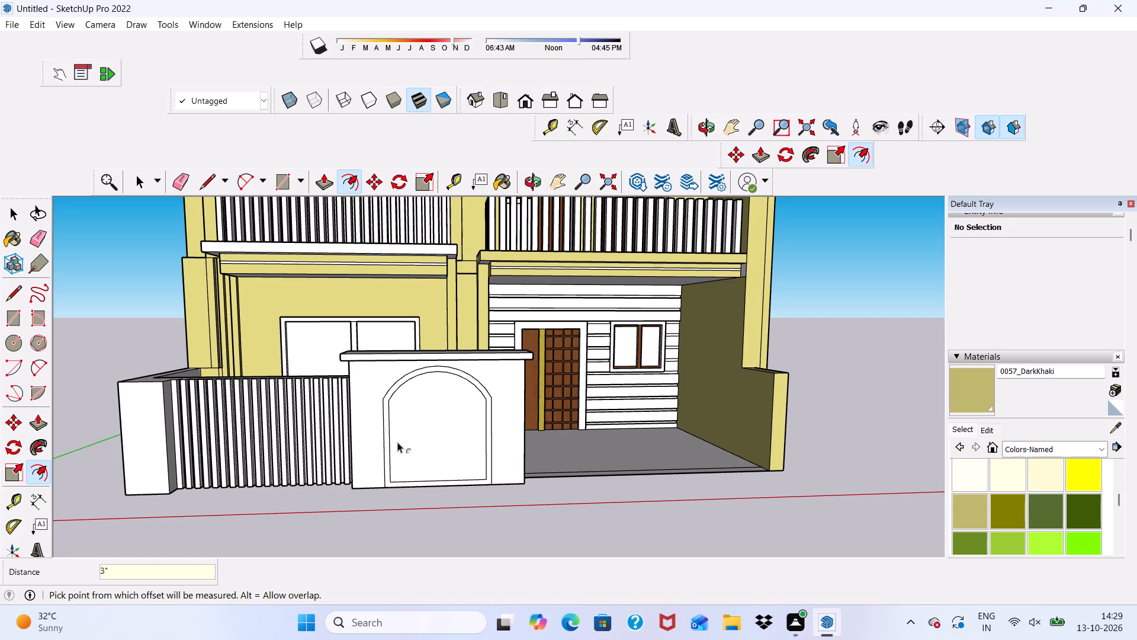
# Draw two 3" vertical lines from the inner arched outline's lower corners down to the boundary wall panel's bottom edge.
pyautogui.scroll(3, 390, 440)
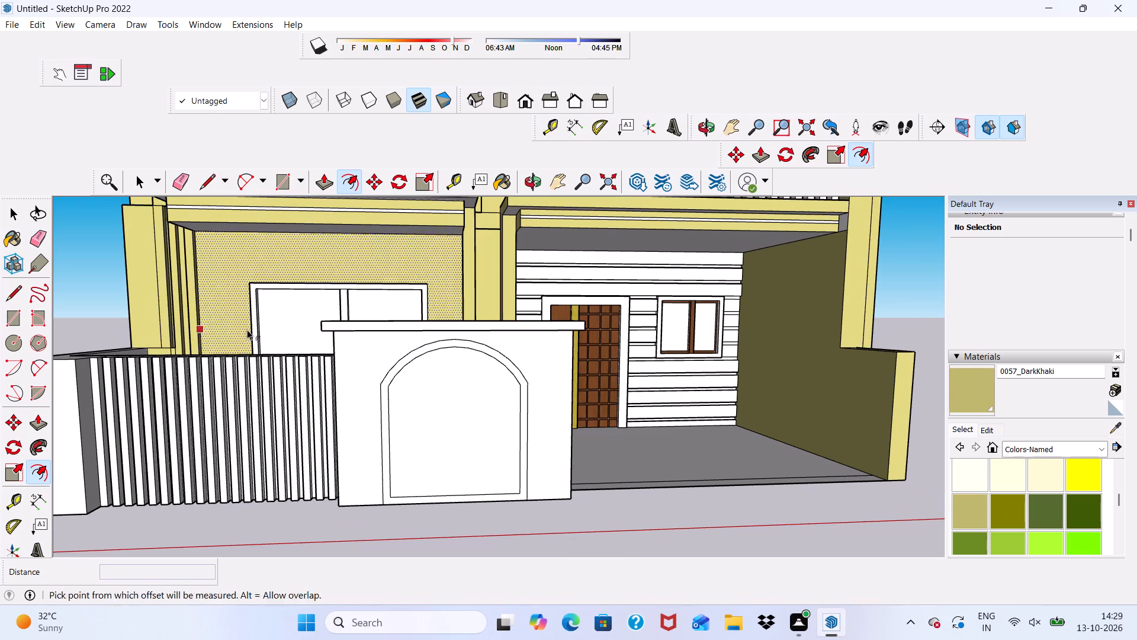
pyautogui.click(207, 175)
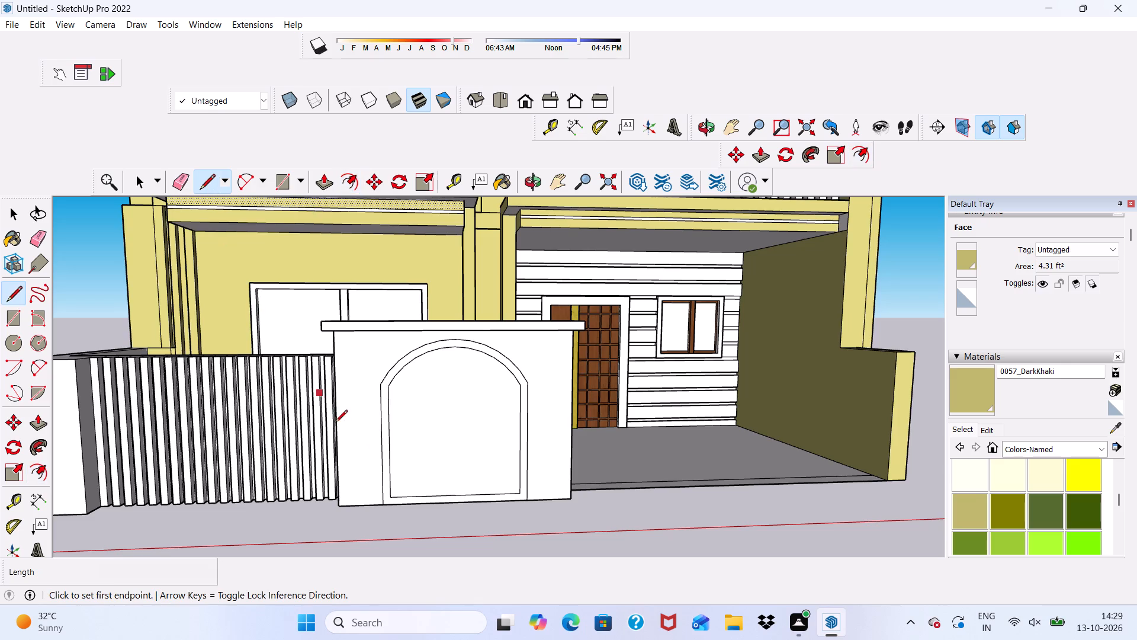
pyautogui.scroll(5, 425, 487)
pyautogui.scroll(-3, 430, 488)
pyautogui.scroll(8, 359, 549)
pyautogui.scroll(6, 391, 474)
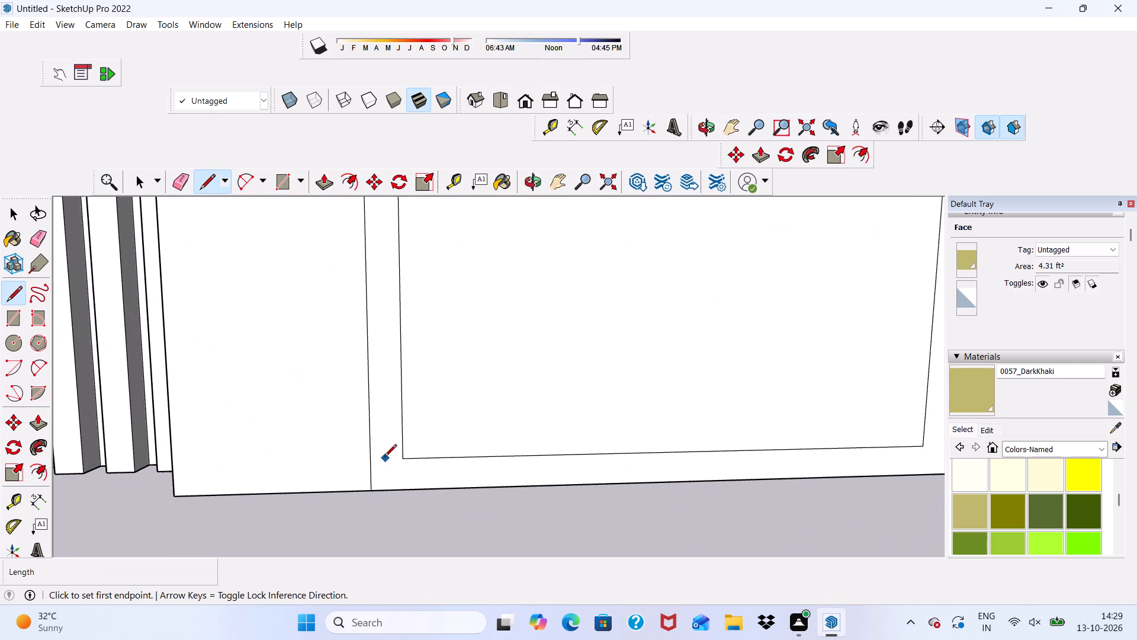
pyautogui.scroll(4, 386, 456)
pyautogui.click(409, 460)
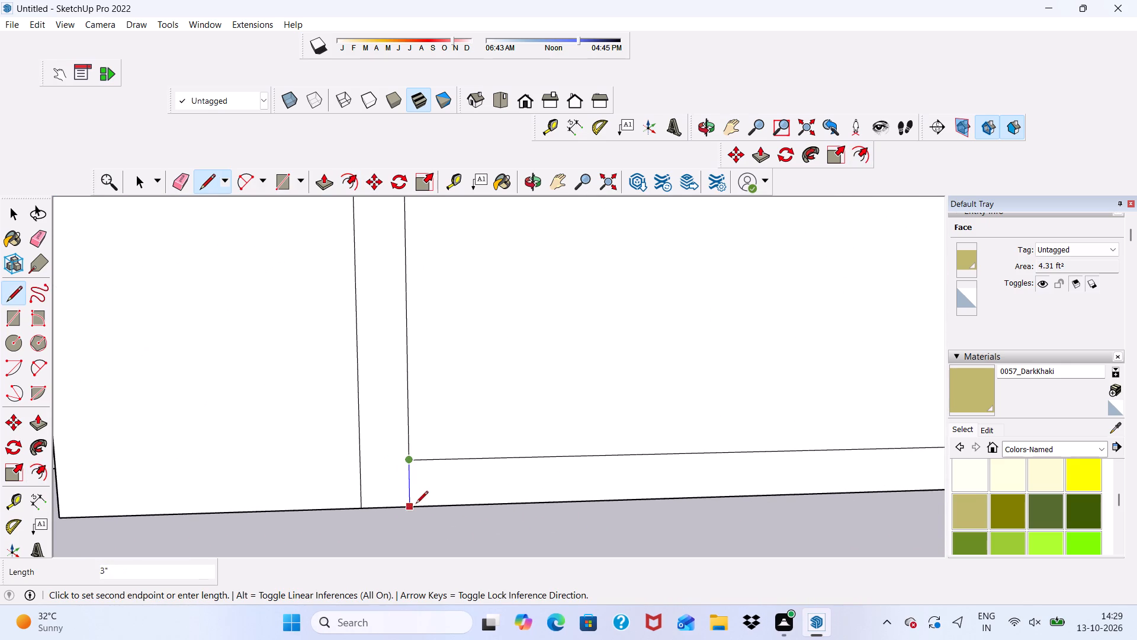
pyautogui.click(412, 509)
pyautogui.scroll(-13, 367, 469)
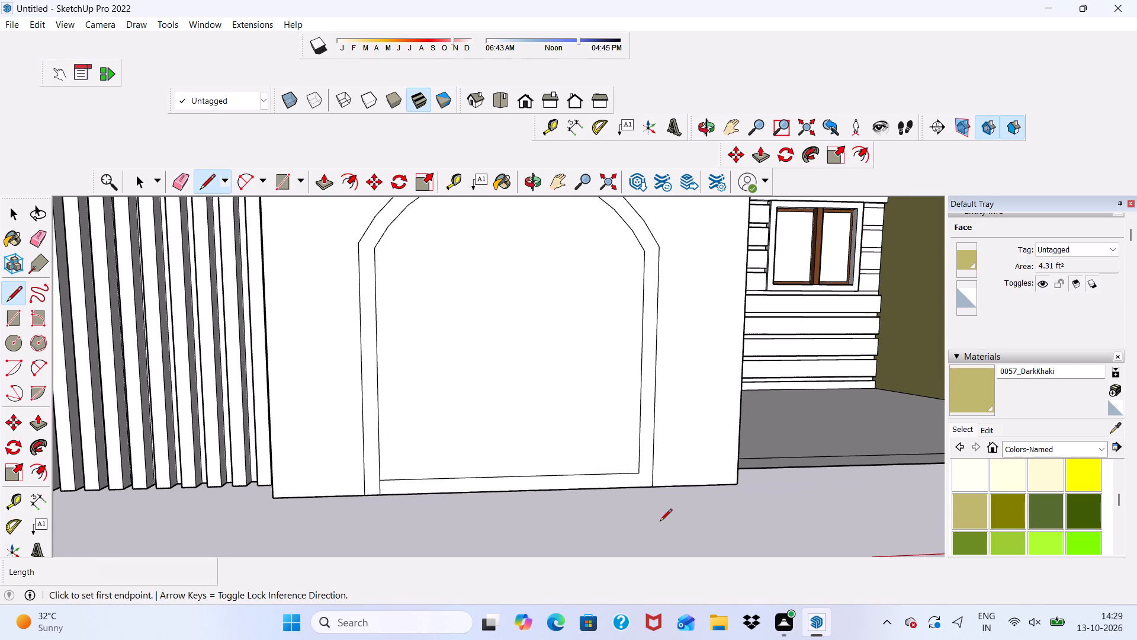
pyautogui.scroll(5, 680, 497)
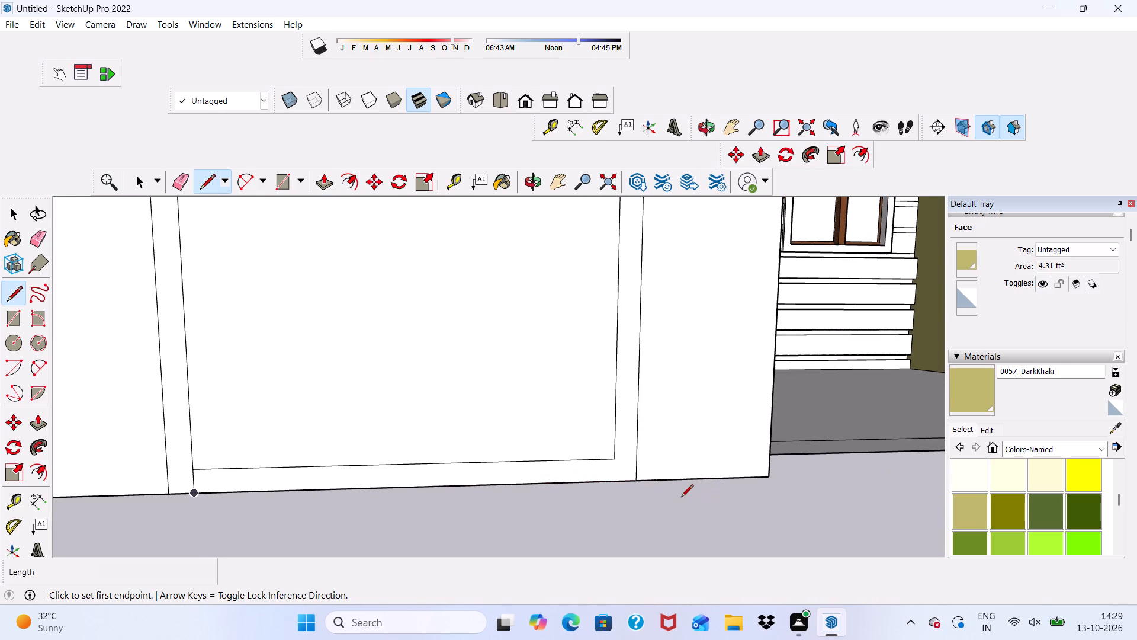
pyautogui.scroll(5, 590, 474)
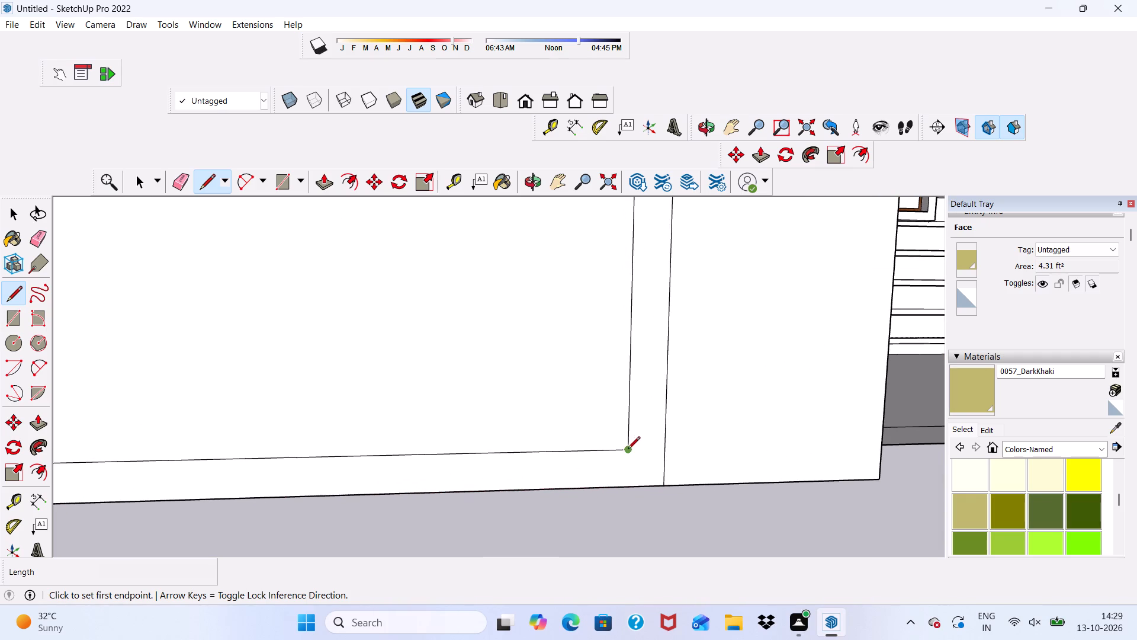
pyautogui.click(628, 452)
pyautogui.click(628, 489)
# Erase the horizontal bottom edge of the inner arched outline on the boundary wall panel.
pyautogui.click(183, 184)
pyautogui.moveTo(303, 443); pyautogui.dragTo(321, 503)
pyautogui.hotkey('ctrl', 'z')
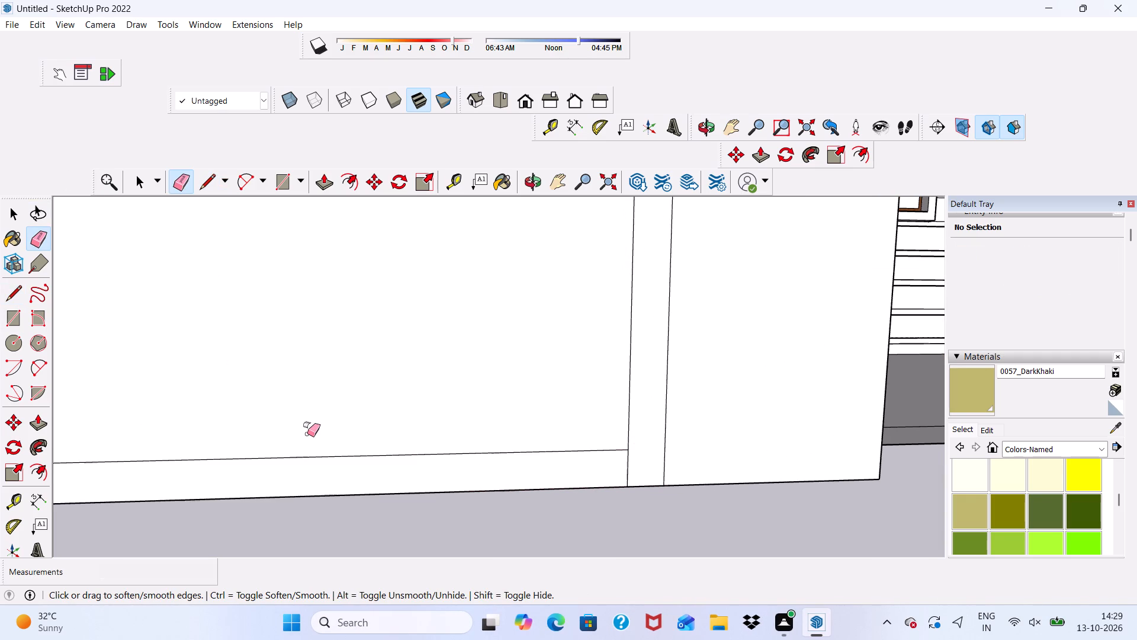
pyautogui.scroll(3, 316, 456)
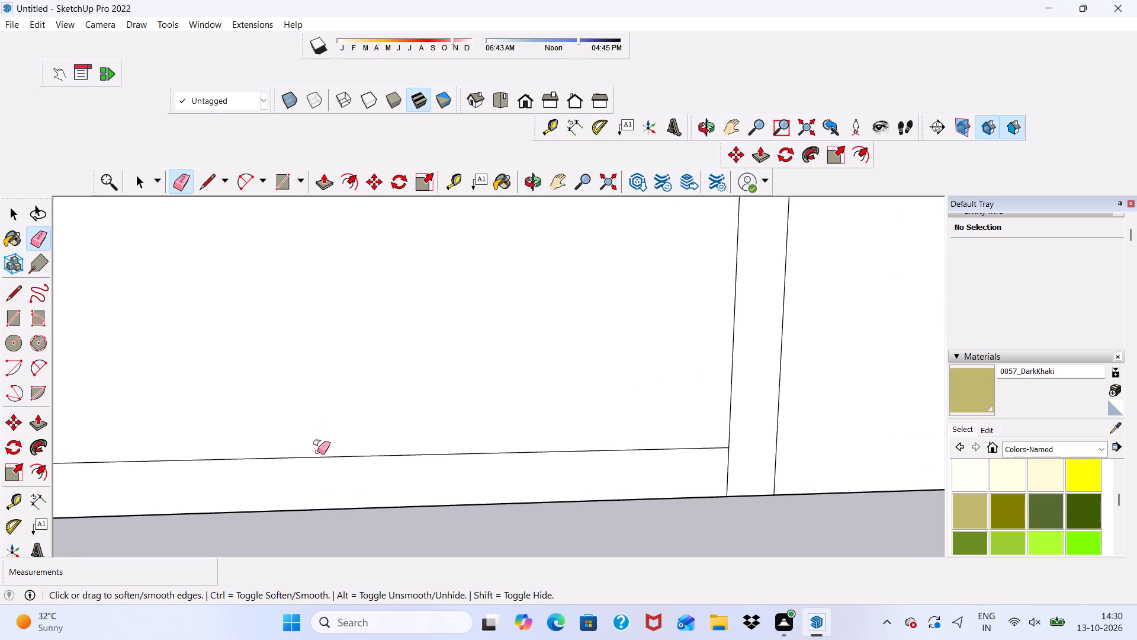
pyautogui.moveTo(317, 452); pyautogui.dragTo(324, 465)
pyautogui.press('space')
# Push/Pull the arched frame band on the boundary wall panel outward by 3".
pyautogui.scroll(-9, 307, 405)
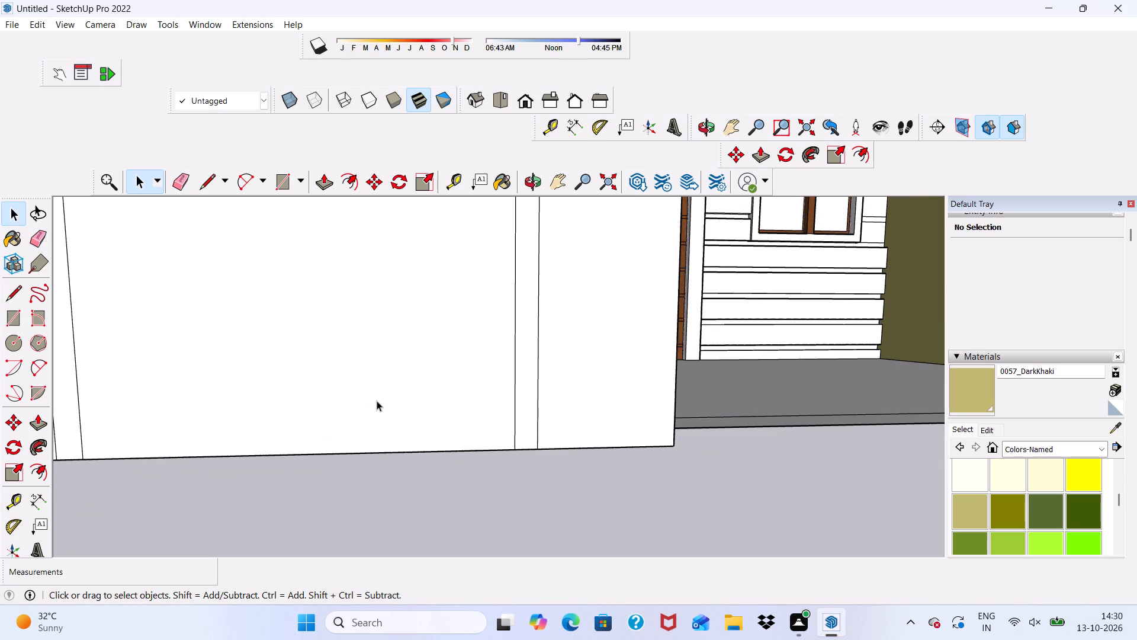
pyautogui.scroll(-5, 377, 401)
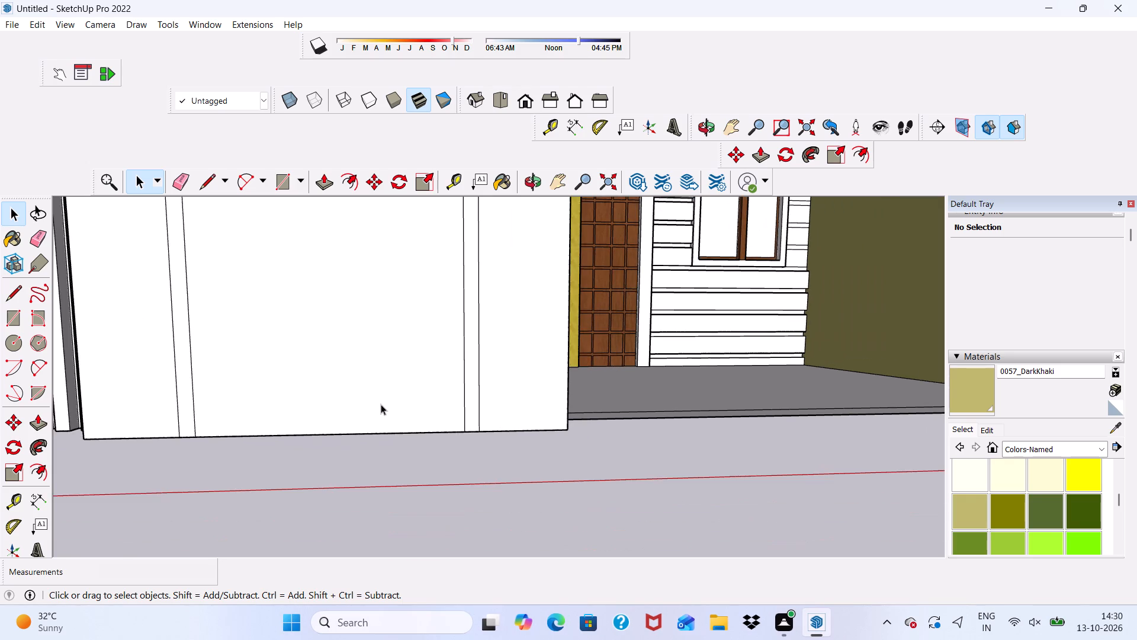
pyautogui.scroll(-15, 381, 404)
pyautogui.press('space')
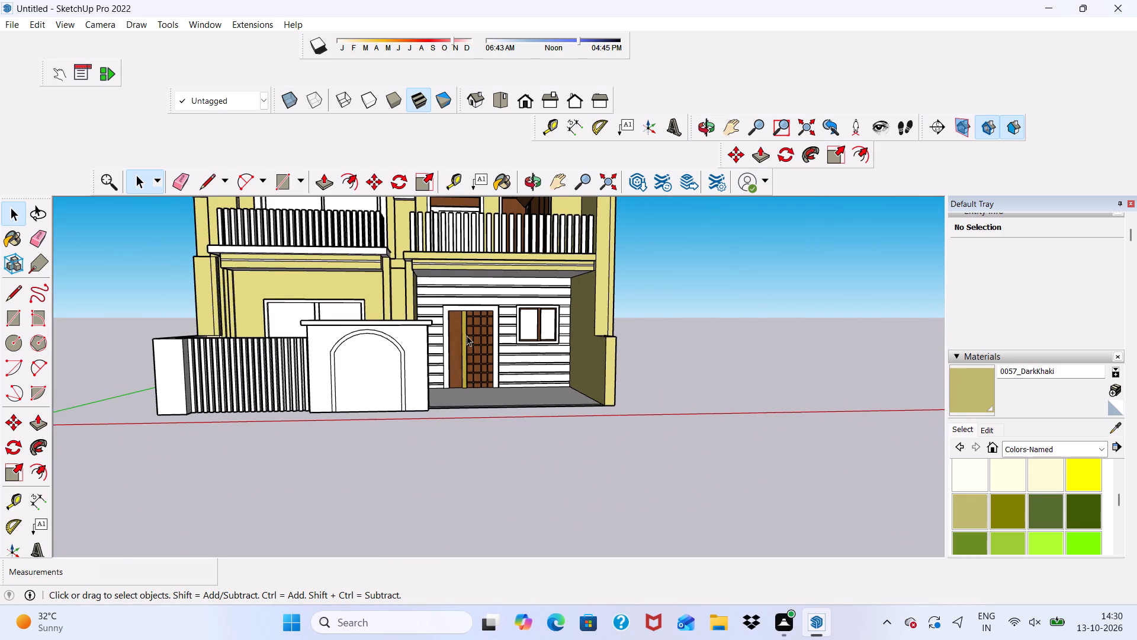
pyautogui.scroll(5, 467, 327)
pyautogui.scroll(6, 331, 406)
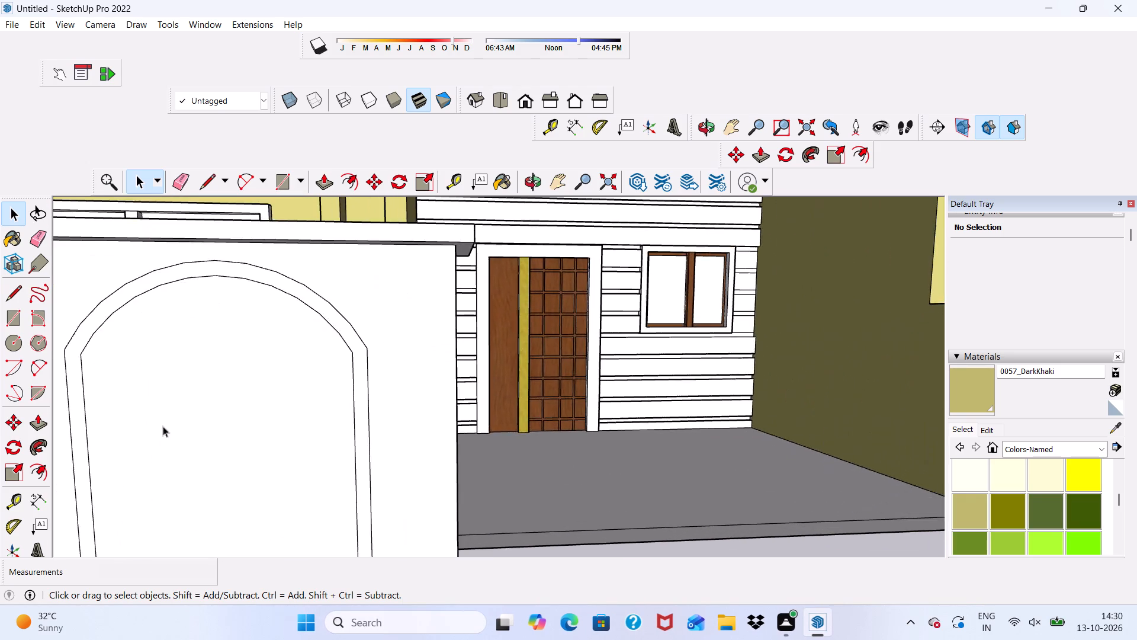
pyautogui.scroll(6, 129, 421)
pyautogui.scroll(-9, 73, 405)
pyautogui.scroll(6, 351, 427)
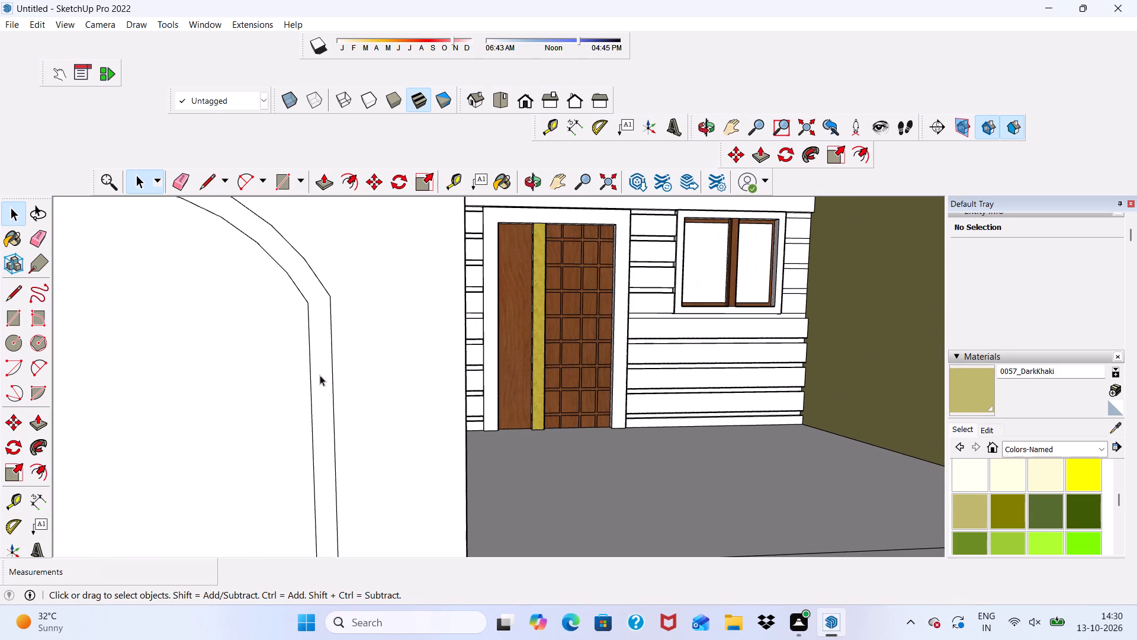
pyautogui.click(320, 375)
pyautogui.click(325, 183)
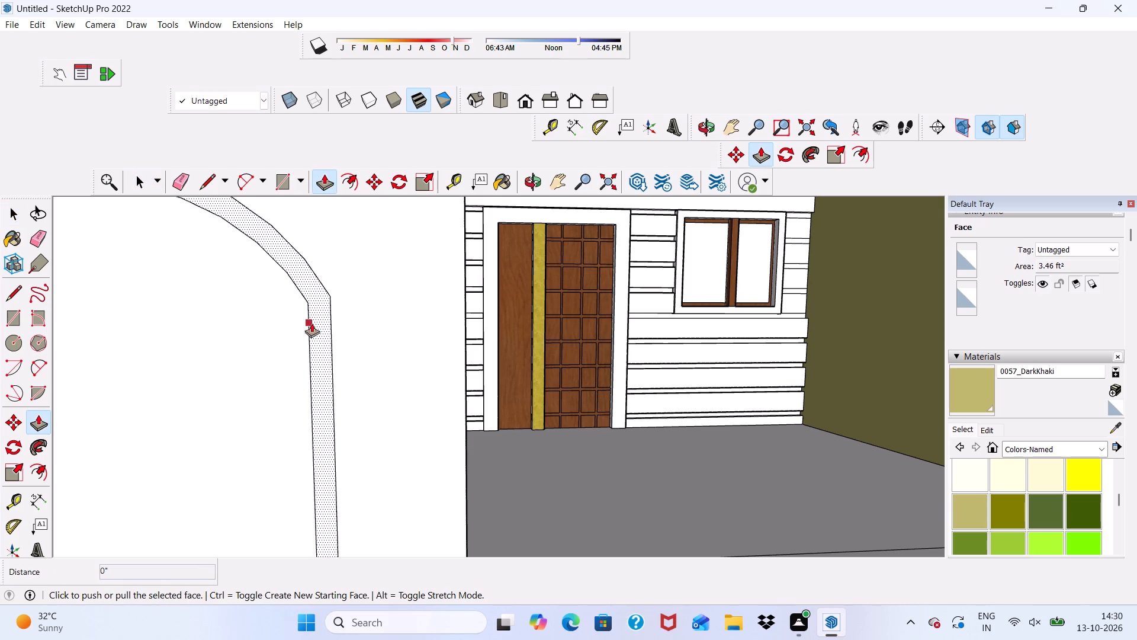
pyautogui.click(316, 324)
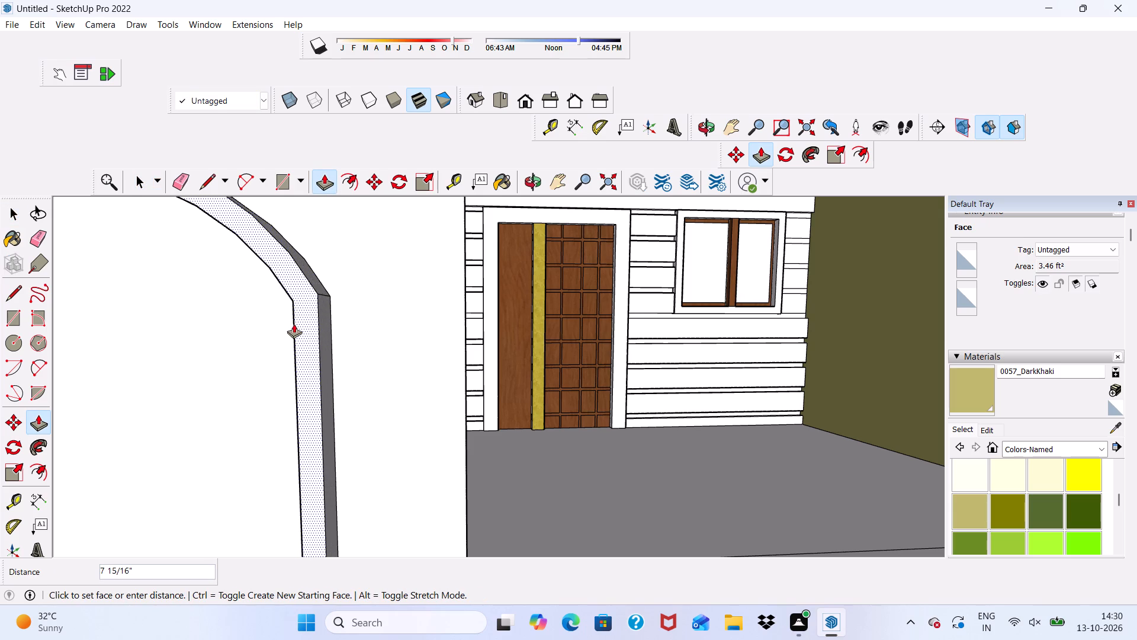
pyautogui.press('3')
pyautogui.hotkey('shift', '"')
pyautogui.press('Return')
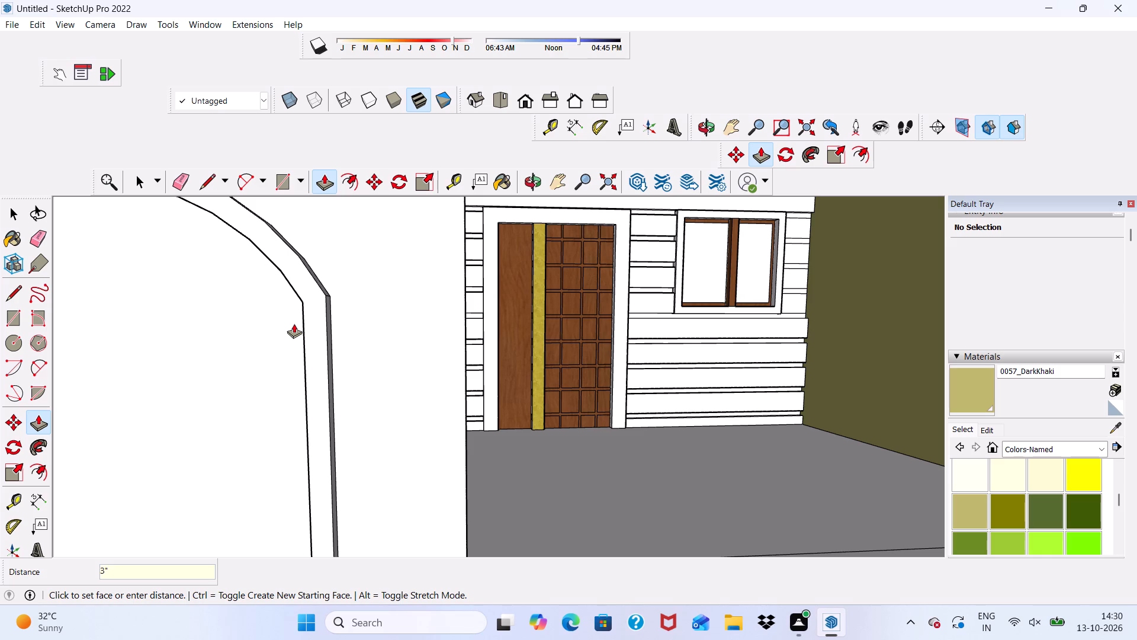
pyautogui.press('space')
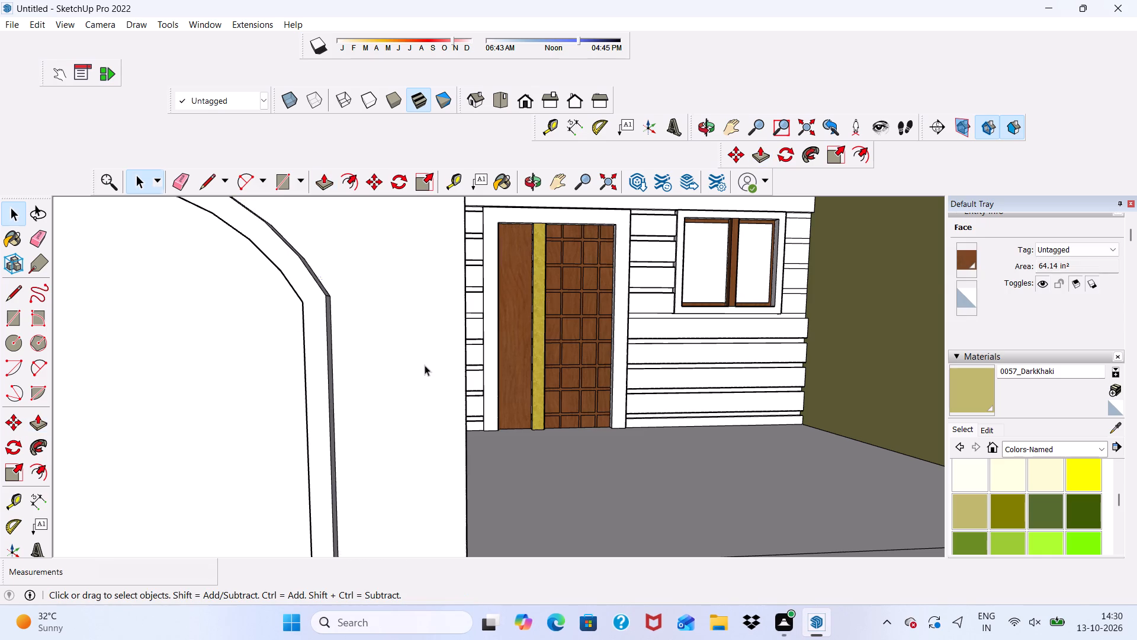
# Examine the raised arched frame on the boundary wall against the house's front elevation.
pyautogui.scroll(-6, 425, 365)
pyautogui.scroll(-5, 429, 313)
pyautogui.scroll(2, 442, 322)
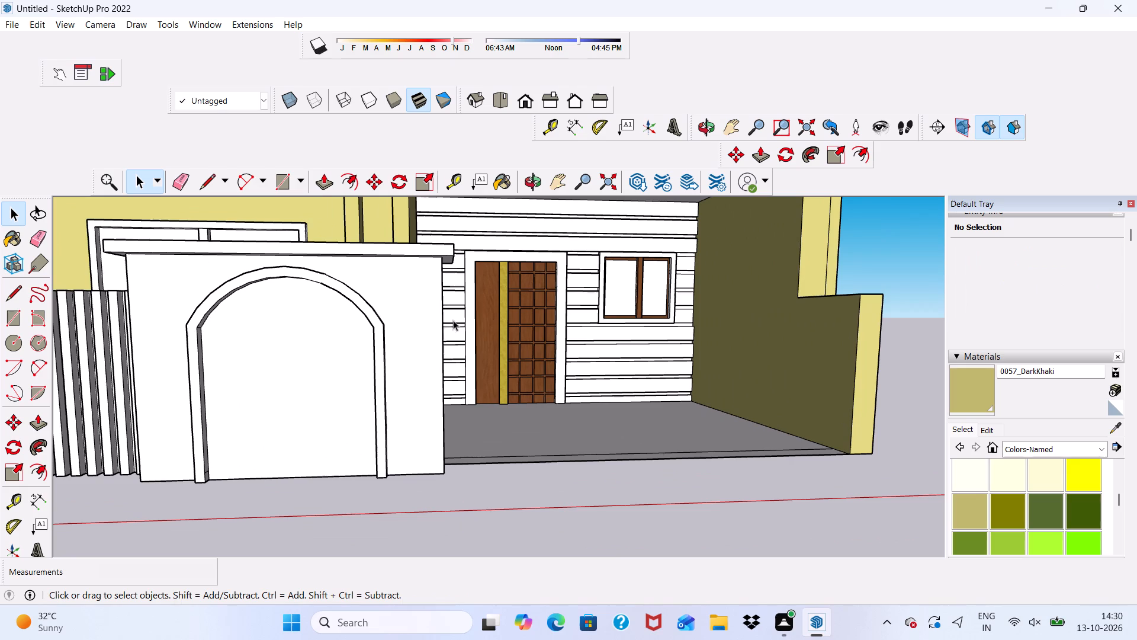
pyautogui.scroll(-6, 520, 330)
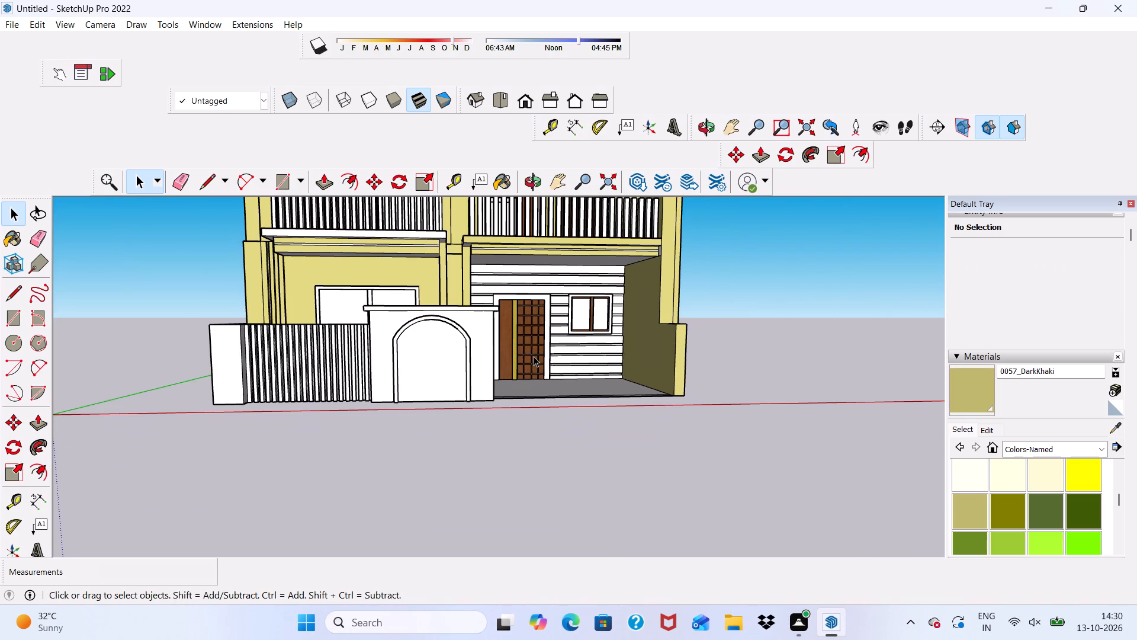
pyautogui.press('space')
pyautogui.scroll(-4, 550, 284)
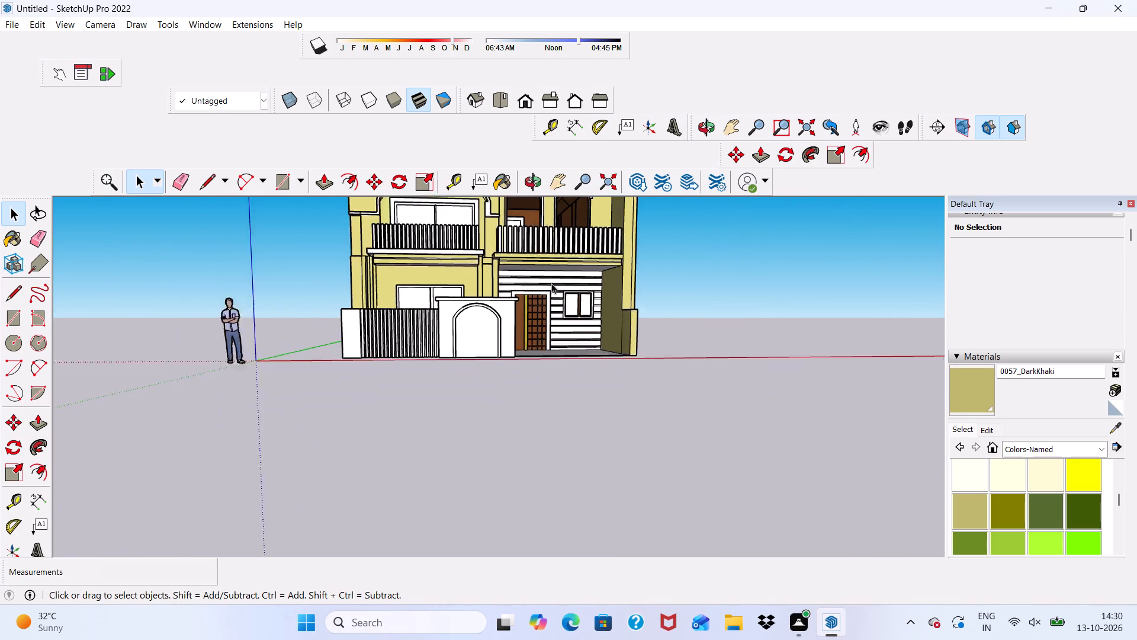
pyautogui.scroll(-1, 551, 283)
pyautogui.scroll(2, 473, 309)
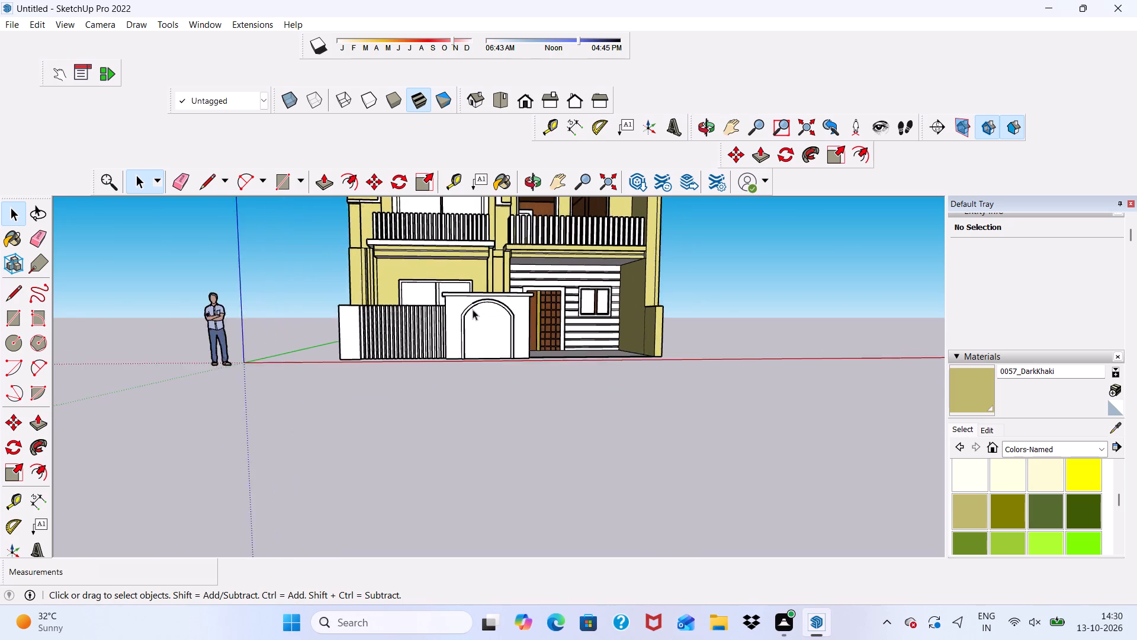
pyautogui.scroll(5, 473, 309)
pyautogui.scroll(-5, 474, 305)
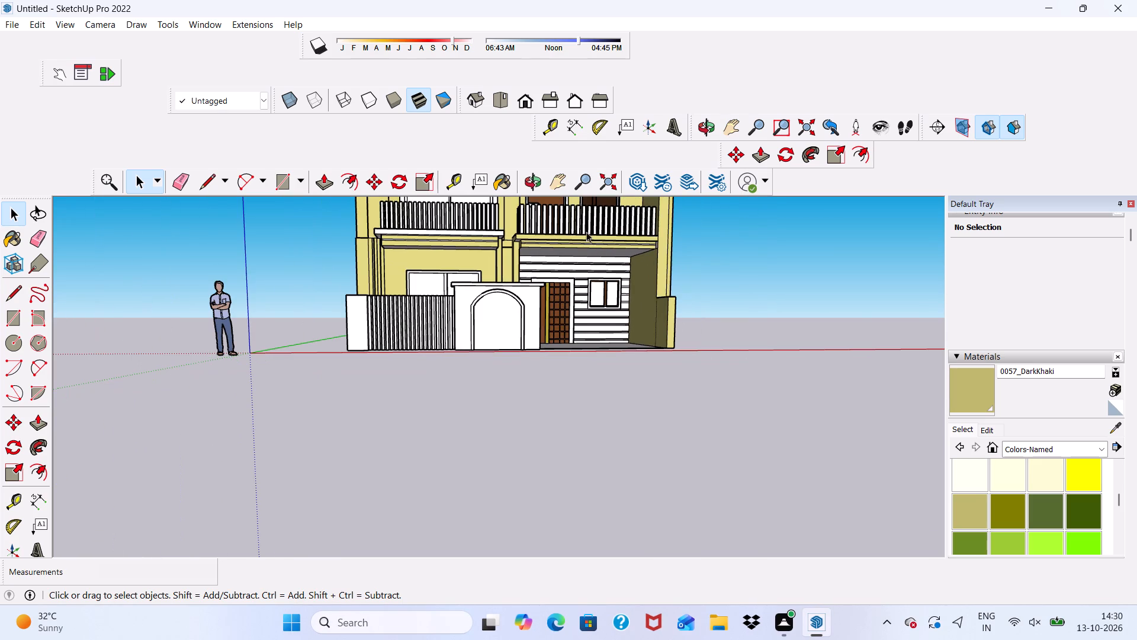
pyautogui.scroll(5, 509, 260)
pyautogui.scroll(-6, 517, 286)
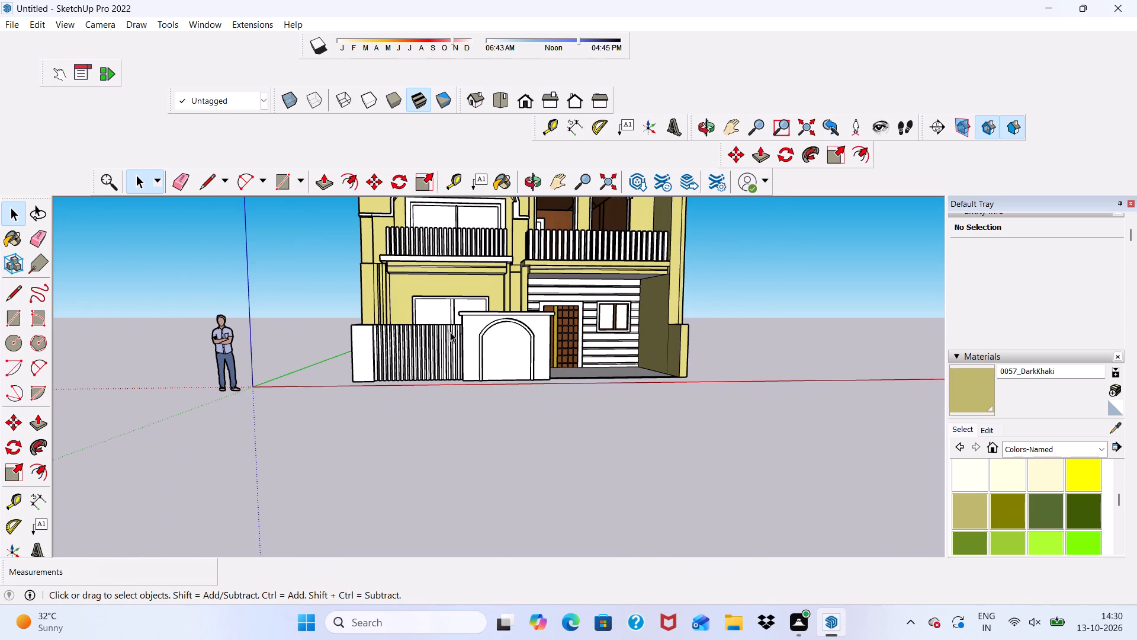
pyautogui.scroll(7, 484, 347)
pyautogui.scroll(-1, 534, 325)
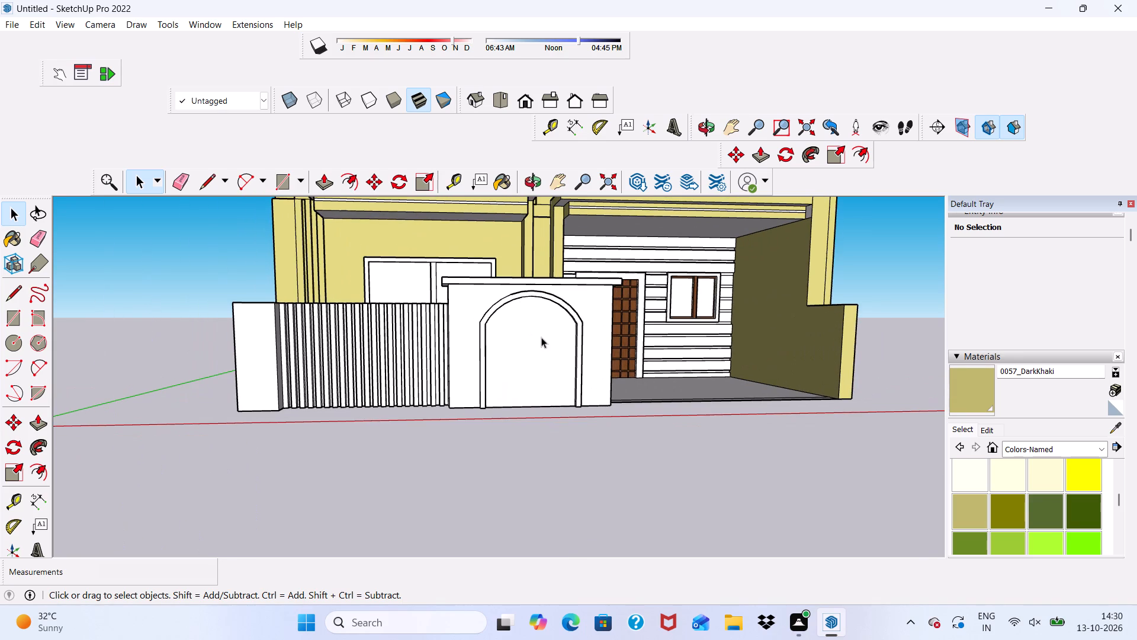
pyautogui.moveTo(546, 337); pyautogui.dragTo(437, 363, button='middle')
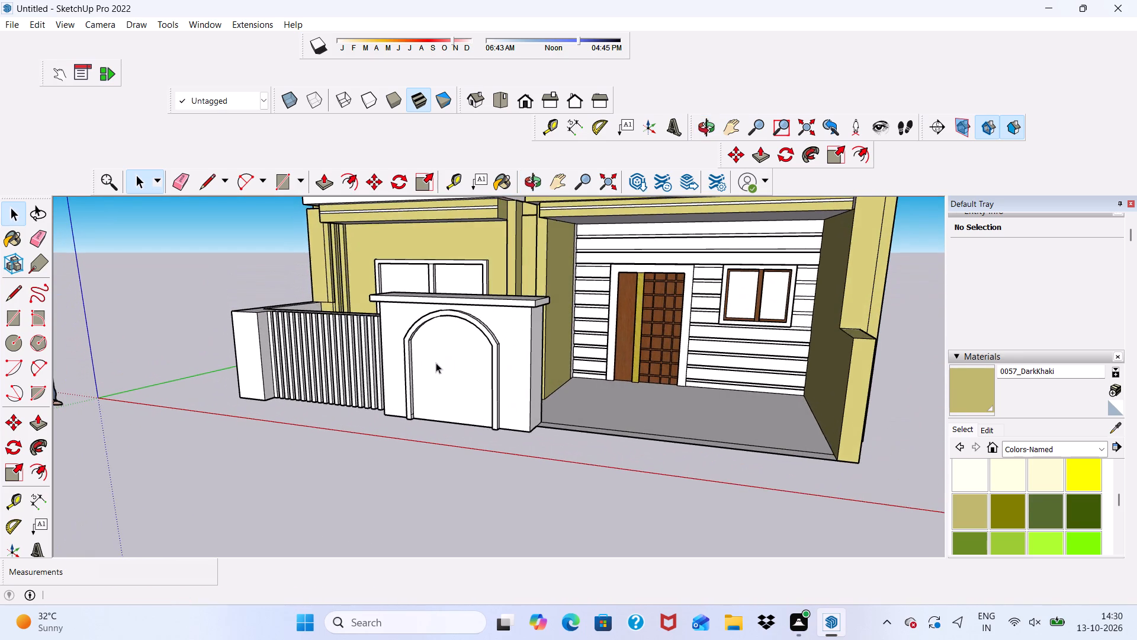
pyautogui.moveTo(435, 361); pyautogui.dragTo(551, 357, button='middle')
pyautogui.scroll(1, 538, 341)
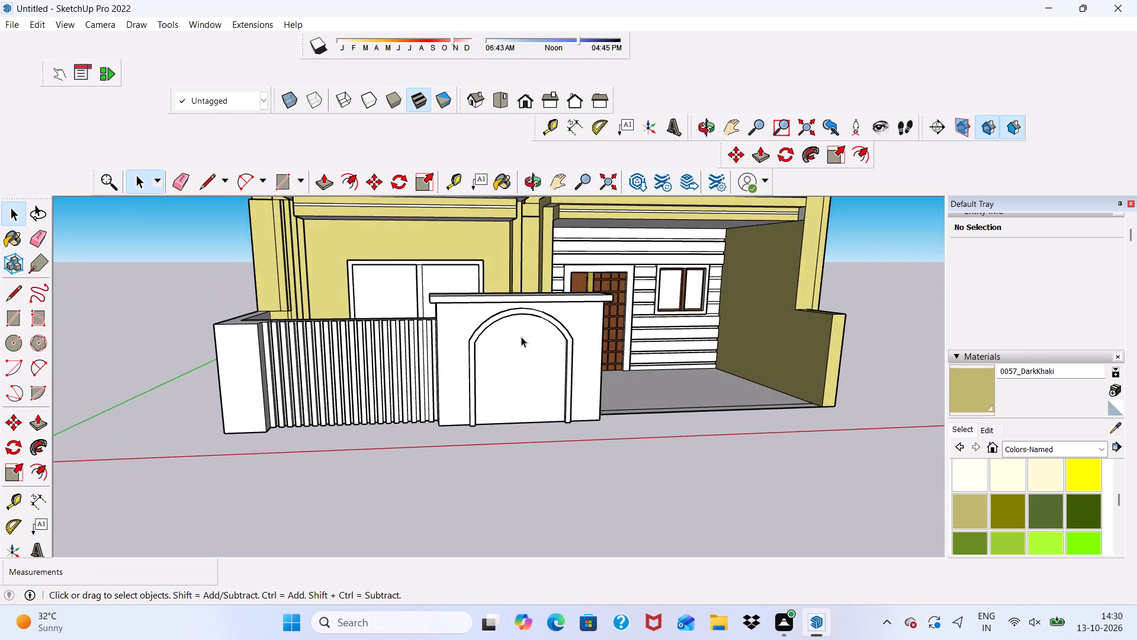
pyautogui.scroll(-11, 515, 342)
# Inspect the whole house from below, above and both sides, including the roof parapet and side wall, for unpainted surfaces.
pyautogui.moveTo(538, 380); pyautogui.dragTo(425, 318, button='middle')
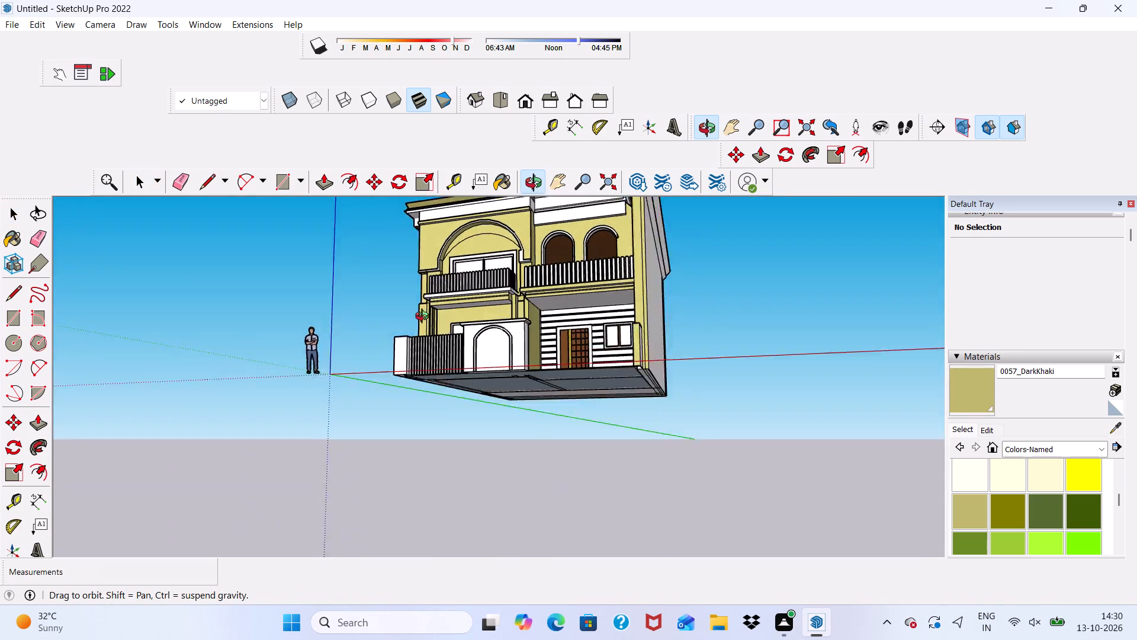
pyautogui.moveTo(425, 318); pyautogui.dragTo(682, 324, button='middle')
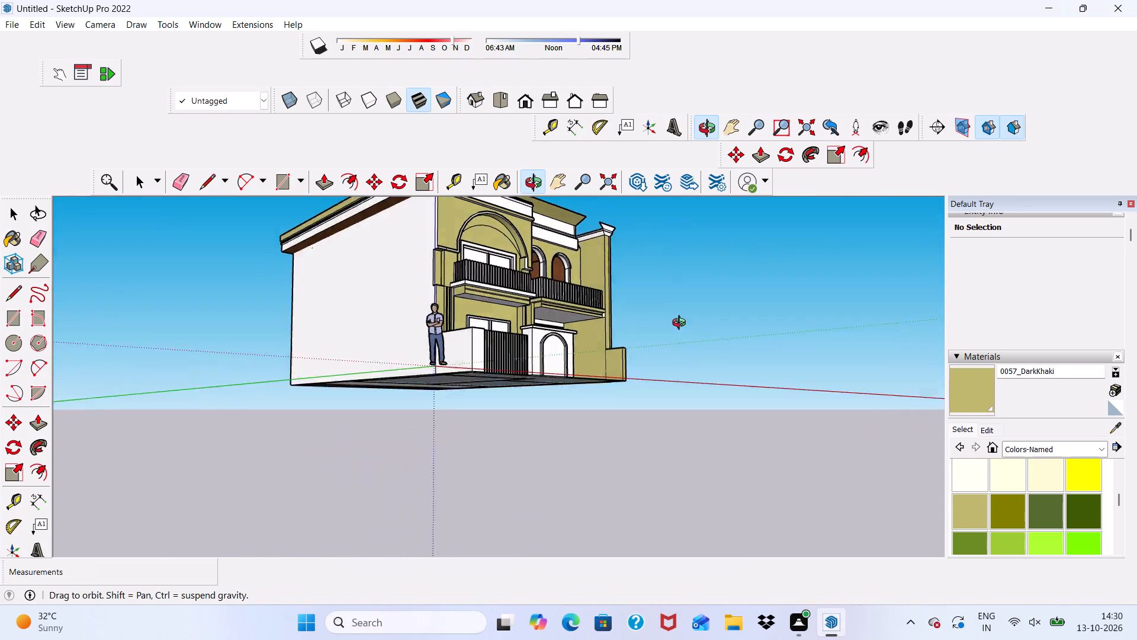
pyautogui.moveTo(682, 324); pyautogui.dragTo(557, 487, button='middle')
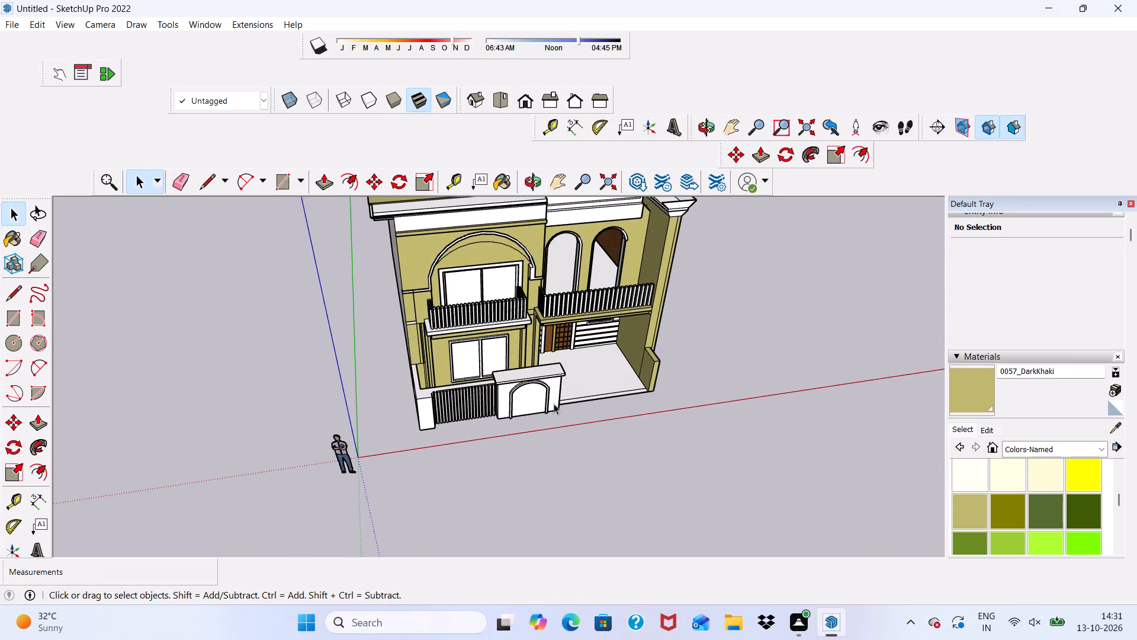
pyautogui.scroll(1, 571, 385)
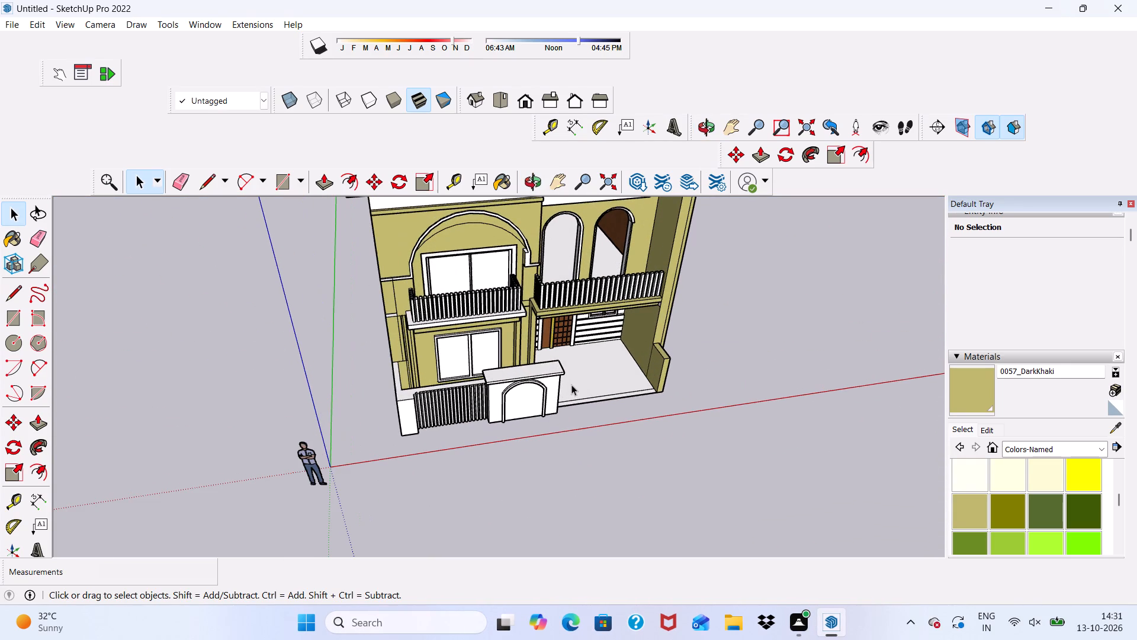
pyautogui.scroll(4, 571, 385)
pyautogui.scroll(-7, 571, 385)
pyautogui.moveTo(583, 407); pyautogui.dragTo(582, 335, button='middle')
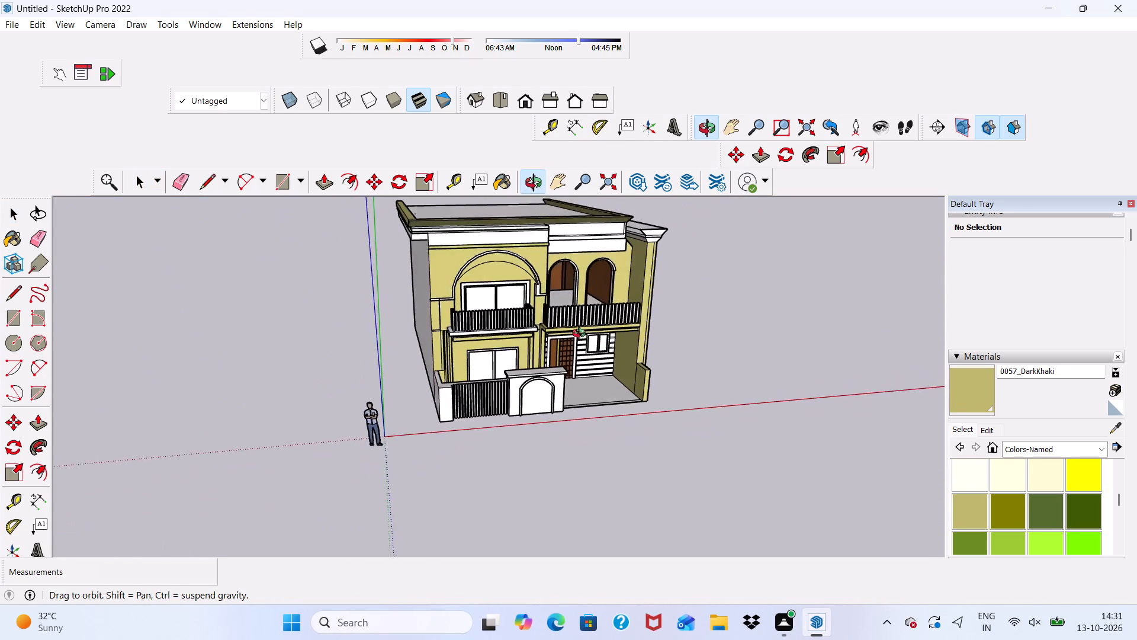
pyautogui.moveTo(582, 335); pyautogui.dragTo(281, 350, button='middle')
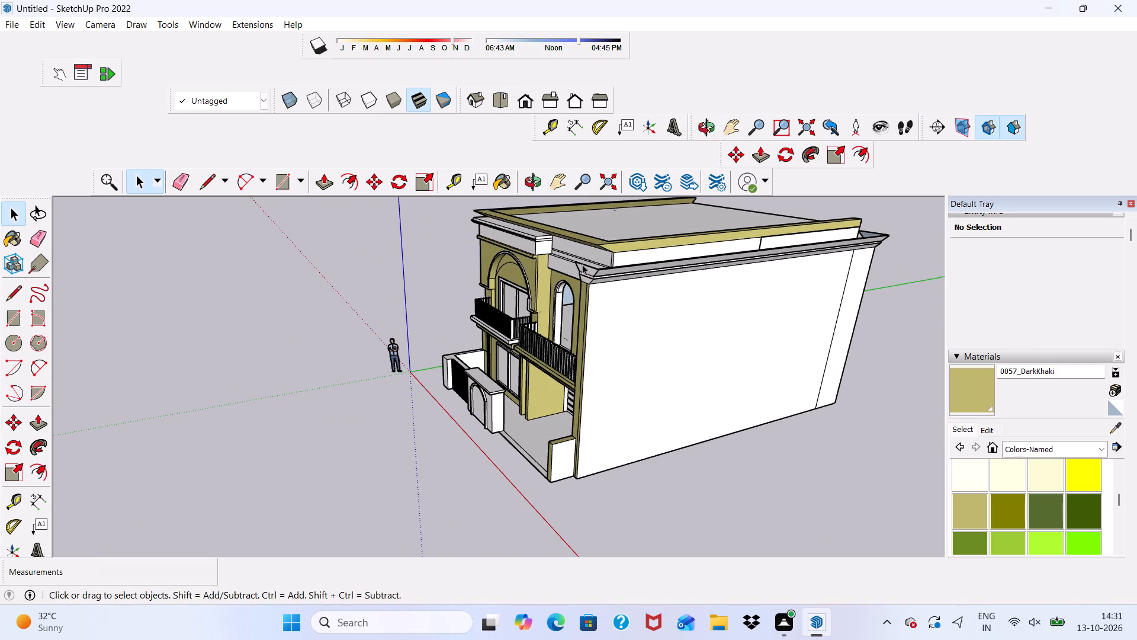
pyautogui.scroll(6, 676, 233)
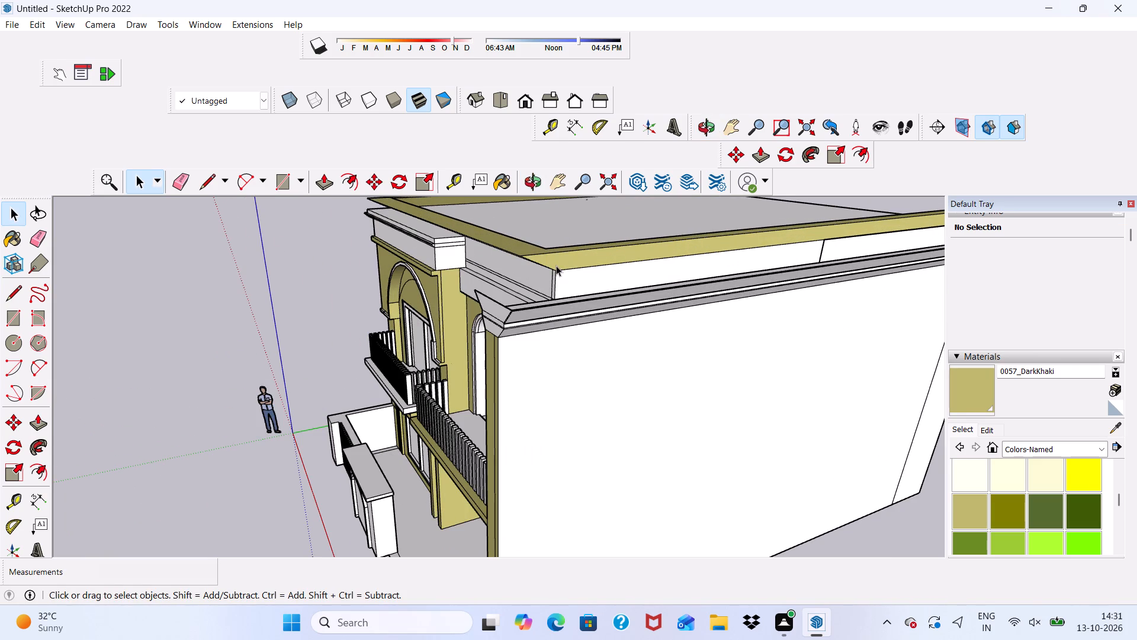
# Paint the two white side faces of the roof parapet, below its sloped band, with 0057_DarkKhaki.
pyautogui.click(974, 506)
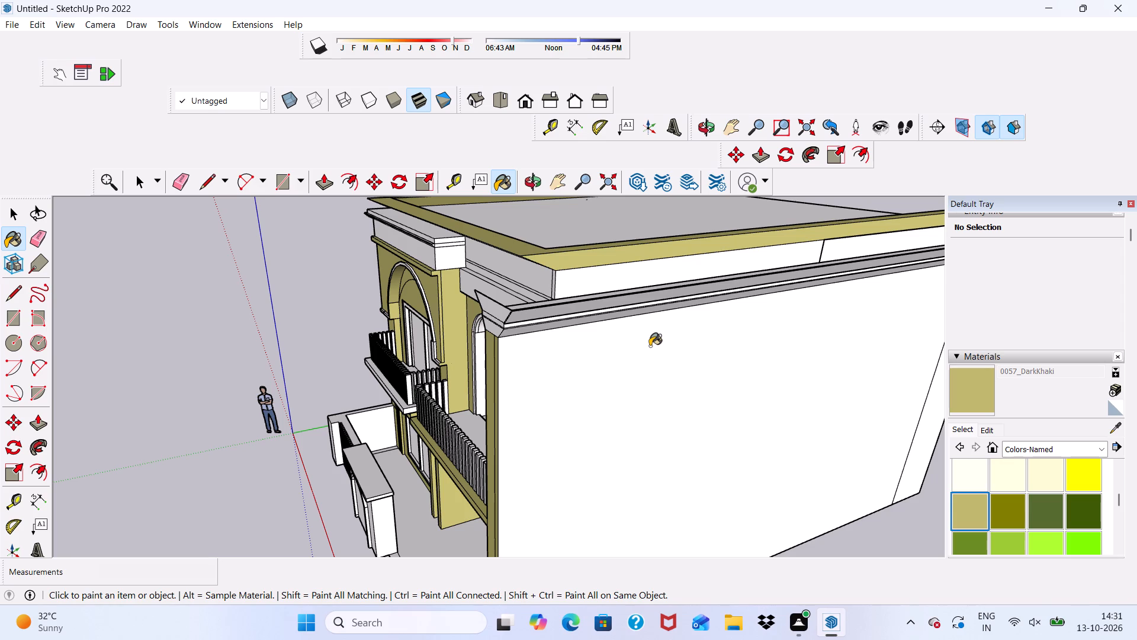
pyautogui.scroll(4, 599, 287)
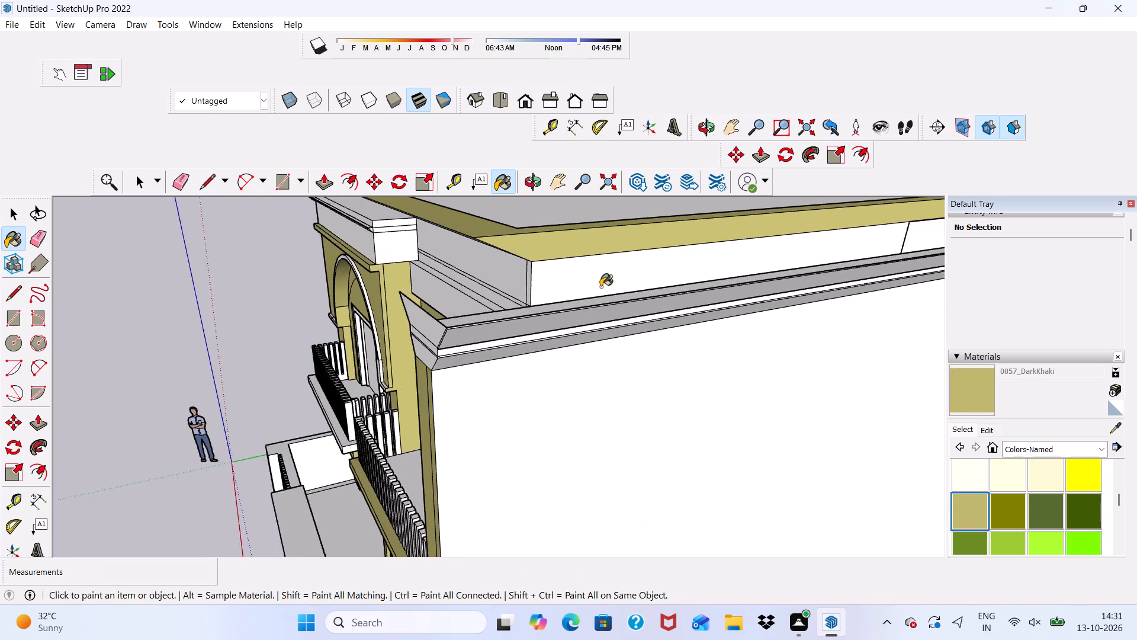
pyautogui.scroll(1, 600, 287)
pyautogui.click(598, 278)
pyautogui.scroll(-8, 504, 361)
pyautogui.moveTo(615, 417); pyautogui.dragTo(429, 427, button='middle')
pyautogui.scroll(5, 695, 418)
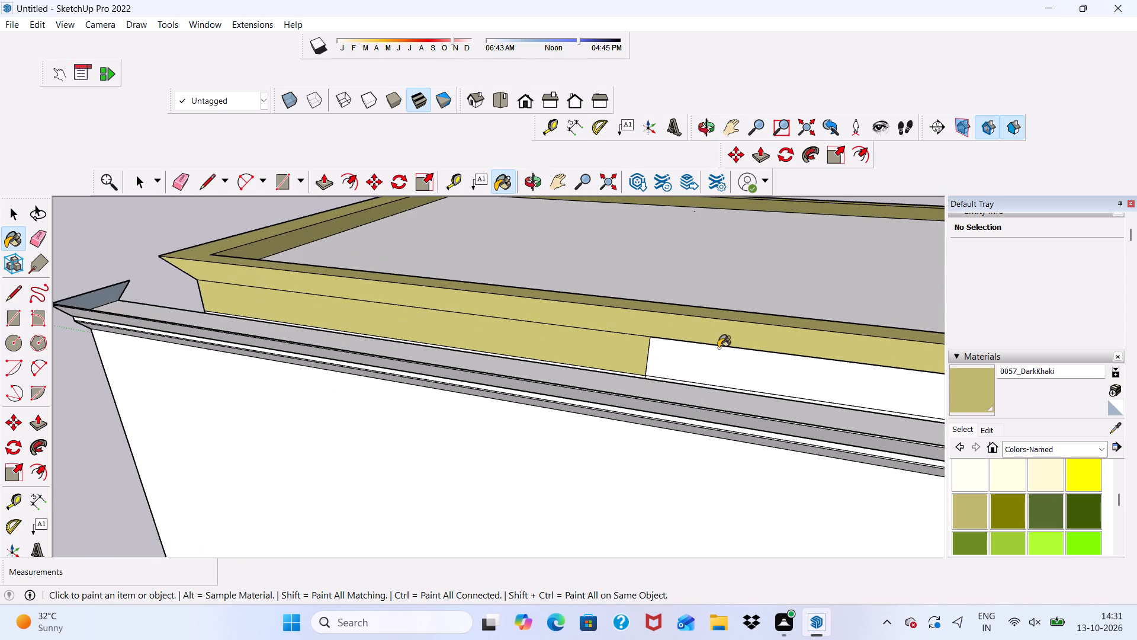
pyautogui.click(706, 352)
pyautogui.scroll(-6, 403, 452)
pyautogui.scroll(-5, 485, 415)
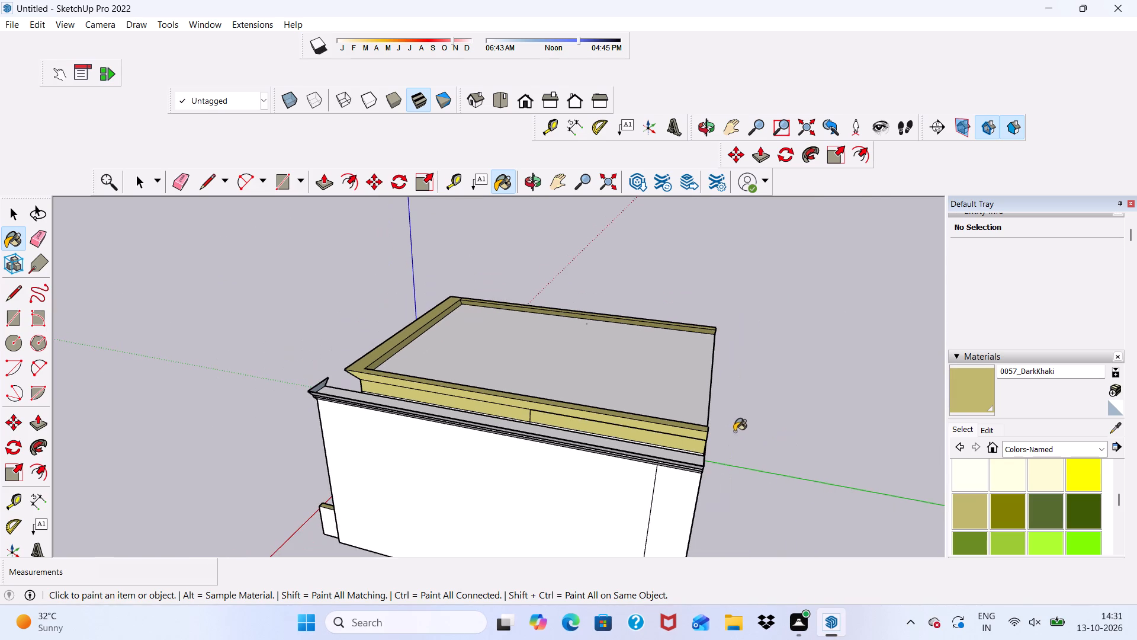
# Examine the rear end of the roof parapet and side cornice for unpainted faces.
pyautogui.moveTo(737, 431); pyautogui.dragTo(554, 422, button='middle')
pyautogui.scroll(6, 425, 471)
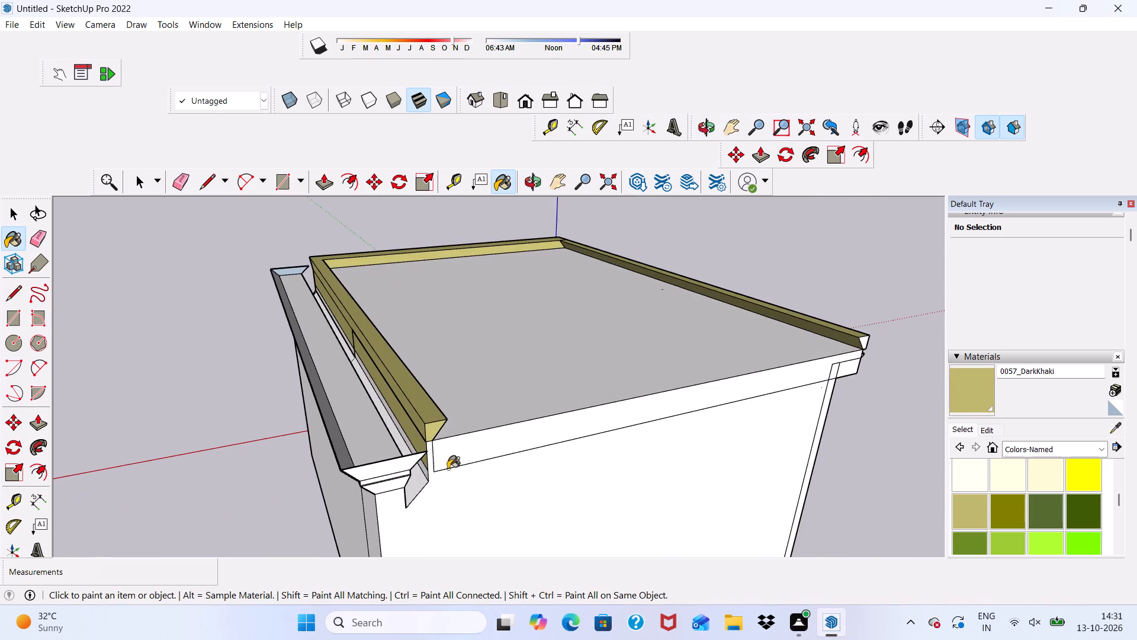
pyautogui.scroll(6, 499, 427)
pyautogui.scroll(-2, 445, 447)
pyautogui.scroll(4, 355, 508)
pyautogui.scroll(4, 400, 449)
pyautogui.scroll(-2, 356, 446)
pyautogui.moveTo(361, 453); pyautogui.dragTo(435, 377, button='middle')
pyautogui.scroll(2, 435, 377)
pyautogui.scroll(-11, 435, 401)
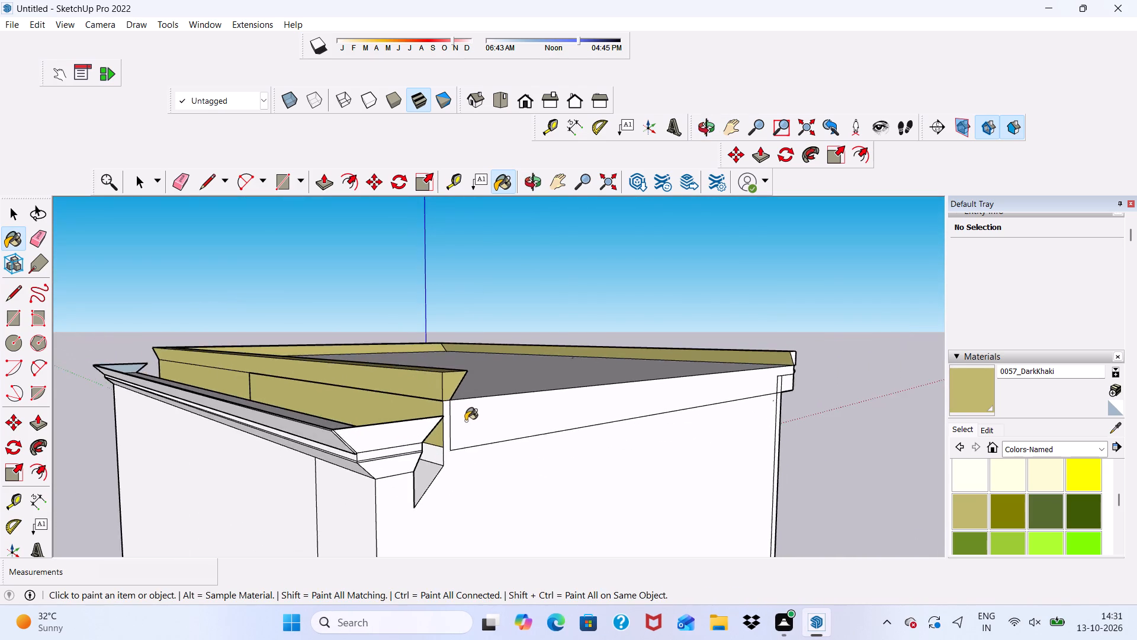
# Paint the side cornice's upper sloped face and the matching upper face at its rear end with 0057_DarkKhaki.
pyautogui.moveTo(464, 427); pyautogui.dragTo(596, 381, button='middle')
pyautogui.scroll(3, 533, 382)
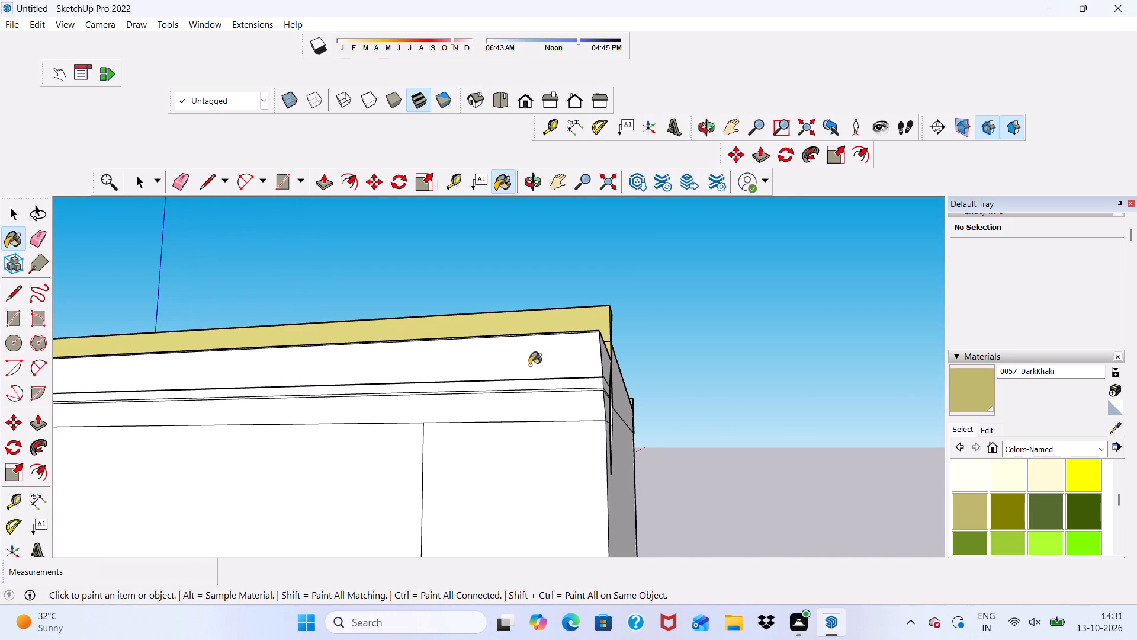
pyautogui.scroll(-3, 541, 379)
pyautogui.moveTo(550, 391); pyautogui.dragTo(505, 417, button='middle')
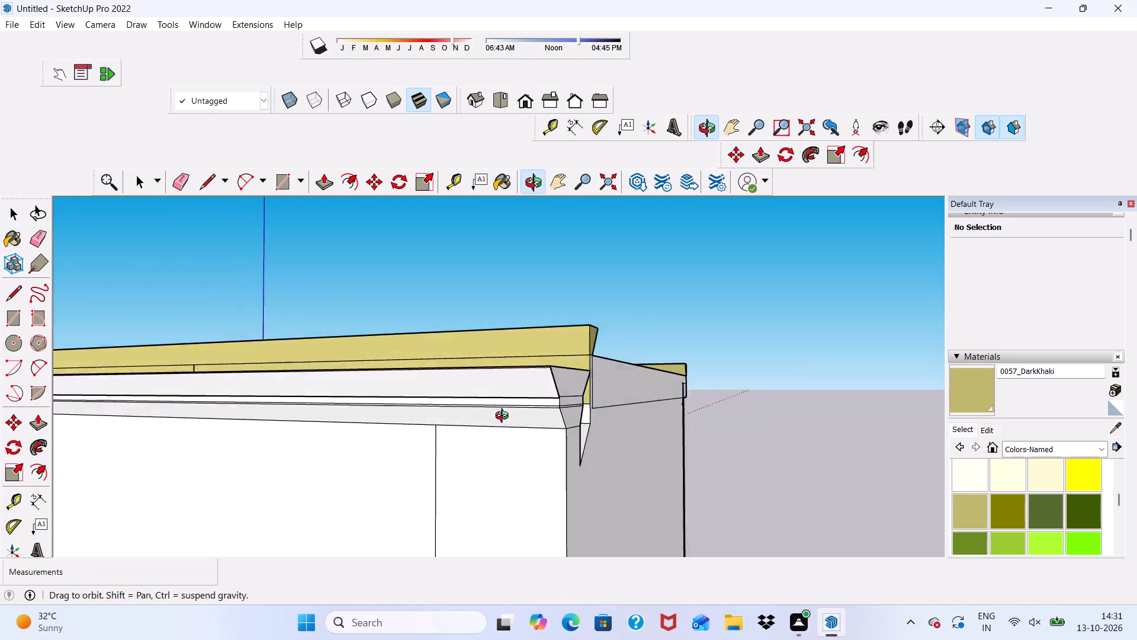
pyautogui.moveTo(505, 417); pyautogui.dragTo(466, 431, button='middle')
pyautogui.scroll(1, 459, 406)
pyautogui.click(493, 390)
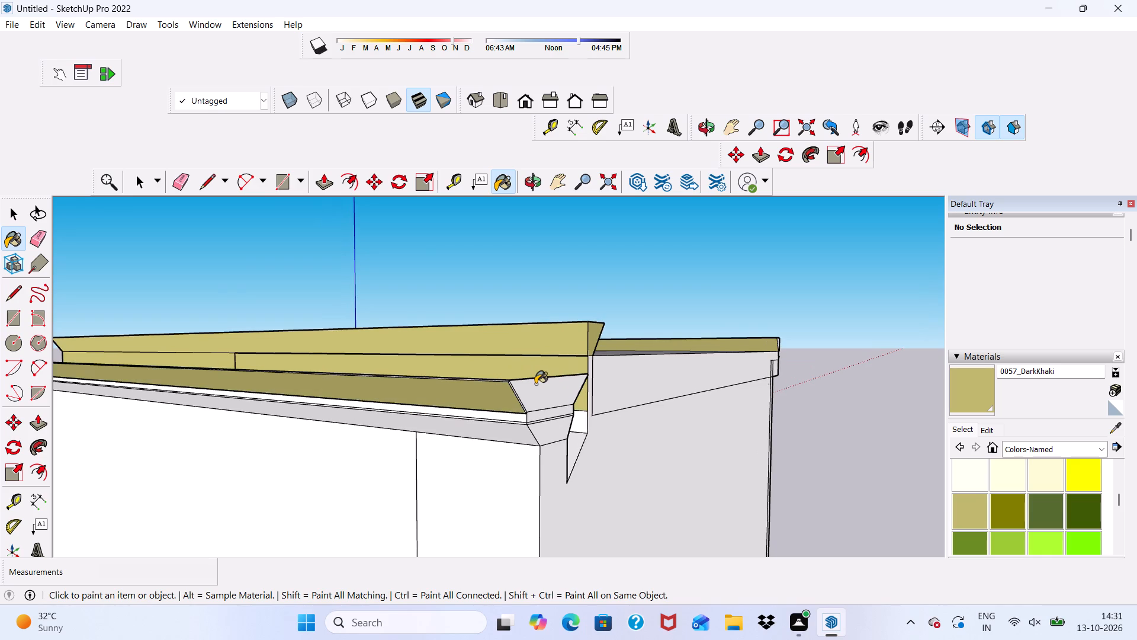
pyautogui.click(539, 385)
# Paint the upper, middle and lower faces of the side cornice's front end, above the corner column, with 0057_DarkKhaki.
pyautogui.scroll(-13, 541, 386)
pyautogui.moveTo(446, 458); pyautogui.dragTo(618, 379, button='middle')
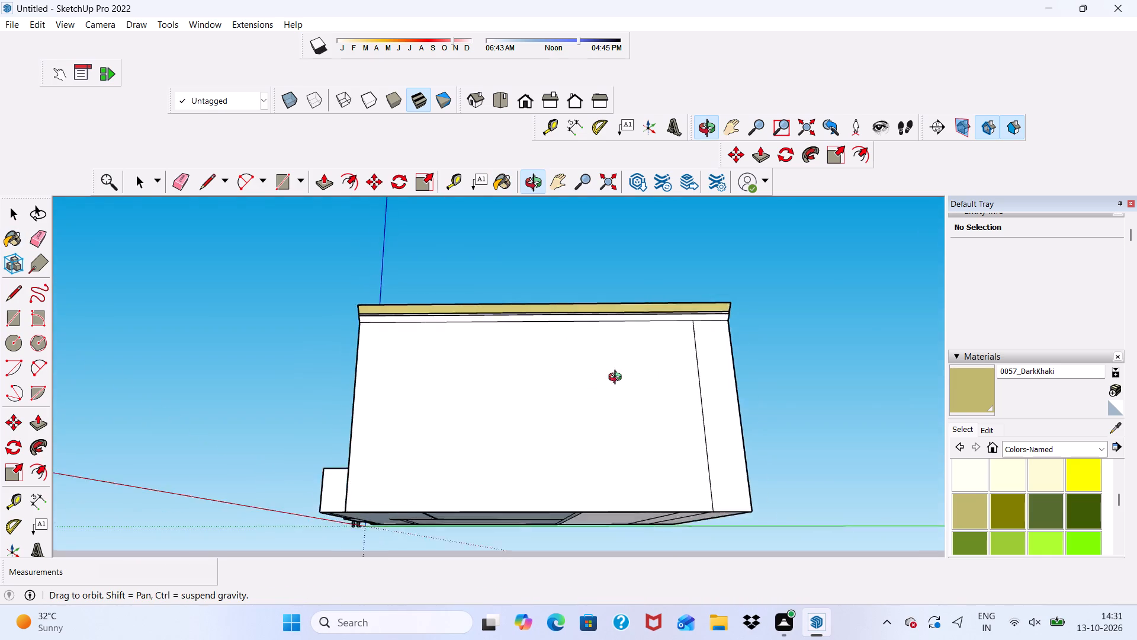
pyautogui.moveTo(618, 379); pyautogui.dragTo(678, 399, button='middle')
pyautogui.scroll(7, 466, 337)
pyautogui.moveTo(466, 337); pyautogui.dragTo(616, 395, button='middle')
pyautogui.scroll(6, 612, 378)
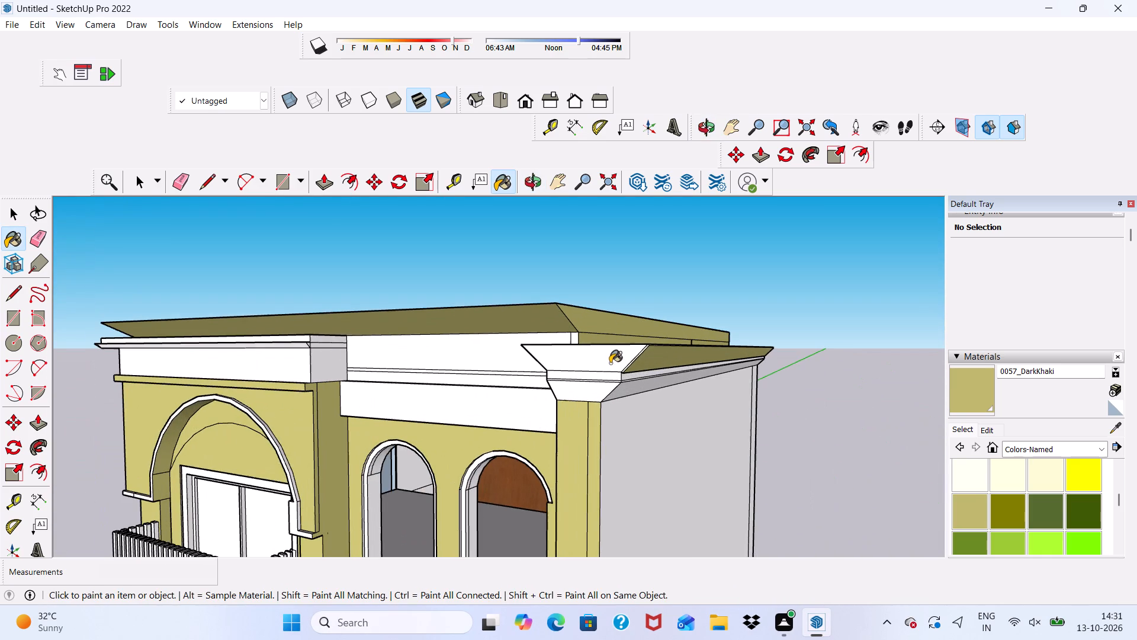
pyautogui.click(610, 363)
pyautogui.click(590, 375)
pyautogui.click(587, 396)
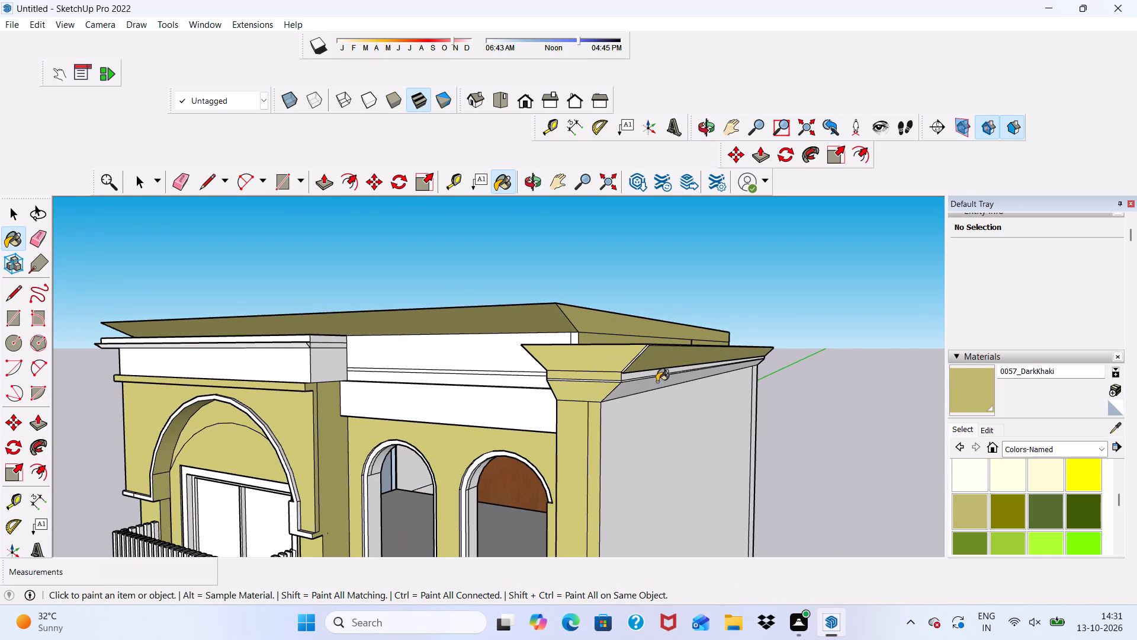
# Paint the narrow band and lower sloped face along the side cornice with 0057_DarkKhaki.
pyautogui.scroll(4, 656, 379)
pyautogui.click(617, 375)
pyautogui.click(617, 386)
pyautogui.scroll(2, 617, 386)
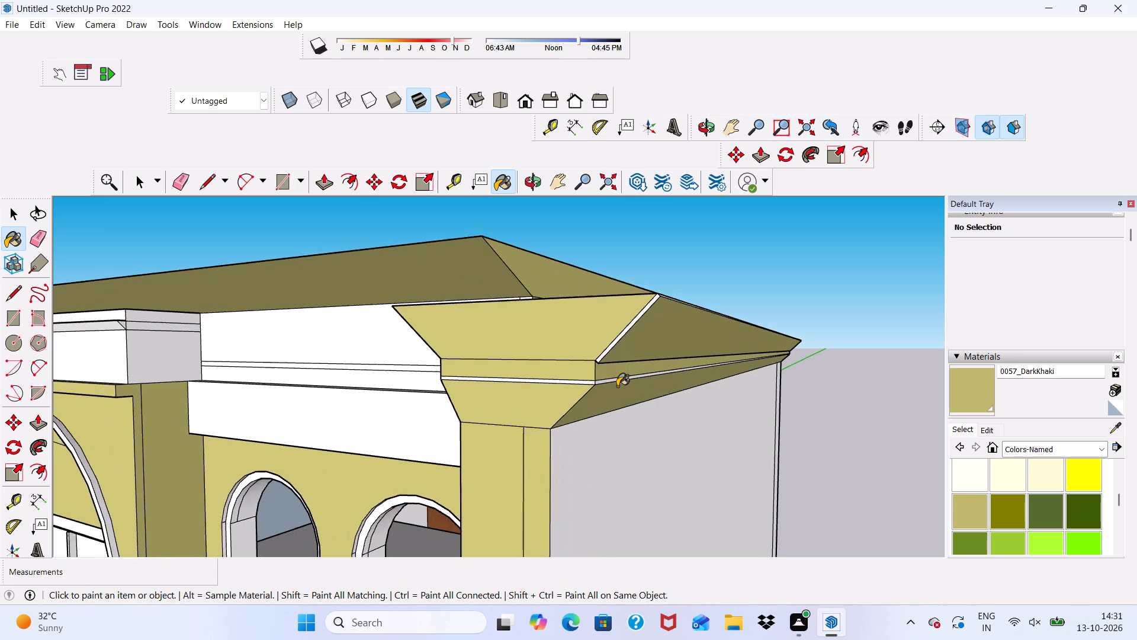
pyautogui.scroll(2, 617, 386)
pyautogui.scroll(-7, 618, 382)
pyautogui.moveTo(687, 388); pyautogui.dragTo(449, 364, button='middle')
pyautogui.scroll(4, 449, 364)
pyautogui.scroll(-5, 449, 366)
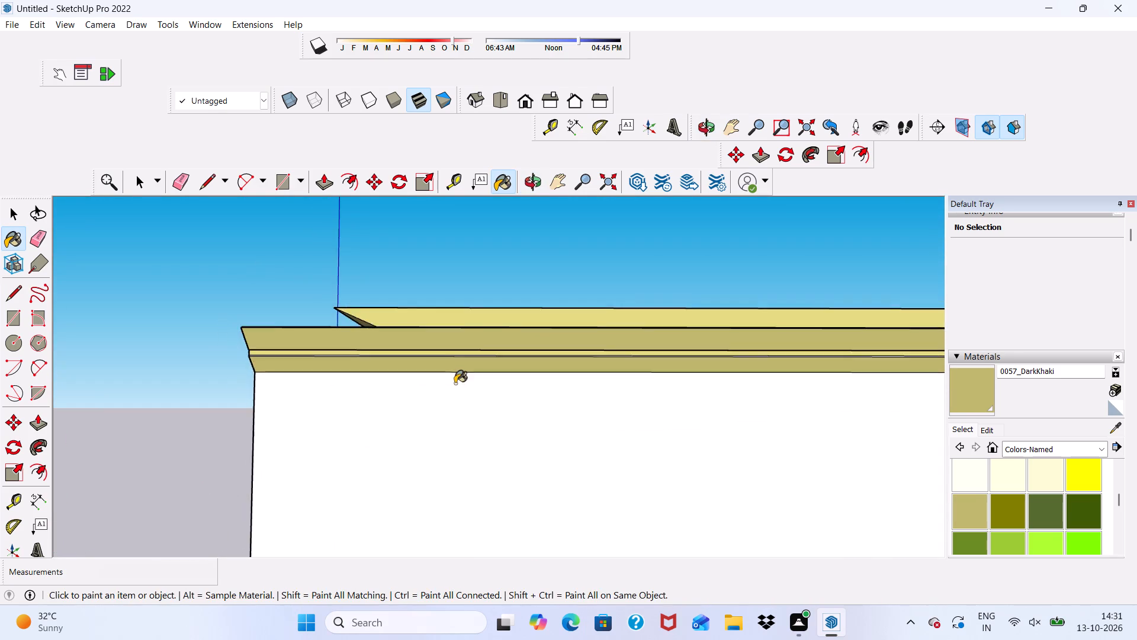
# Paint the middle band and lower sloped face of the side cornice's rear end with 0057_DarkKhaki.
pyautogui.scroll(-6, 455, 383)
pyautogui.moveTo(496, 399); pyautogui.dragTo(243, 413, button='middle')
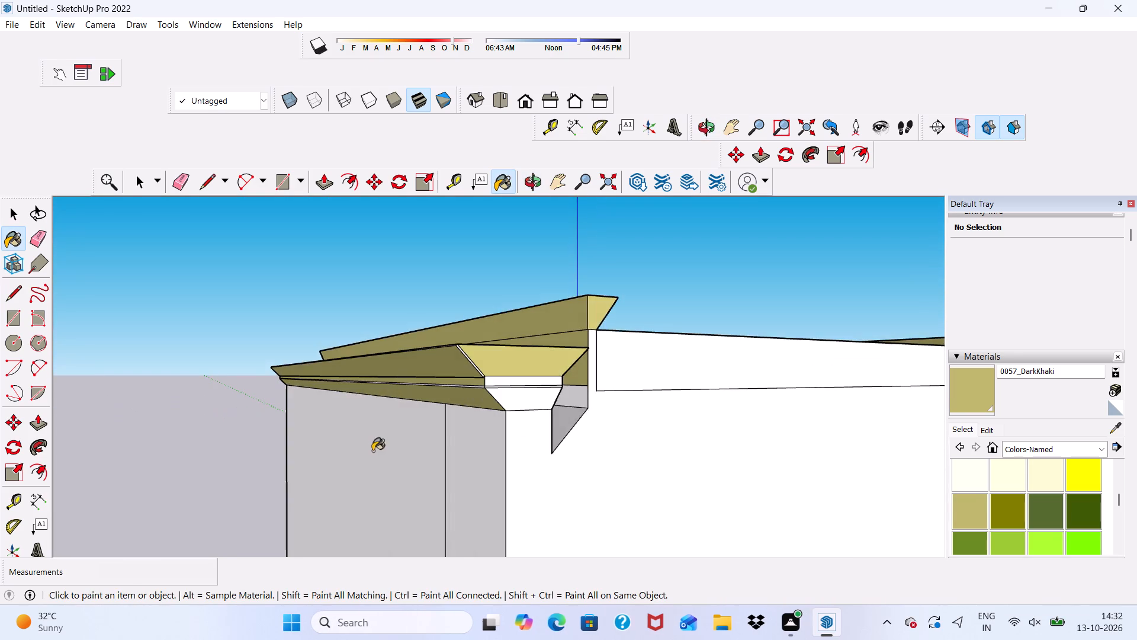
pyautogui.scroll(5, 374, 449)
pyautogui.scroll(2, 651, 315)
pyautogui.click(646, 306)
pyautogui.click(653, 338)
pyautogui.scroll(-5, 566, 357)
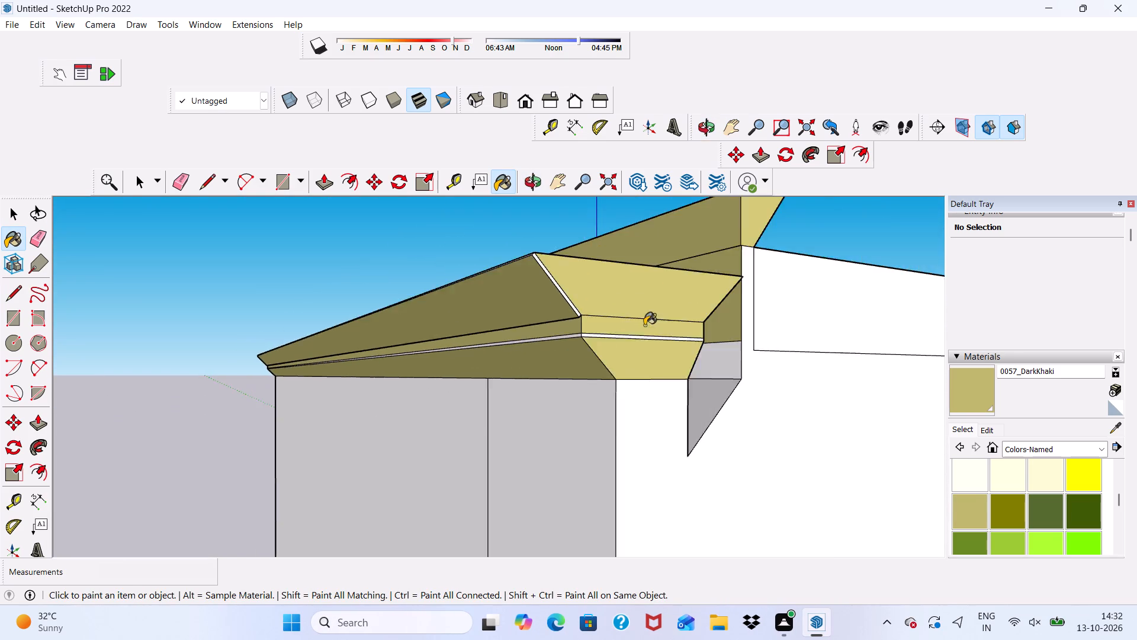
# Paint the top faces of the side cornice, beside the roof parapet, with 0057_DarkKhaki.
pyautogui.scroll(-6, 644, 325)
pyautogui.moveTo(680, 356); pyautogui.dragTo(529, 415, button='middle')
pyautogui.scroll(5, 378, 357)
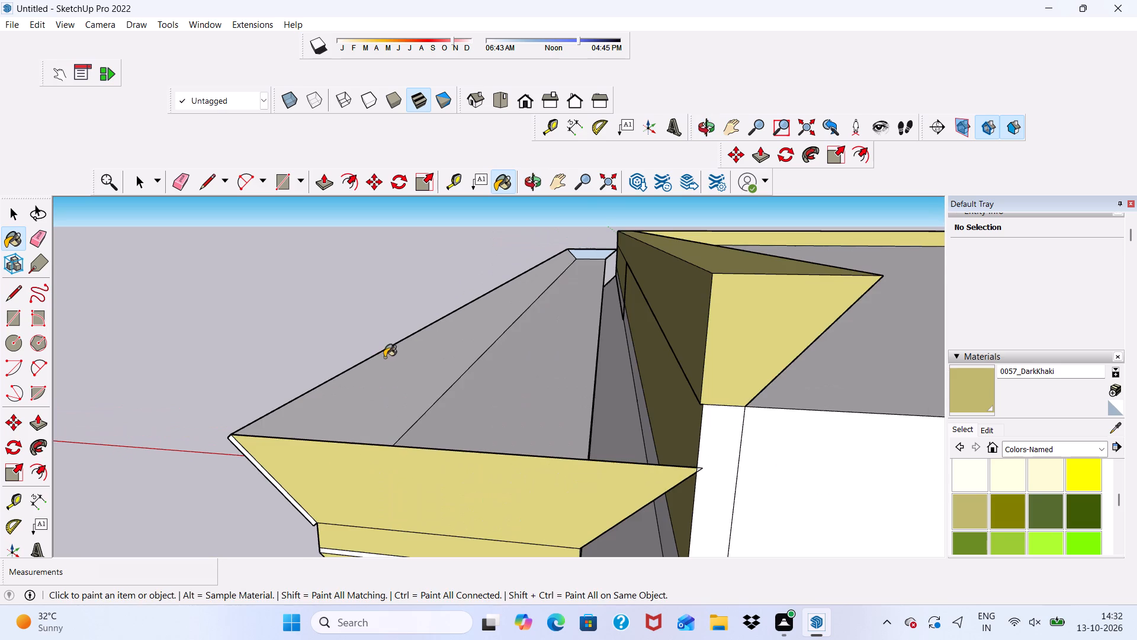
pyautogui.click(395, 364)
pyautogui.click(495, 415)
pyautogui.click(625, 369)
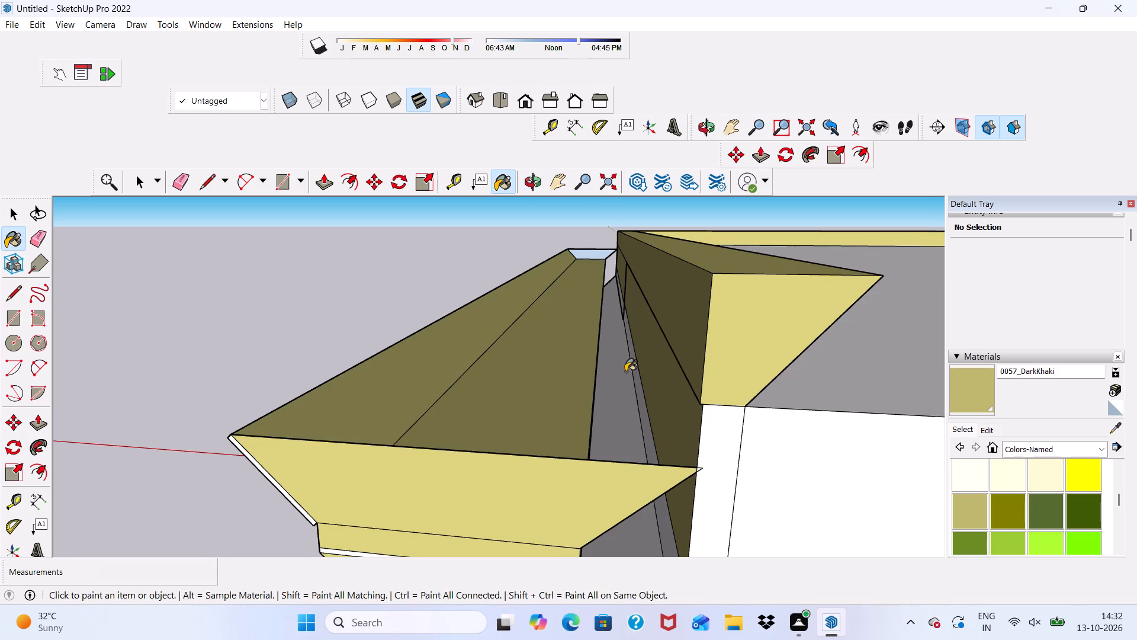
# Inspect the side cornice and the house's front elevation for surfaces still unpainted.
pyautogui.scroll(-6, 605, 360)
pyautogui.scroll(1, 723, 320)
pyautogui.scroll(-5, 703, 307)
pyautogui.moveTo(627, 386); pyautogui.dragTo(885, 341, button='middle')
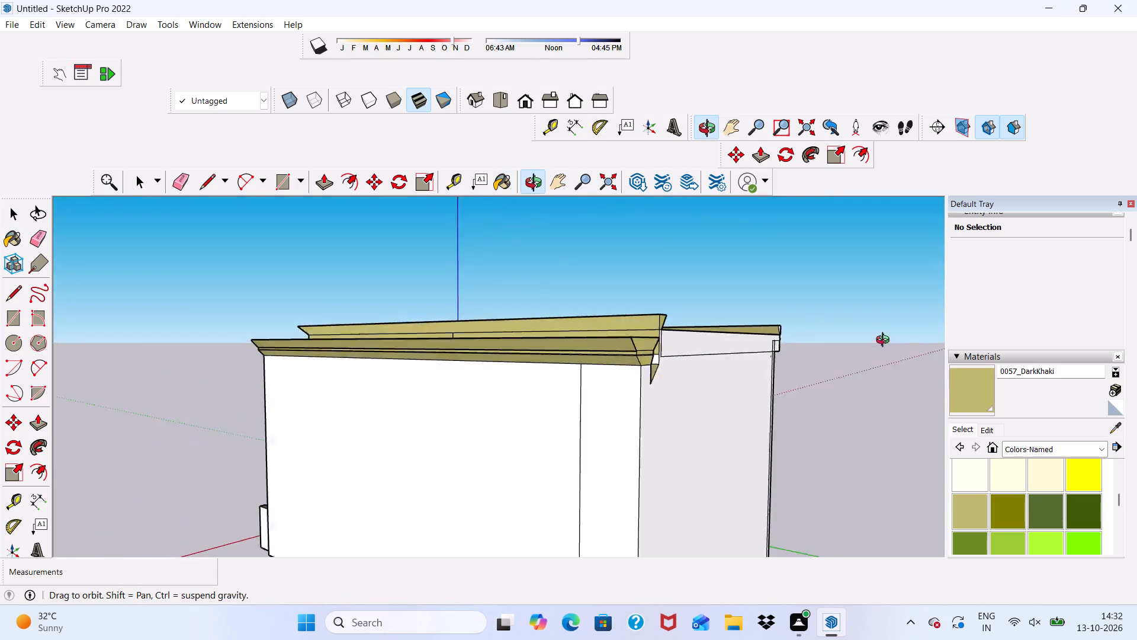
pyautogui.moveTo(885, 341); pyautogui.dragTo(930, 369, button='middle')
pyautogui.scroll(-6, 392, 420)
pyautogui.moveTo(255, 446); pyautogui.dragTo(619, 428, button='middle')
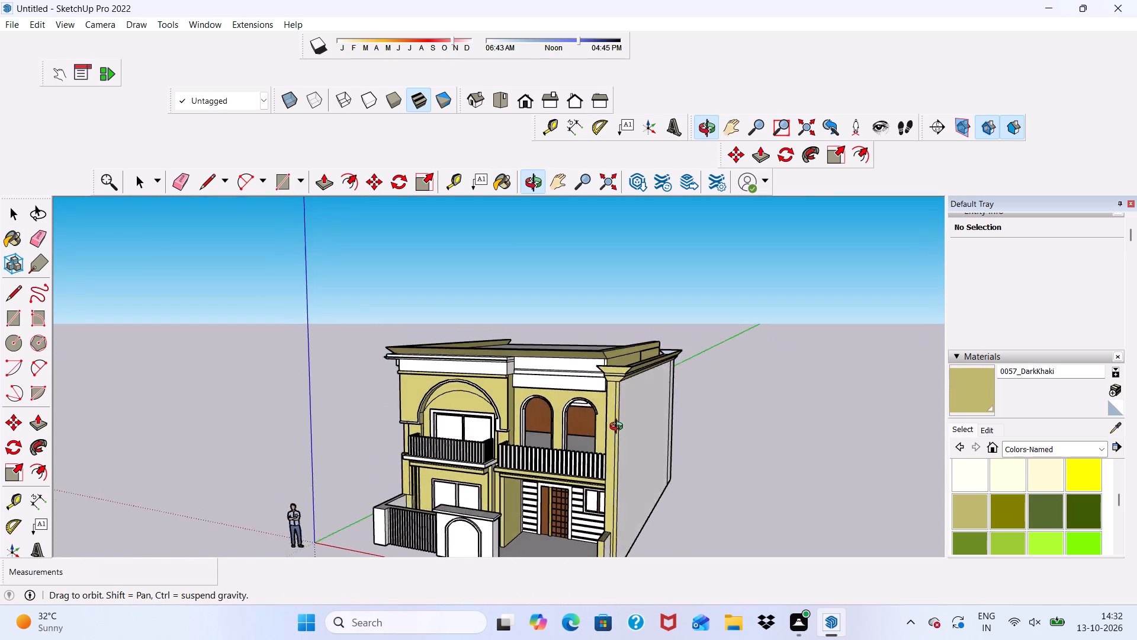
pyautogui.moveTo(619, 428); pyautogui.dragTo(661, 428, button='middle')
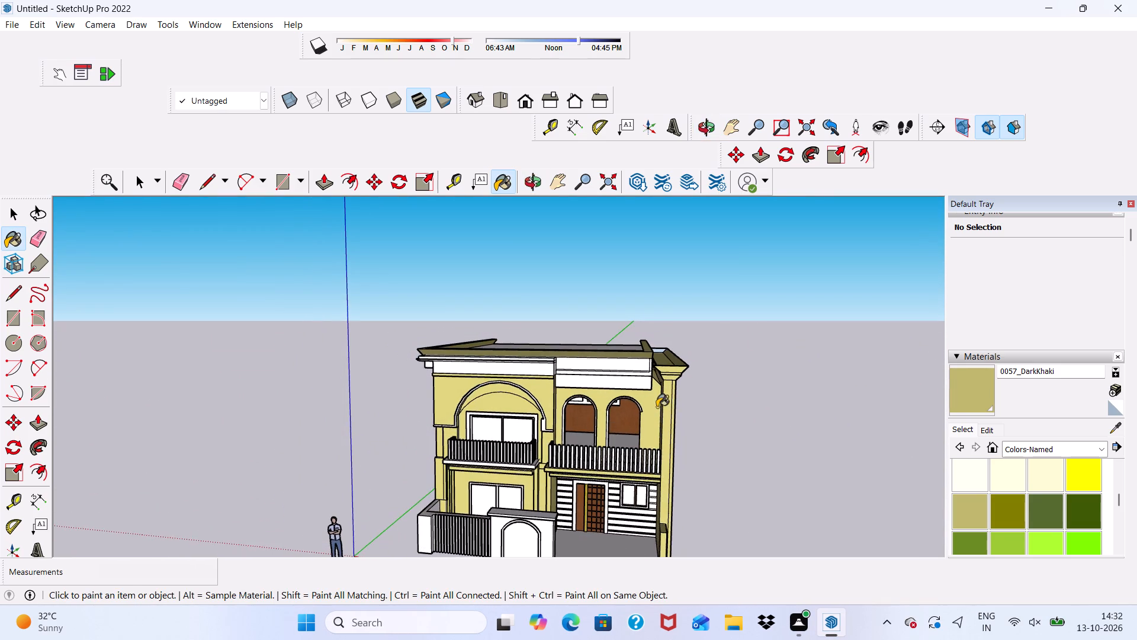
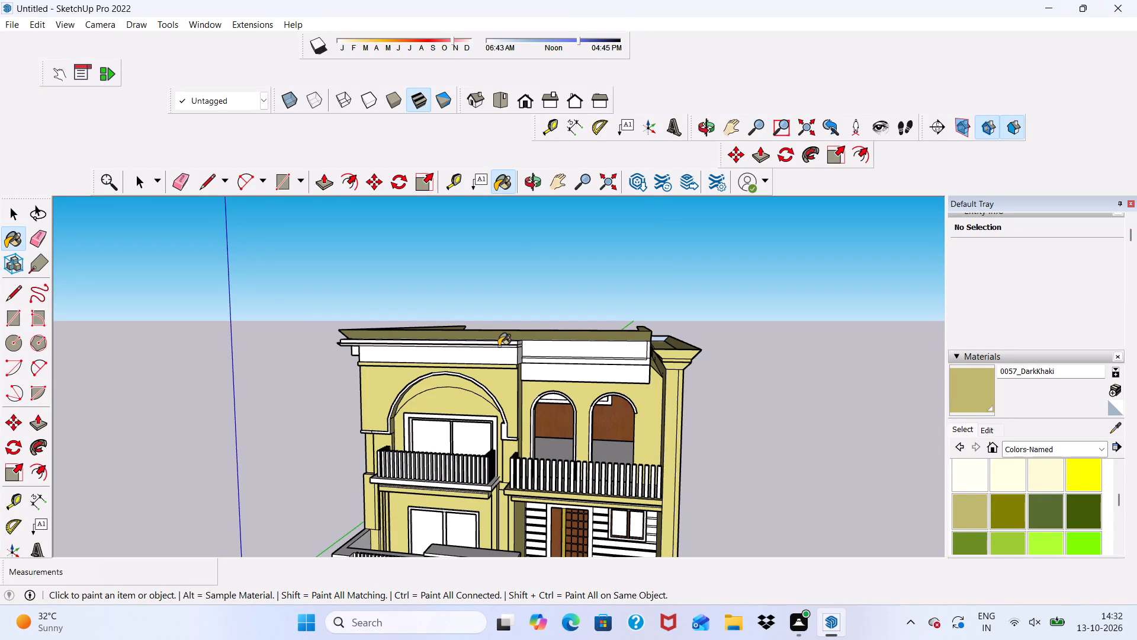
# Examine the house's ground-floor front, including the gate, porch and open front edge of the porch floor.
pyautogui.scroll(-7, 487, 353)
pyautogui.scroll(11, 570, 487)
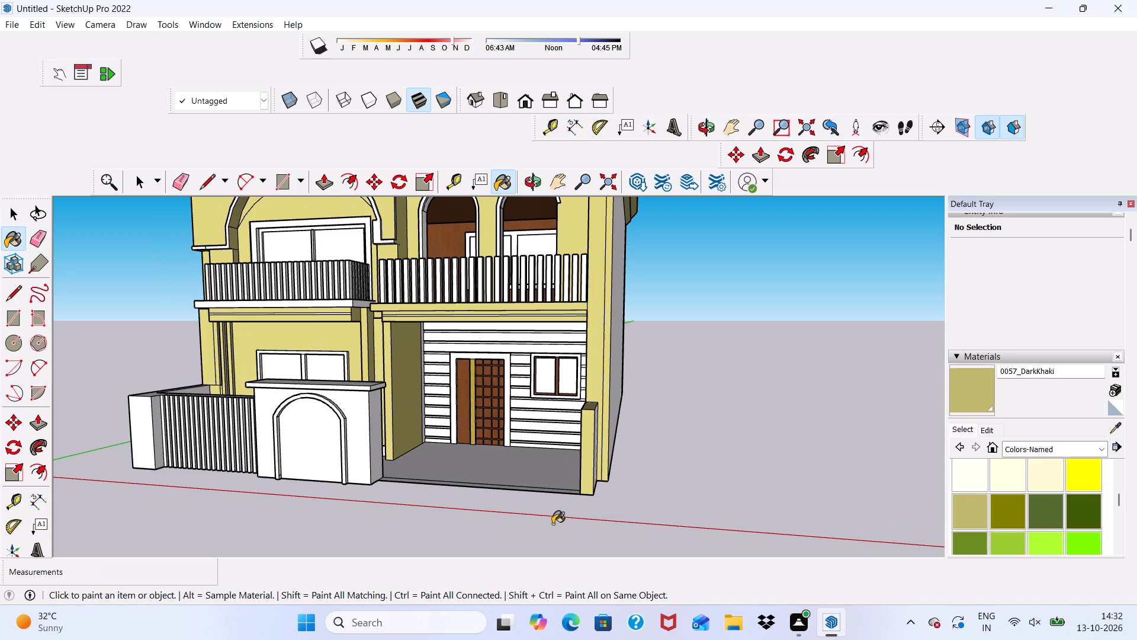
pyautogui.scroll(3, 553, 524)
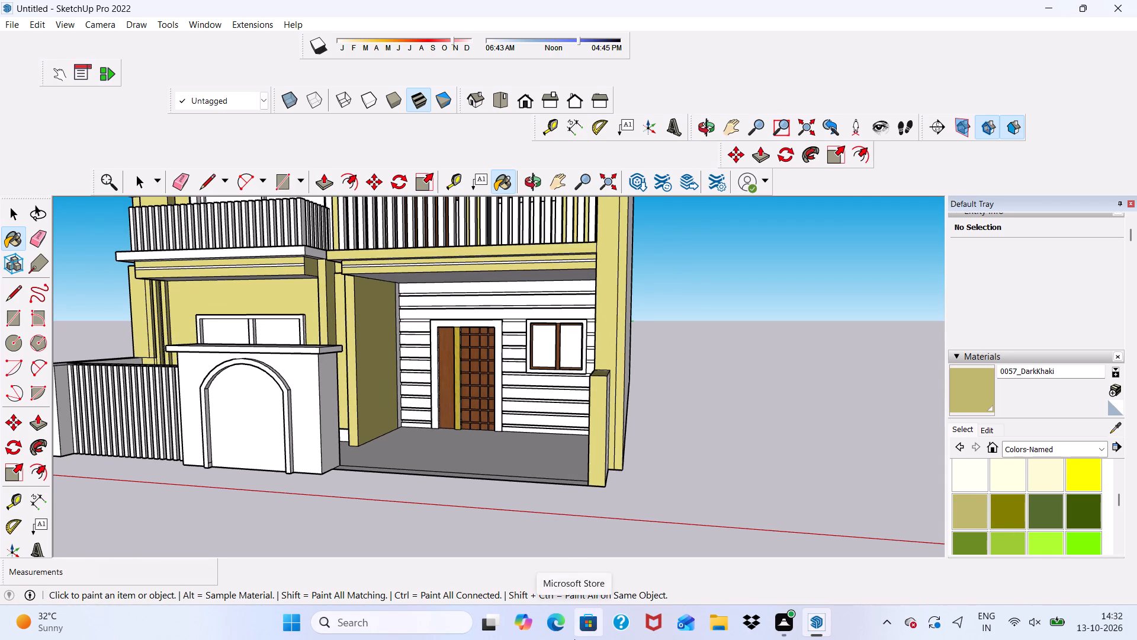
pyautogui.scroll(-10, 597, 638)
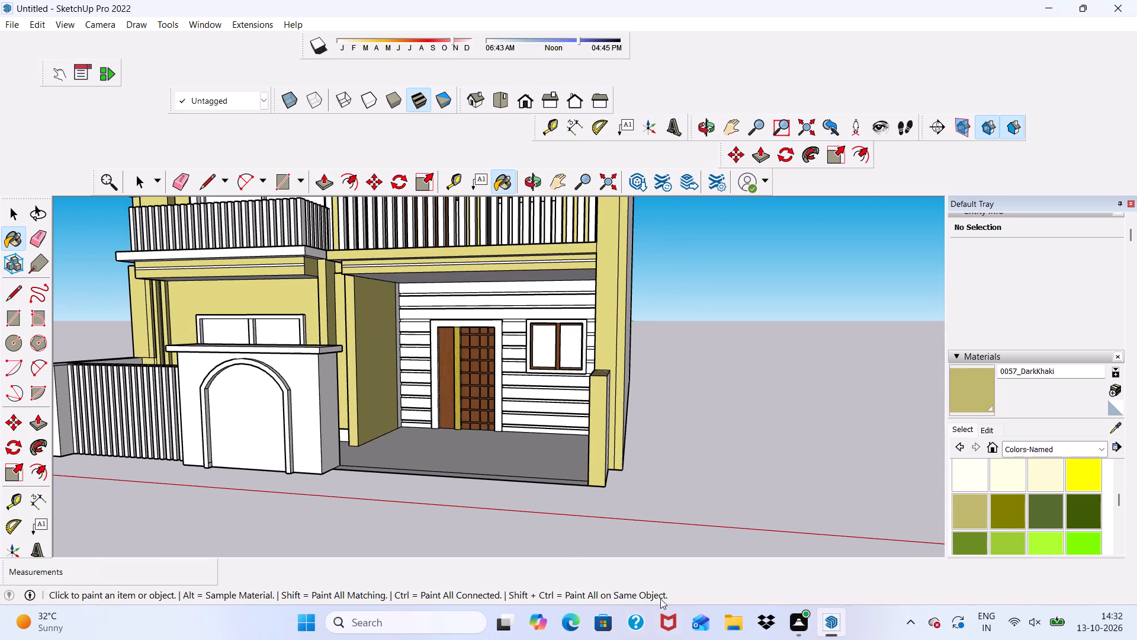
pyautogui.scroll(-1, 660, 599)
pyautogui.scroll(4, 605, 561)
pyautogui.scroll(-5, 605, 565)
pyautogui.scroll(-2, 374, 586)
pyautogui.scroll(3, 162, 532)
pyautogui.scroll(-5, 290, 459)
pyautogui.moveTo(325, 446); pyautogui.dragTo(382, 474, button='middle')
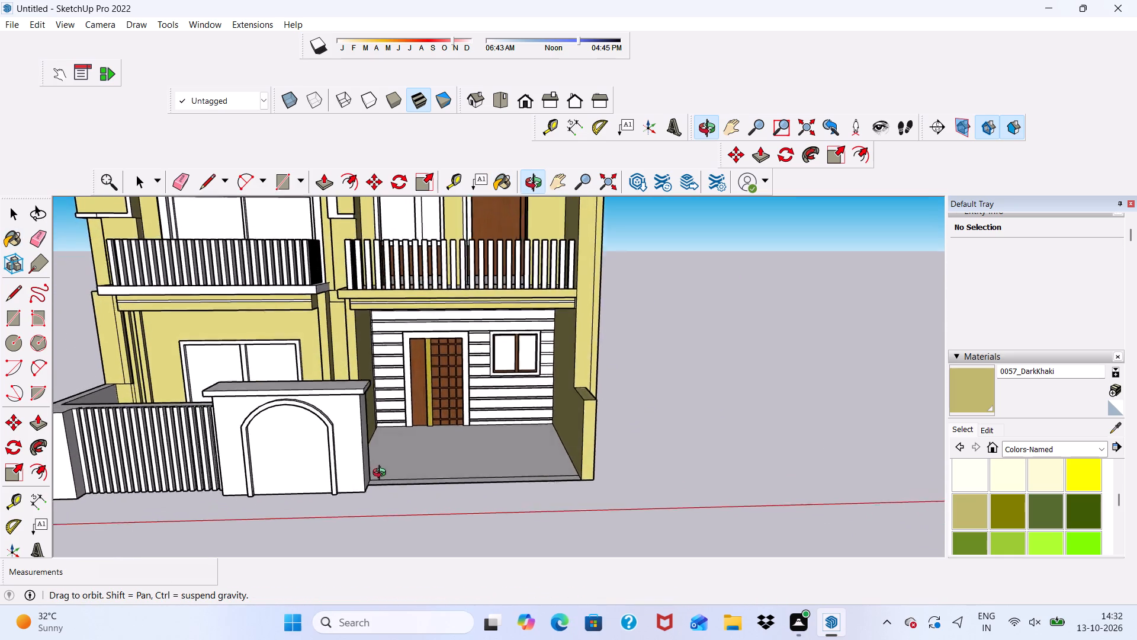
pyautogui.moveTo(382, 474); pyautogui.dragTo(342, 465, button='middle')
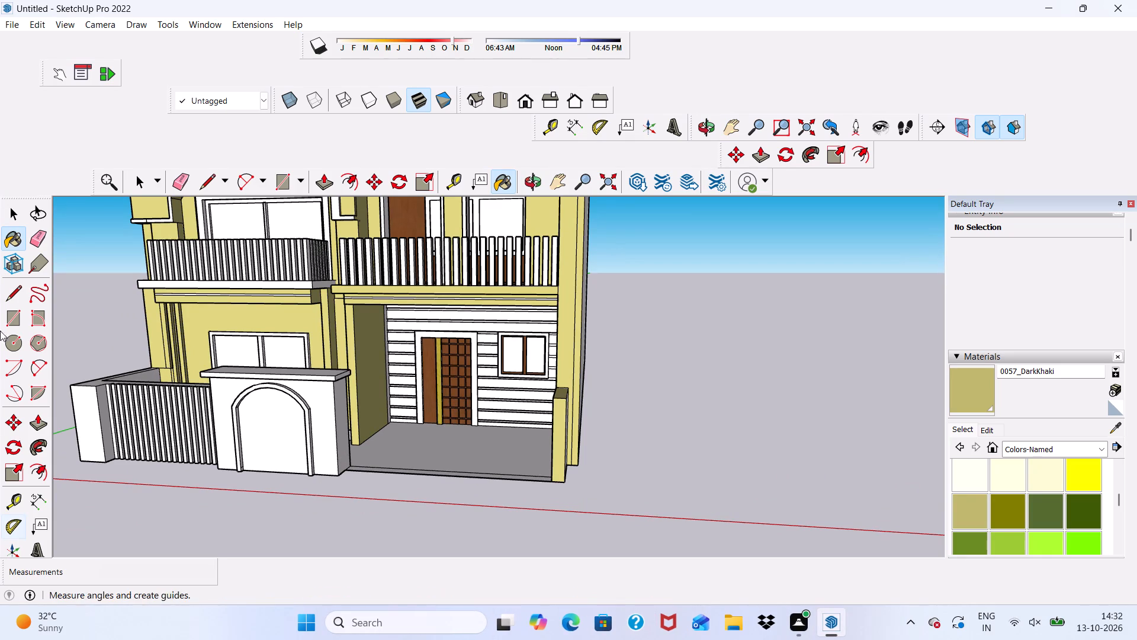
pyautogui.click(12, 21)
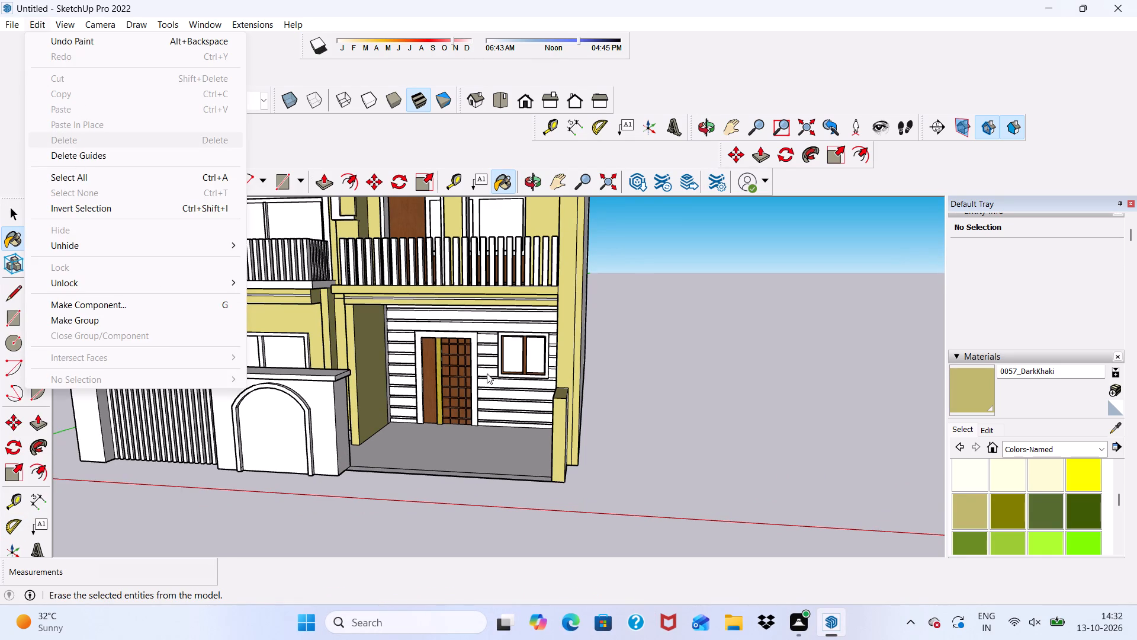
pyautogui.click(661, 334)
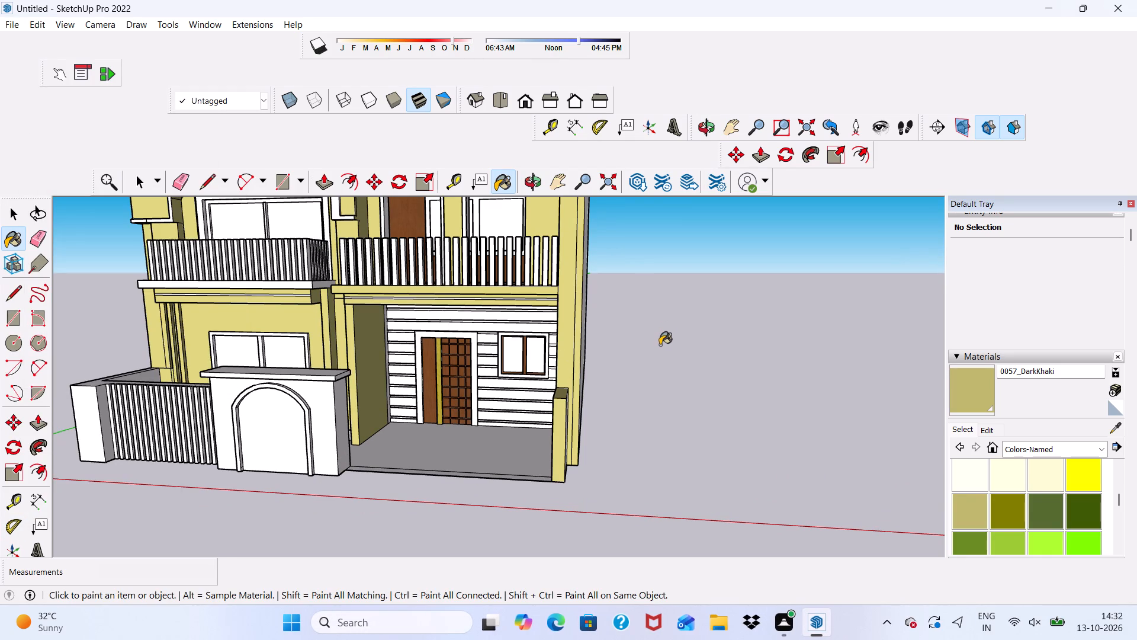
pyautogui.press('space')
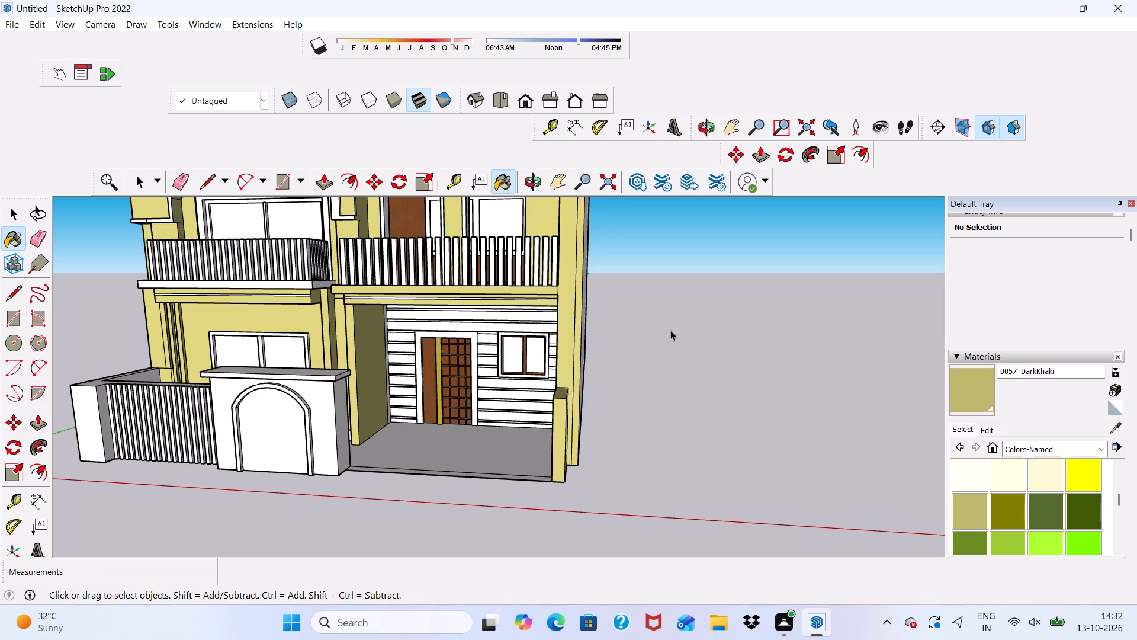
pyautogui.scroll(3, 416, 446)
pyautogui.scroll(-2, 343, 434)
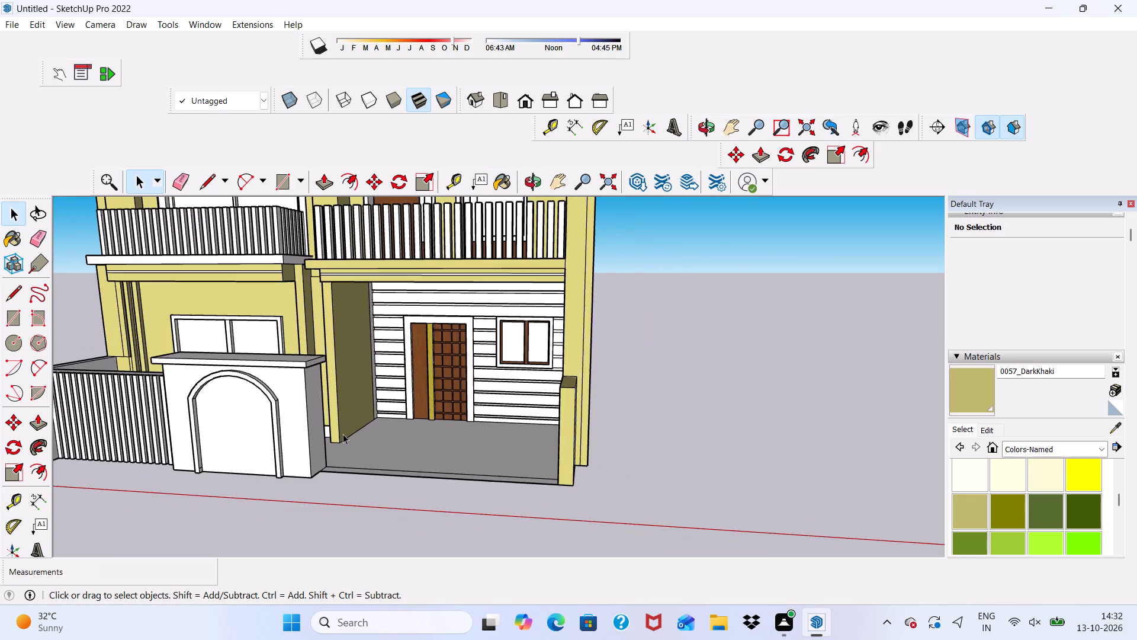
pyautogui.scroll(-4, 406, 430)
pyautogui.moveTo(417, 453); pyautogui.dragTo(409, 466, button='middle')
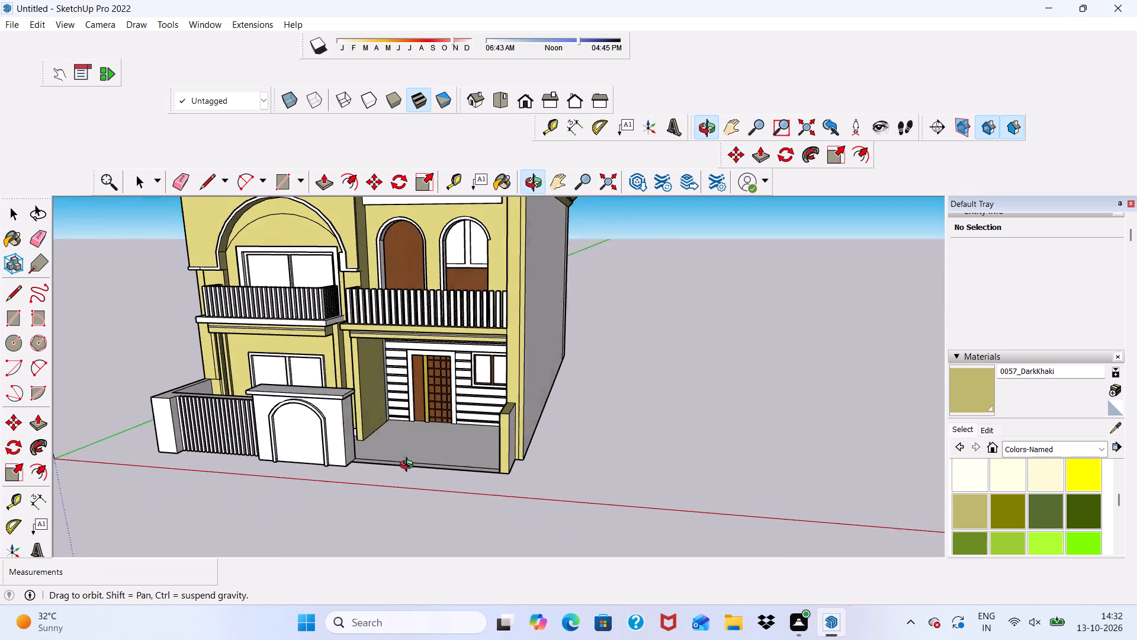
pyautogui.moveTo(409, 466); pyautogui.dragTo(400, 464, button='middle')
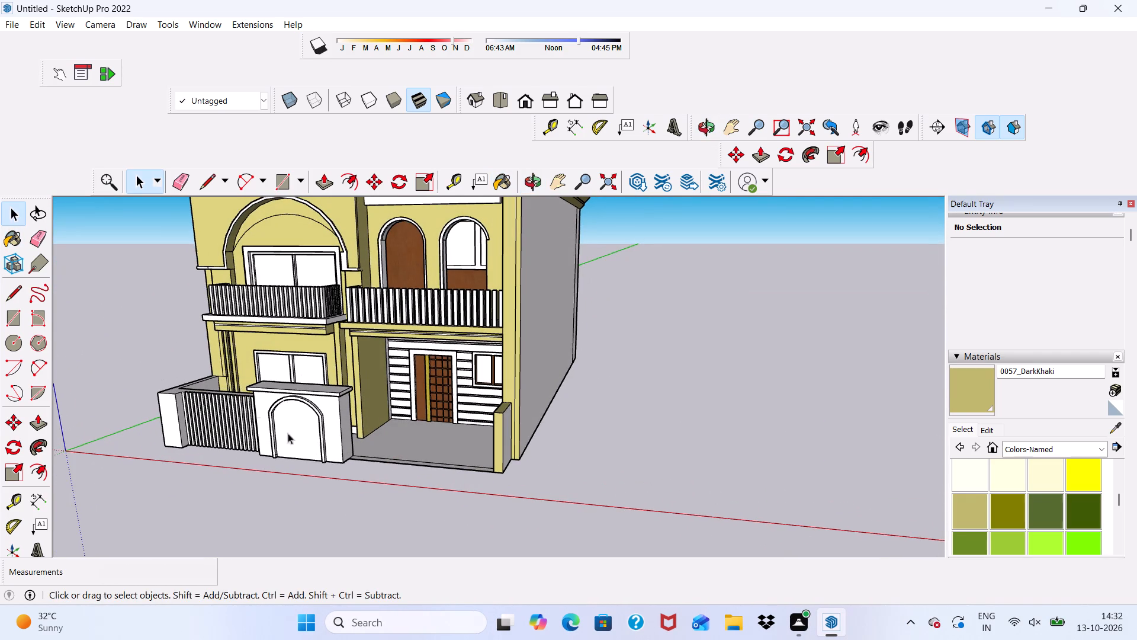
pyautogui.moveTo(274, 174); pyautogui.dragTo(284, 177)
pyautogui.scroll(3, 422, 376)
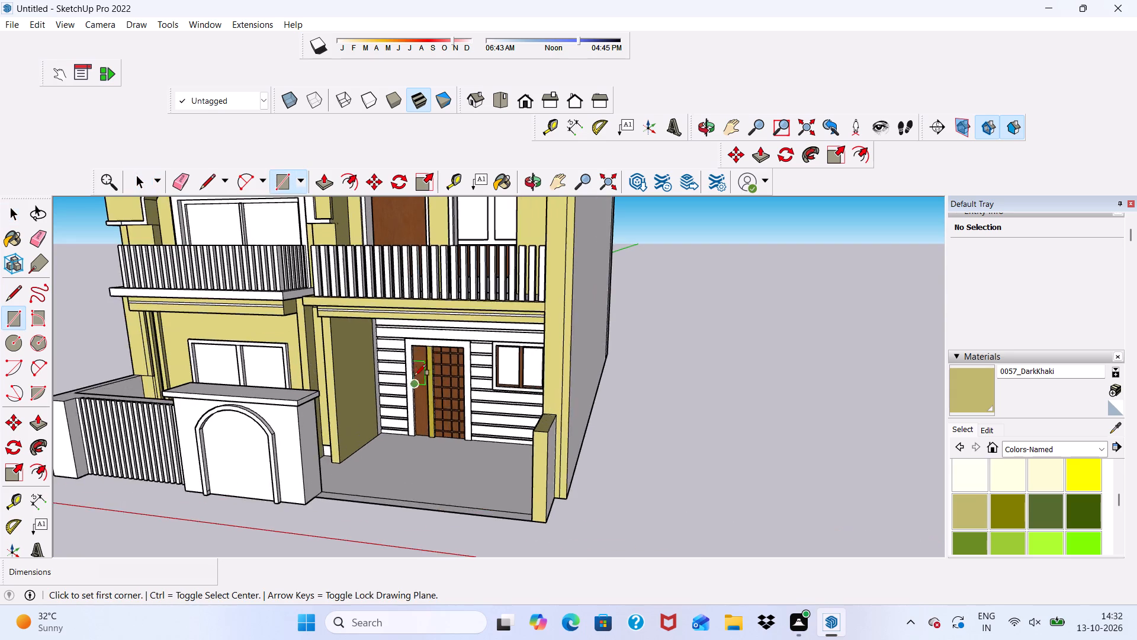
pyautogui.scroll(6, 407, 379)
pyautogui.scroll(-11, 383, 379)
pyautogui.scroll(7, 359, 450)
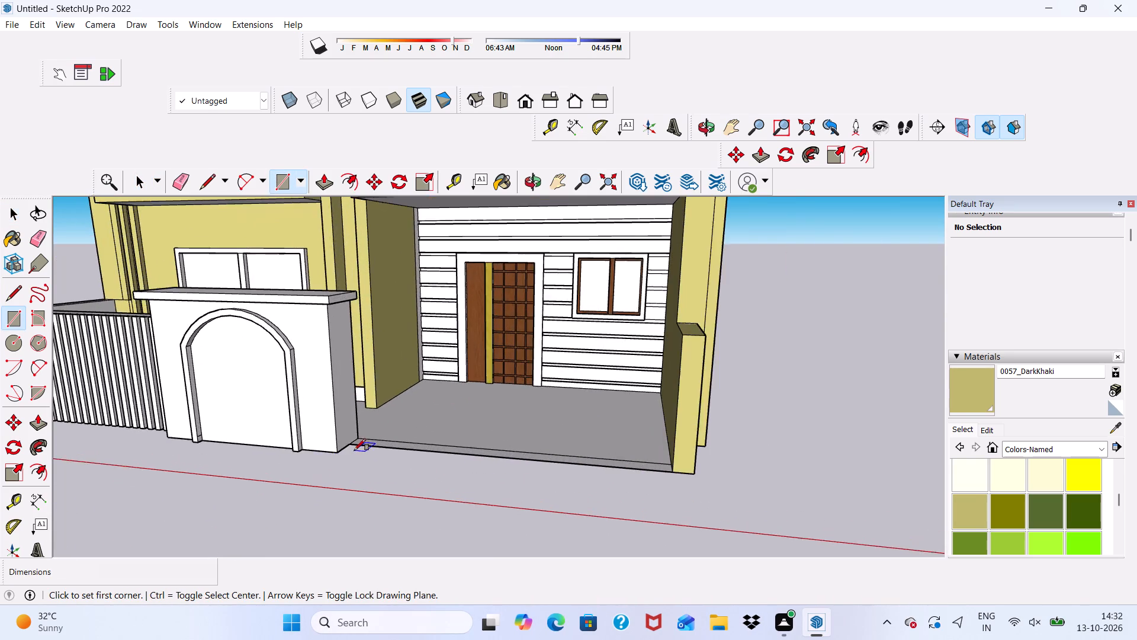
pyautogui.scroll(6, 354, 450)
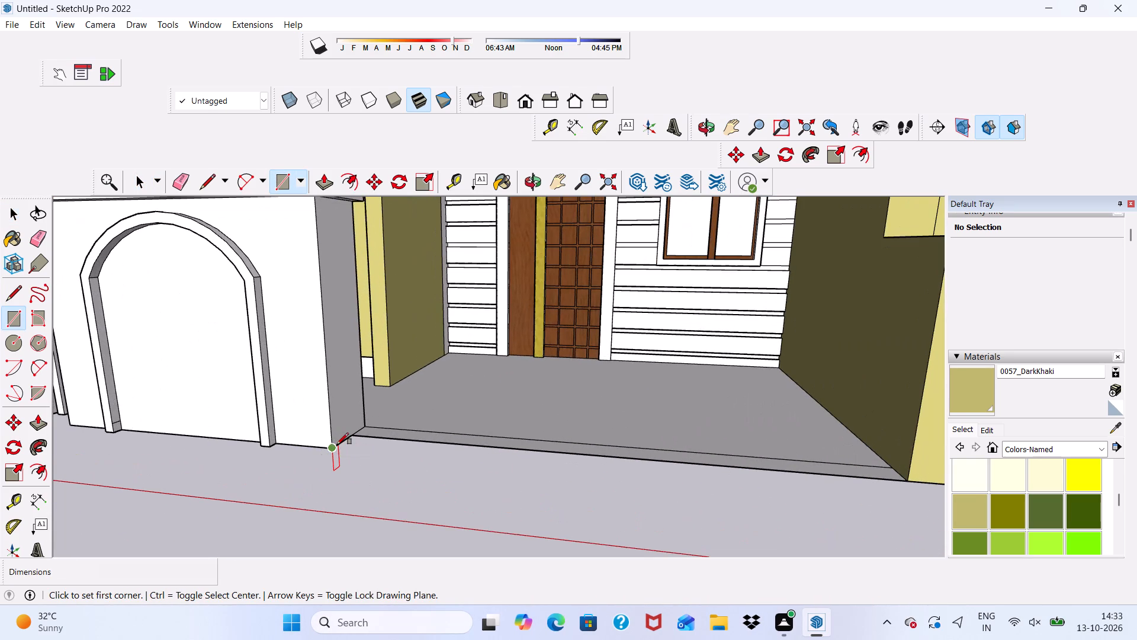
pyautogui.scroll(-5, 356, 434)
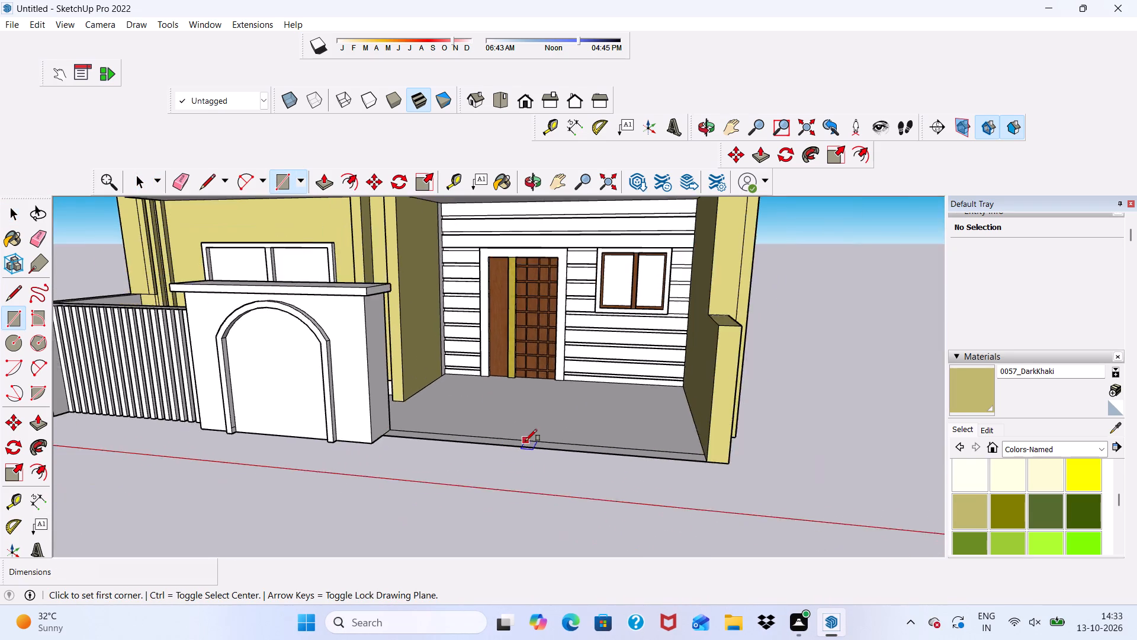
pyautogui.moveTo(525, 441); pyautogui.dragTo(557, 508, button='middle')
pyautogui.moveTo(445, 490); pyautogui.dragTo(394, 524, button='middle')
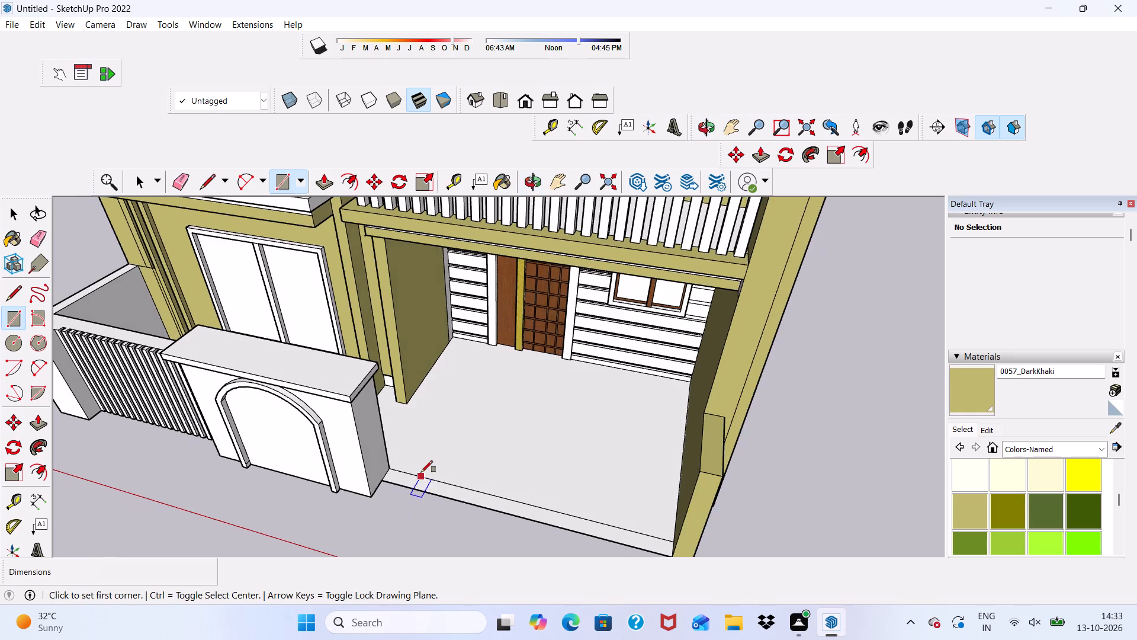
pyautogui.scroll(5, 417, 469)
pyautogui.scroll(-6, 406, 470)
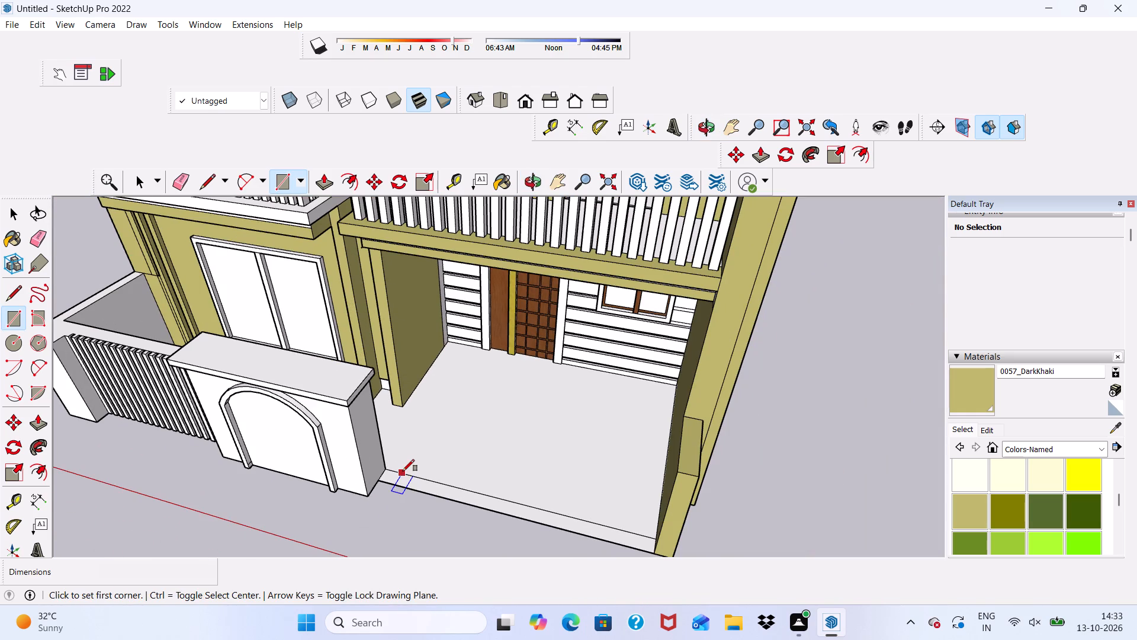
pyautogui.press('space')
# Push/Pull the narrow floor strip along the porch's open front edge up 5' to form a front wall.
pyautogui.scroll(6, 403, 471)
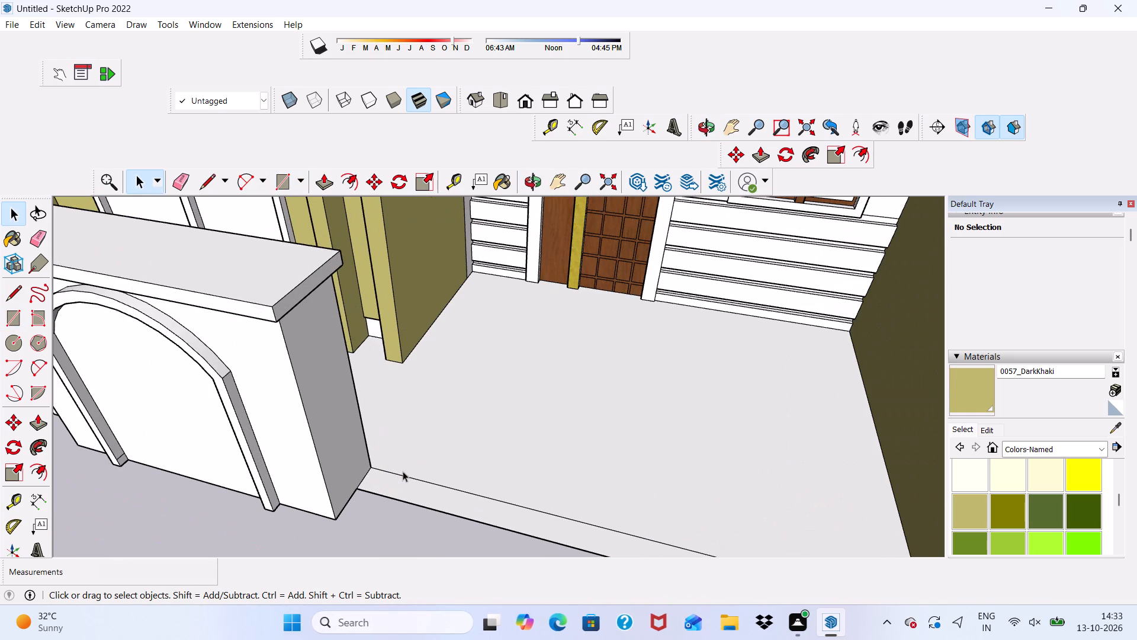
pyautogui.click(399, 481)
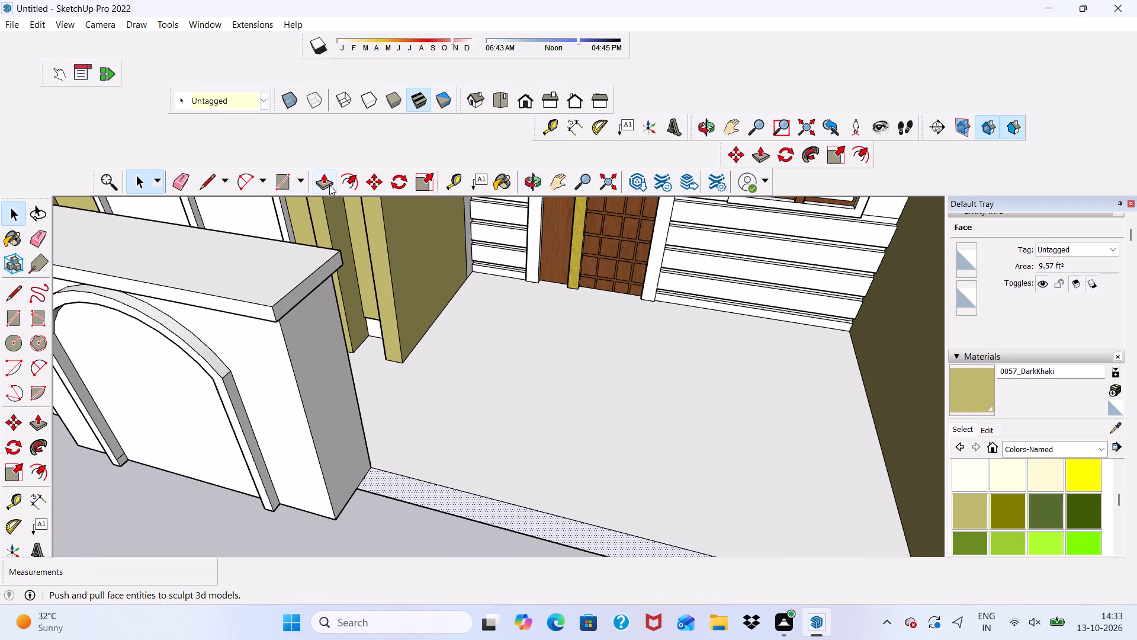
pyautogui.click(329, 185)
pyautogui.click(409, 484)
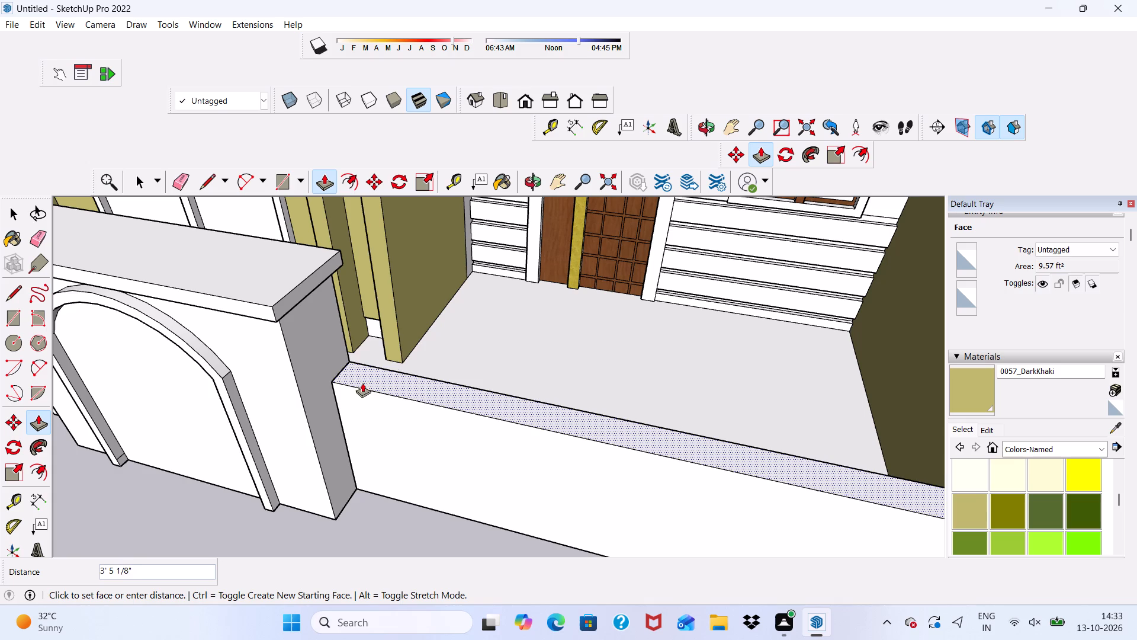
pyautogui.write("5'")
pyautogui.press('Return')
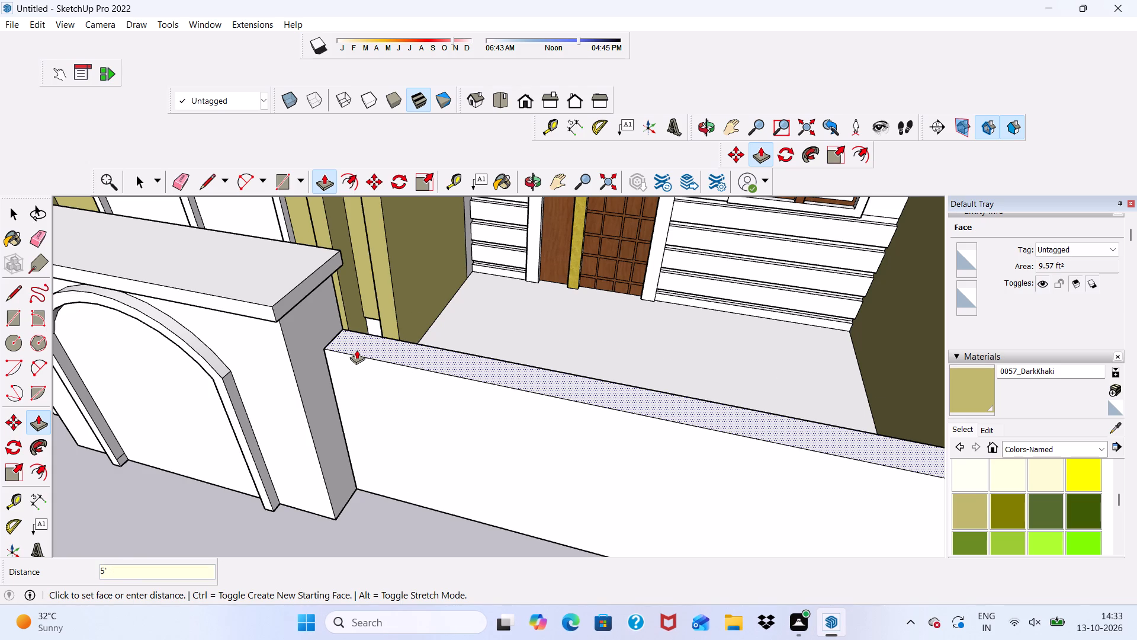
pyautogui.press('space')
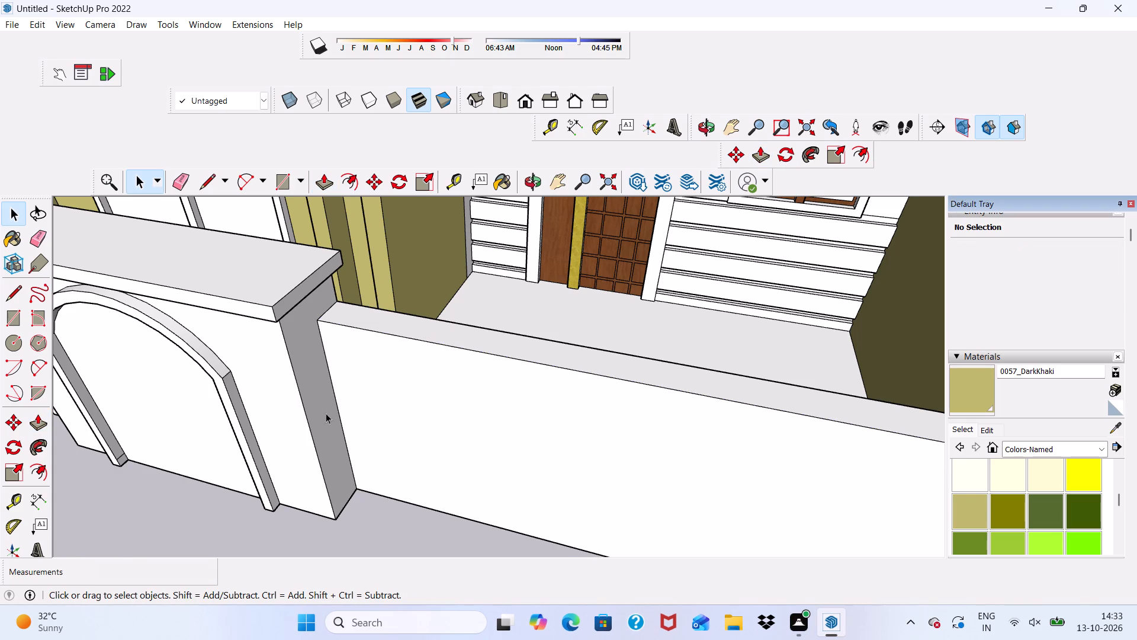
# Inspect the new front wall's height and its junctions with the arched gate block and the khaki end pillar.
pyautogui.scroll(-10, 291, 512)
pyautogui.moveTo(371, 421); pyautogui.dragTo(455, 314, button='middle')
pyautogui.scroll(7, 442, 376)
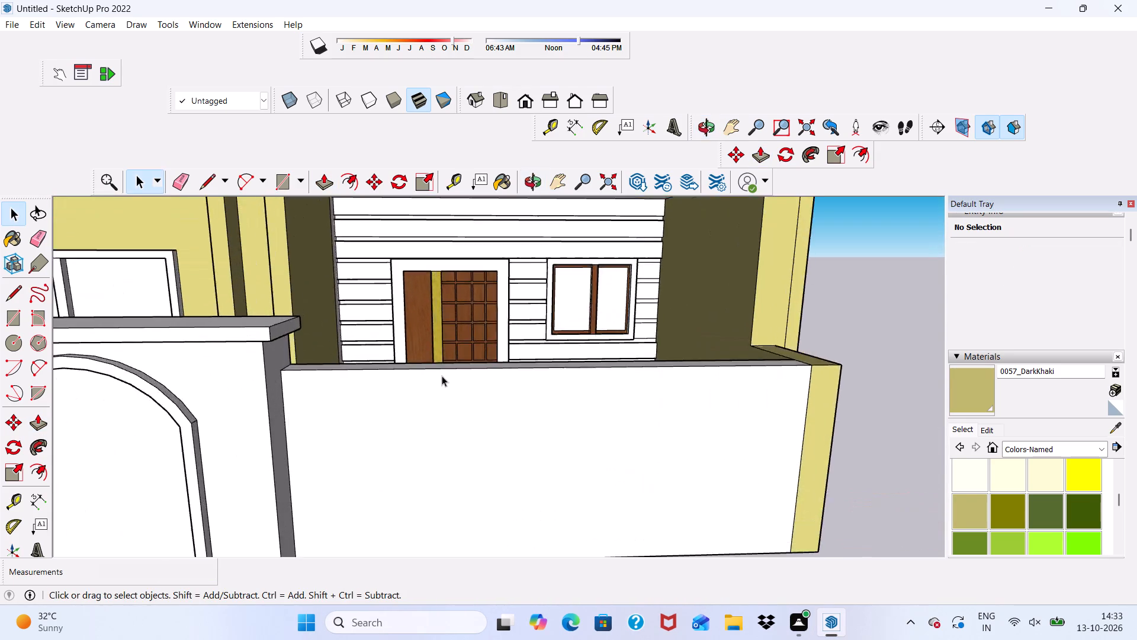
pyautogui.scroll(-4, 442, 376)
pyautogui.moveTo(447, 379); pyautogui.dragTo(409, 326, button='middle')
pyautogui.scroll(-1, 409, 326)
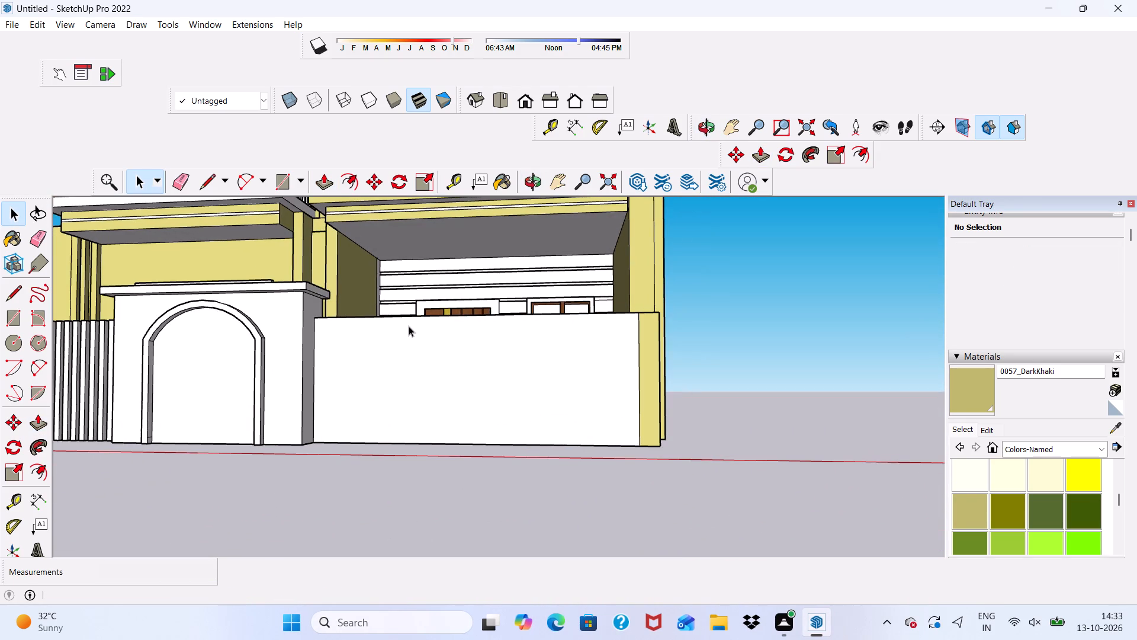
pyautogui.scroll(5, 700, 350)
pyautogui.scroll(-2, 599, 324)
pyautogui.moveTo(597, 324); pyautogui.dragTo(577, 389, button='middle')
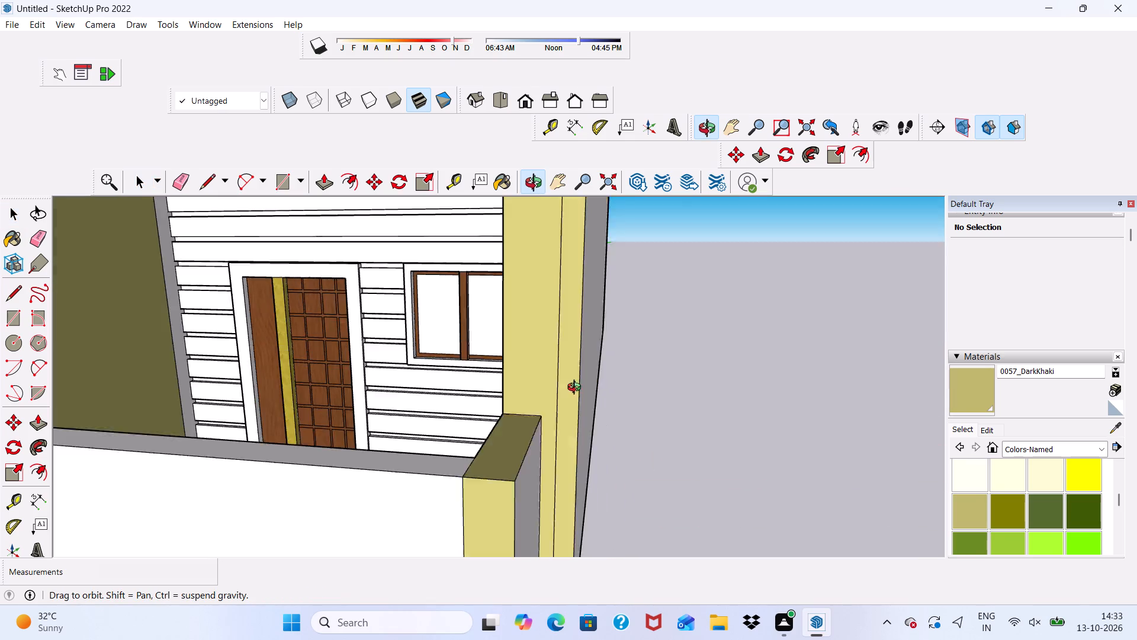
pyautogui.moveTo(577, 389); pyautogui.dragTo(598, 331, button='middle')
pyautogui.scroll(6, 525, 370)
pyautogui.scroll(-9, 568, 340)
pyautogui.moveTo(587, 332); pyautogui.dragTo(520, 433, button='middle')
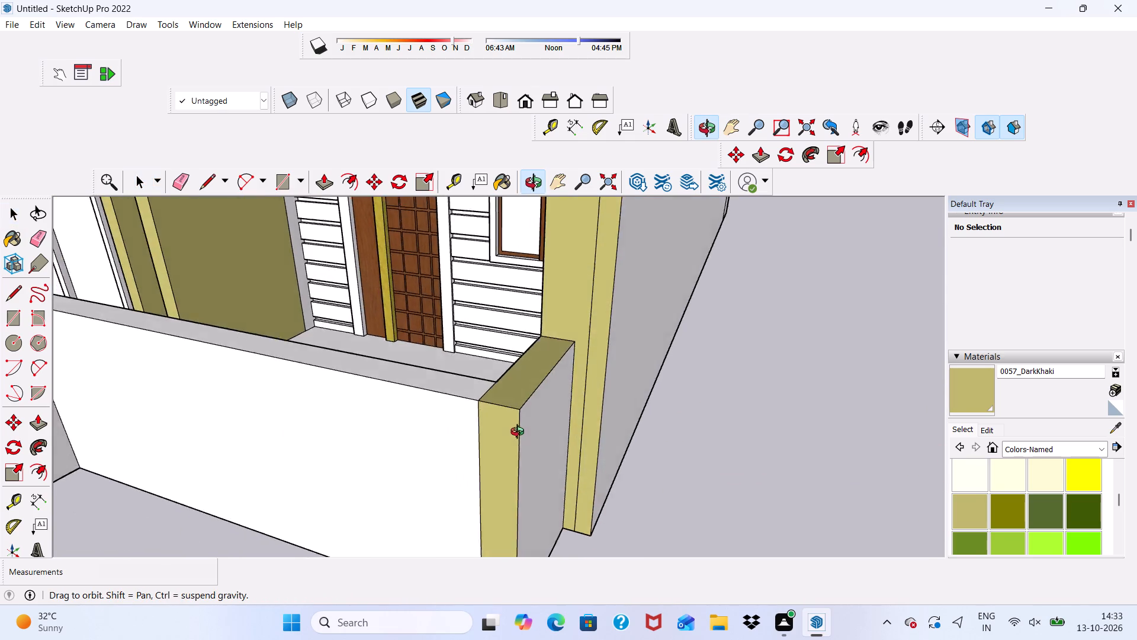
pyautogui.moveTo(520, 433); pyautogui.dragTo(564, 385, button='middle')
pyautogui.scroll(-8, 575, 381)
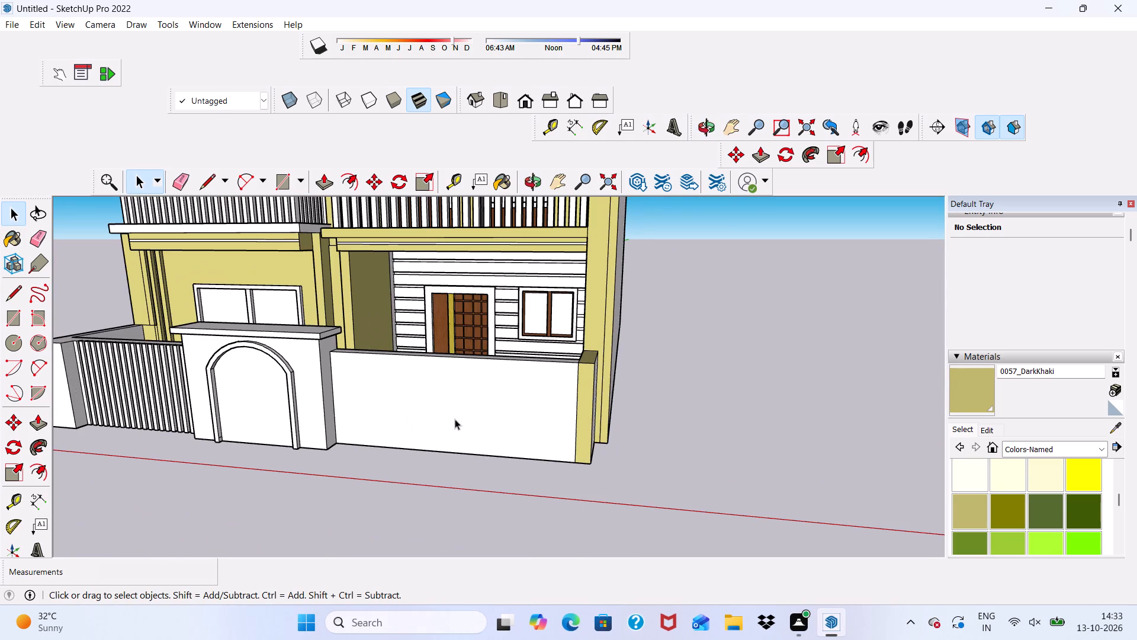
pyautogui.scroll(7, 455, 417)
pyautogui.scroll(-5, 455, 417)
pyautogui.moveTo(471, 407); pyautogui.dragTo(473, 414, button='middle')
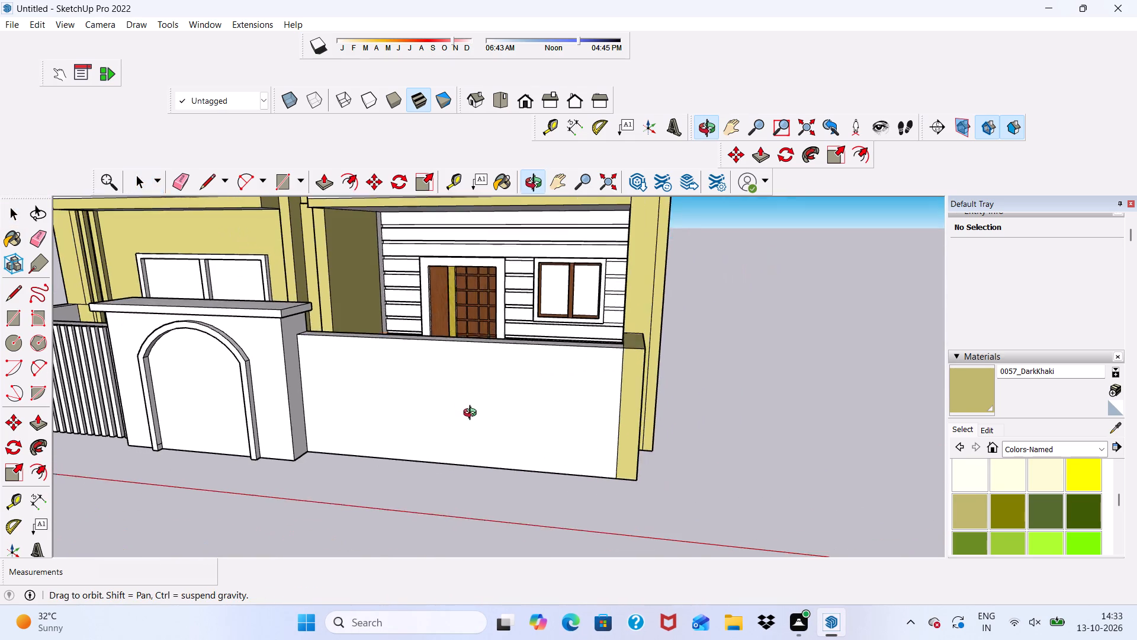
pyautogui.moveTo(473, 414); pyautogui.dragTo(455, 443, button='middle')
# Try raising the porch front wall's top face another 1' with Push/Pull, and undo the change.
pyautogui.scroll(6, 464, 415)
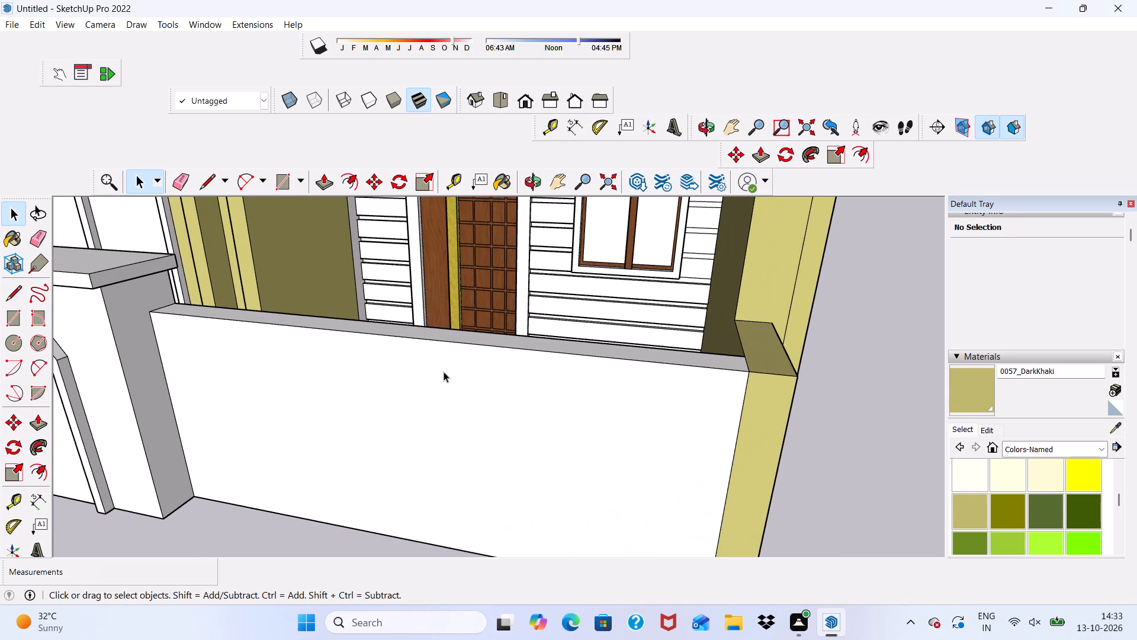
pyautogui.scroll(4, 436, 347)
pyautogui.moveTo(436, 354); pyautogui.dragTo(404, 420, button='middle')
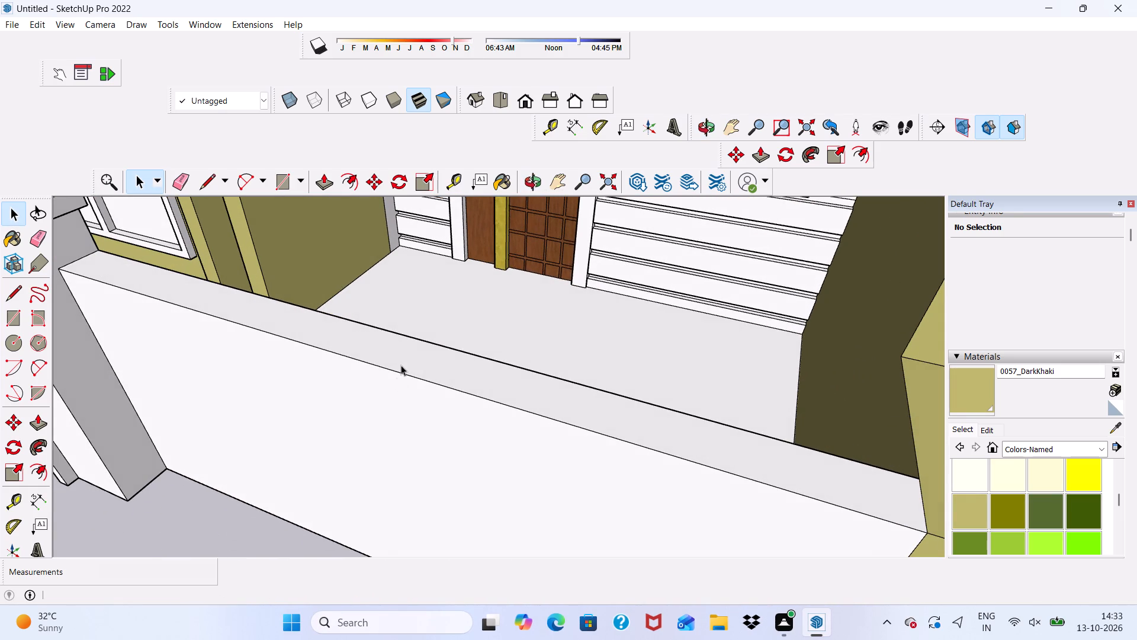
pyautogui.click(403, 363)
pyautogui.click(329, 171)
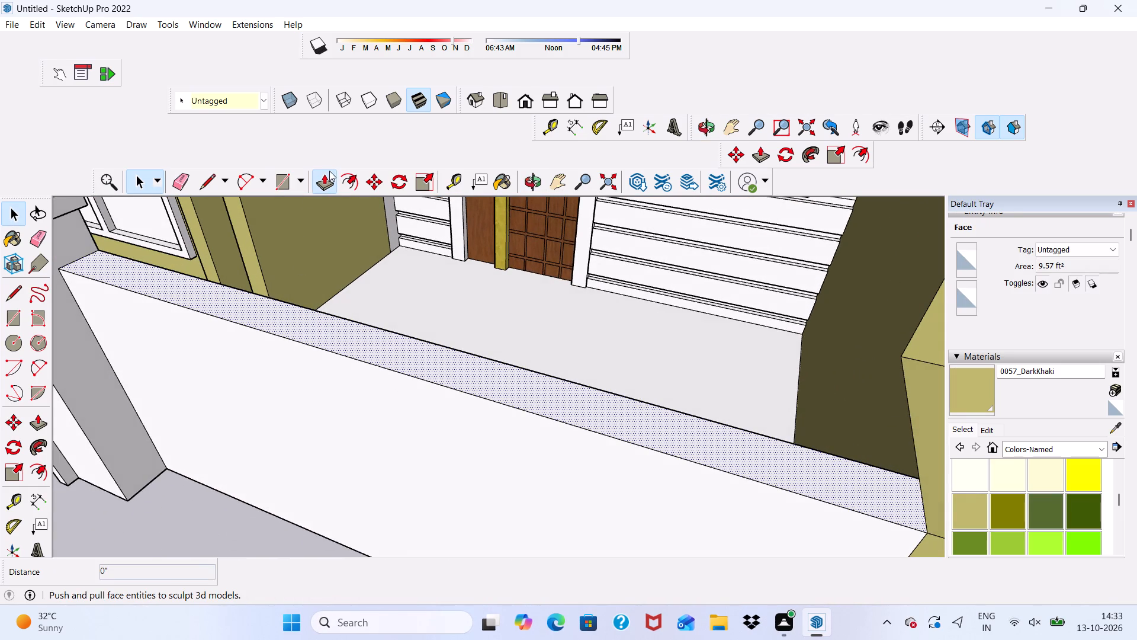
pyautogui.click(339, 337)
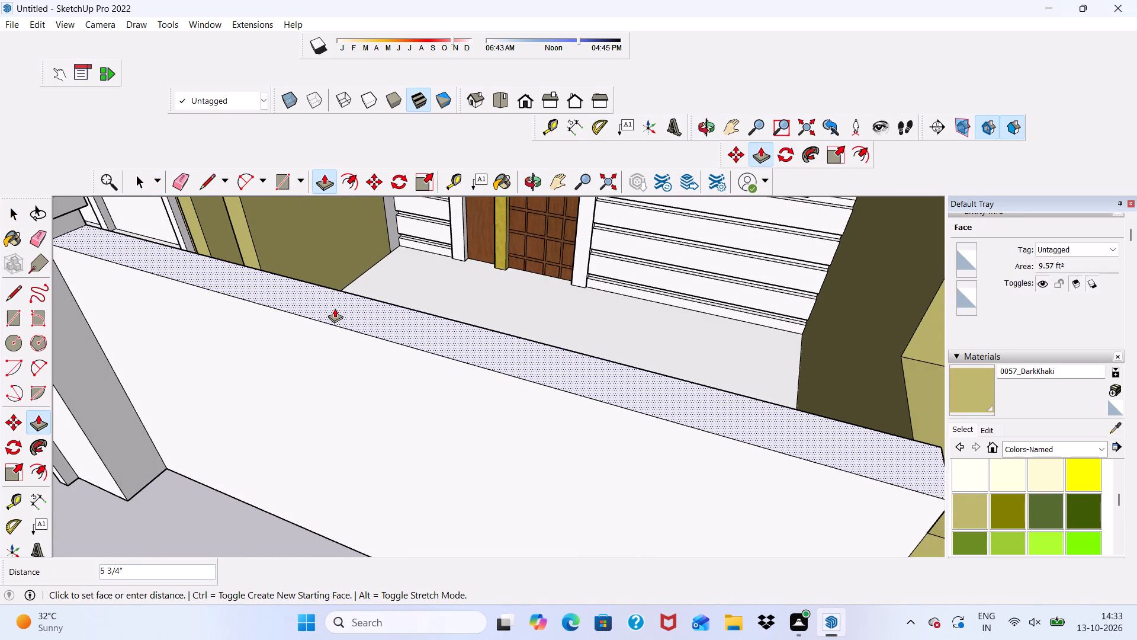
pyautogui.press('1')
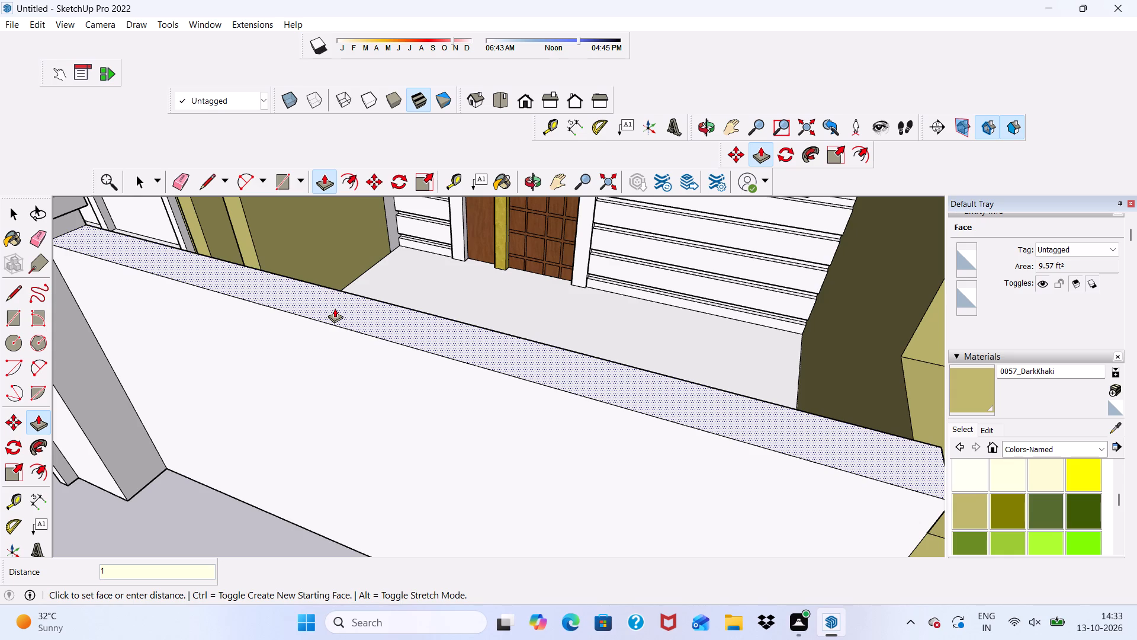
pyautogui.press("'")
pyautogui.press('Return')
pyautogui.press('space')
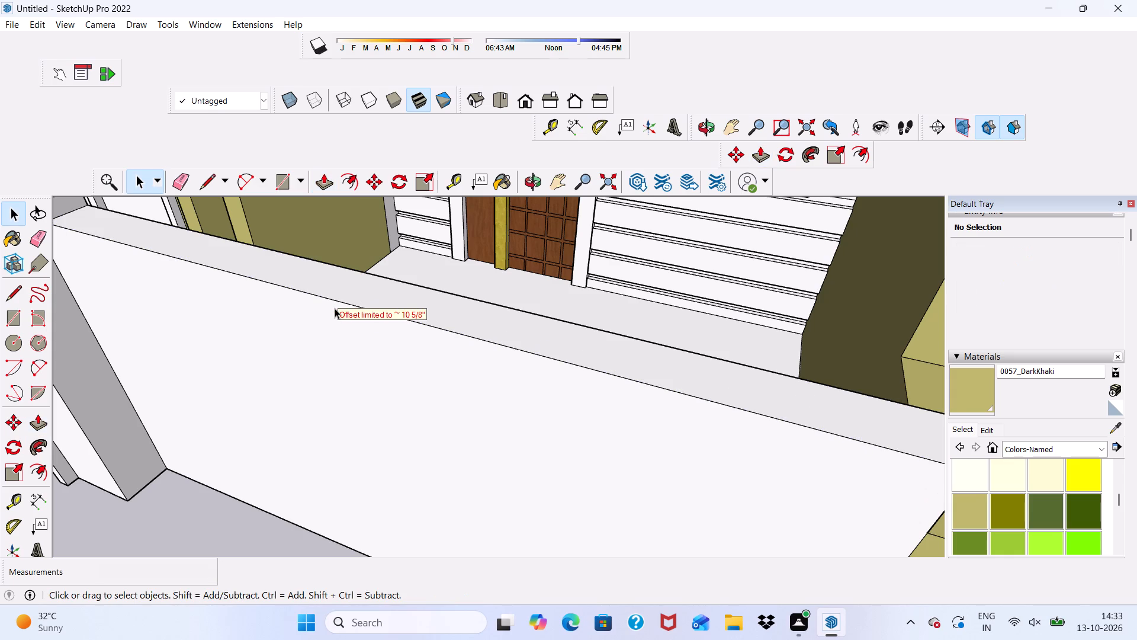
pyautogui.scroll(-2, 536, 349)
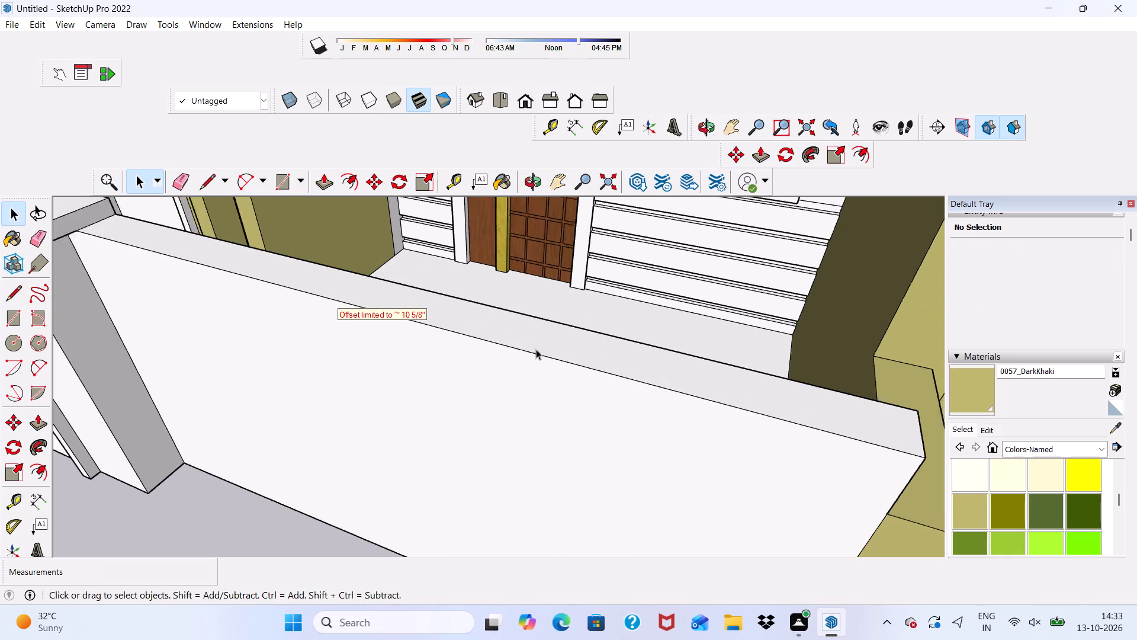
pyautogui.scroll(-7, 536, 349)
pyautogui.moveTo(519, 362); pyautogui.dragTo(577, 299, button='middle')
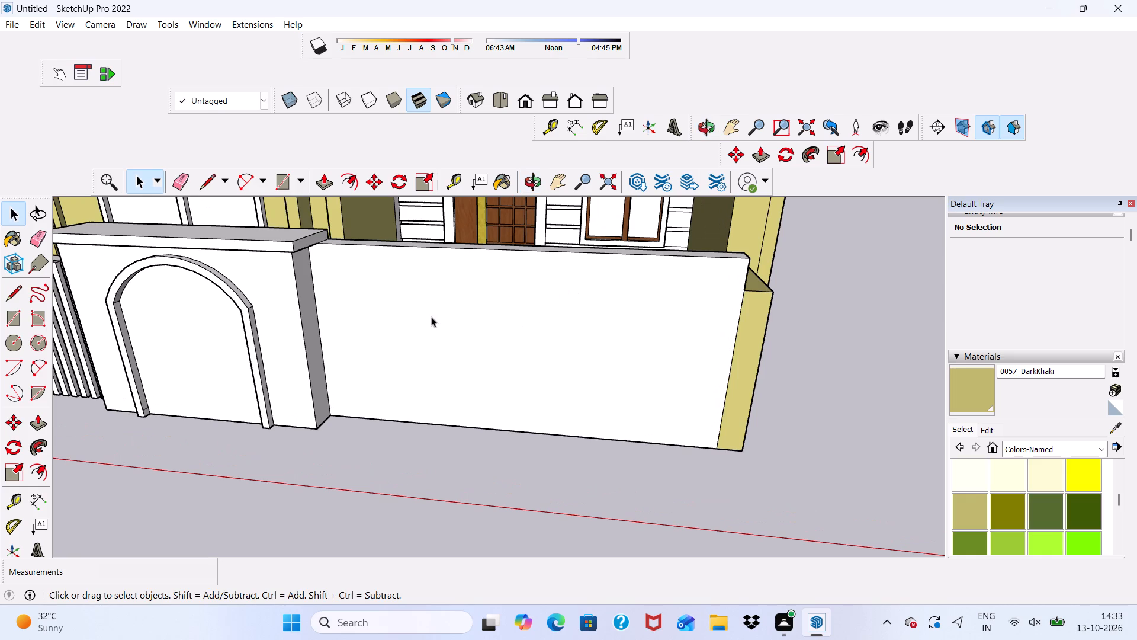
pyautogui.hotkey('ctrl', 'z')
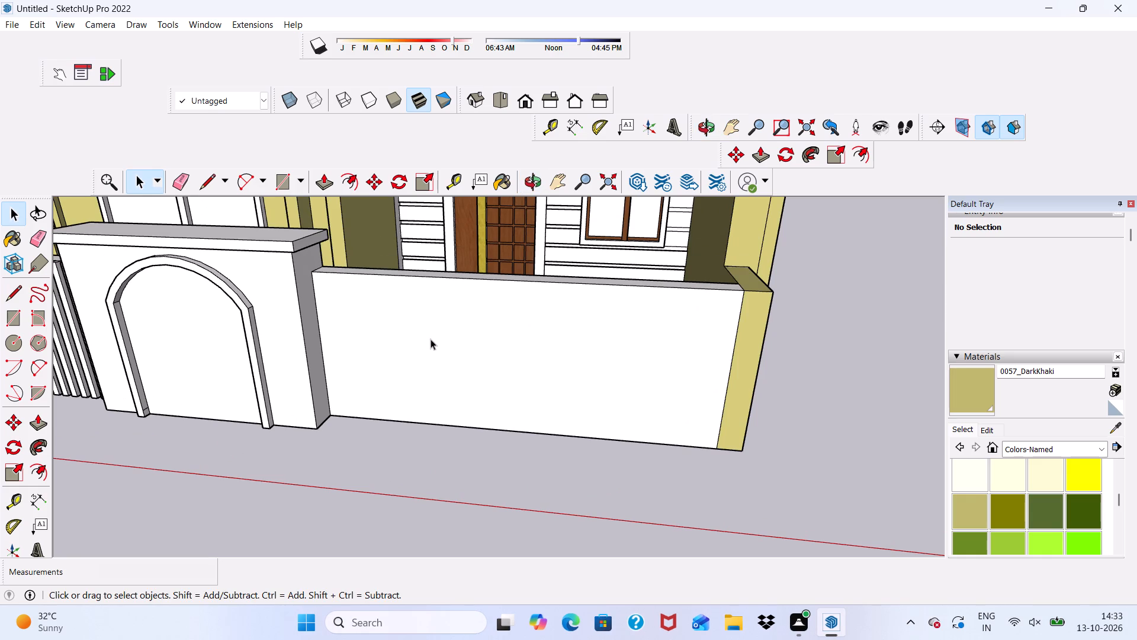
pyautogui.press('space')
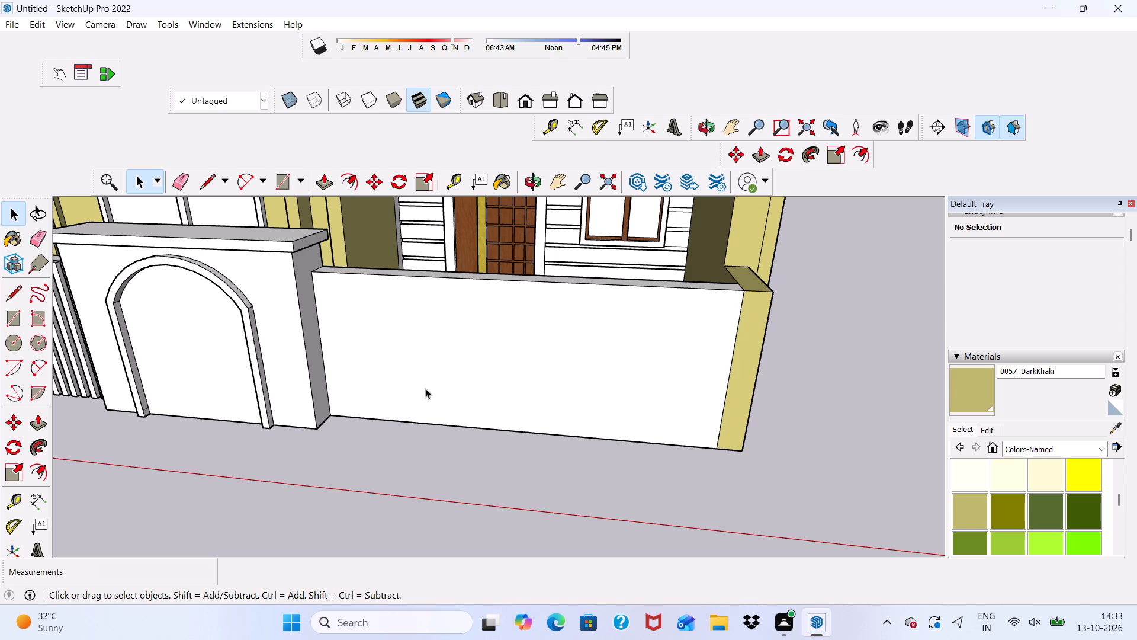
# Draw a full-height rectangle about 5 1/4" wide on the front wall's face, against the arched gate block.
pyautogui.click(272, 184)
pyautogui.scroll(4, 321, 281)
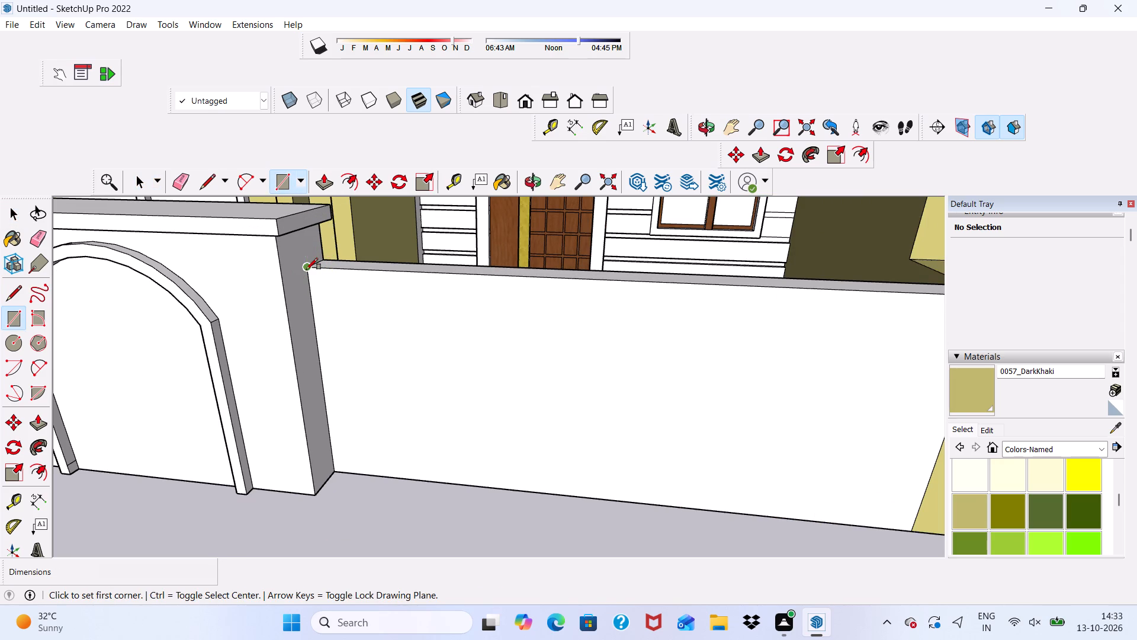
pyautogui.click(306, 270)
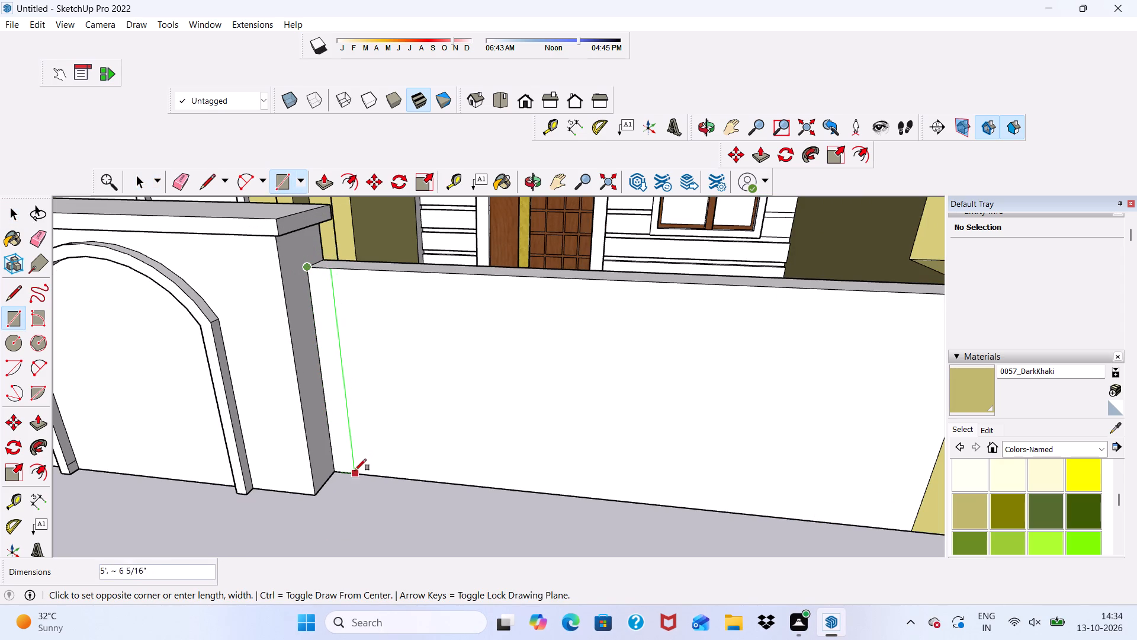
pyautogui.click(351, 475)
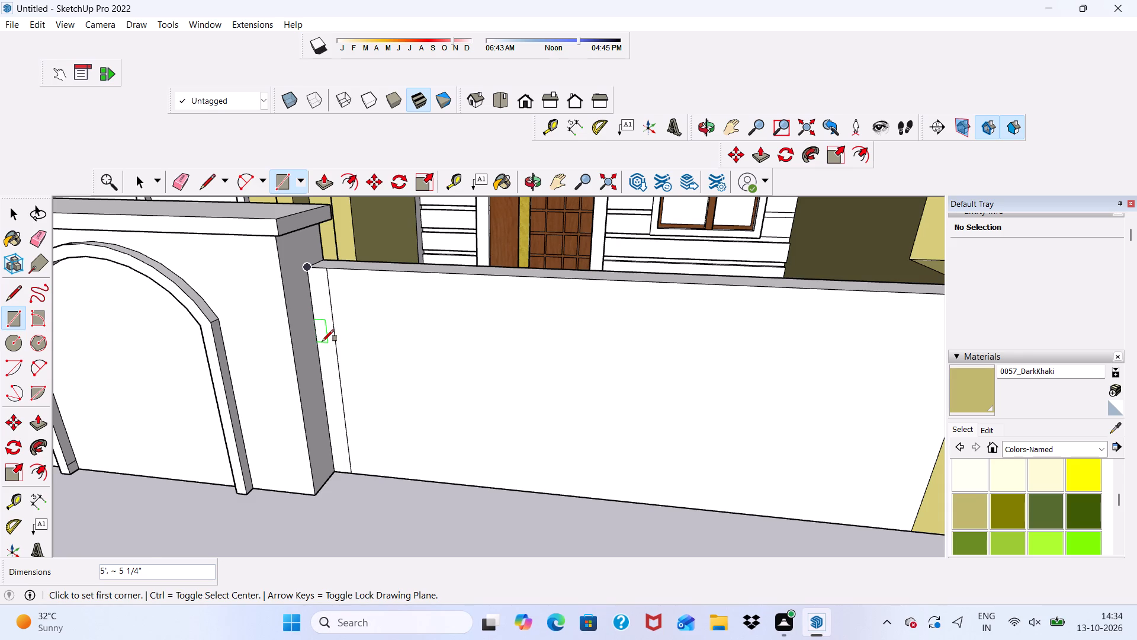
# Draw a rectangle about 6 3/4" high along the front wall's top edge, from the gate block to the khaki pillar.
pyautogui.scroll(-2, 324, 342)
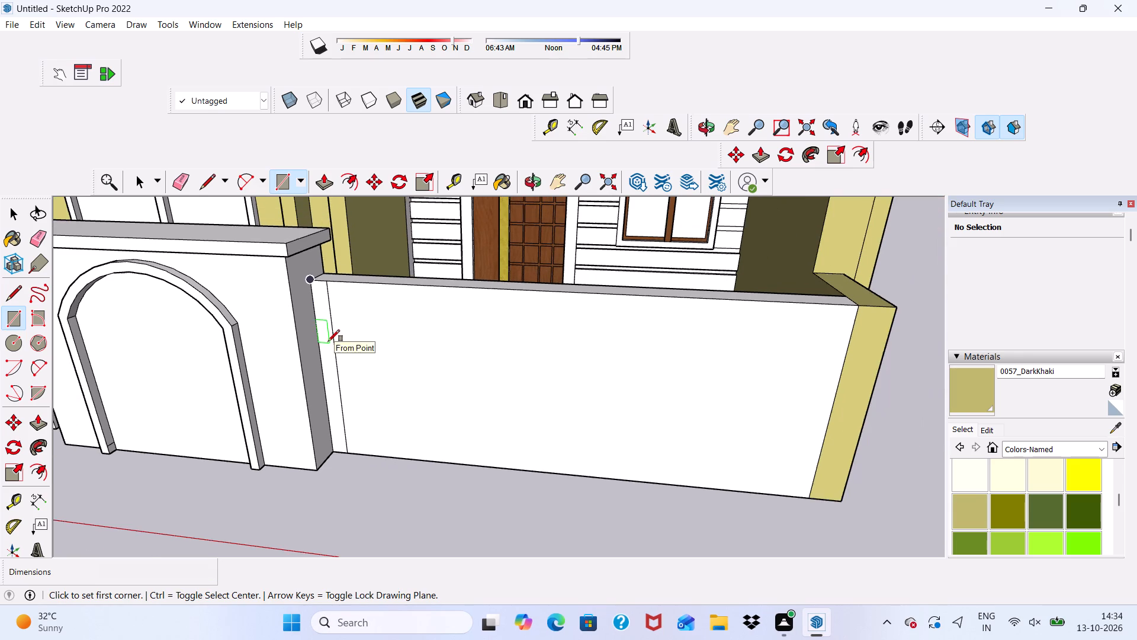
pyautogui.moveTo(329, 341); pyautogui.dragTo(390, 310, button='middle')
pyautogui.scroll(5, 394, 248)
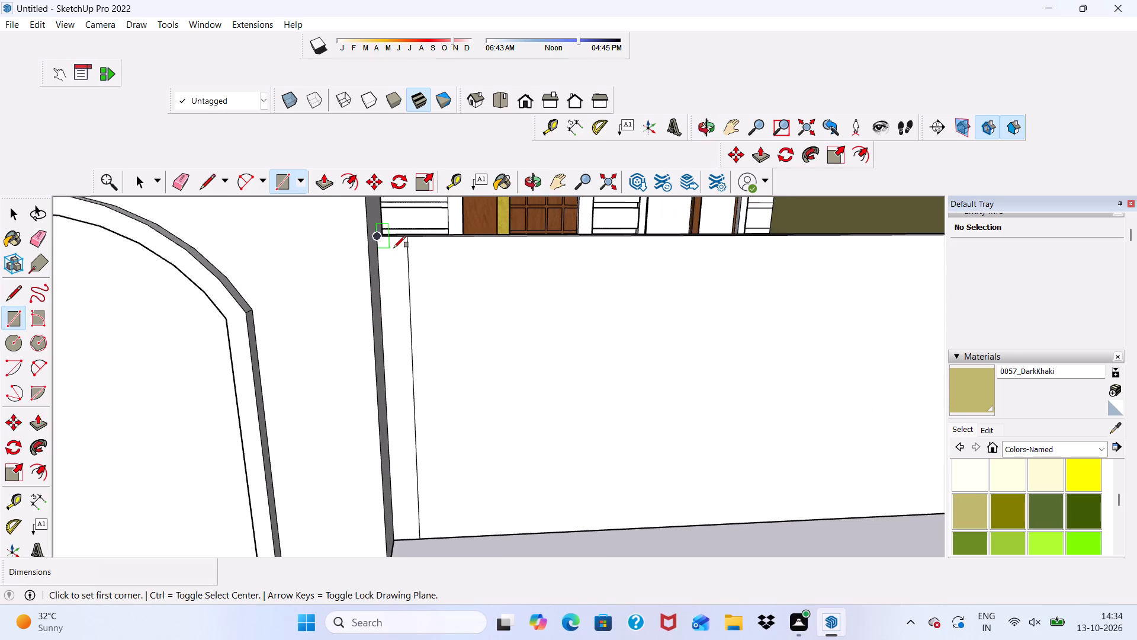
pyautogui.scroll(2, 384, 242)
pyautogui.click(374, 238)
pyautogui.scroll(-10, 454, 302)
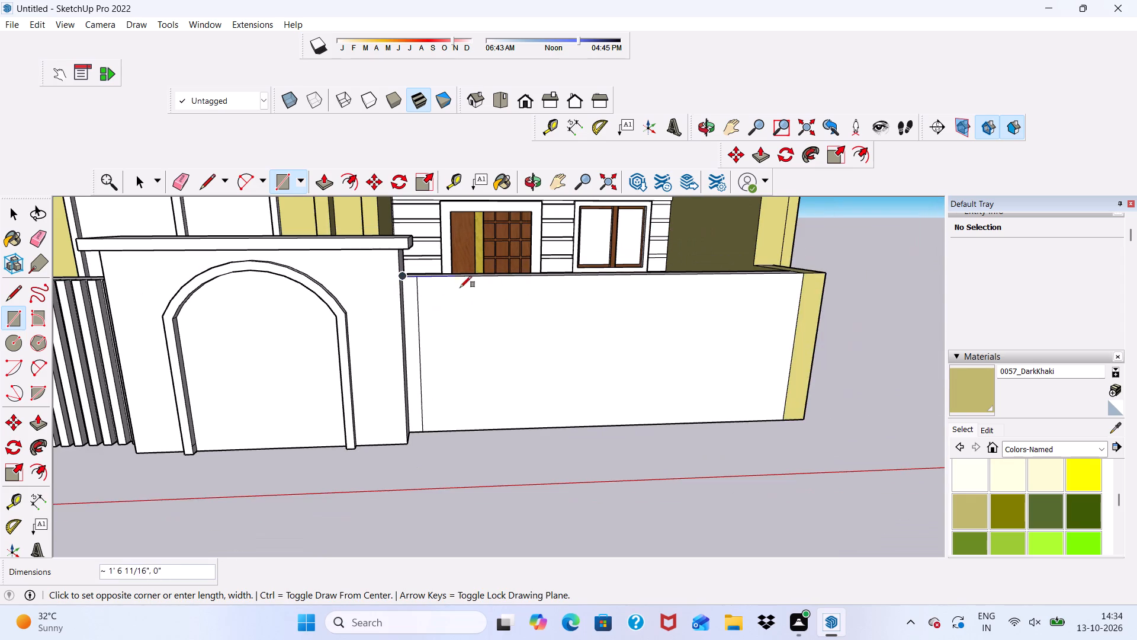
pyautogui.scroll(5, 788, 293)
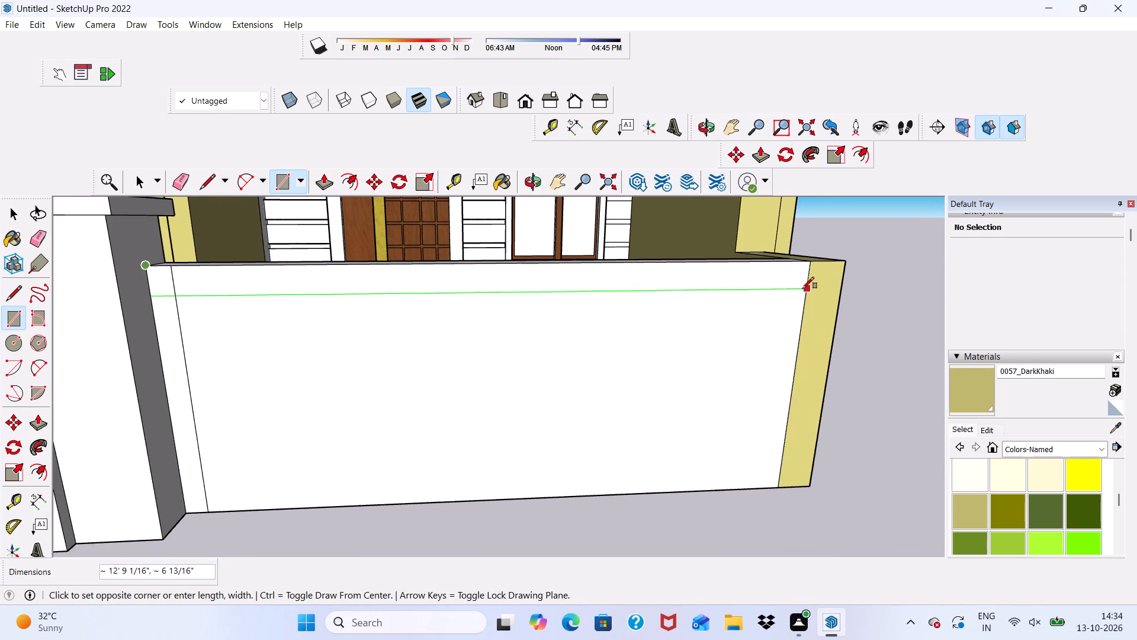
pyautogui.scroll(5, 804, 288)
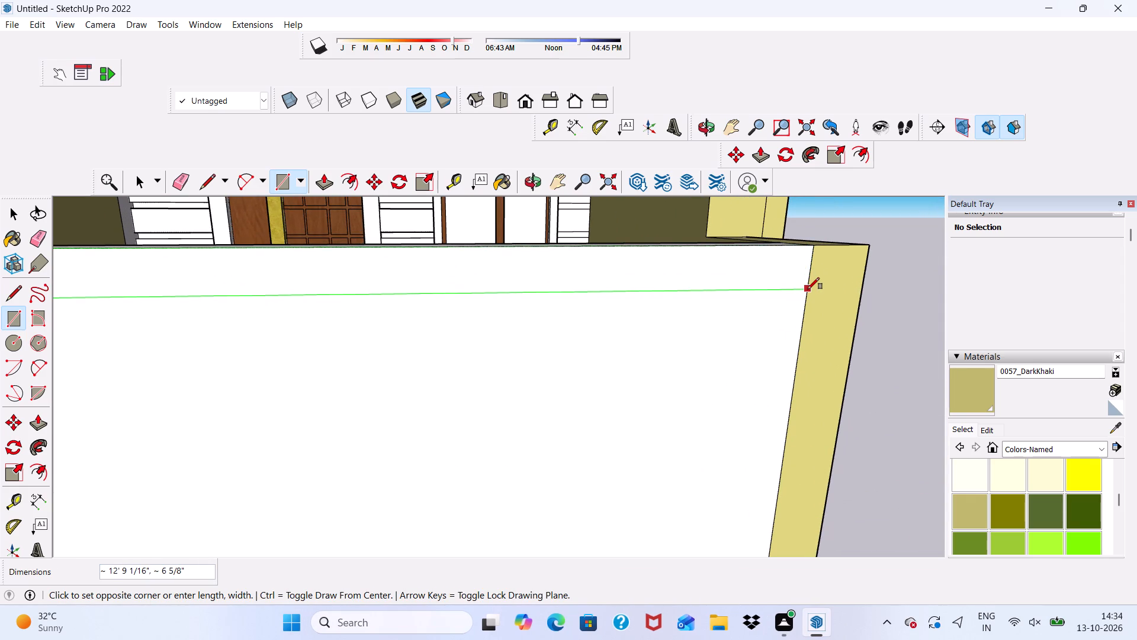
pyautogui.click(805, 290)
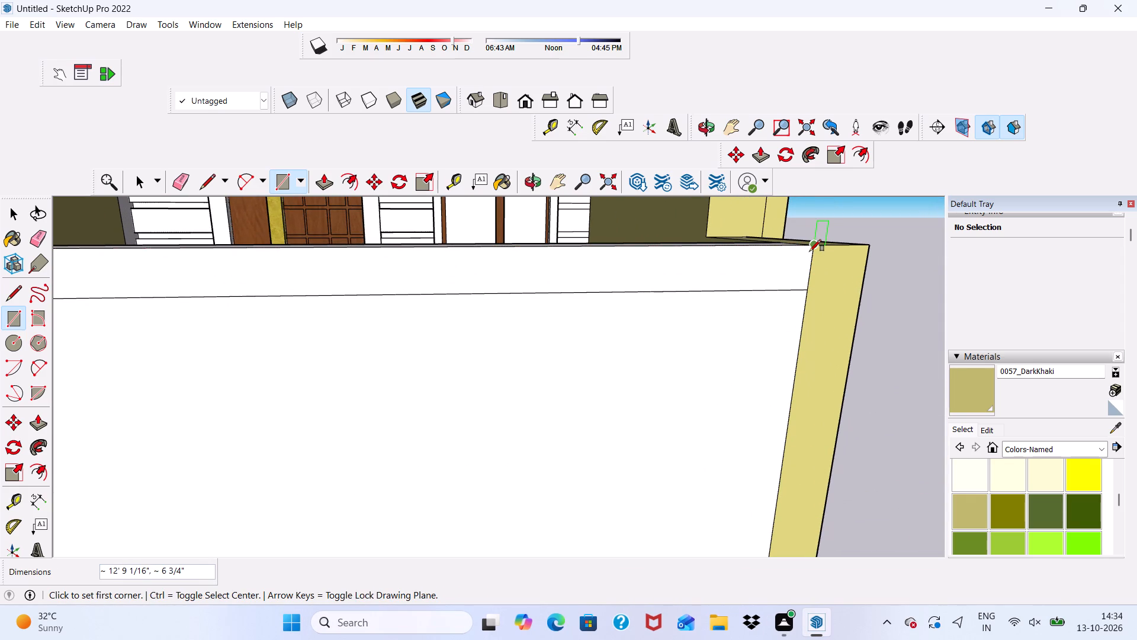
# Draw a full-height rectangle about 7" wide on the front wall's face, against the khaki end pillar.
pyautogui.moveTo(810, 251); pyautogui.dragTo(804, 251)
pyautogui.scroll(-9, 468, 321)
pyautogui.scroll(2, 586, 369)
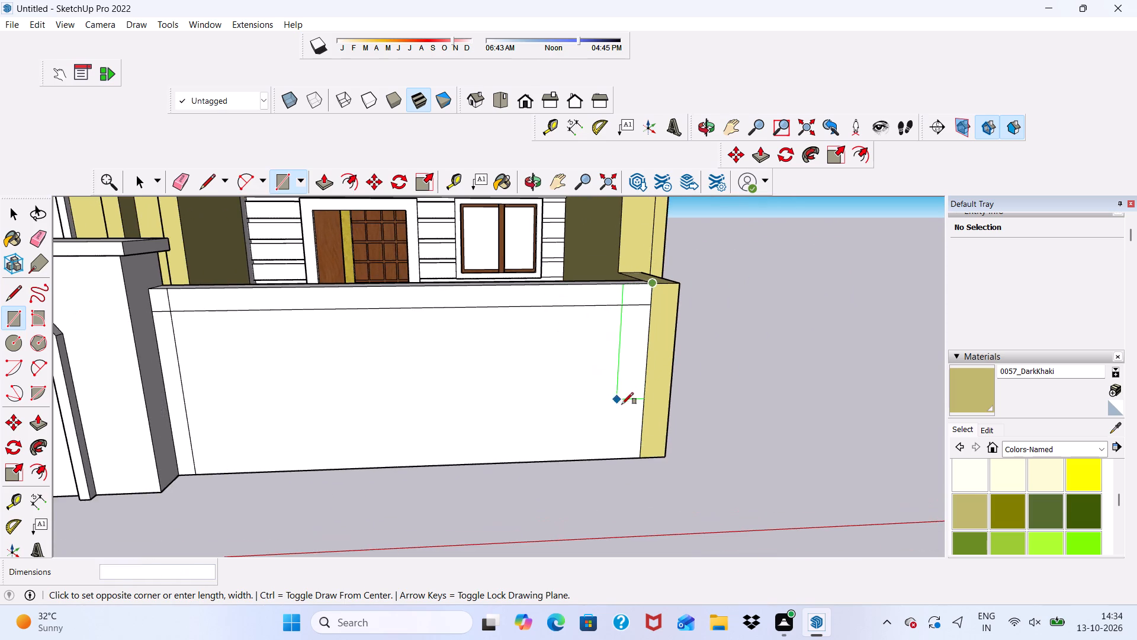
pyautogui.scroll(2, 641, 430)
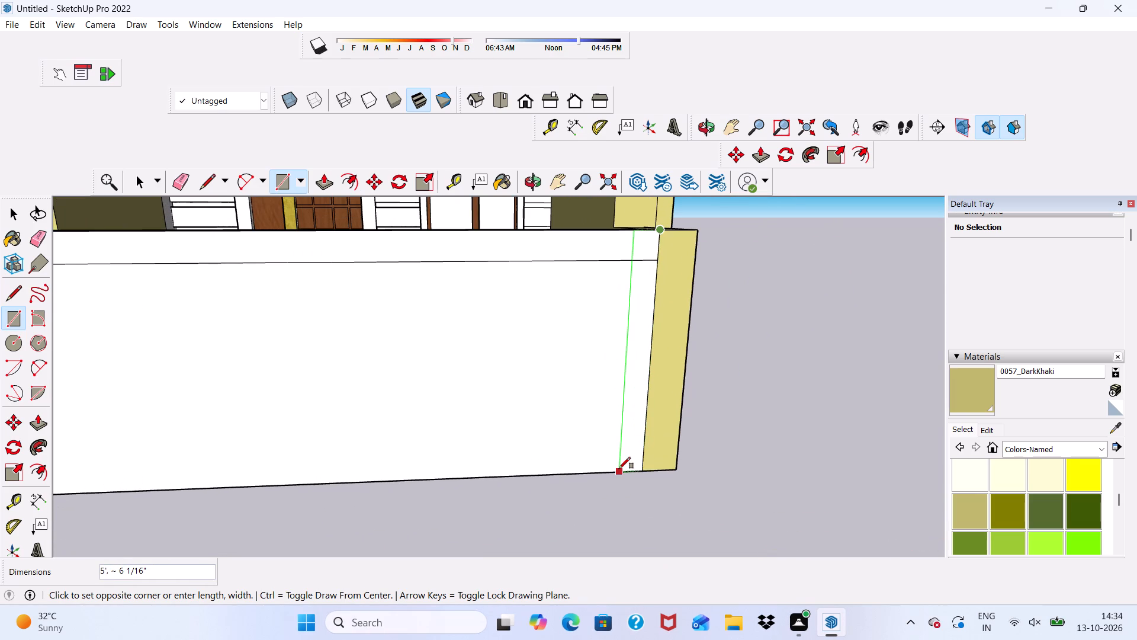
pyautogui.click(615, 472)
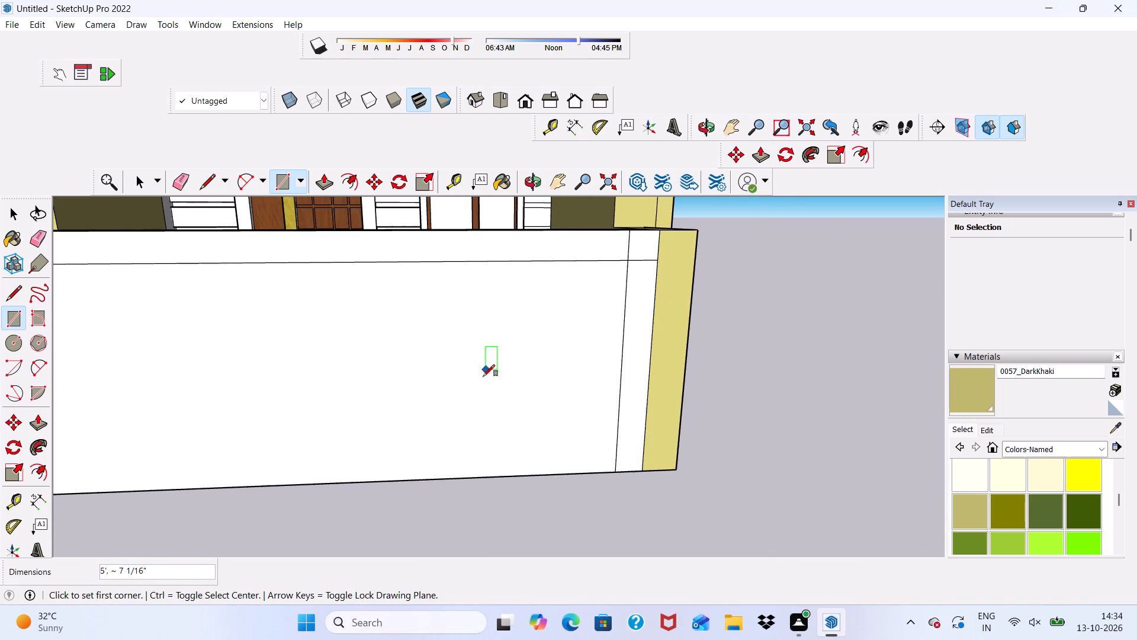
# Draw a rectangle about 7 9/16" high along the front wall's base, from the gate block to the khaki pillar.
pyautogui.scroll(-5, 461, 394)
pyautogui.scroll(6, 287, 431)
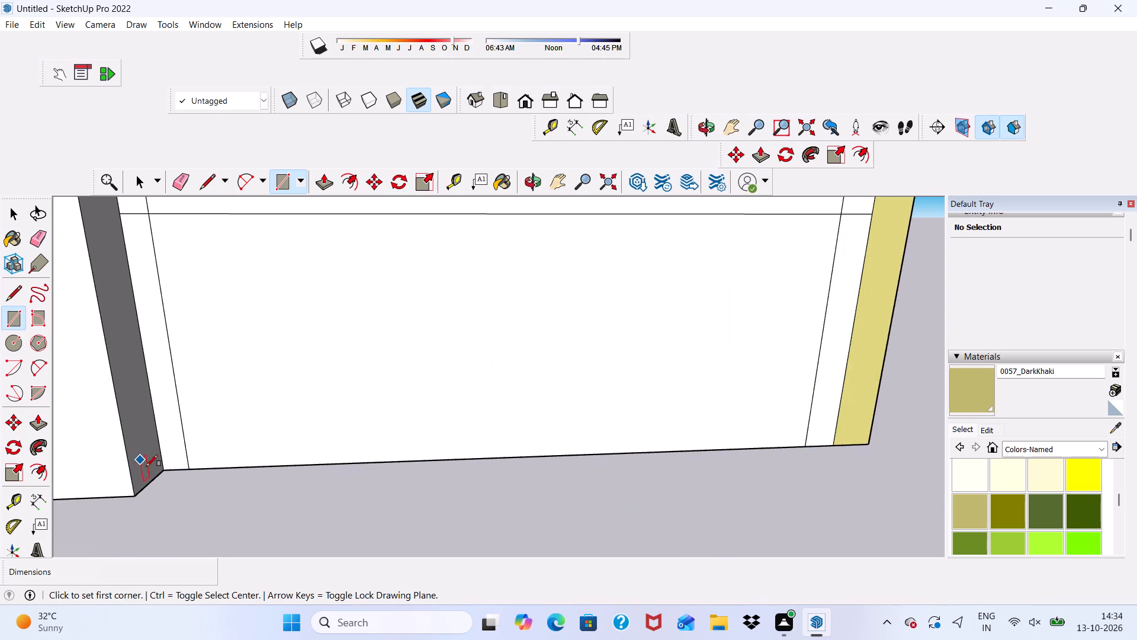
pyautogui.scroll(3, 153, 473)
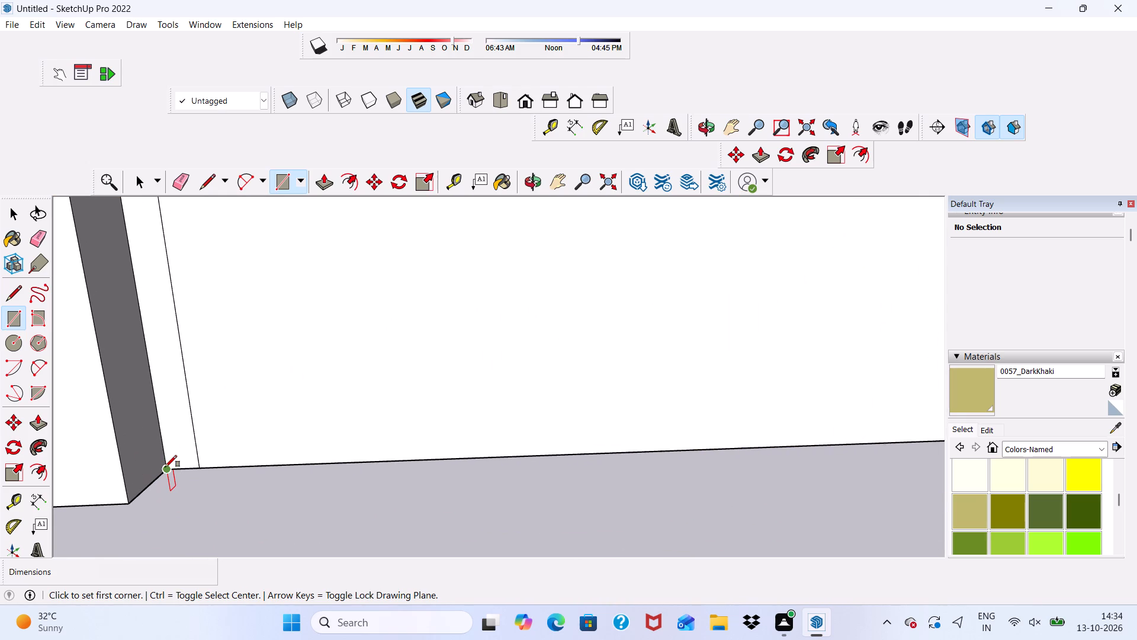
pyautogui.click(165, 469)
pyautogui.scroll(-6, 227, 430)
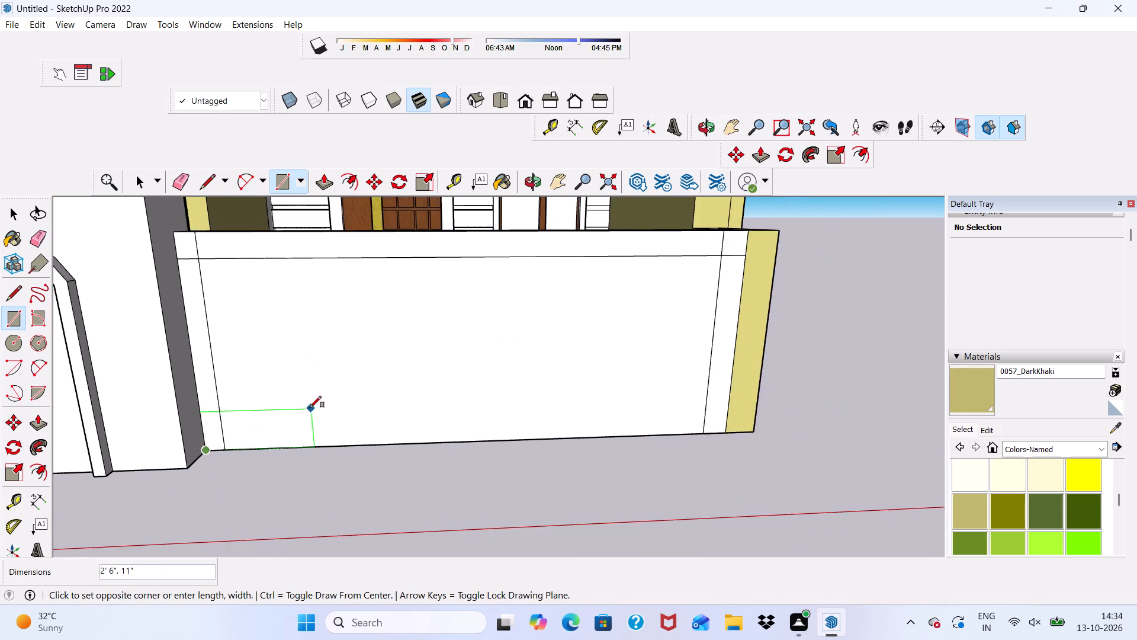
pyautogui.scroll(-3, 209, 402)
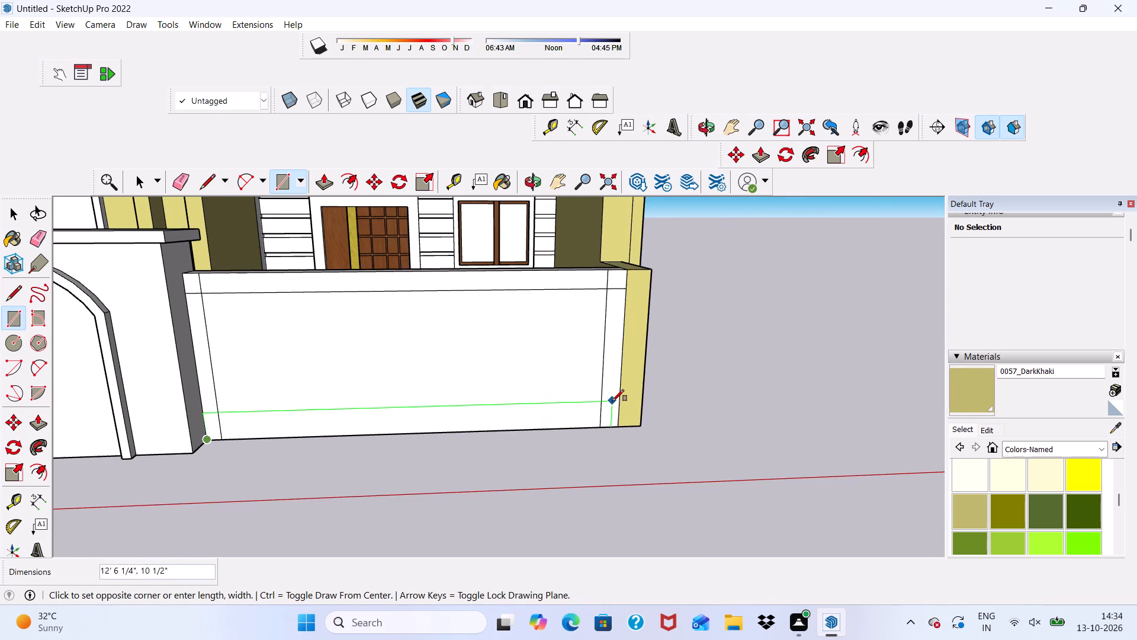
pyautogui.click(619, 408)
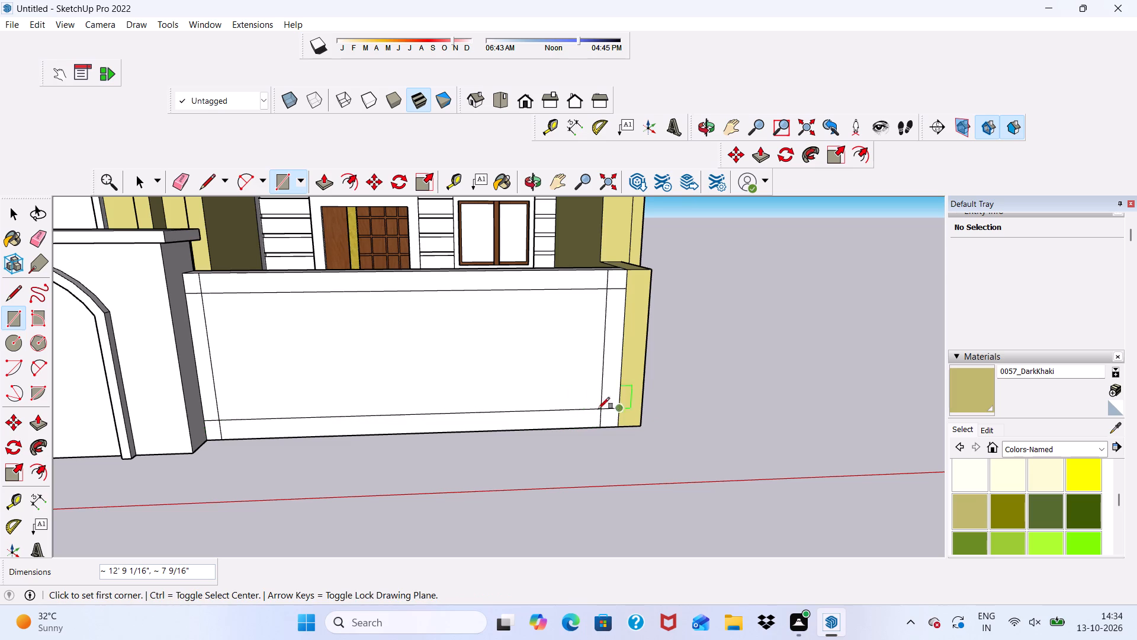
# Erase the overlapping border line segments at the front wall's four corners, leaving one inset rectangular panel outline.
pyautogui.click(176, 193)
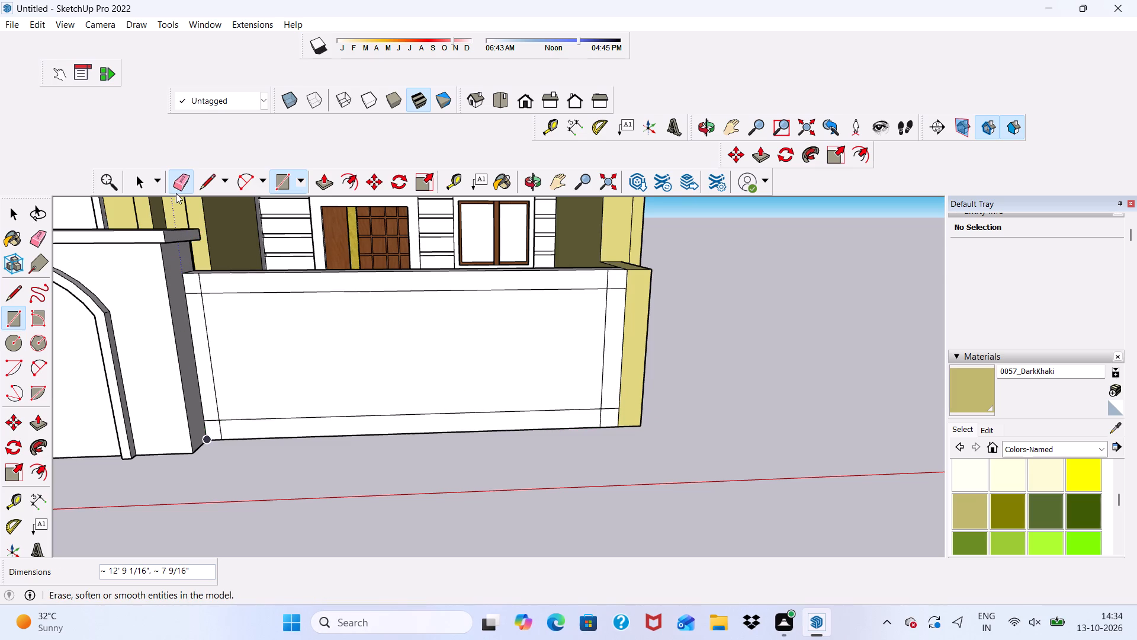
pyautogui.scroll(3, 183, 285)
pyautogui.moveTo(210, 277); pyautogui.dragTo(204, 284)
pyautogui.click(203, 287)
pyautogui.moveTo(203, 289); pyautogui.dragTo(203, 291)
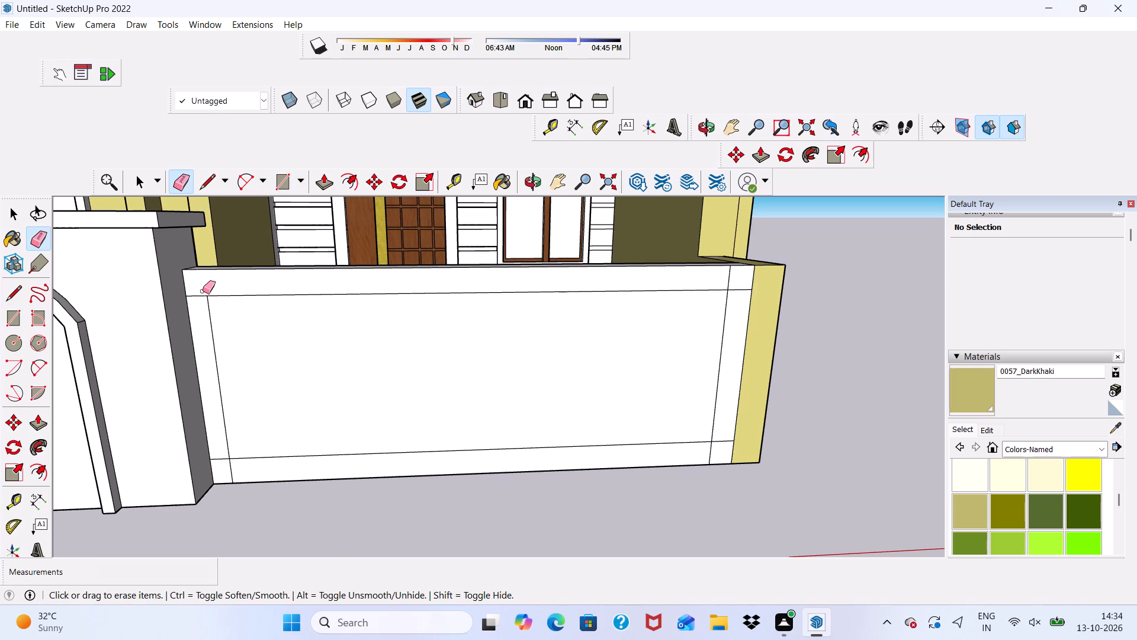
pyautogui.moveTo(203, 291); pyautogui.dragTo(206, 312)
pyautogui.moveTo(723, 280); pyautogui.dragTo(740, 290)
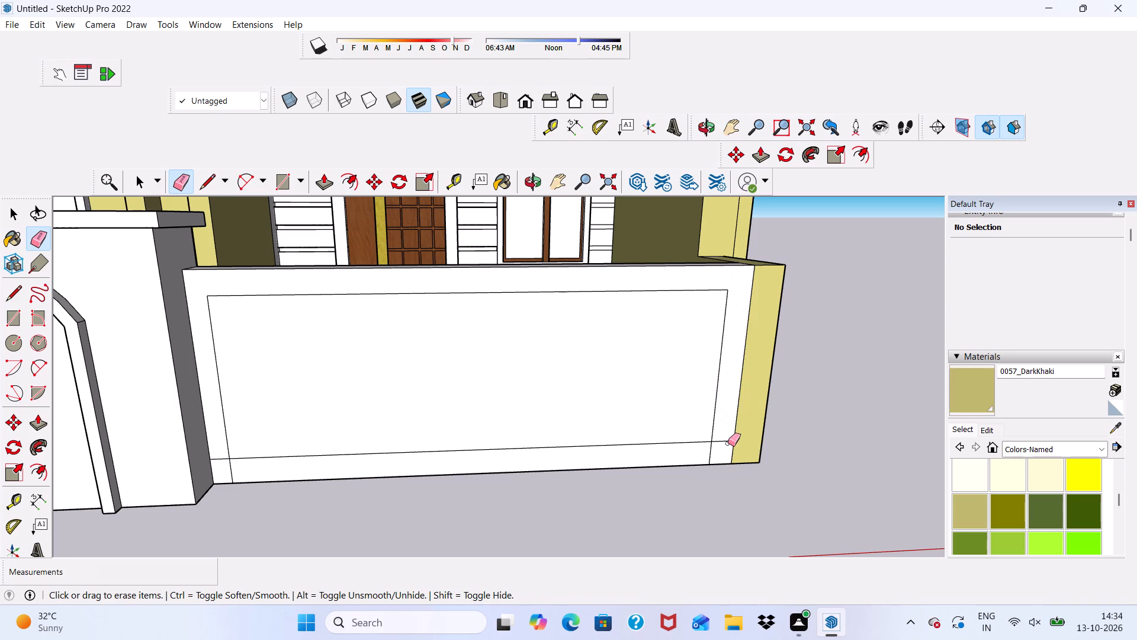
pyautogui.moveTo(723, 439); pyautogui.dragTo(716, 456)
pyautogui.click(707, 457)
pyautogui.scroll(5, 196, 504)
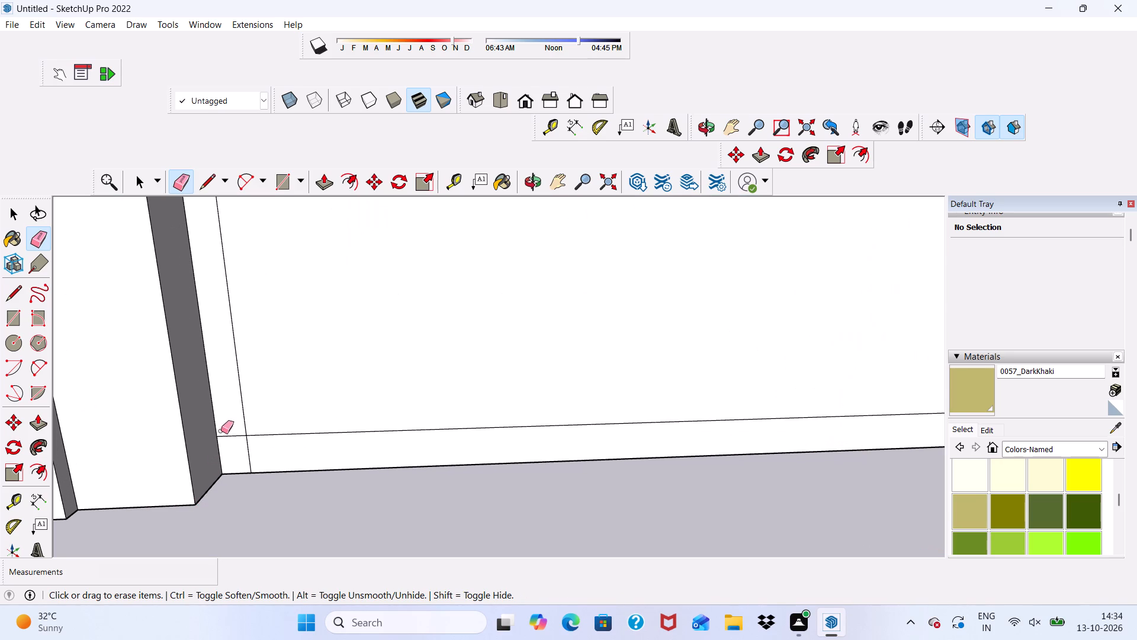
pyautogui.moveTo(221, 431); pyautogui.dragTo(243, 460)
pyautogui.moveTo(252, 460); pyautogui.dragTo(242, 459)
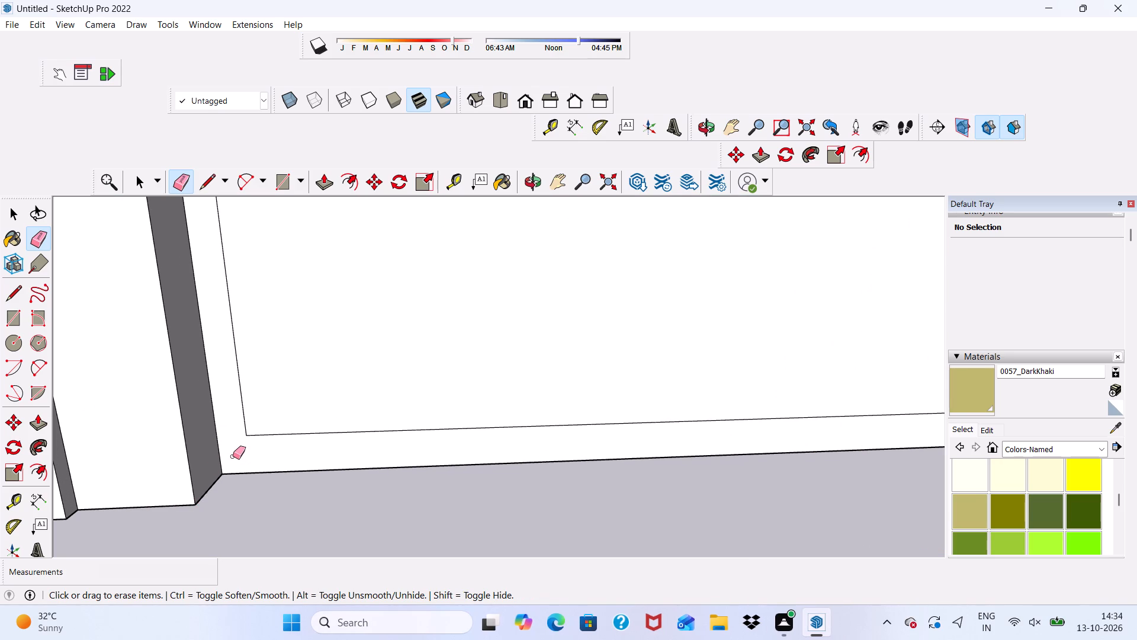
pyautogui.press('space')
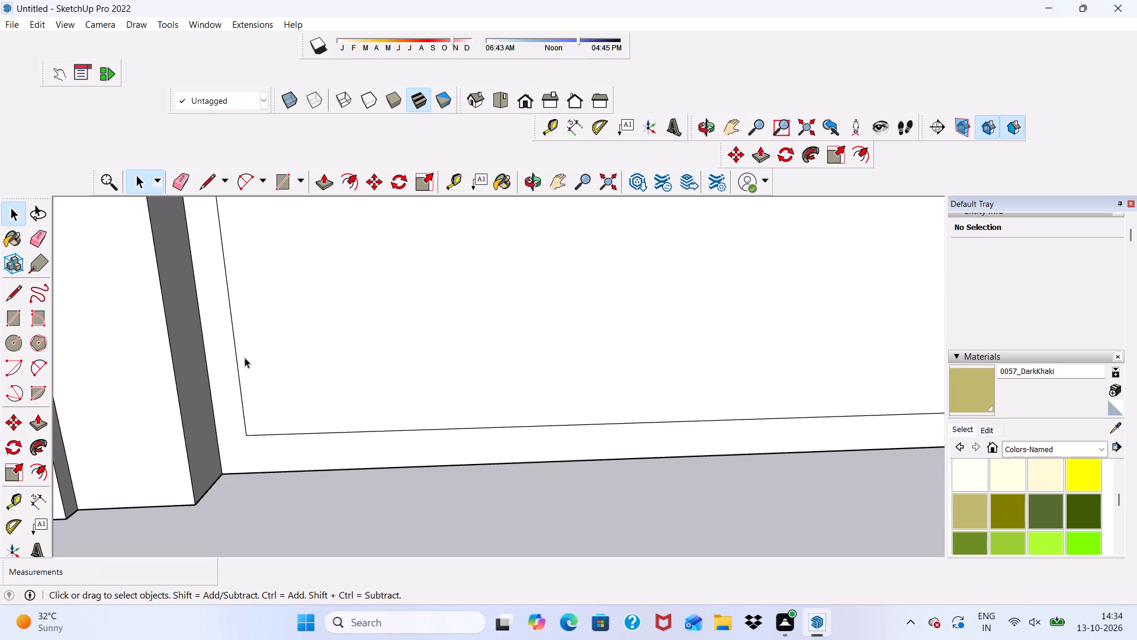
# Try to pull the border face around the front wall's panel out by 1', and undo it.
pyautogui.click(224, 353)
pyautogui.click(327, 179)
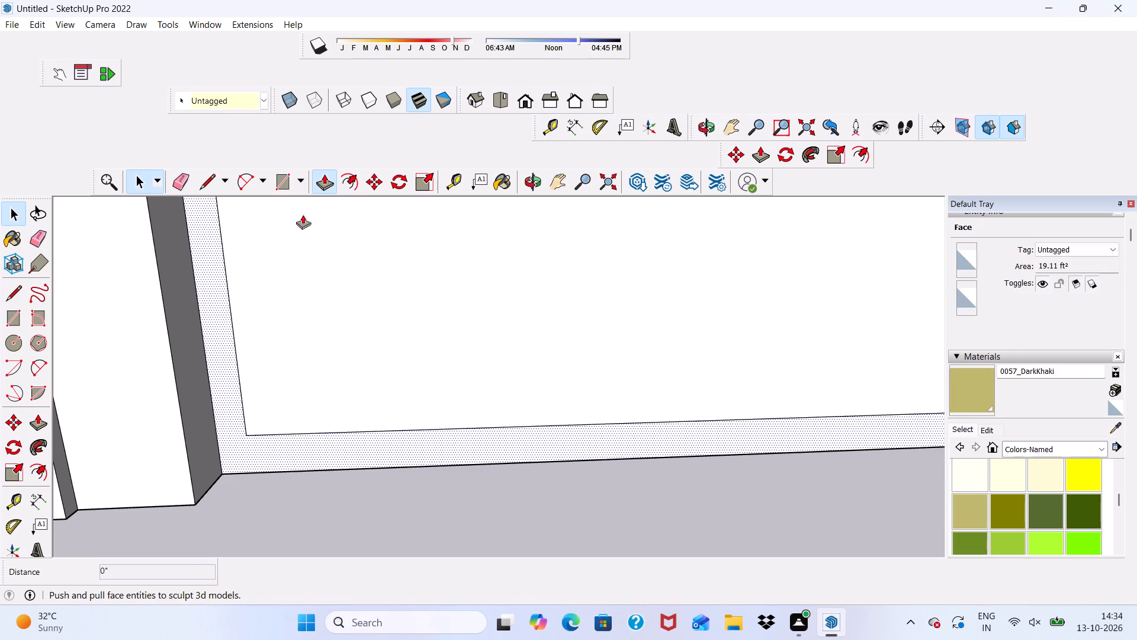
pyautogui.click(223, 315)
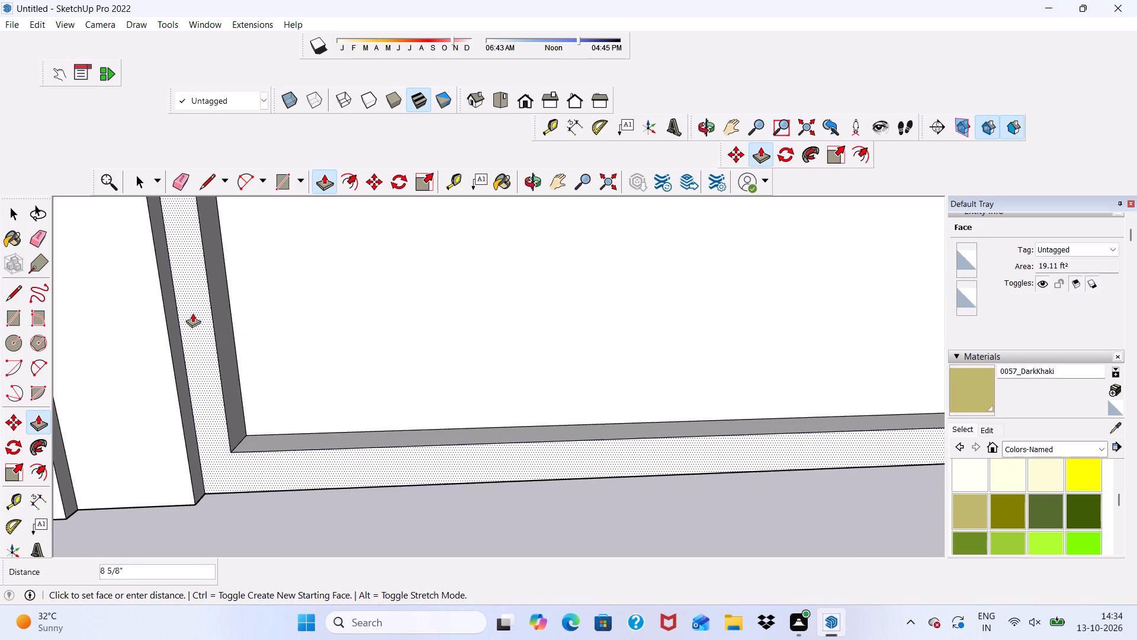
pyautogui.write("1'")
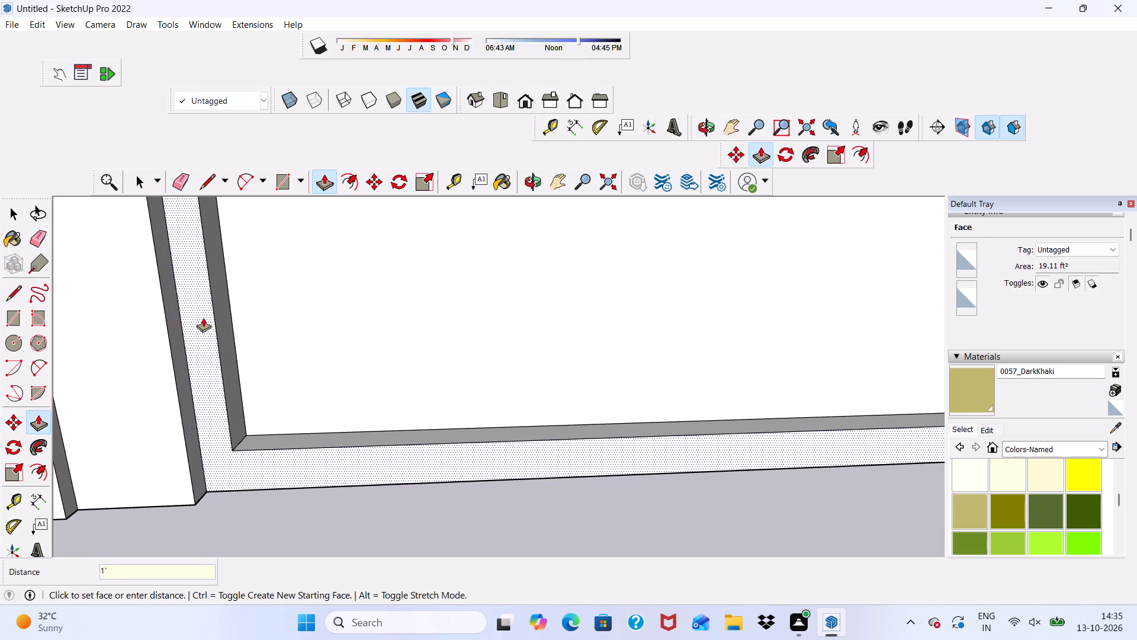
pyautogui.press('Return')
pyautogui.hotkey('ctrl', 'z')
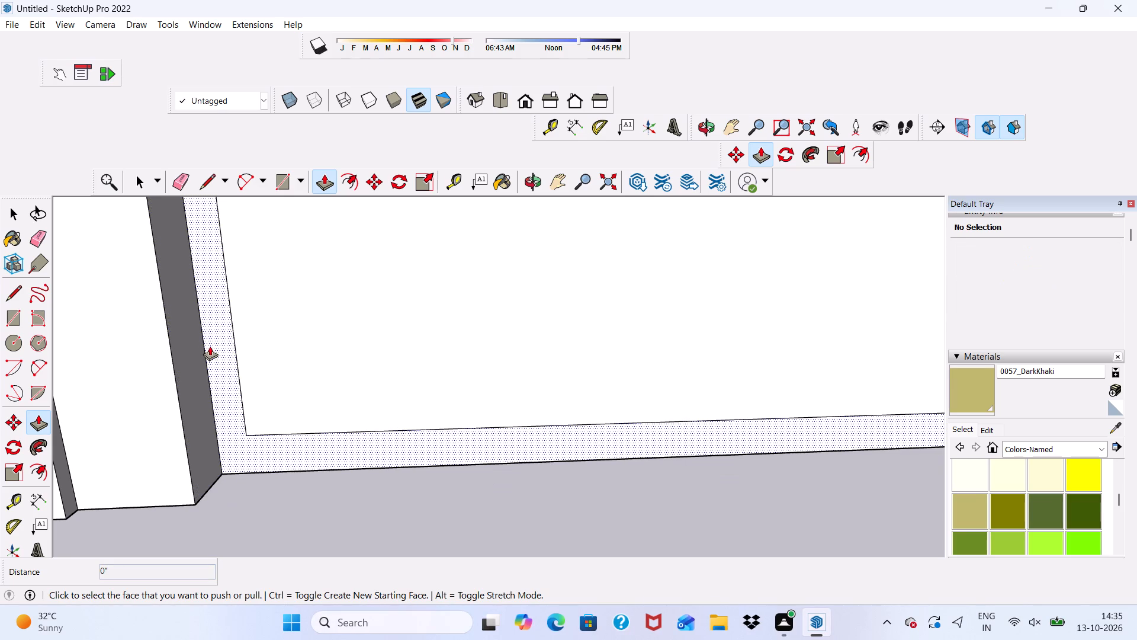
# Pull the border face around the front wall's panel out by 6" with Push/Pull.
pyautogui.click(220, 345)
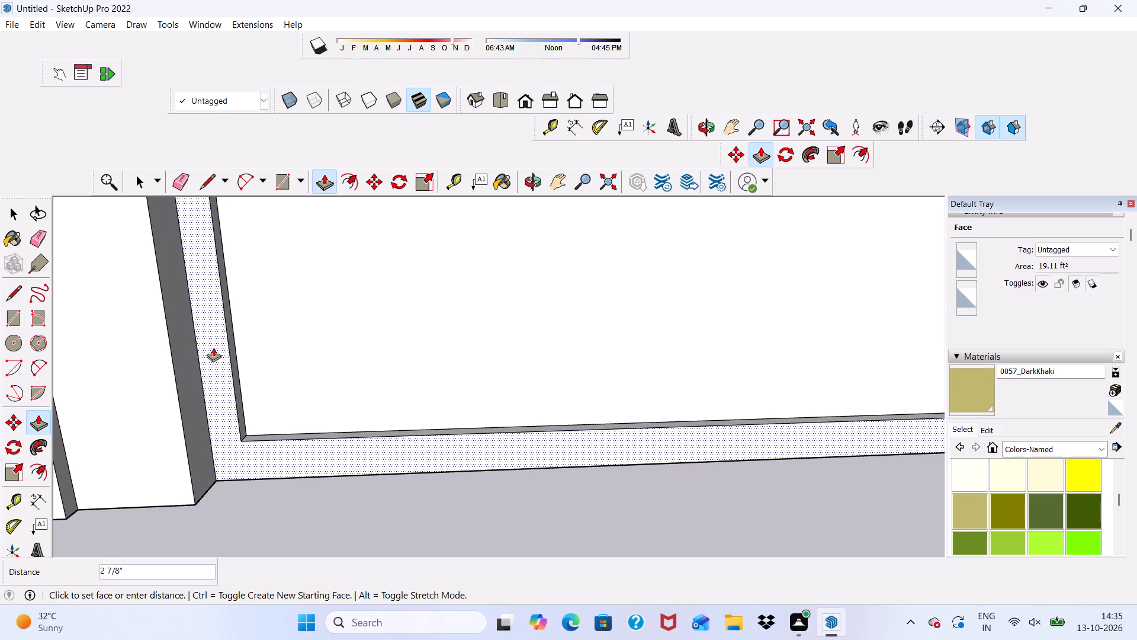
pyautogui.press('6')
pyautogui.hotkey('shift', '"')
pyautogui.press('Return')
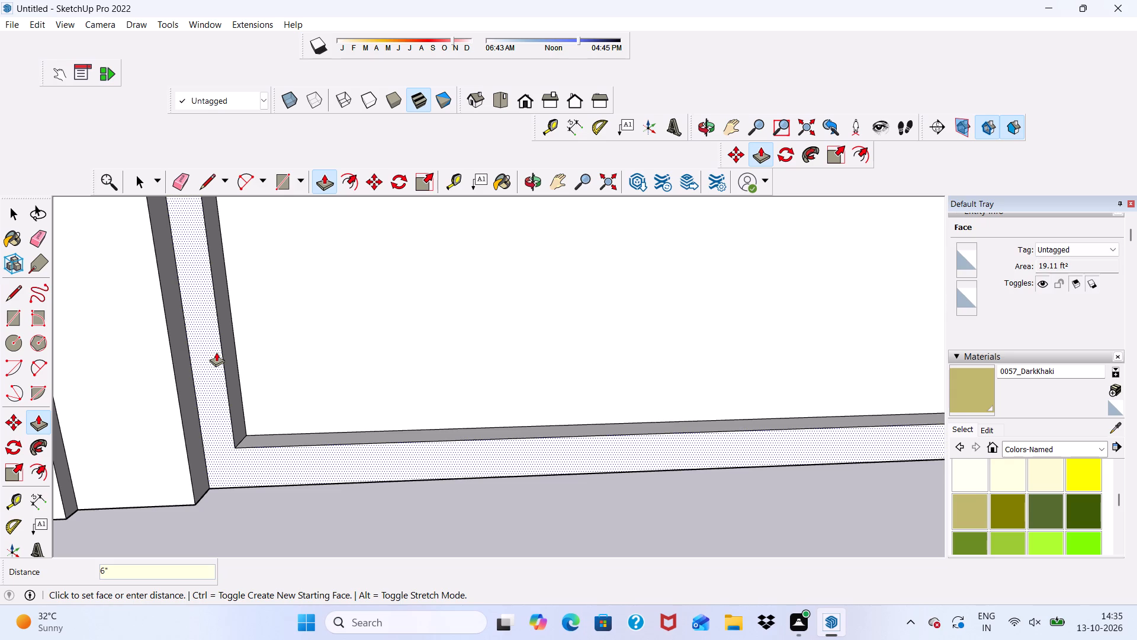
pyautogui.press('space')
# Draw a horizontal rectangle about 3 7/8" high across the recessed panel's full width, slightly below its top edge.
pyautogui.scroll(-5, 415, 279)
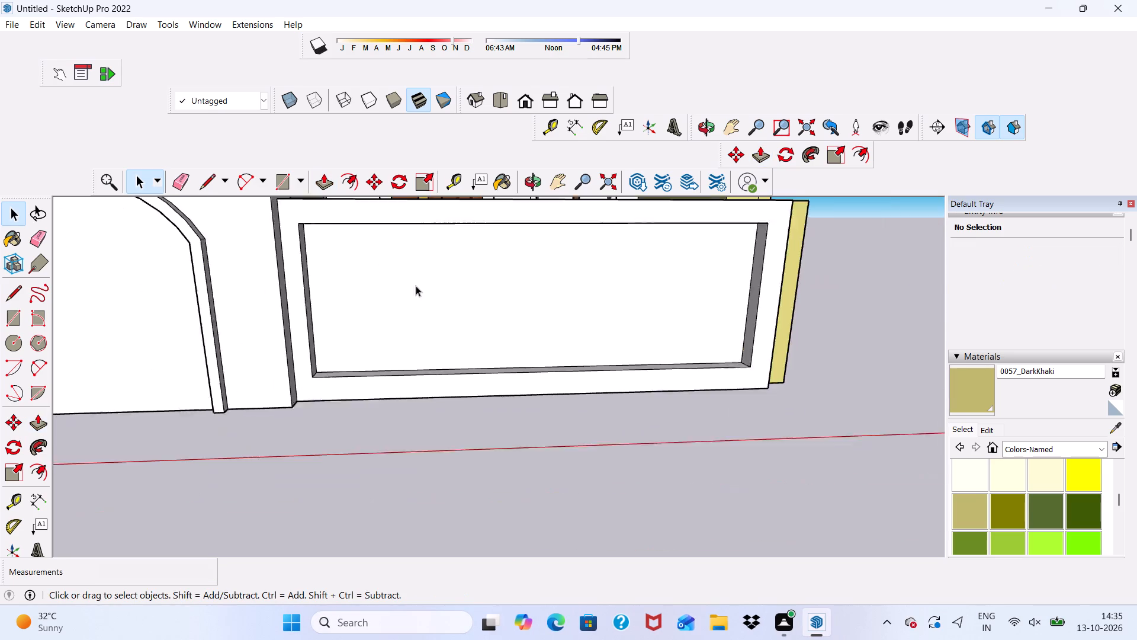
pyautogui.scroll(-2, 416, 286)
pyautogui.scroll(1, 393, 240)
pyautogui.scroll(-5, 415, 252)
pyautogui.moveTo(451, 265); pyautogui.dragTo(396, 235, button='middle')
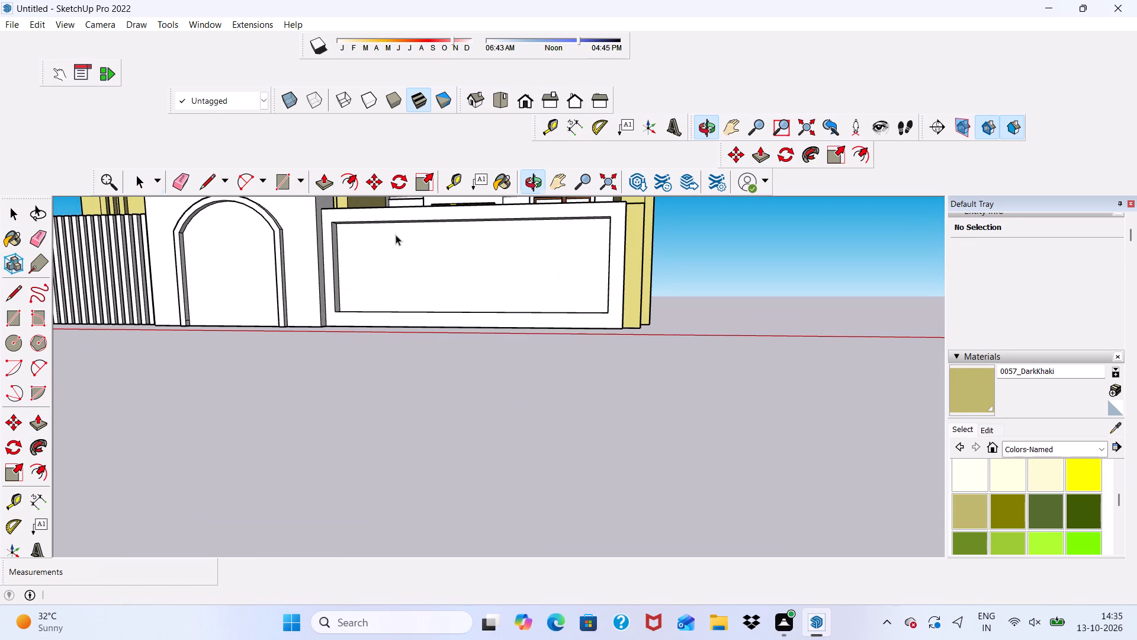
pyautogui.moveTo(284, 172); pyautogui.dragTo(286, 180)
pyautogui.scroll(3, 375, 241)
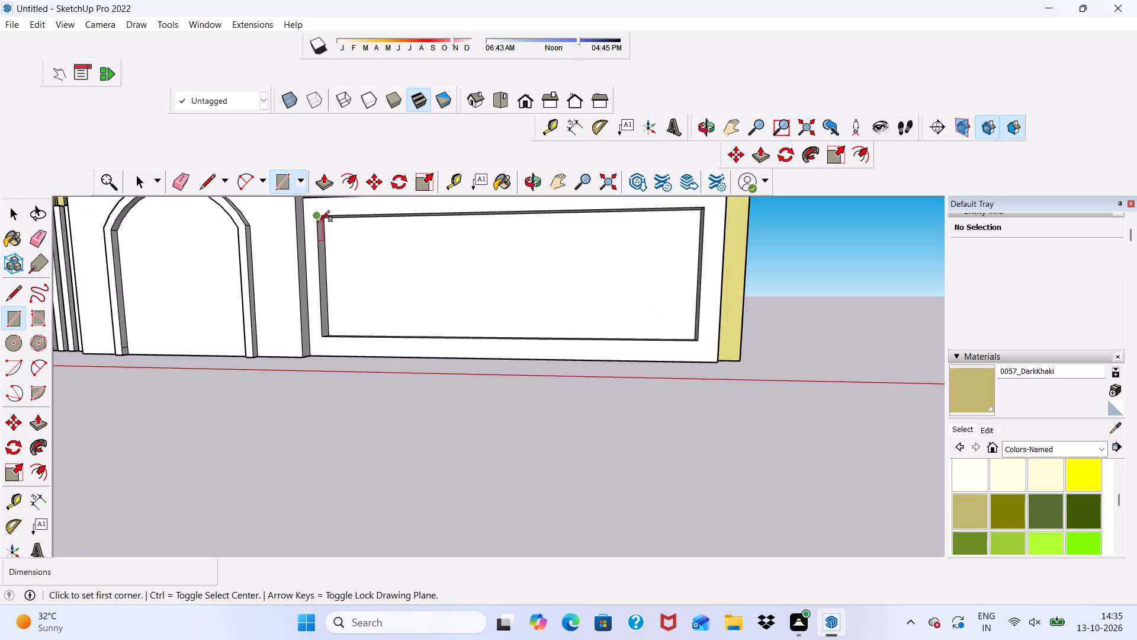
pyautogui.scroll(12, 318, 222)
pyautogui.click(326, 257)
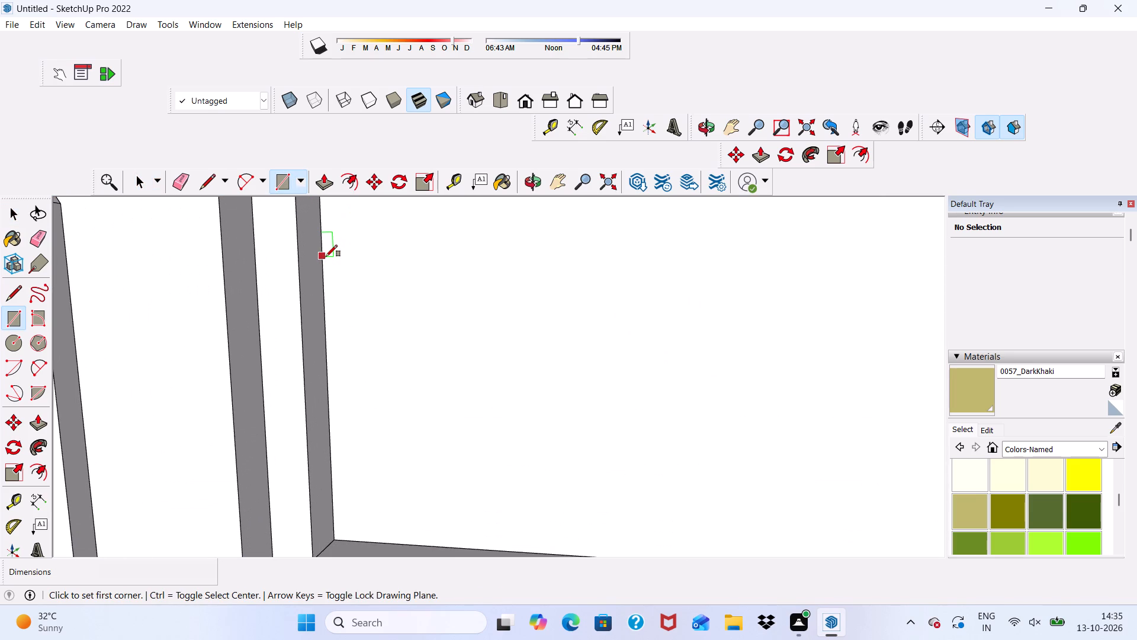
pyautogui.scroll(-13, 383, 268)
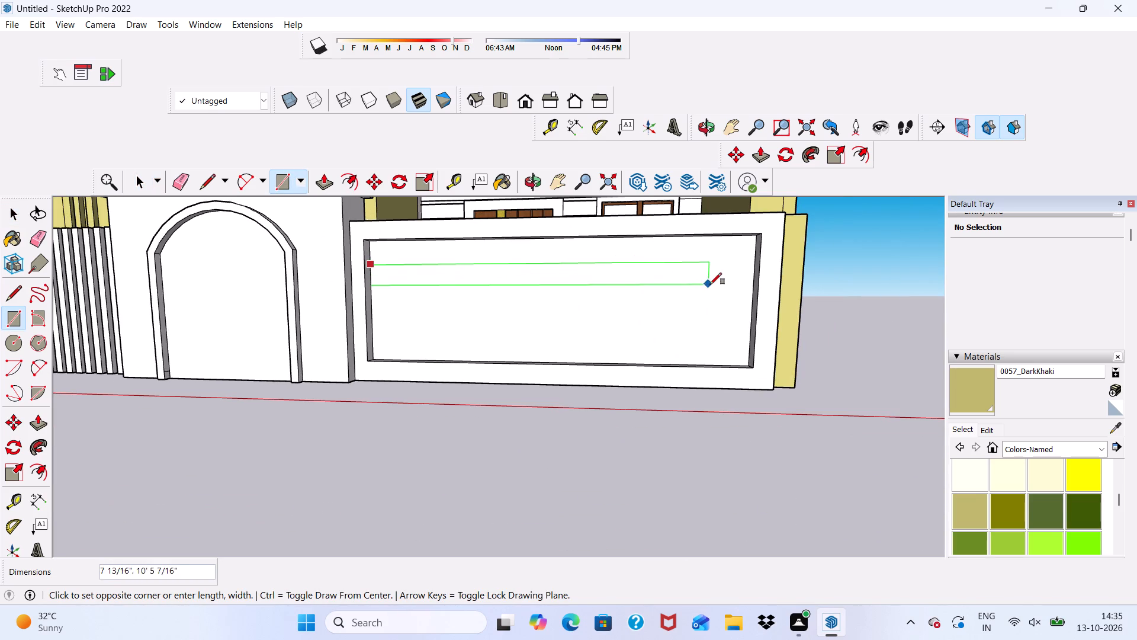
pyautogui.scroll(5, 696, 282)
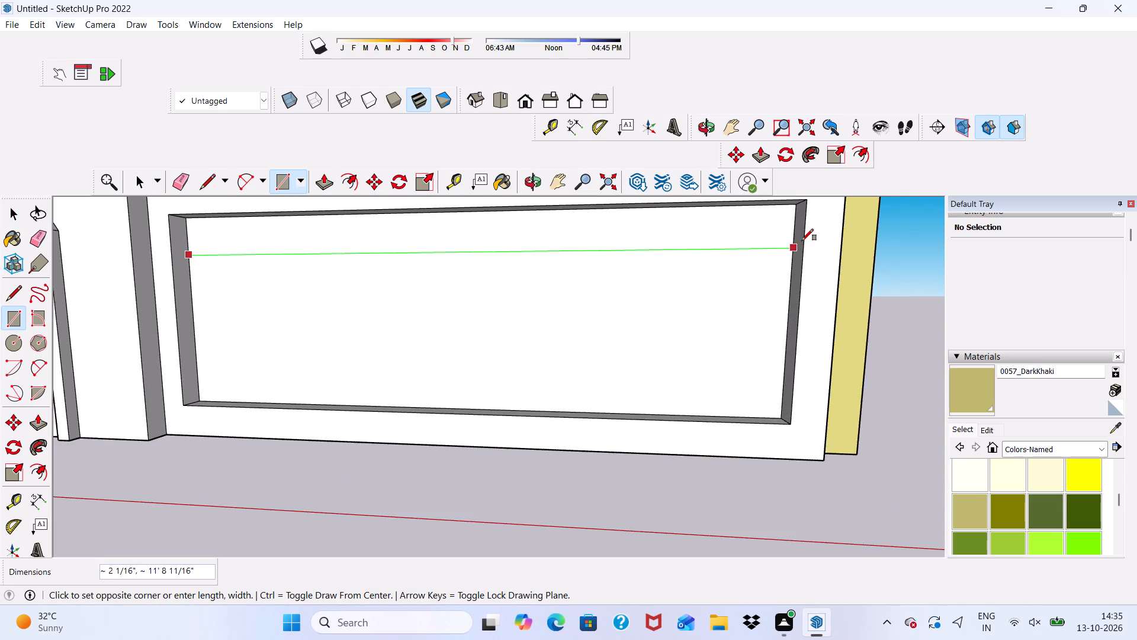
pyautogui.scroll(4, 802, 241)
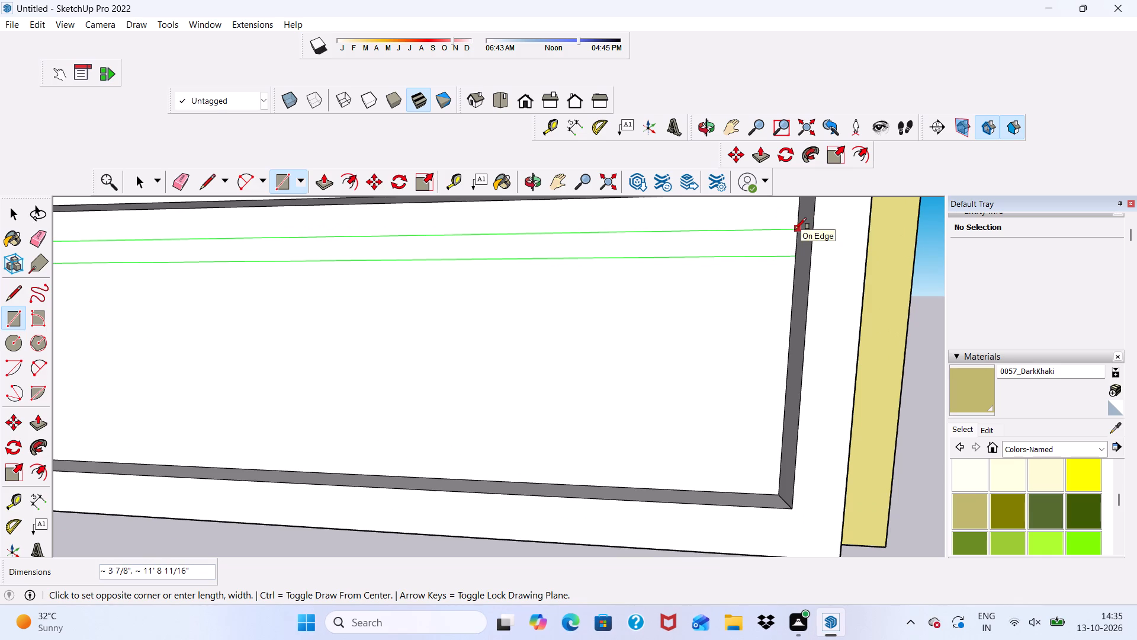
pyautogui.click(795, 229)
# Draw a vertical rectangle about 4 3/16" wide and 3' 9 11/16" high near the recessed panel's middle, from its top edge to its bottom edge.
pyautogui.scroll(-7, 549, 312)
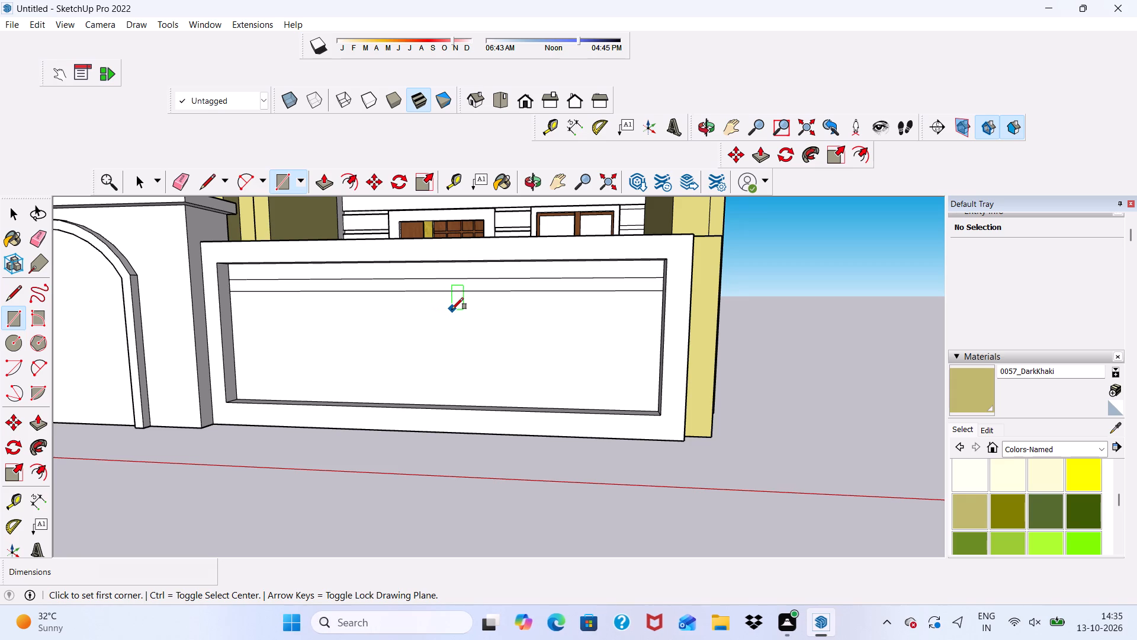
pyautogui.scroll(5, 542, 305)
pyautogui.scroll(-4, 542, 305)
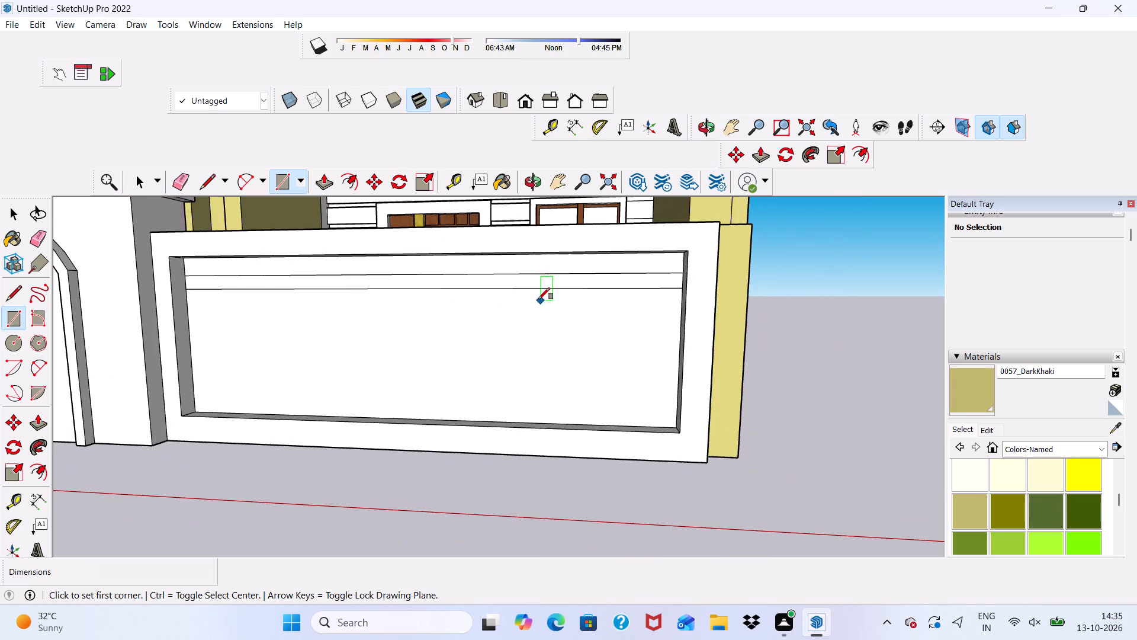
pyautogui.moveTo(442, 263); pyautogui.dragTo(444, 236, button='middle')
pyautogui.scroll(4, 445, 220)
pyautogui.scroll(-5, 445, 220)
pyautogui.scroll(6, 440, 206)
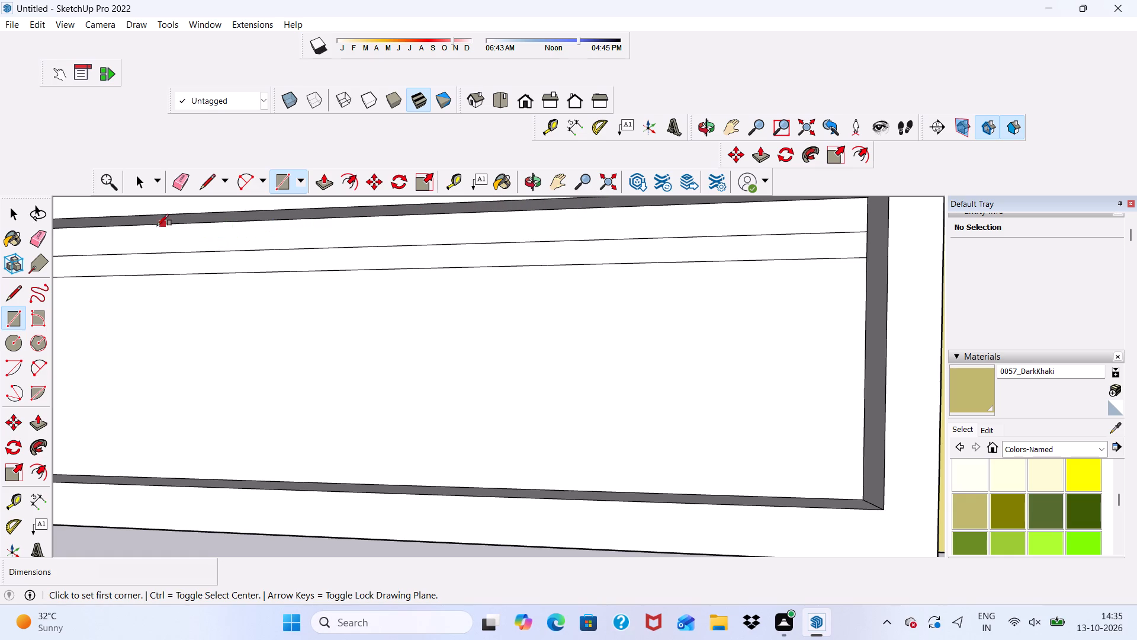
pyautogui.click(402, 211)
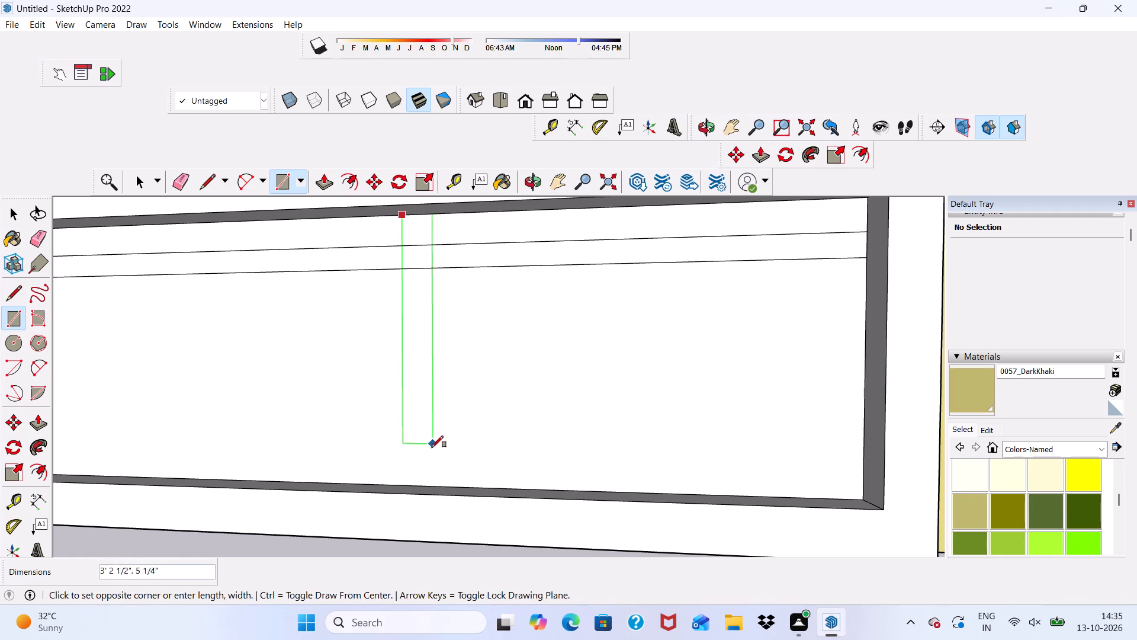
pyautogui.click(427, 485)
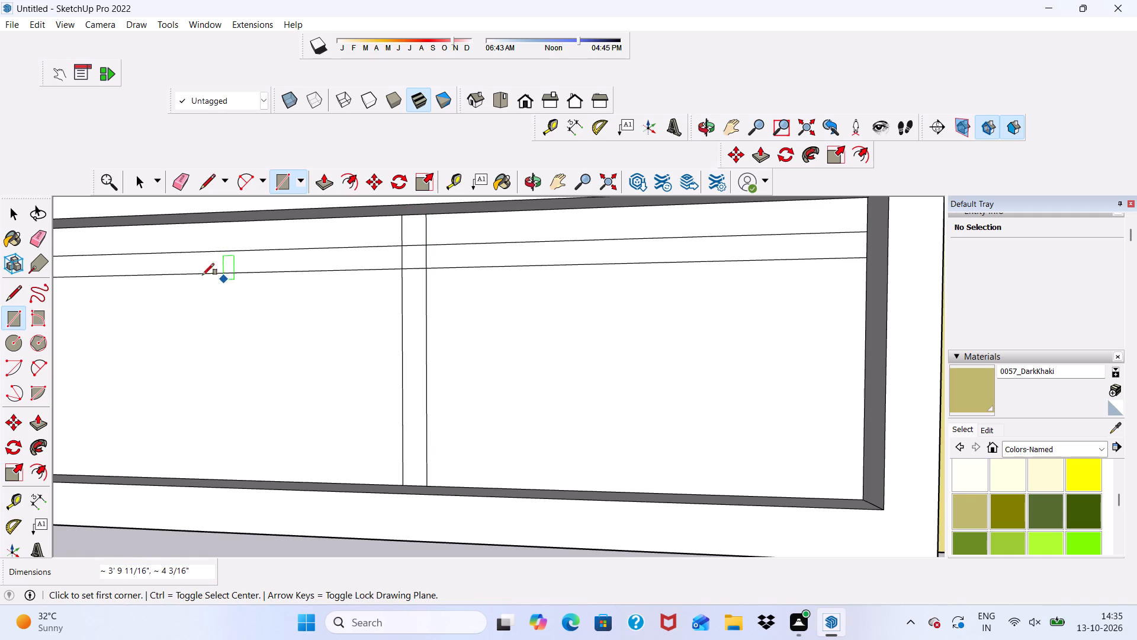
# Erase the vertical strip's two line segments above the horizontal strip, leaving the panel's top band undivided.
pyautogui.click(175, 180)
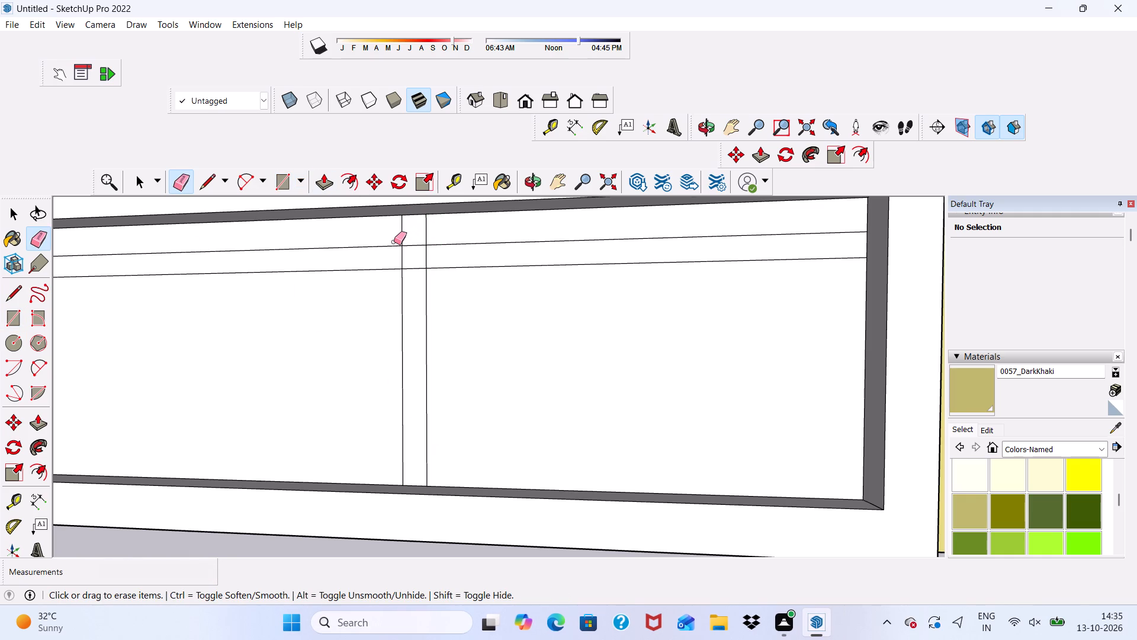
pyautogui.scroll(-6, 394, 242)
pyautogui.moveTo(433, 251); pyautogui.dragTo(421, 292, button='middle')
pyautogui.scroll(5, 367, 308)
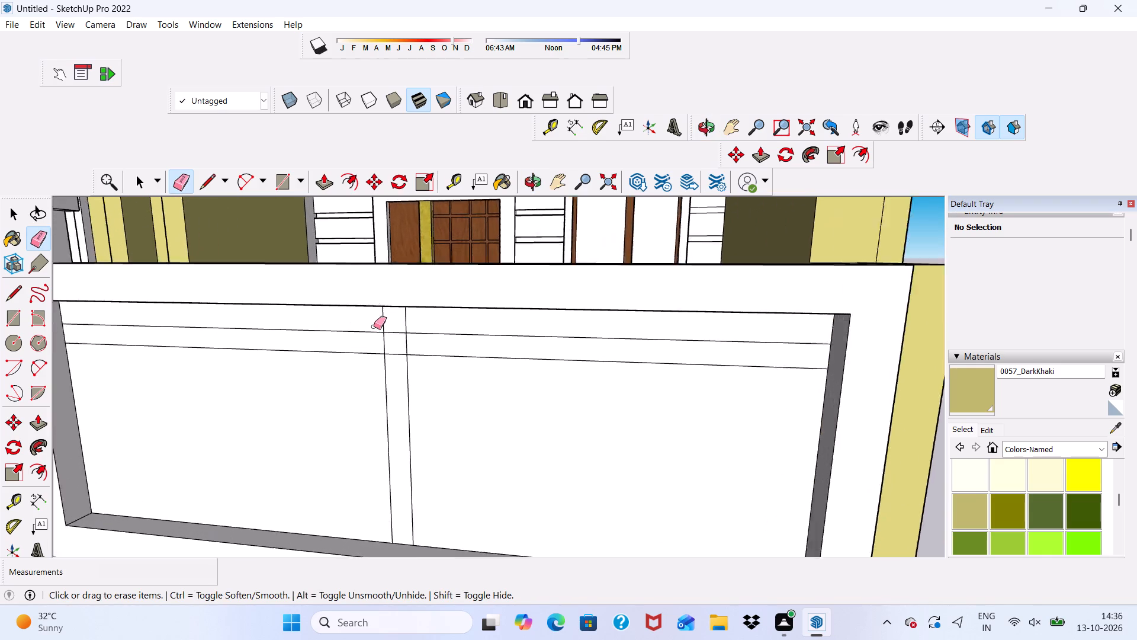
pyautogui.scroll(7, 374, 327)
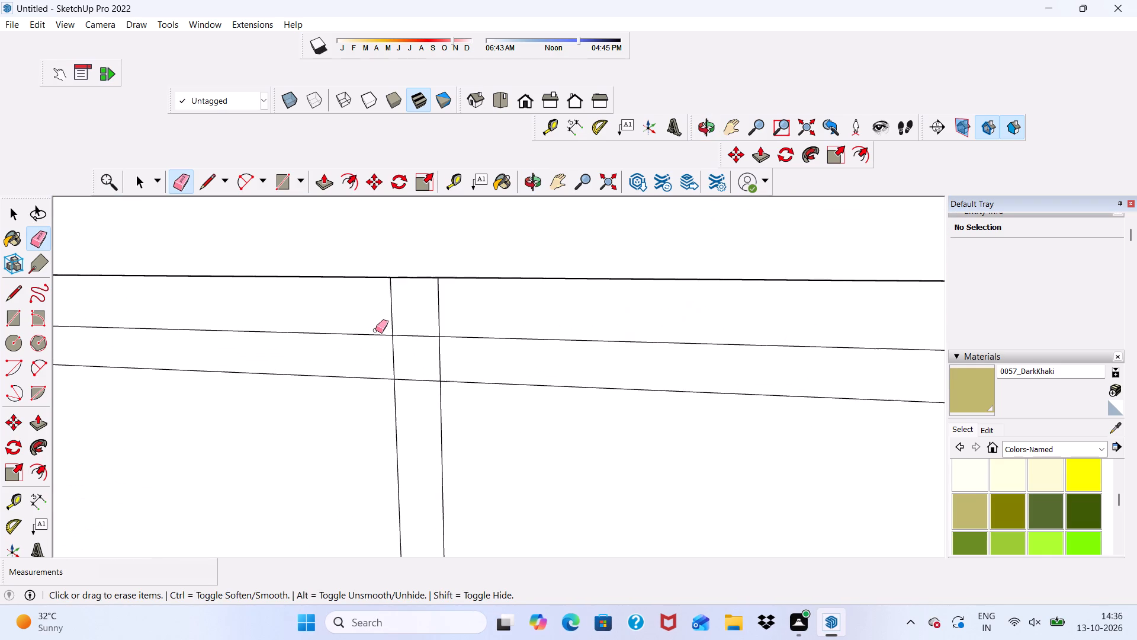
pyautogui.moveTo(380, 317); pyautogui.dragTo(437, 304)
pyautogui.moveTo(444, 302); pyautogui.dragTo(419, 311)
pyautogui.press('space')
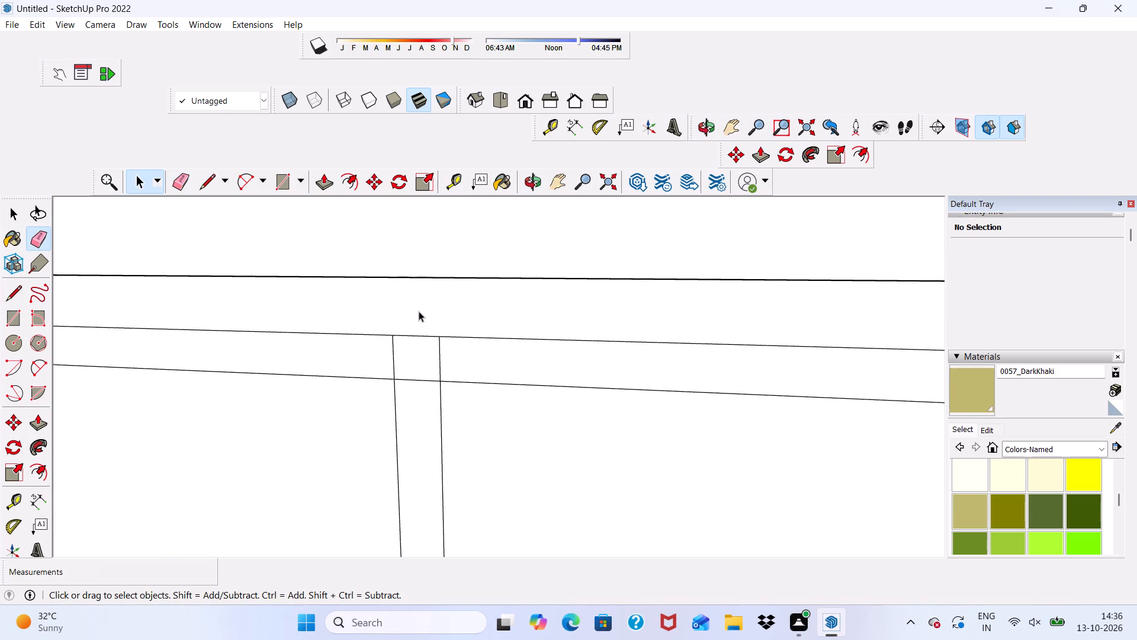
# Push the recessed panel's top band back 9" to the wall's rear face, cutting a long opening through the wall.
pyautogui.click(422, 316)
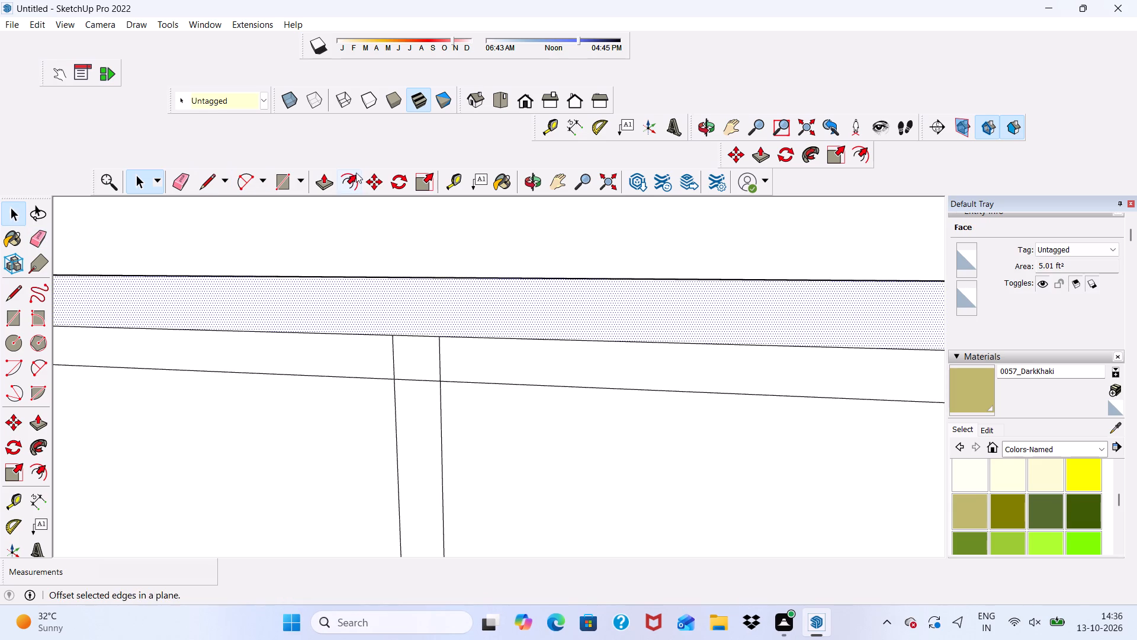
pyautogui.click(322, 179)
pyautogui.click(403, 311)
pyautogui.scroll(-2, 448, 258)
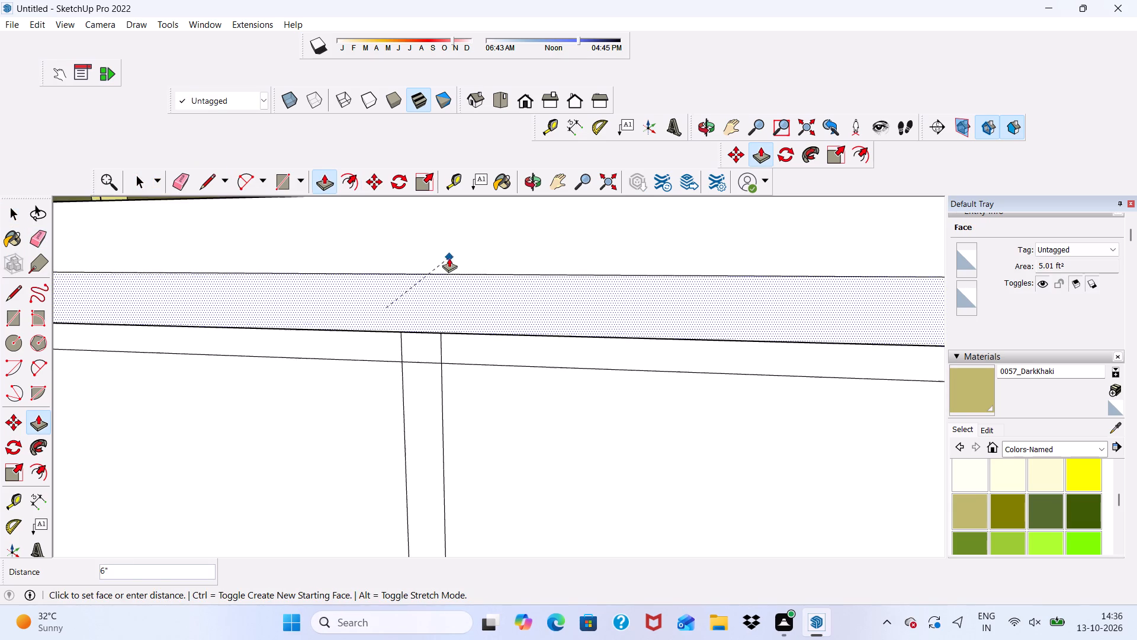
pyautogui.moveTo(449, 273); pyautogui.dragTo(337, 433, button='middle')
pyautogui.scroll(4, 622, 219)
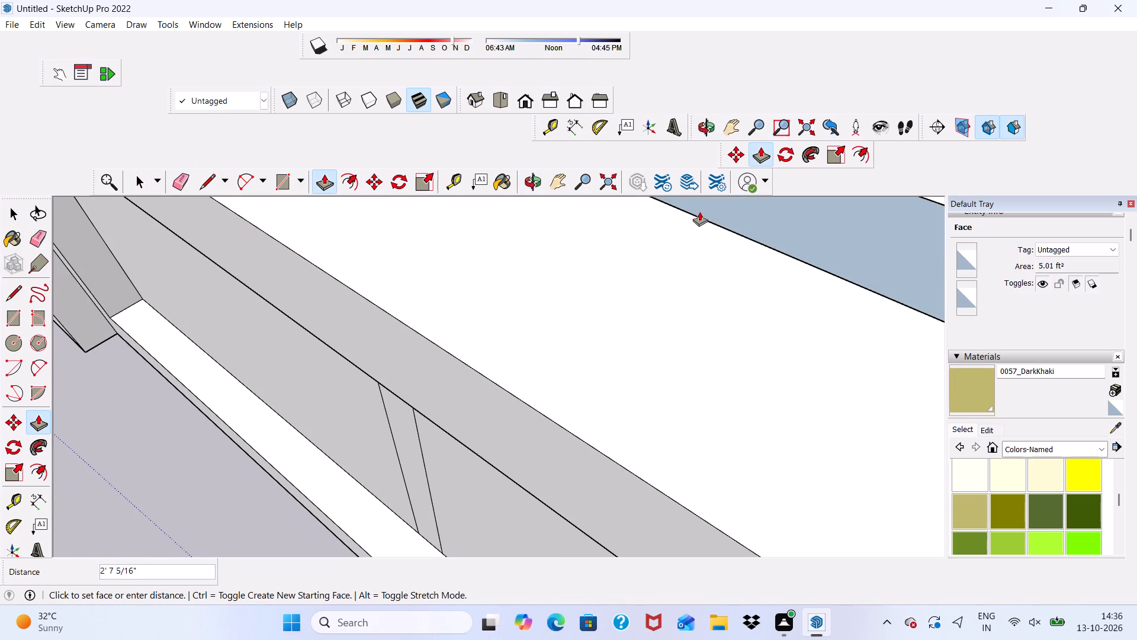
pyautogui.click(701, 215)
pyautogui.scroll(-5, 668, 232)
pyautogui.moveTo(620, 277); pyautogui.dragTo(718, 87, button='middle')
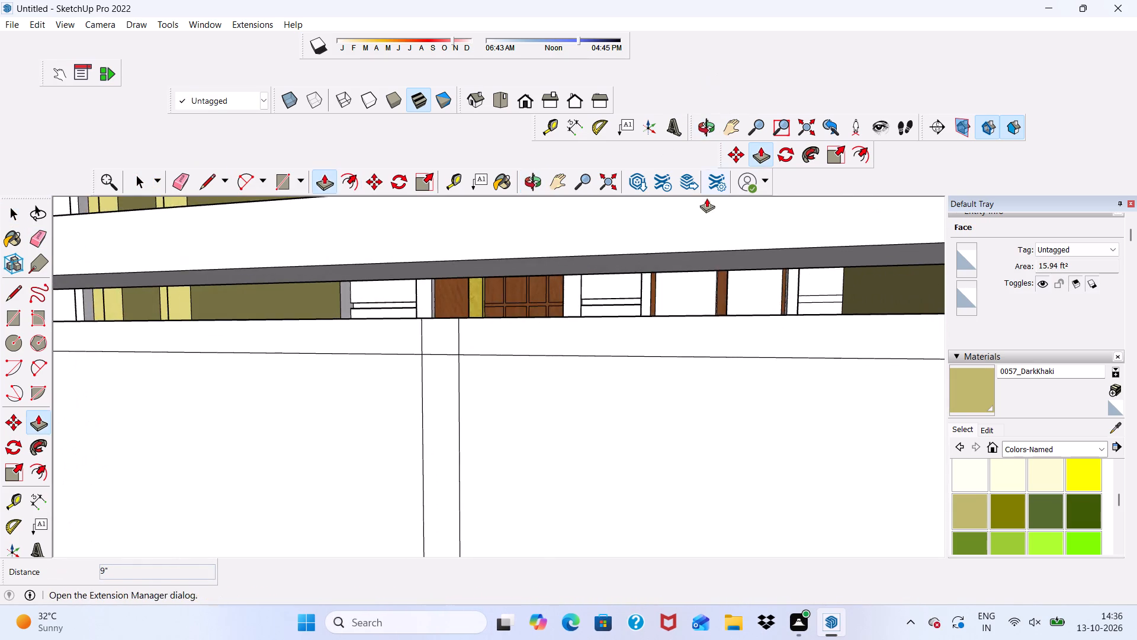
pyautogui.scroll(-5, 582, 236)
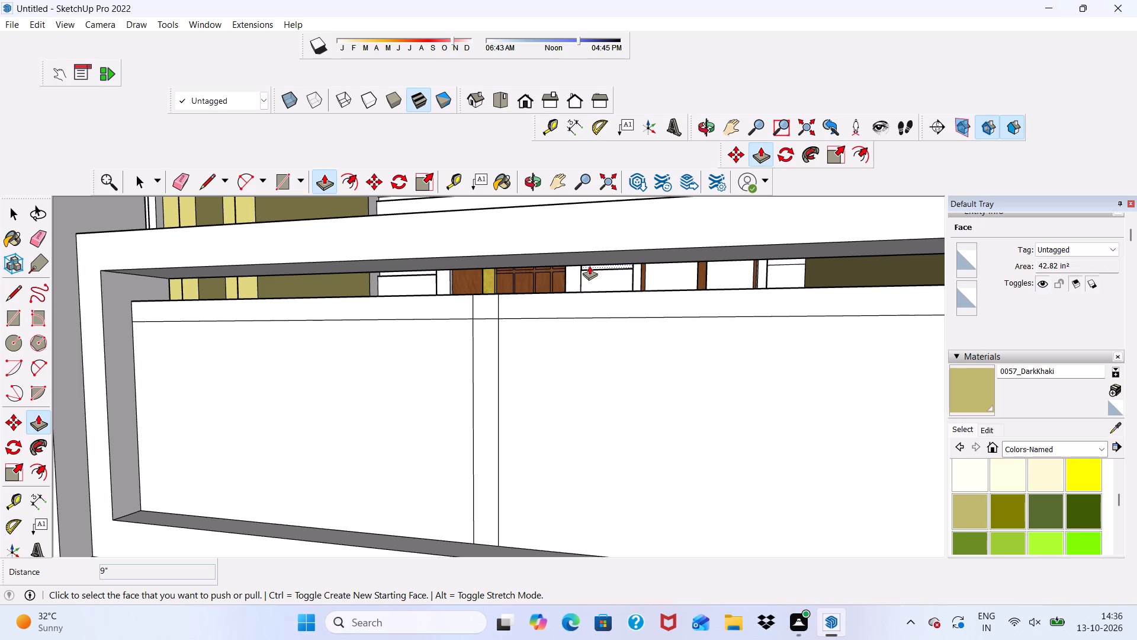
pyautogui.scroll(4, 584, 268)
pyautogui.scroll(-5, 584, 268)
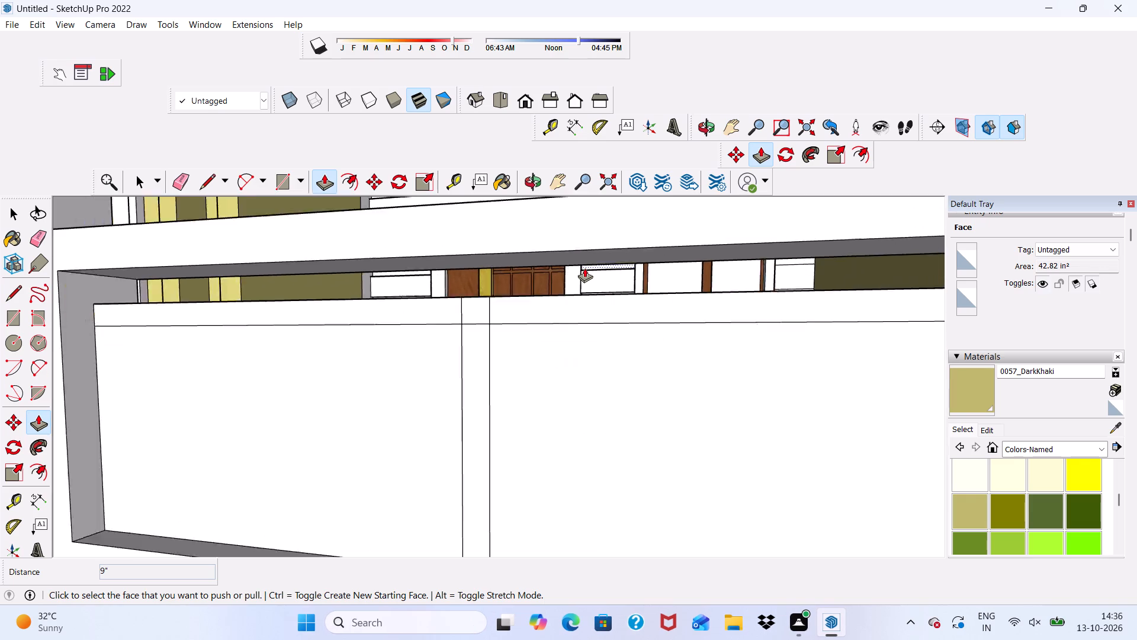
pyautogui.scroll(-2, 584, 268)
pyautogui.scroll(4, 598, 172)
pyautogui.scroll(-5, 598, 209)
pyautogui.moveTo(594, 372); pyautogui.dragTo(579, 415, button='middle')
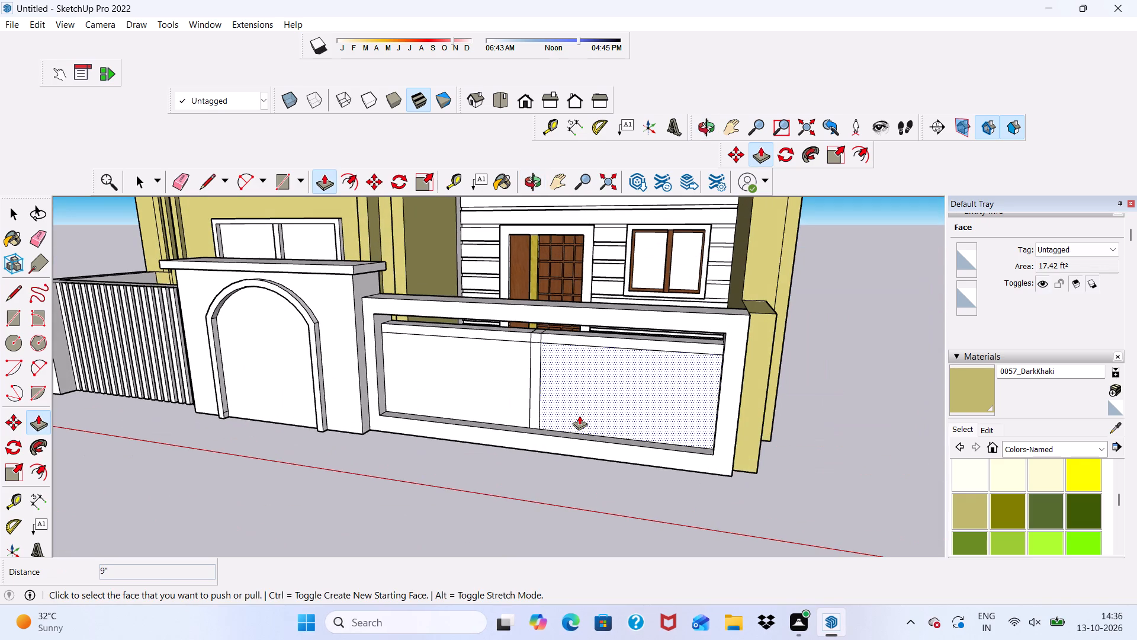
pyautogui.press('space')
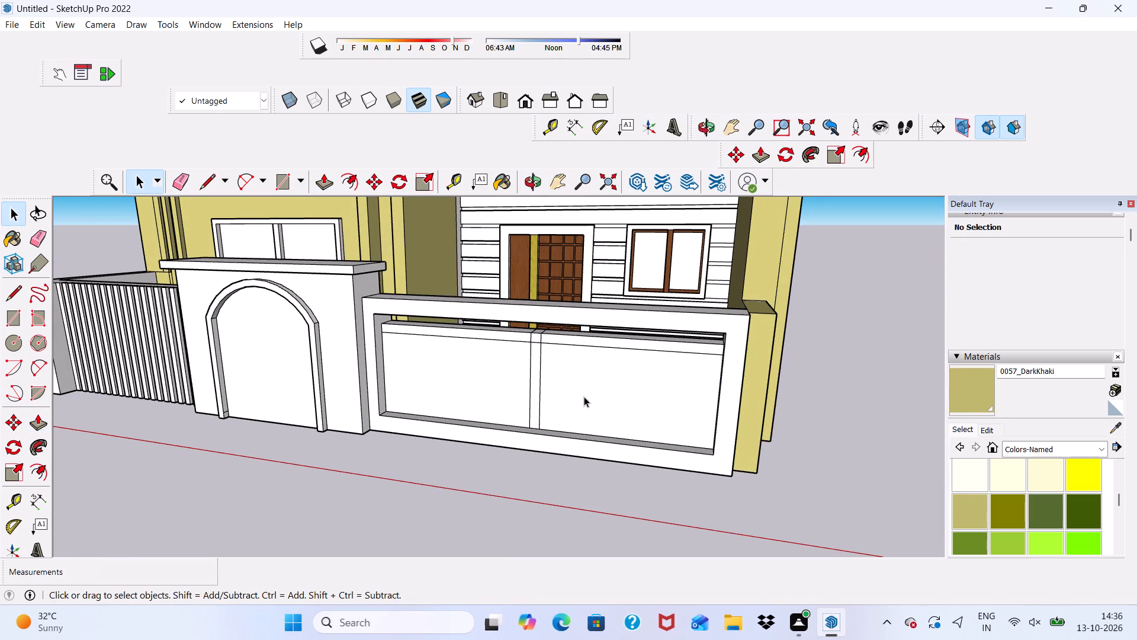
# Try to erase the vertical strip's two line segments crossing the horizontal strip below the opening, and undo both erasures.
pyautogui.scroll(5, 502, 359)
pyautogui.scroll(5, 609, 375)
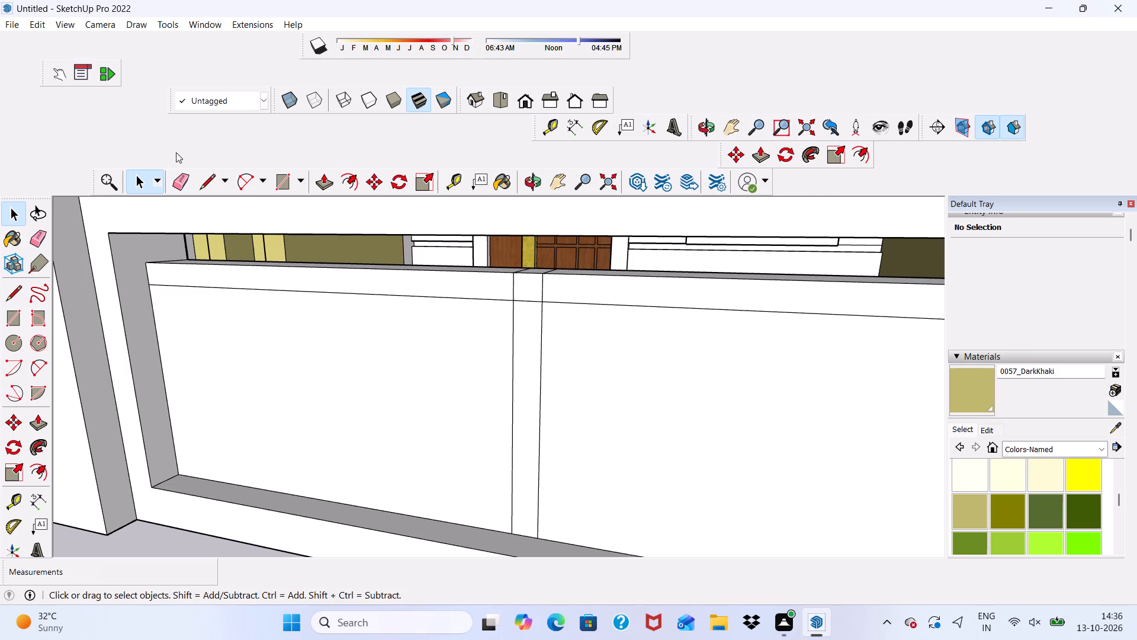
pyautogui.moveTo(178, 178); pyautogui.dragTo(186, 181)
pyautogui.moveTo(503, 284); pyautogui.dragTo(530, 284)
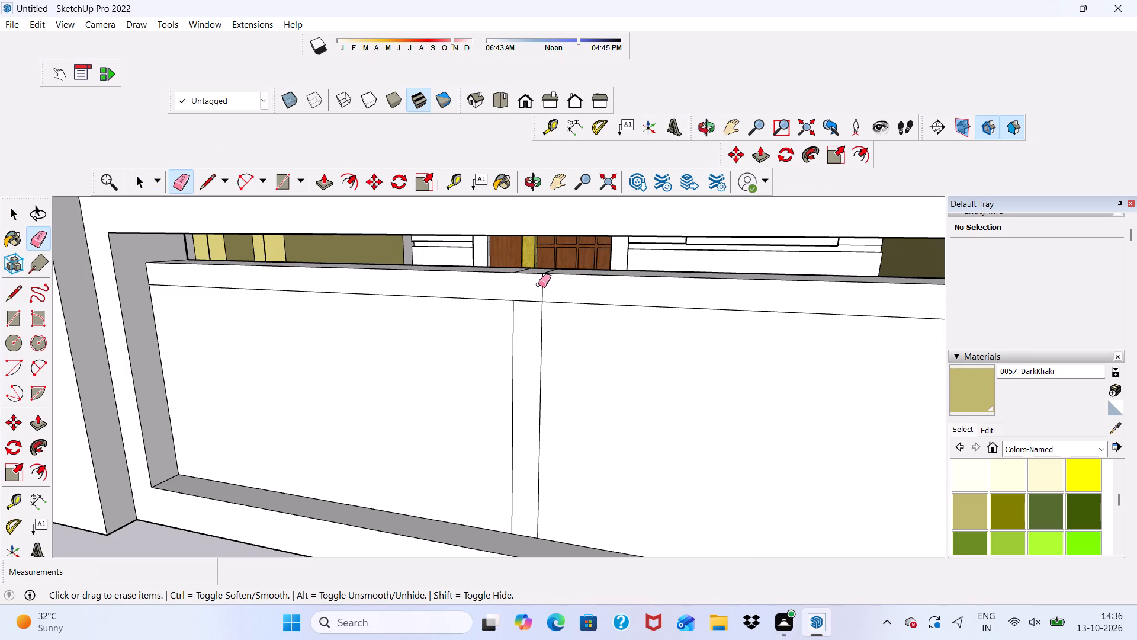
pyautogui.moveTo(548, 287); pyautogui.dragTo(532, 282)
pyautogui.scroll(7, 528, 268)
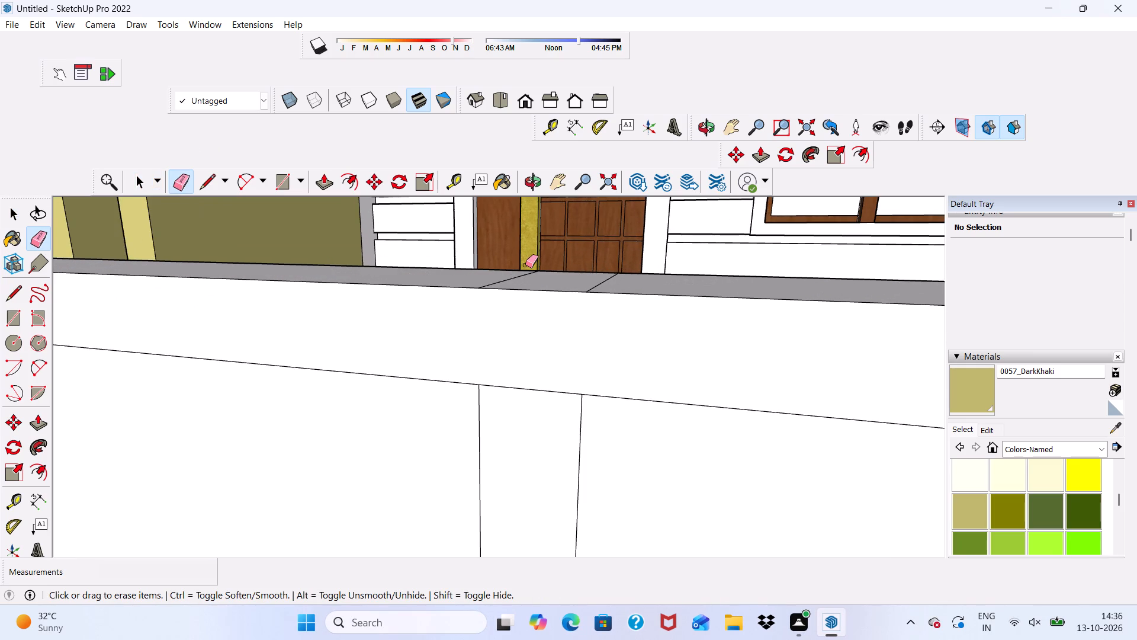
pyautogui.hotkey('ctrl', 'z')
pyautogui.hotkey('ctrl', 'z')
# Erase the two leftover lines crossing the long opening's sill and the horizontal line segment crossing the vertical strip.
pyautogui.scroll(10, 529, 286)
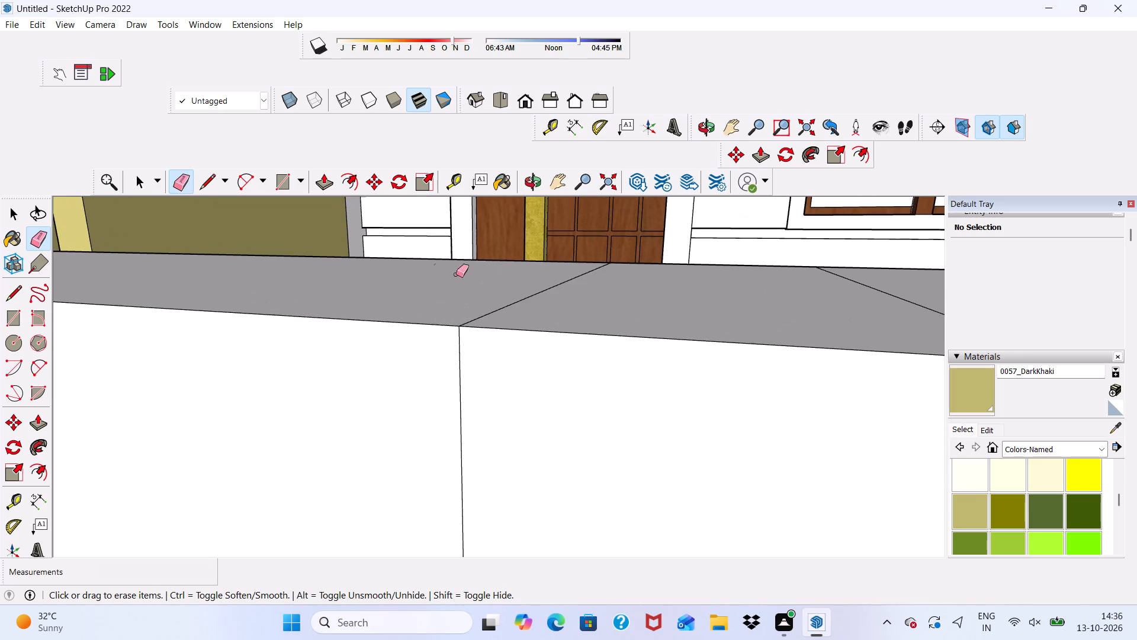
pyautogui.moveTo(509, 293); pyautogui.dragTo(560, 295)
pyautogui.scroll(-3, 677, 289)
pyautogui.moveTo(827, 286); pyautogui.dragTo(862, 287)
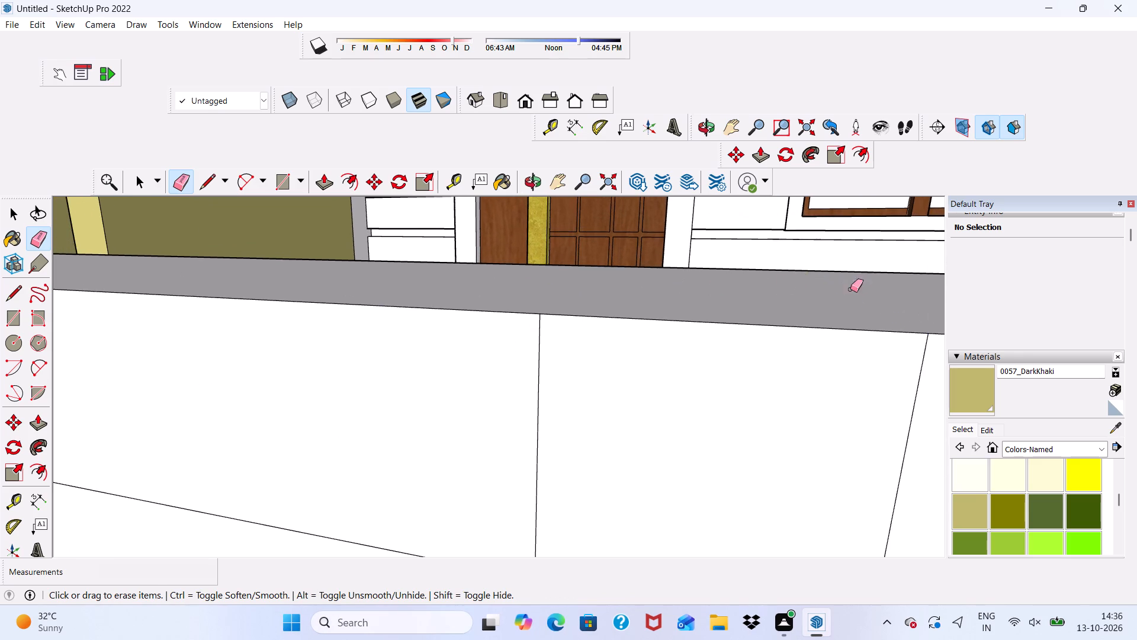
pyautogui.scroll(-6, 692, 284)
pyautogui.moveTo(658, 431); pyautogui.dragTo(663, 461)
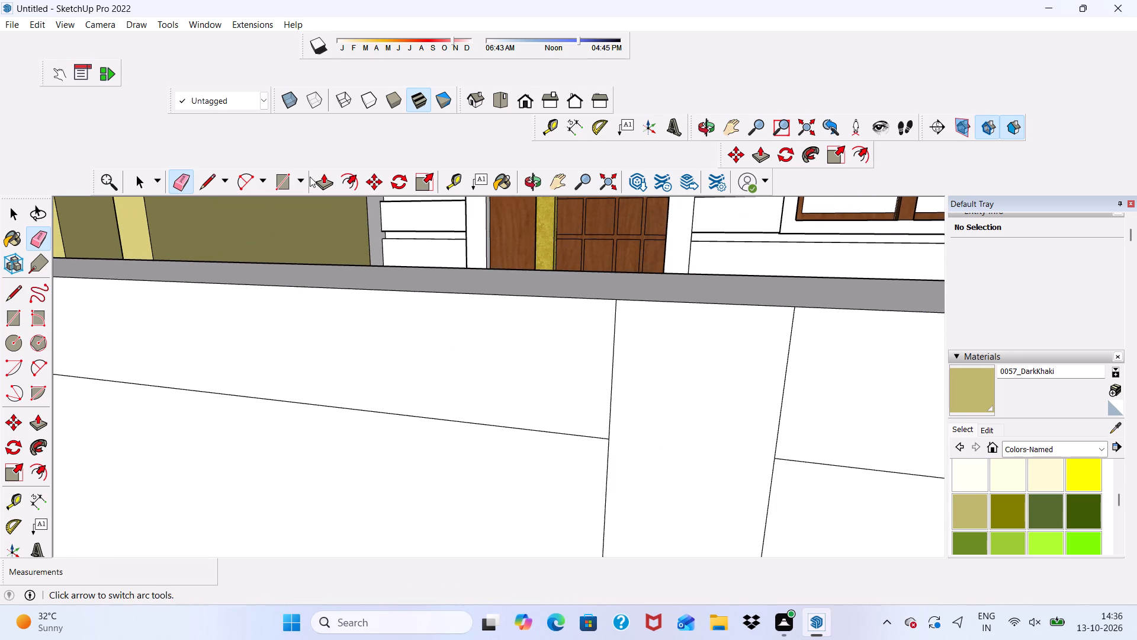
# Pull the vertical strip forward 3" from the recessed panel with Push/Pull.
pyautogui.click(322, 185)
pyautogui.click(644, 386)
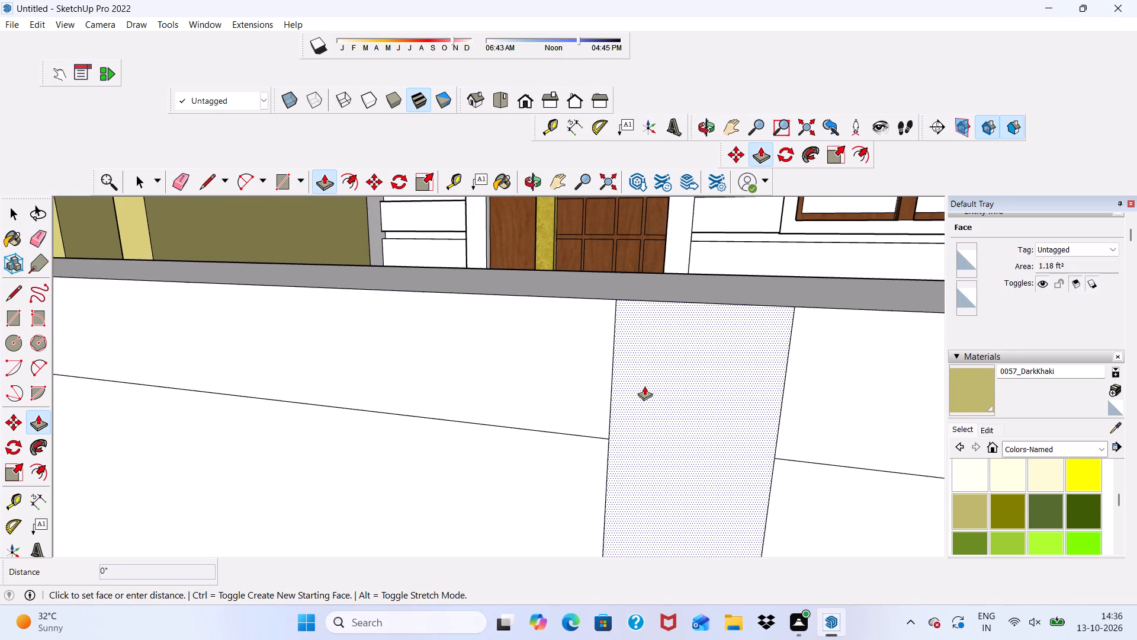
pyautogui.scroll(-4, 659, 390)
pyautogui.scroll(-4, 564, 397)
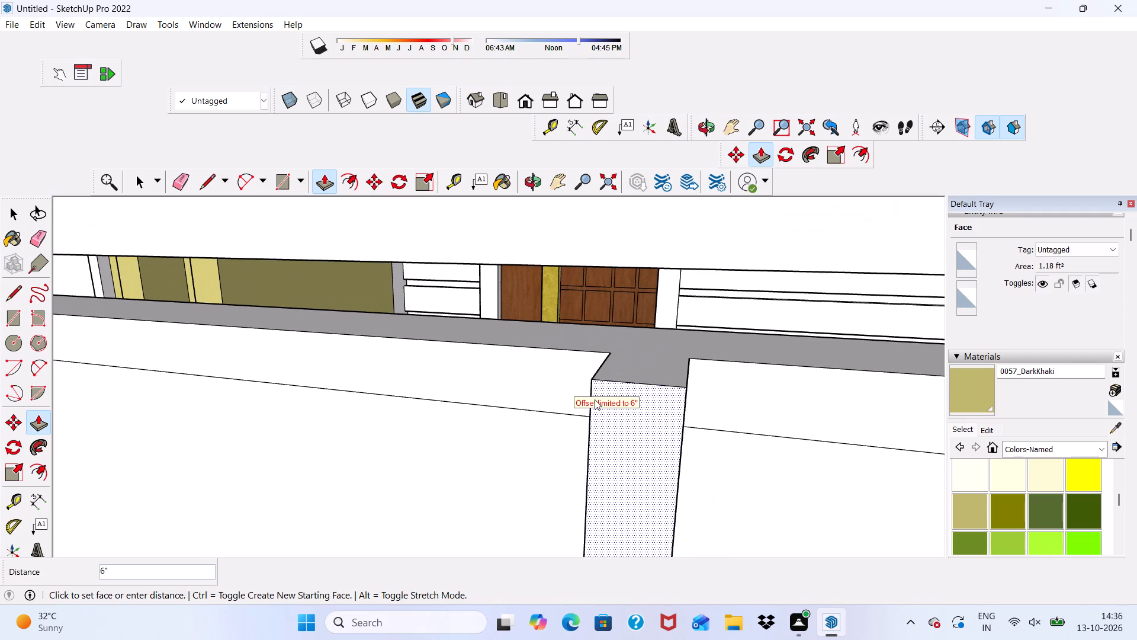
pyautogui.press('3')
pyautogui.hotkey('shift', '"')
pyautogui.press('Return')
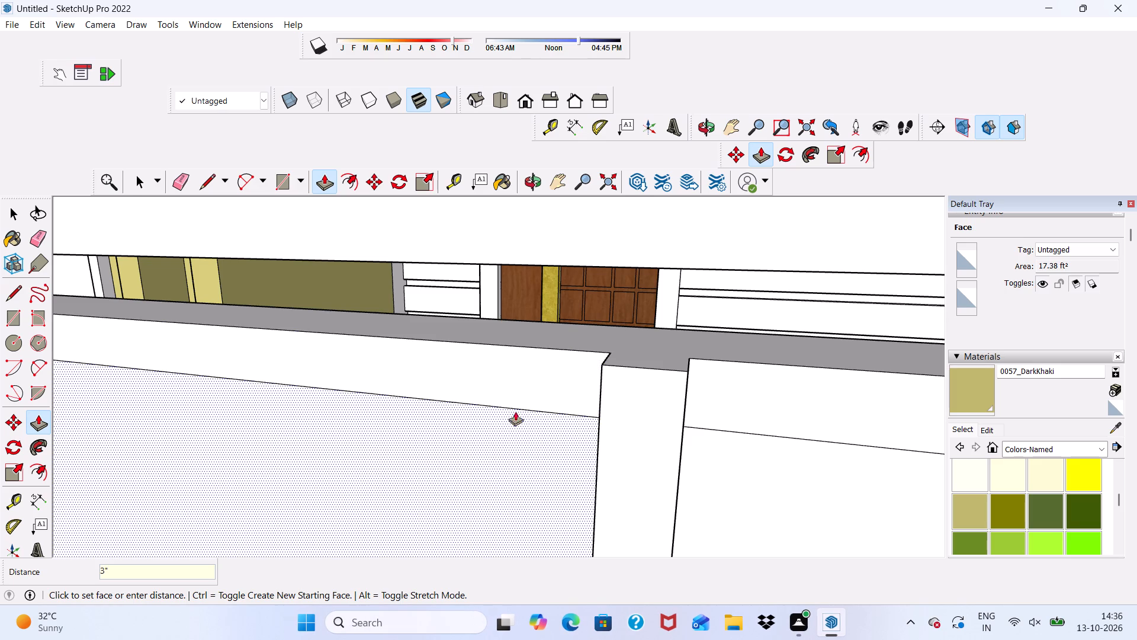
# Pull the horizontal strips on both sides of the vertical strip forward 3", flush with its front face.
pyautogui.scroll(2, 516, 393)
pyautogui.click(515, 389)
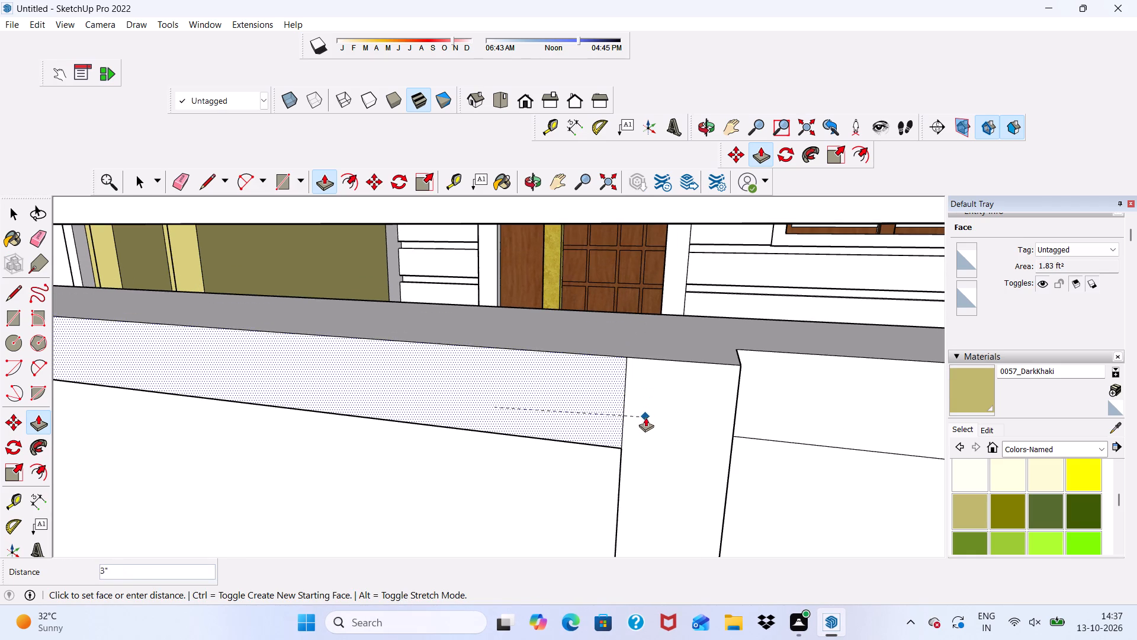
pyautogui.click(645, 417)
pyautogui.click(751, 401)
pyautogui.click(694, 406)
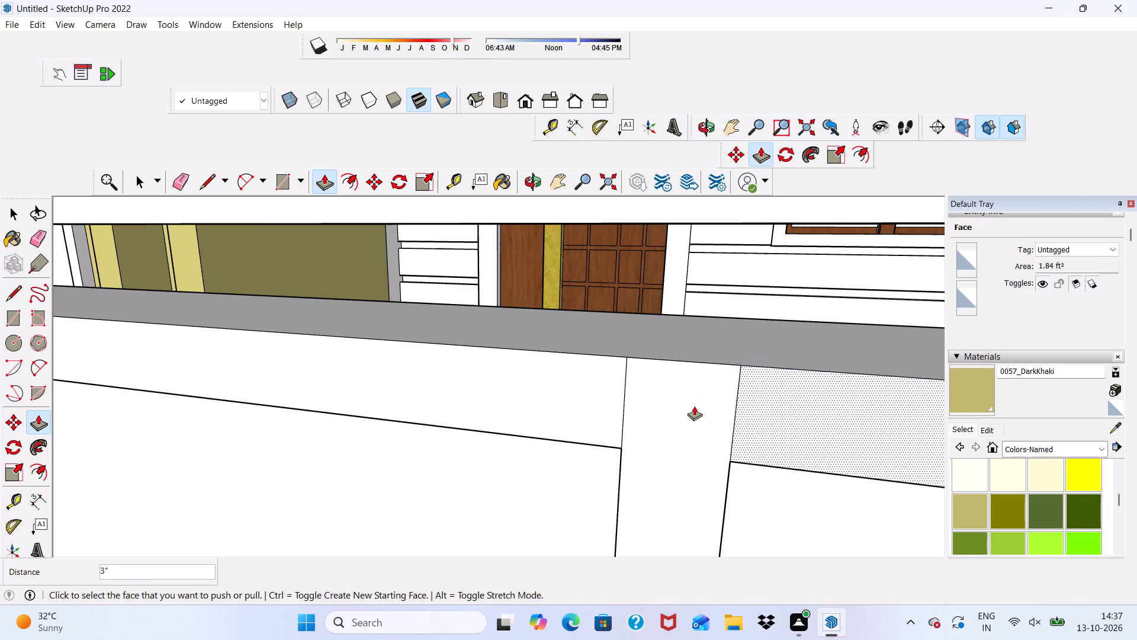
# Examine the front boundary wall's raised rails and the whole house facade from several angles.
pyautogui.scroll(-9, 588, 398)
pyautogui.moveTo(586, 367); pyautogui.dragTo(608, 324, button='middle')
pyautogui.scroll(6, 608, 324)
pyautogui.scroll(-15, 587, 321)
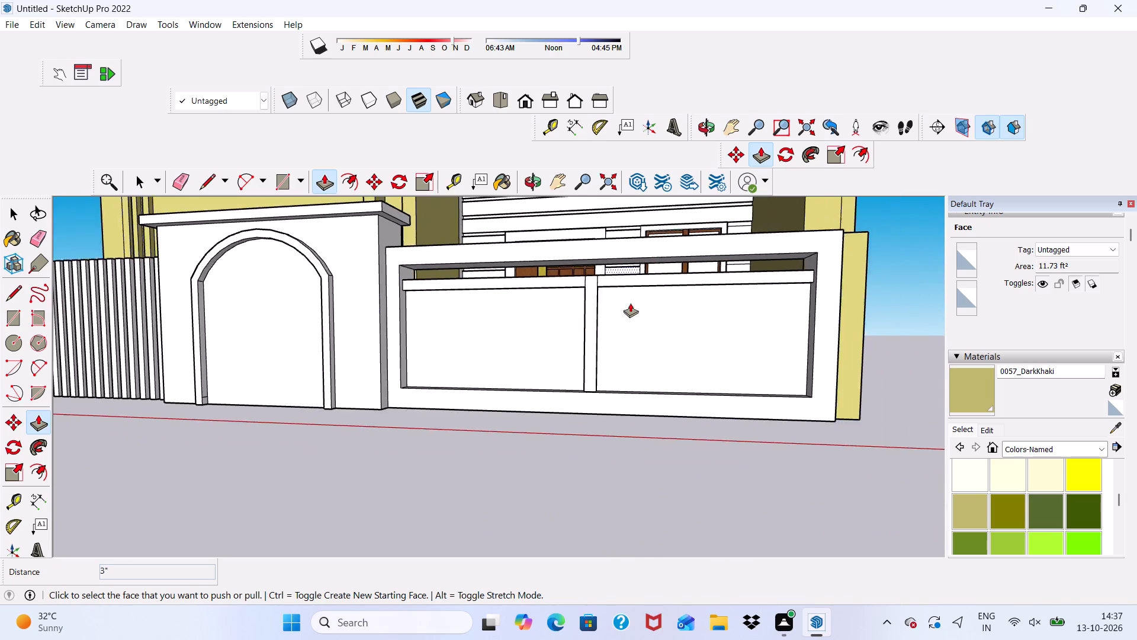
pyautogui.moveTo(630, 303); pyautogui.dragTo(571, 350, button='middle')
pyautogui.scroll(4, 592, 344)
pyautogui.scroll(-1, 592, 344)
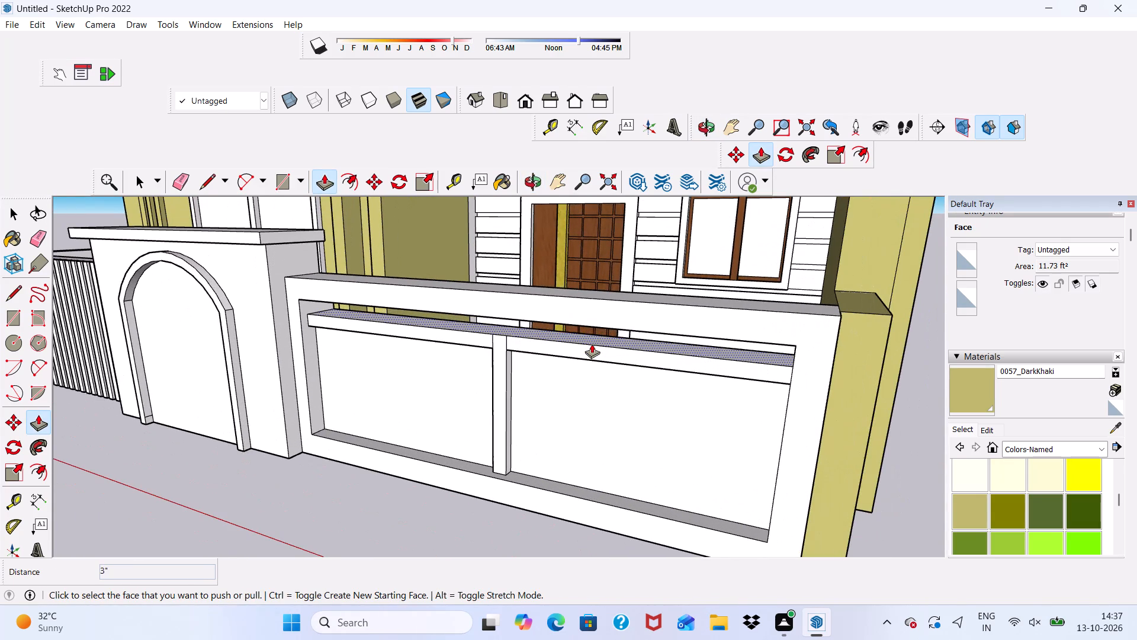
pyautogui.press('space')
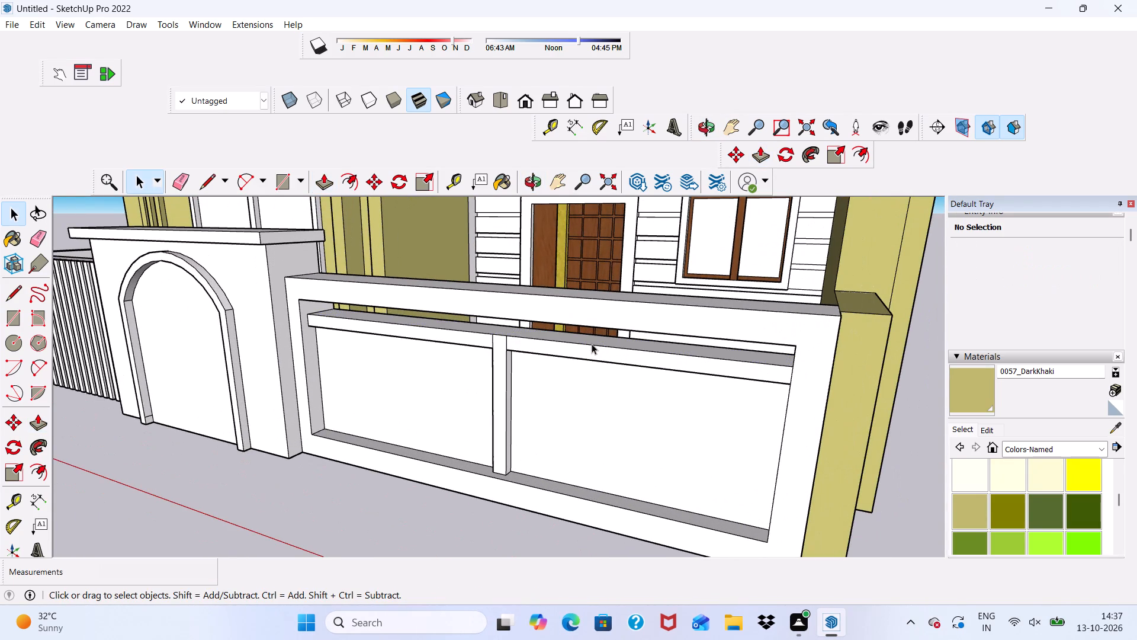
pyautogui.scroll(-3, 480, 593)
pyautogui.scroll(-2, 432, 465)
pyautogui.moveTo(456, 415); pyautogui.dragTo(560, 292, button='middle')
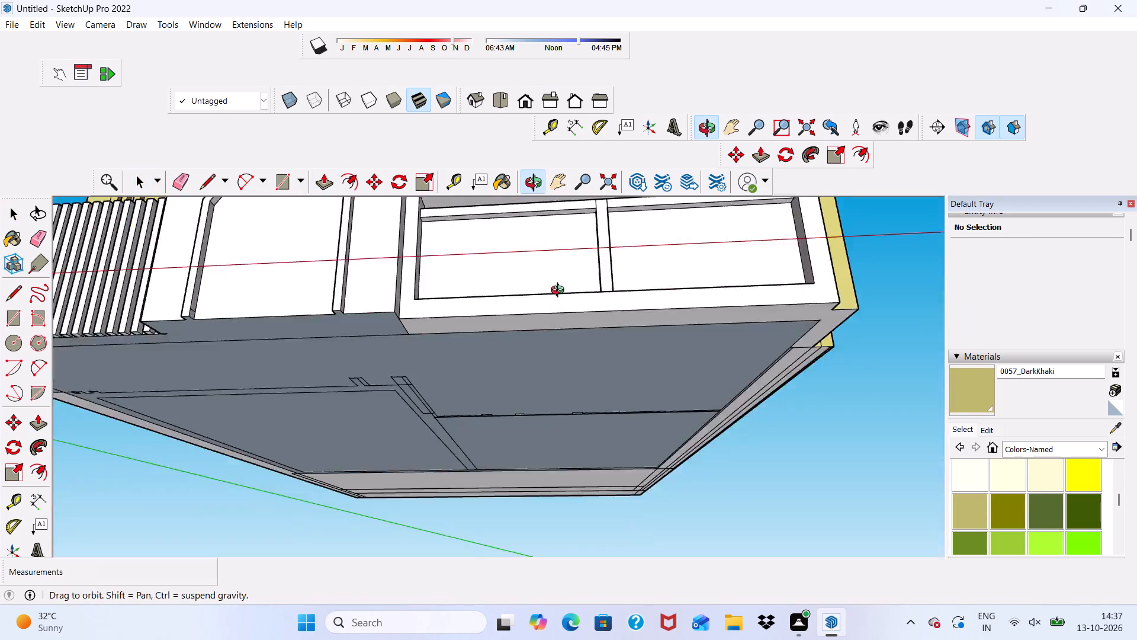
pyautogui.moveTo(560, 292); pyautogui.dragTo(575, 316, button='middle')
pyautogui.scroll(5, 573, 318)
pyautogui.scroll(-14, 572, 321)
pyautogui.moveTo(467, 315); pyautogui.dragTo(672, 370, button='middle')
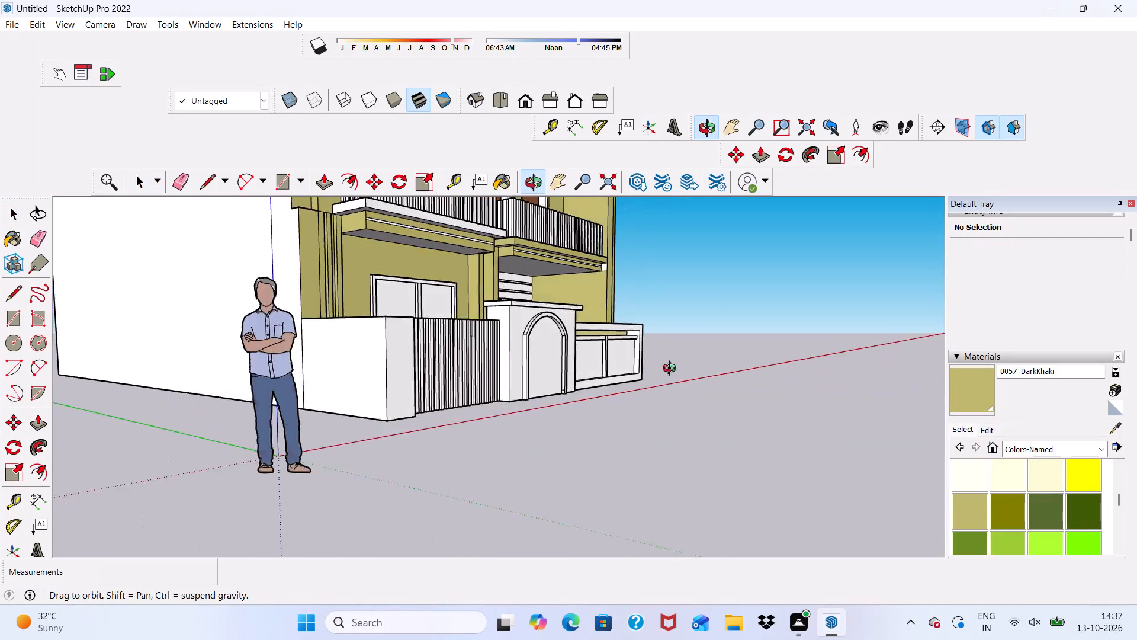
pyautogui.moveTo(672, 370); pyautogui.dragTo(682, 383, button='middle')
pyautogui.scroll(1, 688, 385)
pyautogui.scroll(-7, 621, 377)
pyautogui.moveTo(605, 390); pyautogui.dragTo(447, 430, button='middle')
pyautogui.scroll(1, 444, 430)
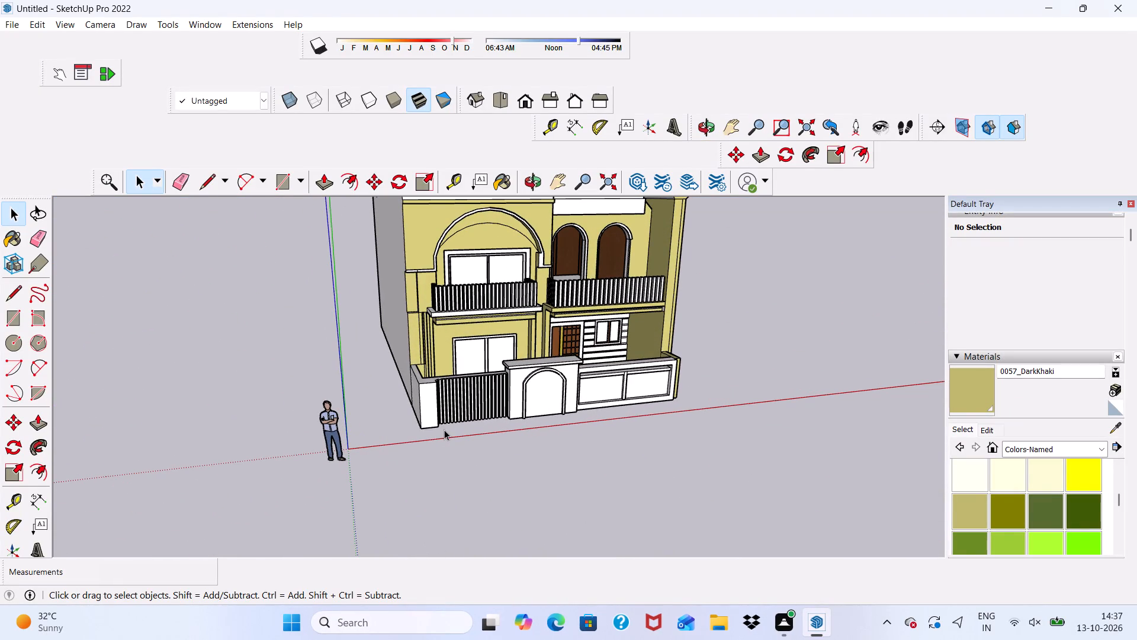
pyautogui.scroll(1, 438, 430)
pyautogui.scroll(-6, 438, 430)
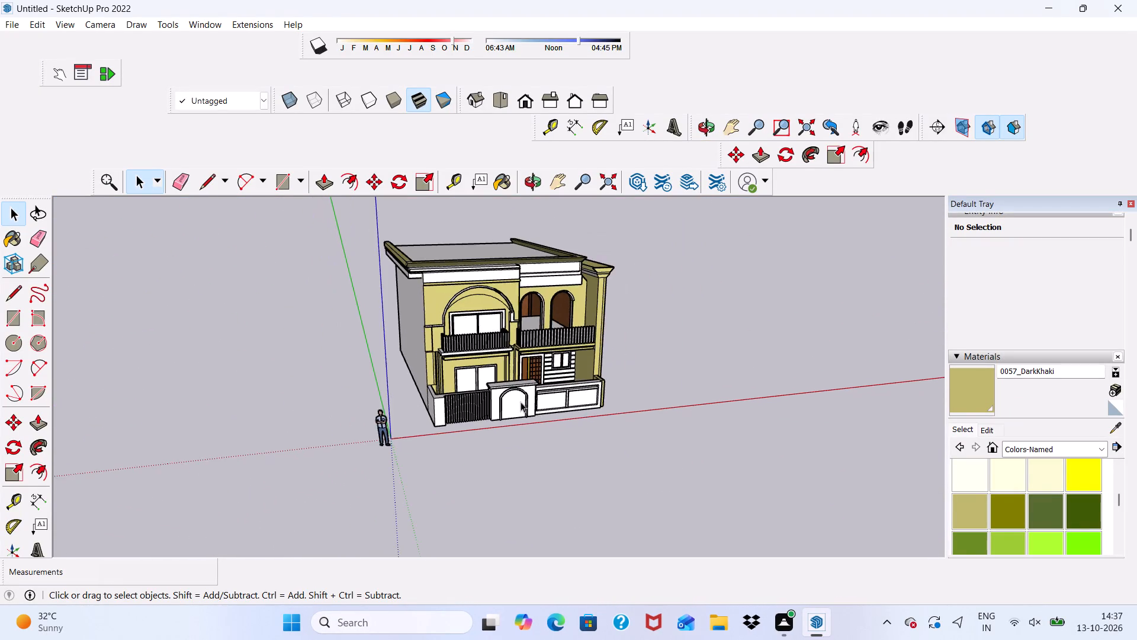
pyautogui.moveTo(566, 405); pyautogui.dragTo(416, 283, button='middle')
pyautogui.scroll(5, 416, 283)
pyautogui.scroll(10, 490, 346)
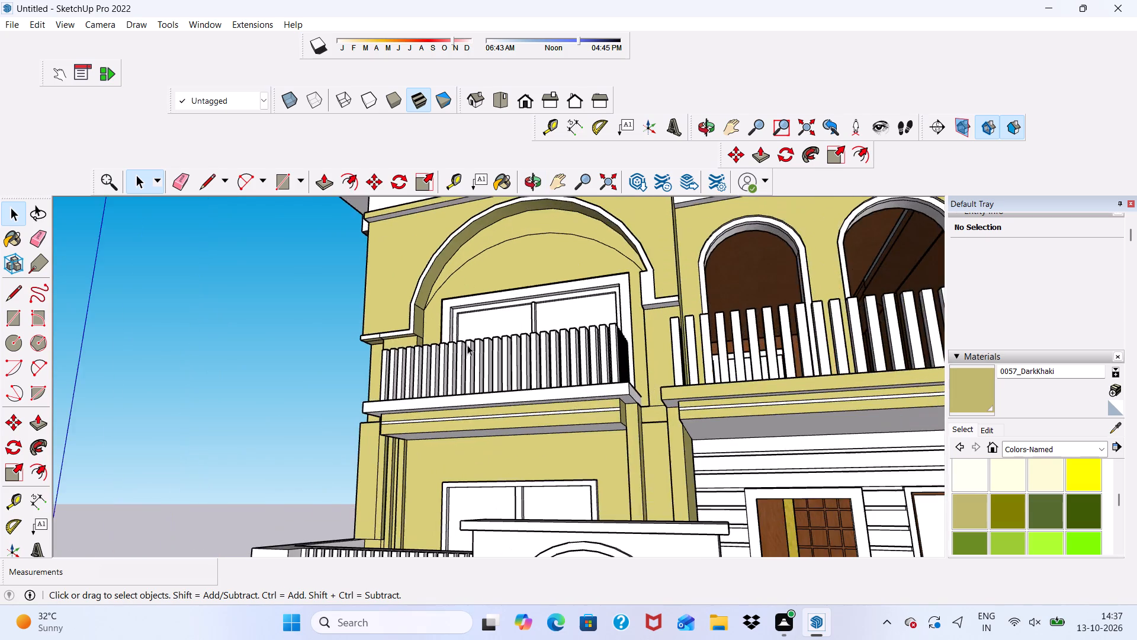
pyautogui.scroll(-4, 467, 345)
pyautogui.moveTo(488, 387); pyautogui.dragTo(592, 457, button='middle')
pyautogui.scroll(-5, 595, 424)
pyautogui.scroll(-2, 584, 360)
pyautogui.scroll(4, 595, 505)
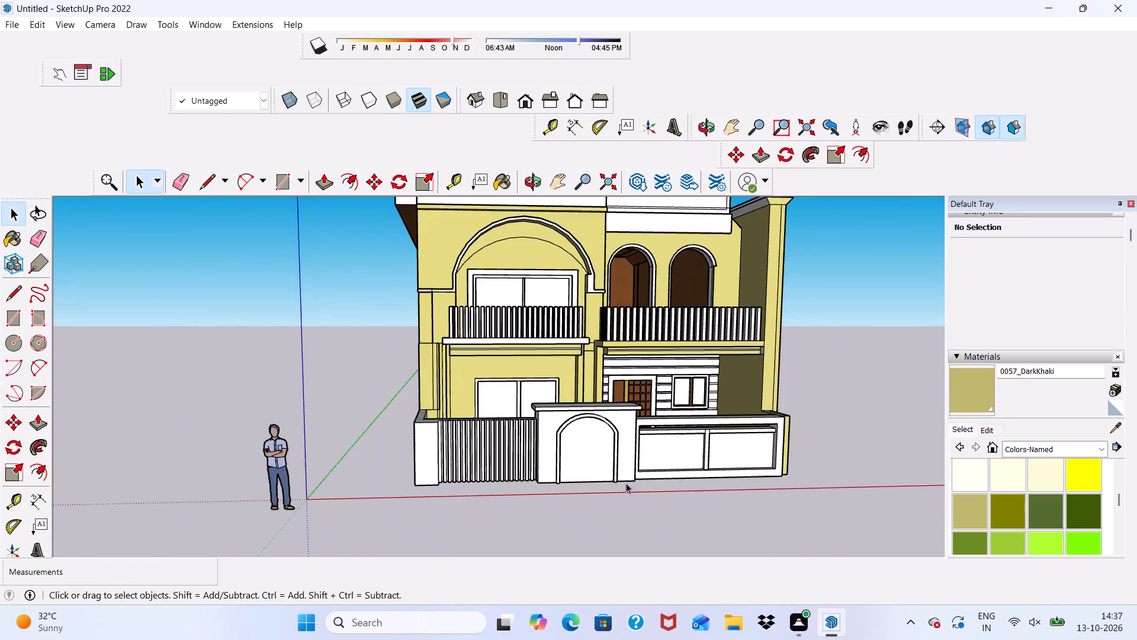
# Draw a vertical rectangle about 4 1/16" wide and 3' 11/16" high below the rail, at the panel end nearest the arched gateway.
pyautogui.scroll(13, 626, 483)
pyautogui.moveTo(696, 436); pyautogui.dragTo(597, 400, button='middle')
pyautogui.scroll(1, 143, 303)
pyautogui.click(282, 183)
pyautogui.scroll(4, 356, 414)
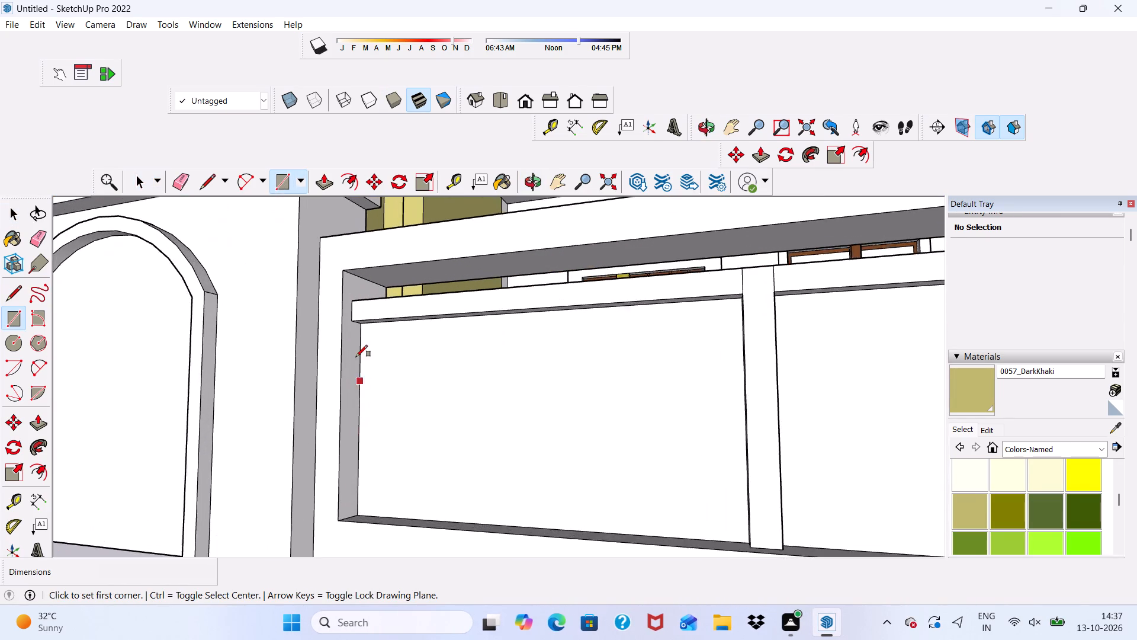
pyautogui.scroll(5, 356, 357)
pyautogui.click(365, 308)
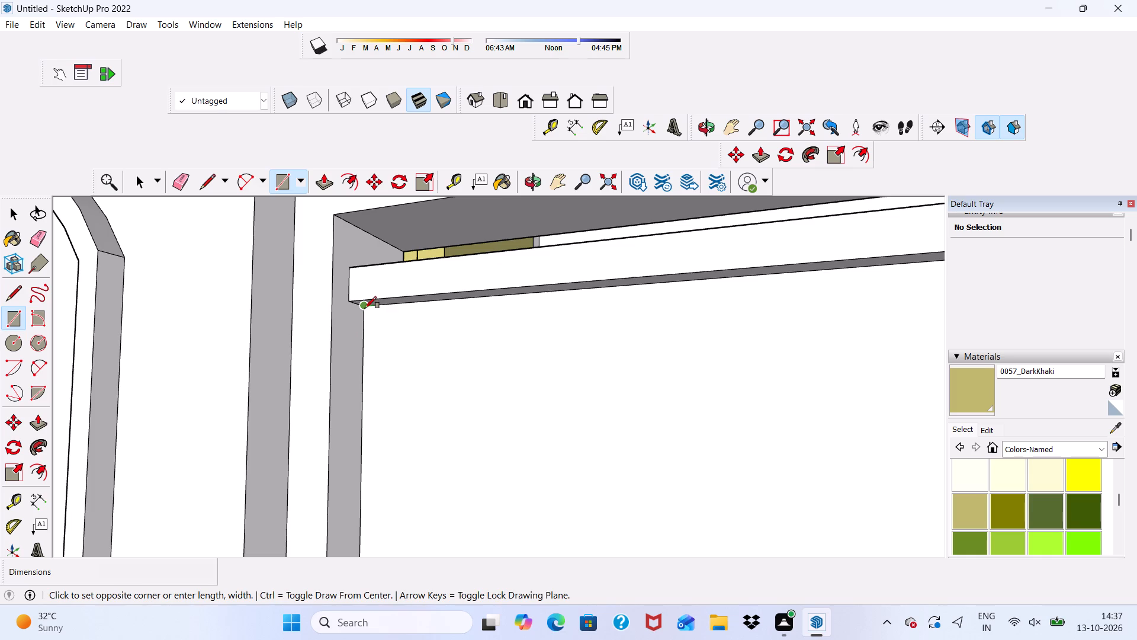
pyautogui.scroll(-8, 425, 353)
pyautogui.scroll(4, 419, 489)
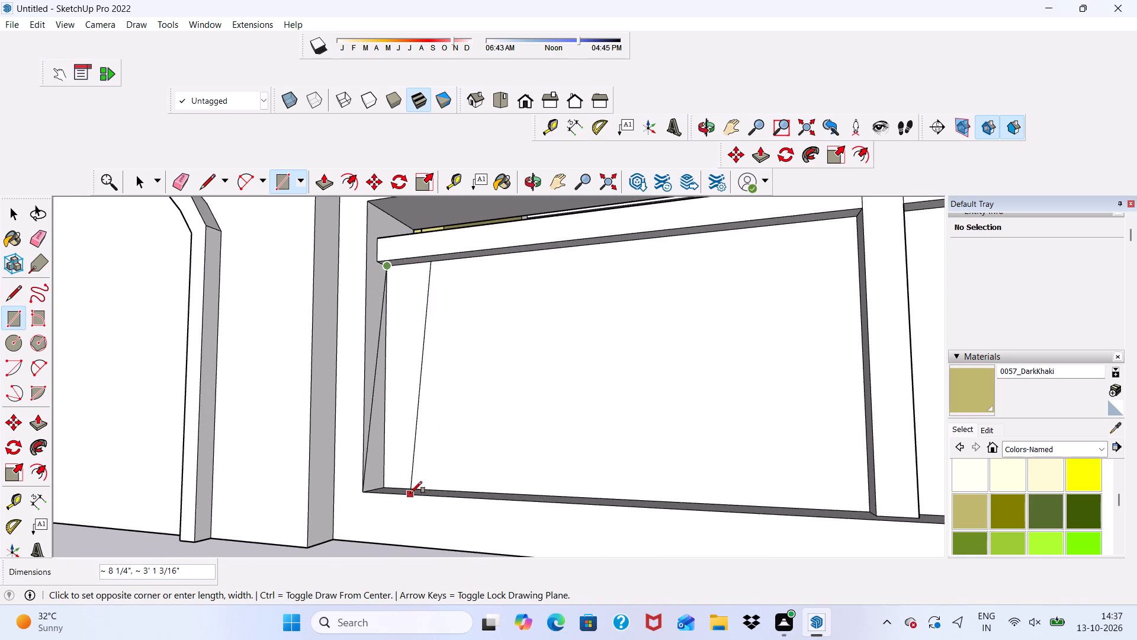
pyautogui.scroll(3, 413, 473)
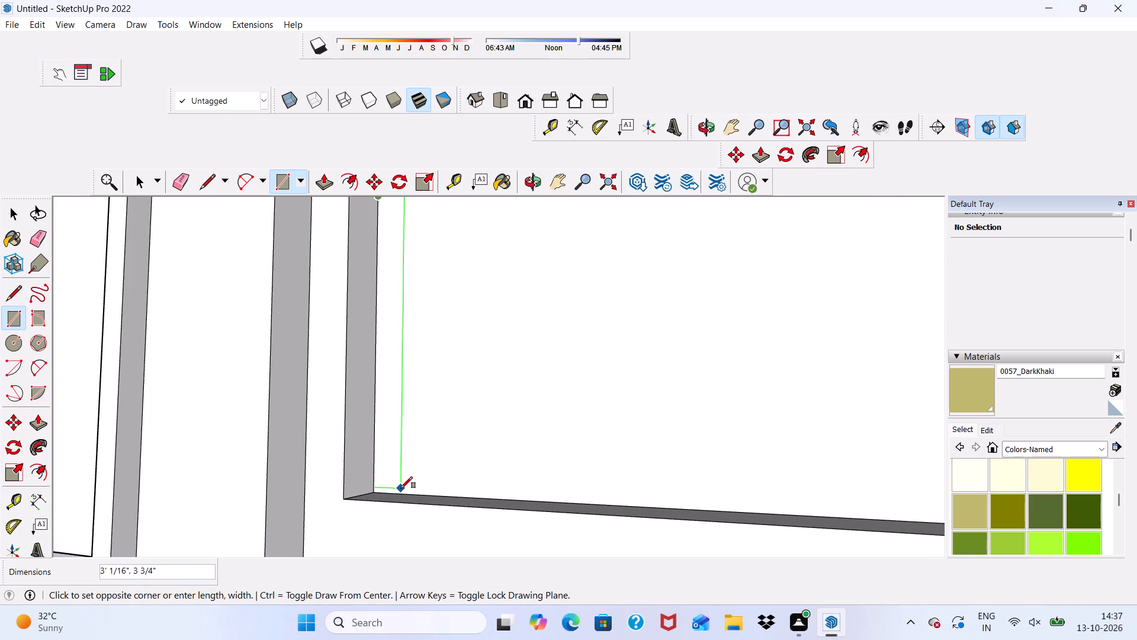
pyautogui.click(403, 491)
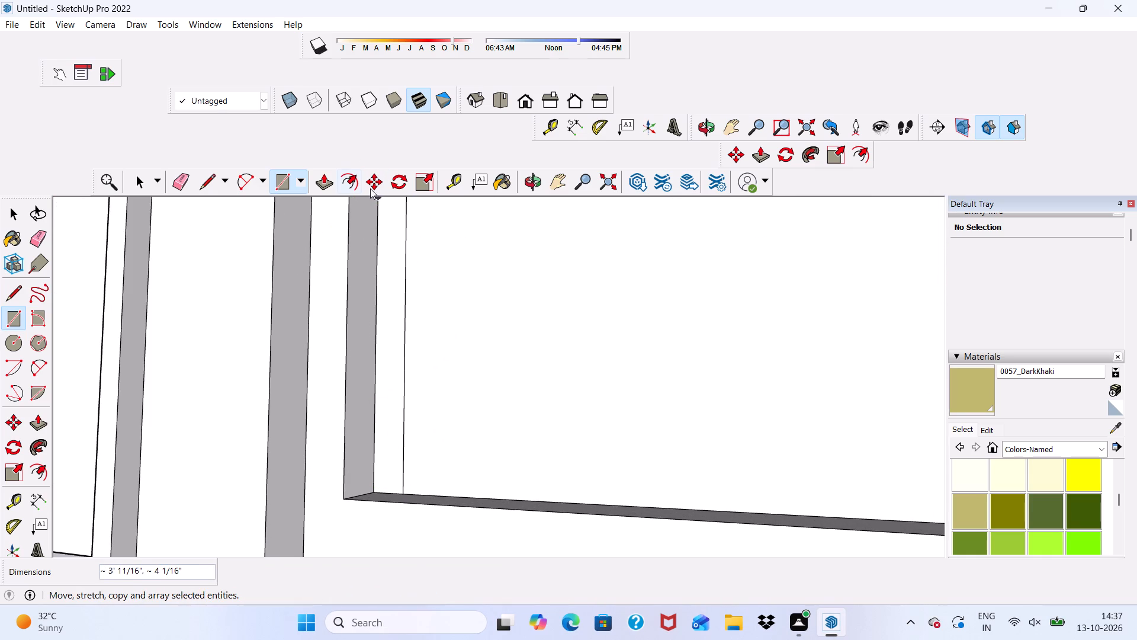
# Copy the narrow rectangle about 6 3/4" along the recessed panel and array it as 25 evenly spaced copies.
pyautogui.click(378, 183)
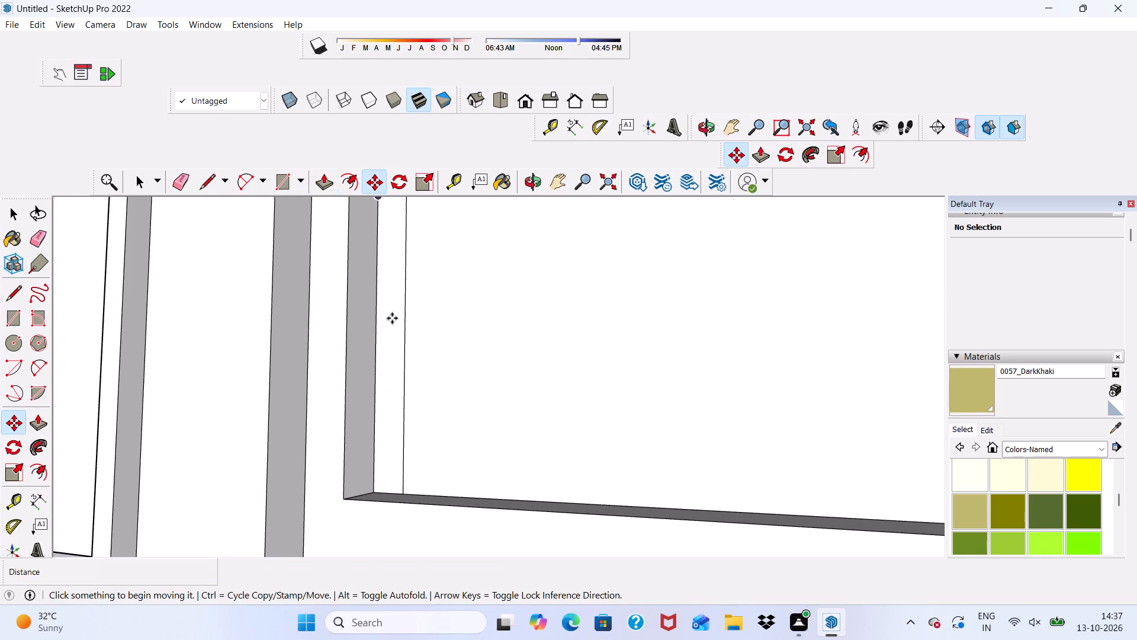
pyautogui.press('space')
pyautogui.press('space')
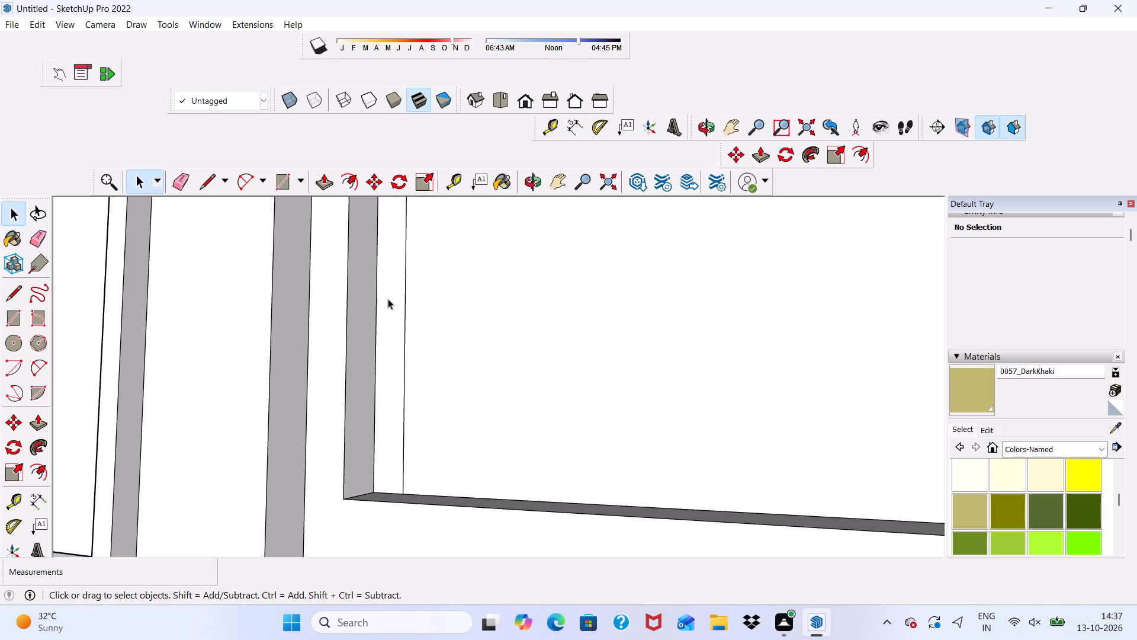
pyautogui.doubleClick(390, 299)
pyautogui.click(377, 180)
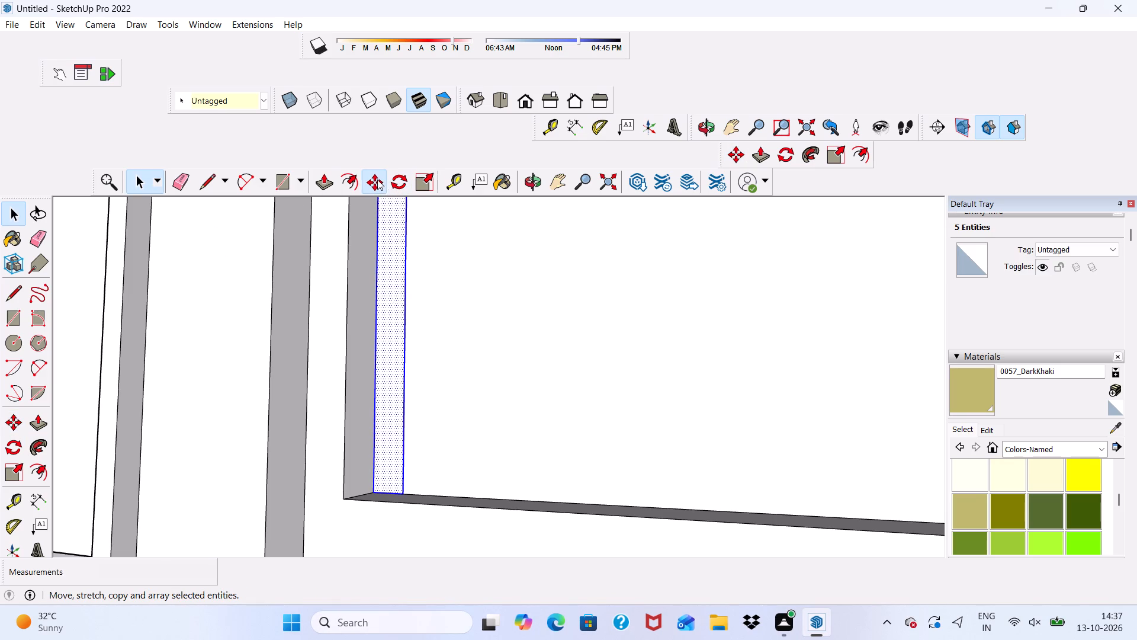
pyautogui.click(392, 277)
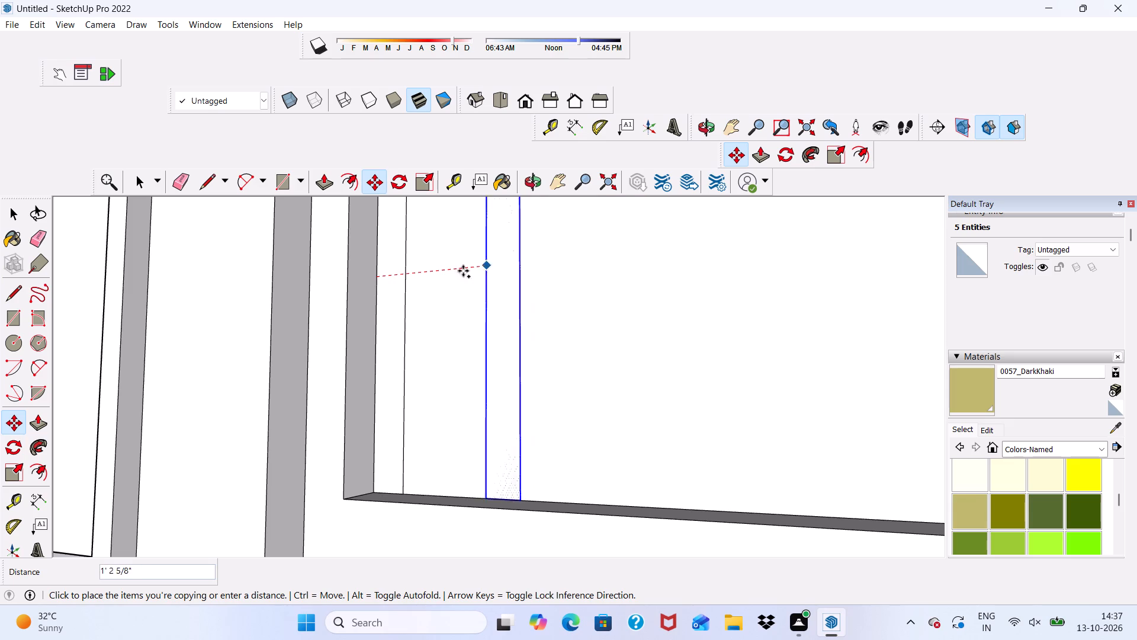
pyautogui.scroll(-3, 415, 289)
pyautogui.scroll(1, 423, 268)
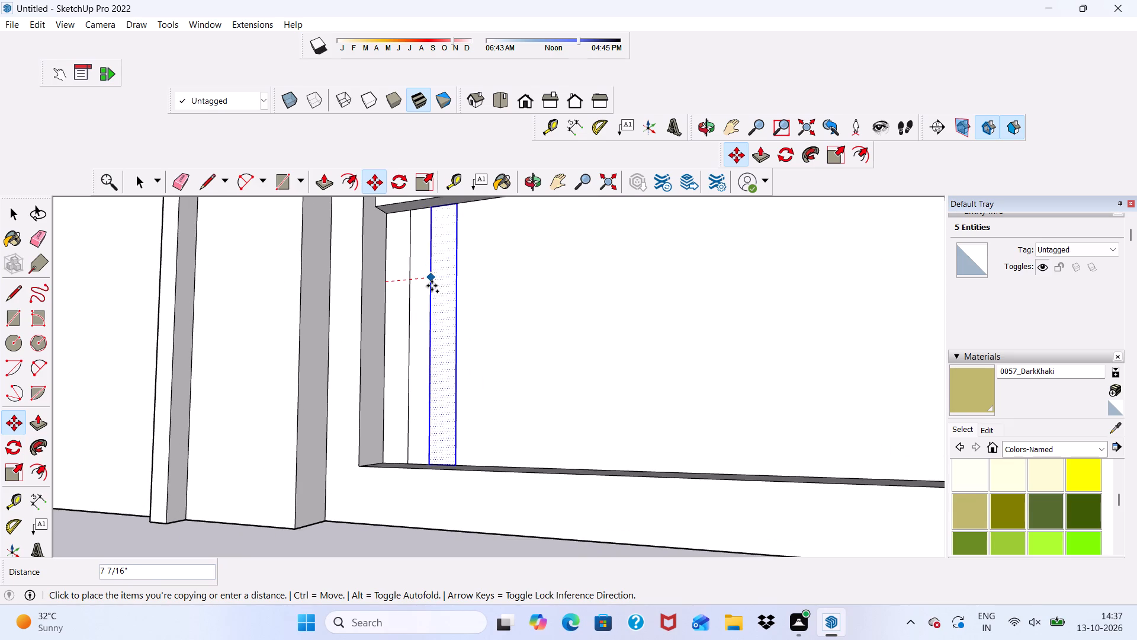
pyautogui.scroll(-1, 432, 286)
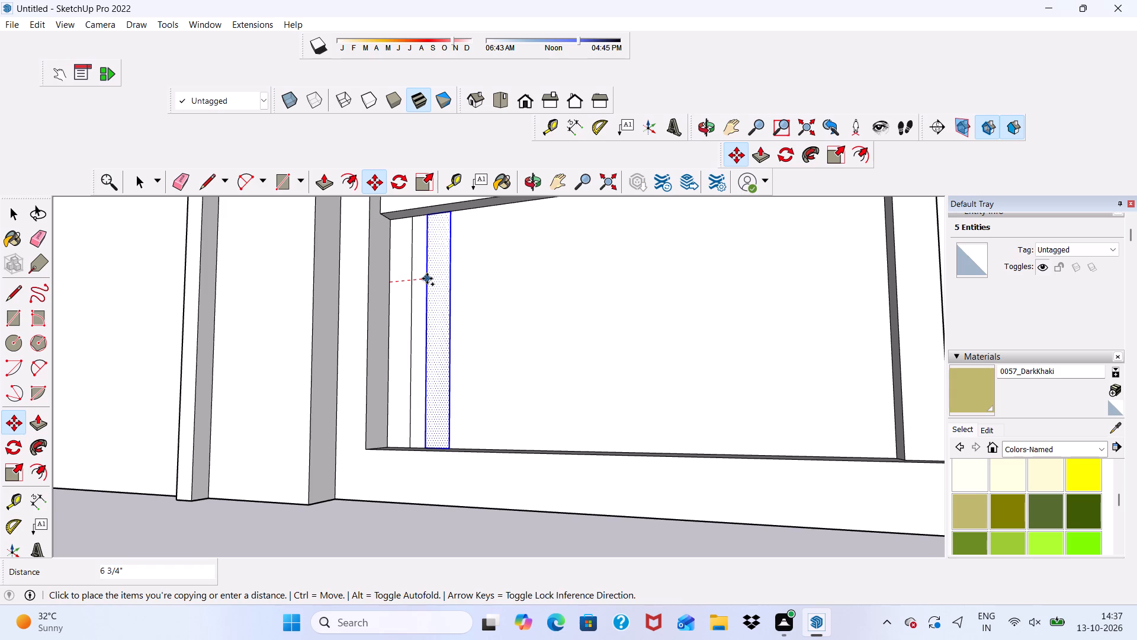
pyautogui.click(427, 279)
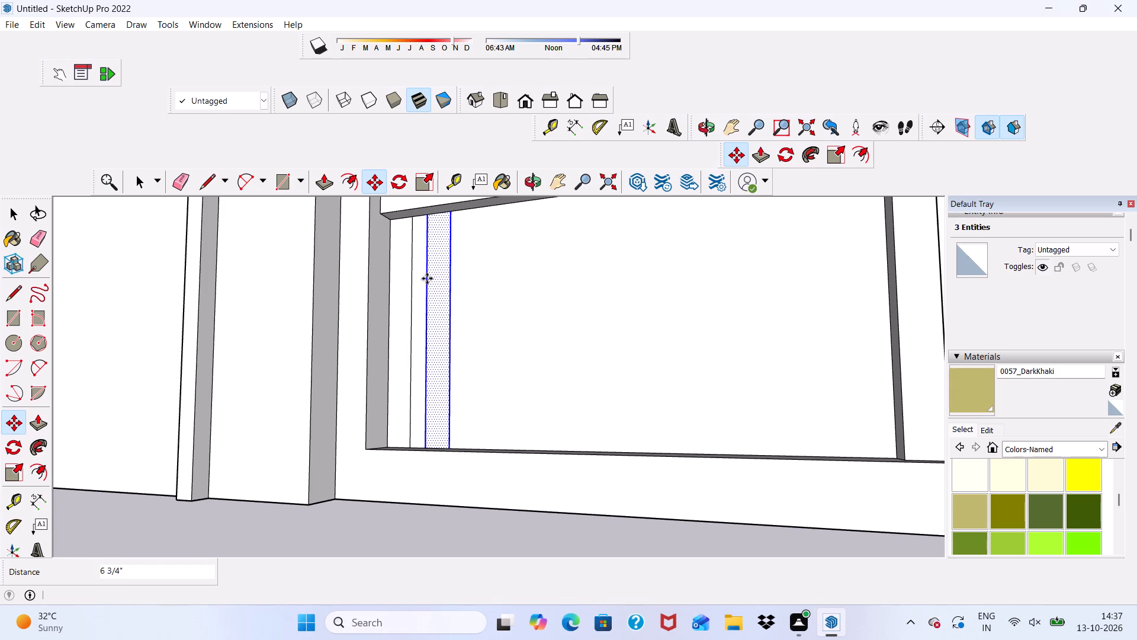
pyautogui.hotkey('shift', '*')
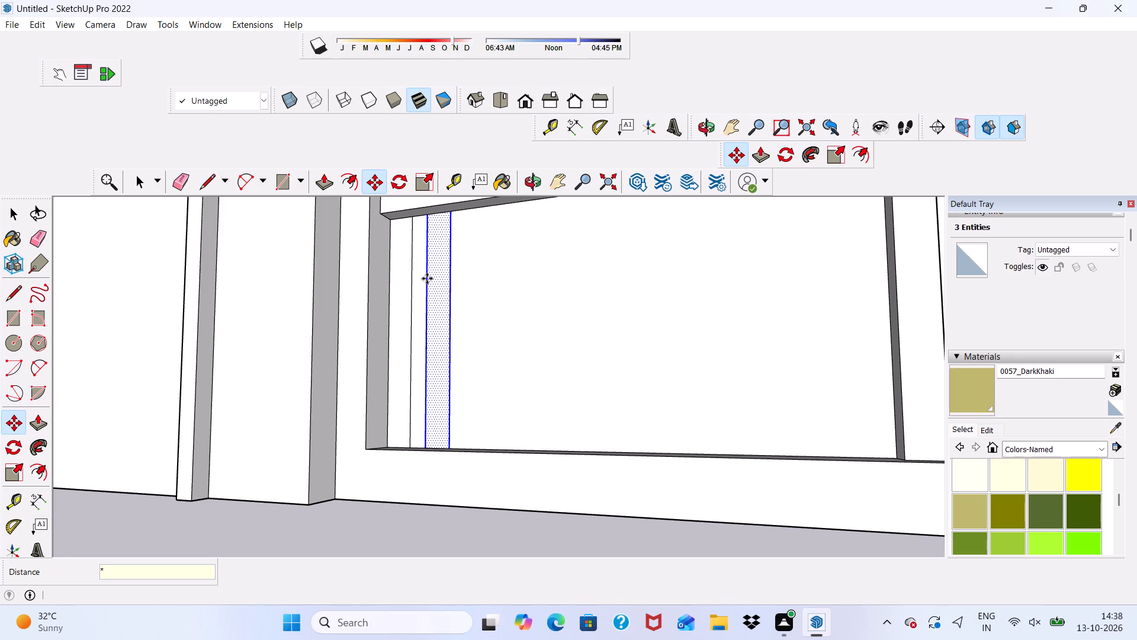
pyautogui.write('25')
pyautogui.press('Return')
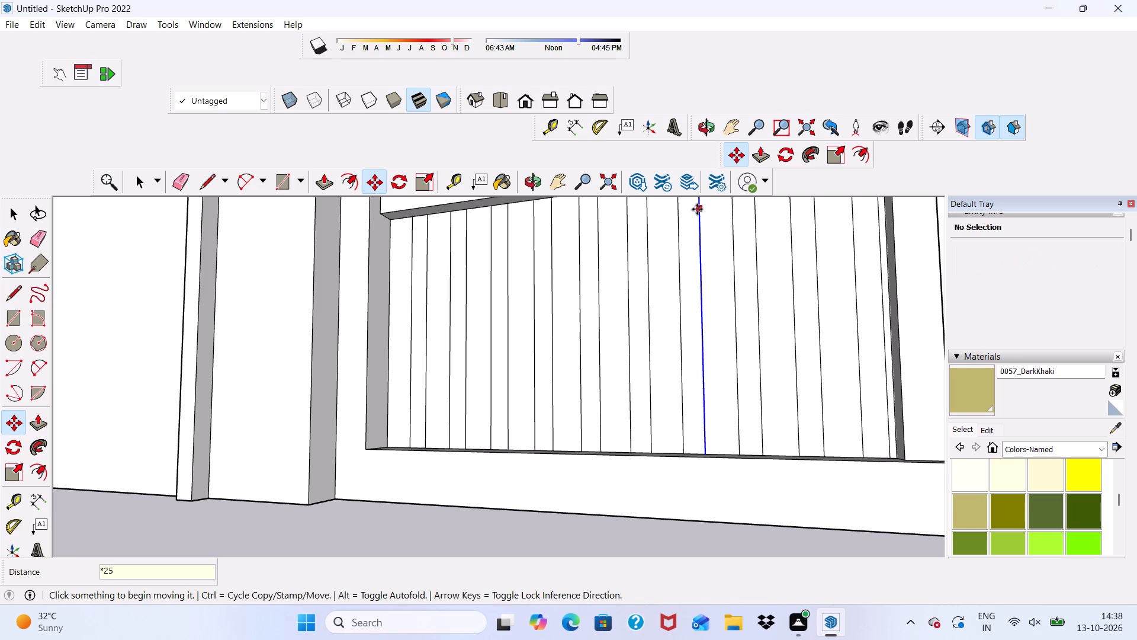
# Erase the outline of the surplus slat copy on the front face of the khaki corner pillar beyond the slatted panel.
pyautogui.scroll(-8, 698, 196)
pyautogui.scroll(1, 496, 294)
pyautogui.scroll(-4, 494, 295)
pyautogui.scroll(-5, 614, 228)
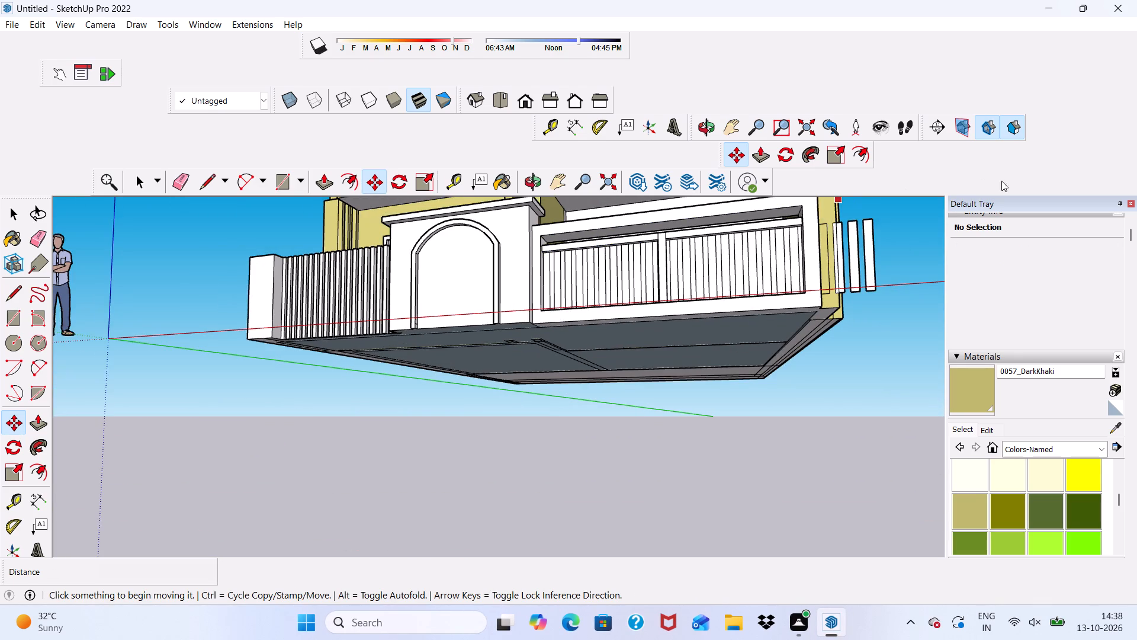
pyautogui.scroll(11, 934, 241)
pyautogui.scroll(4, 821, 226)
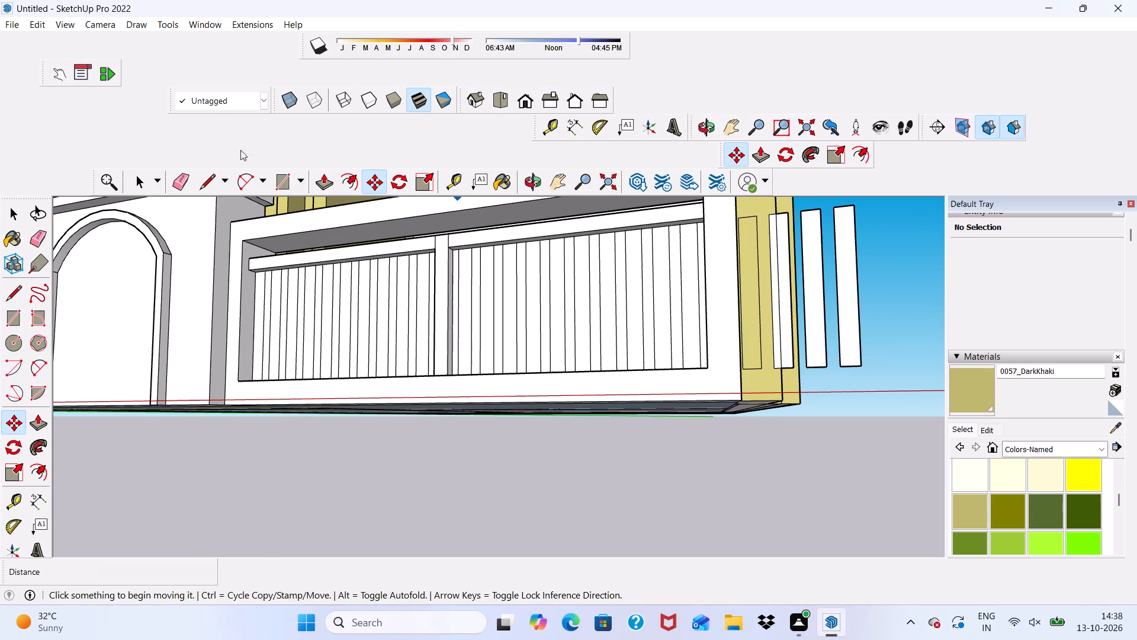
pyautogui.click(176, 183)
pyautogui.scroll(8, 765, 263)
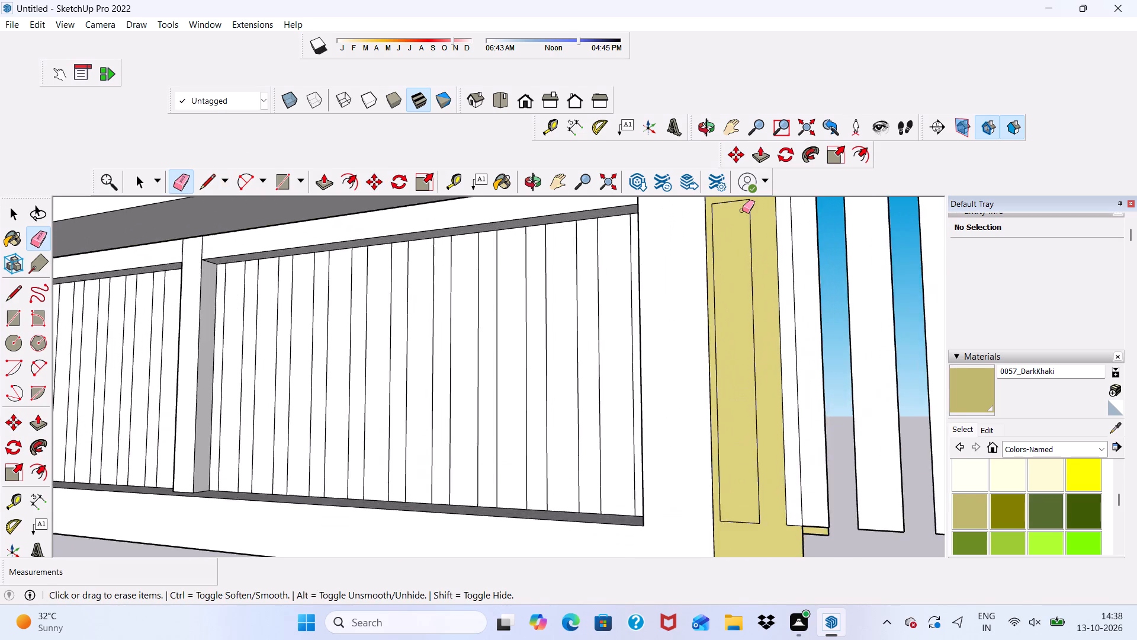
pyautogui.scroll(3, 742, 210)
pyautogui.moveTo(749, 228); pyautogui.dragTo(763, 226)
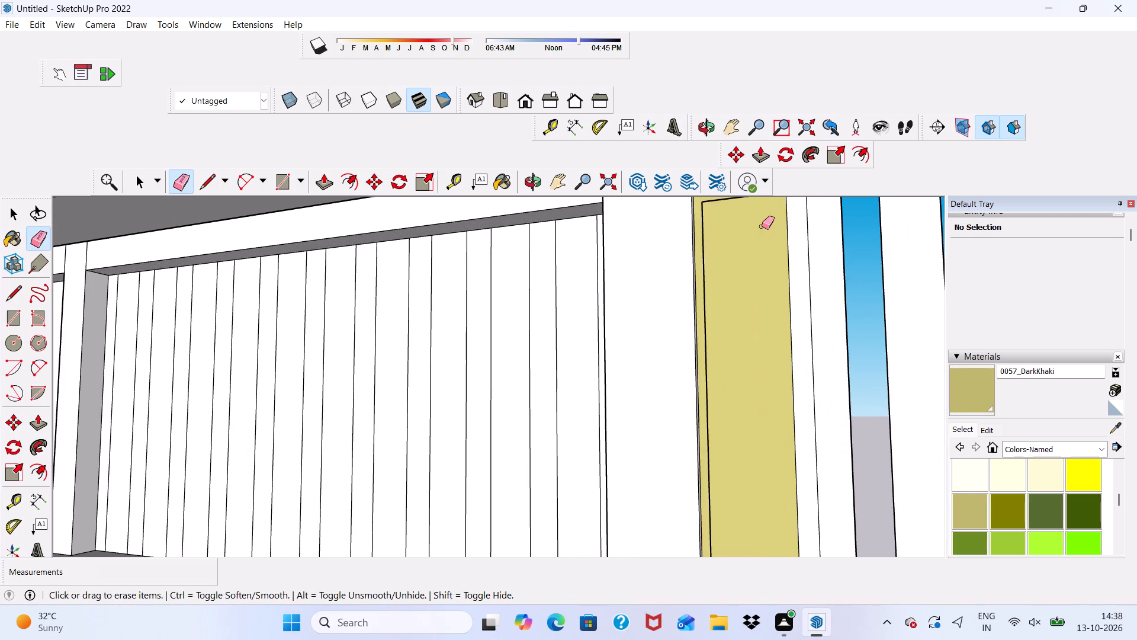
pyautogui.scroll(2, 708, 244)
pyautogui.moveTo(708, 244); pyautogui.dragTo(702, 251)
pyautogui.scroll(-7, 704, 251)
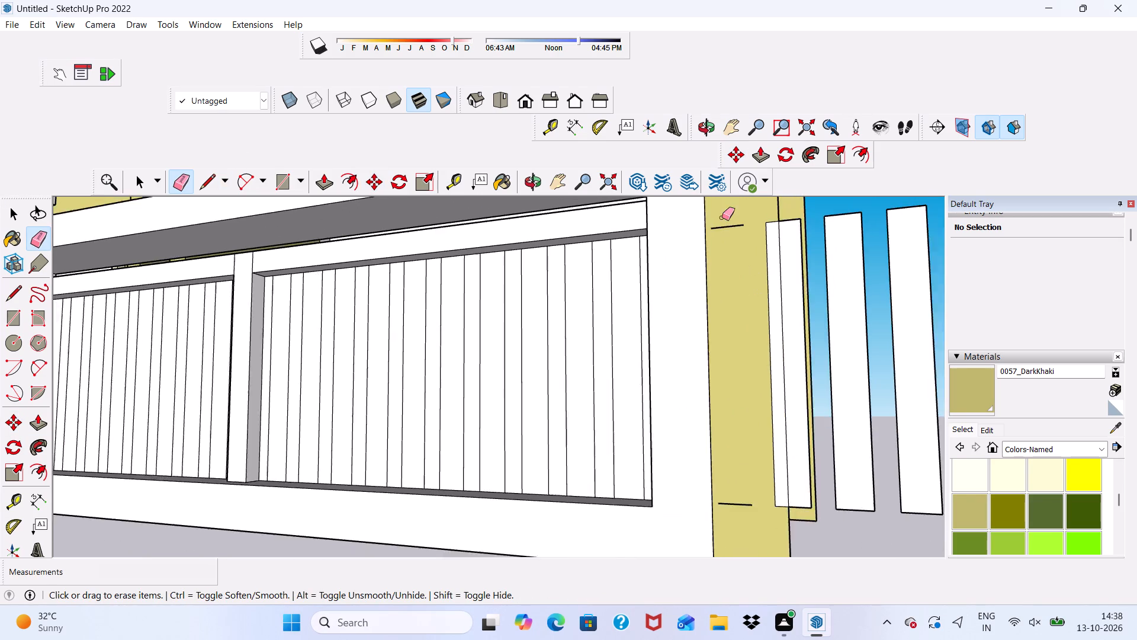
pyautogui.scroll(1, 720, 214)
pyautogui.moveTo(724, 220); pyautogui.dragTo(725, 226)
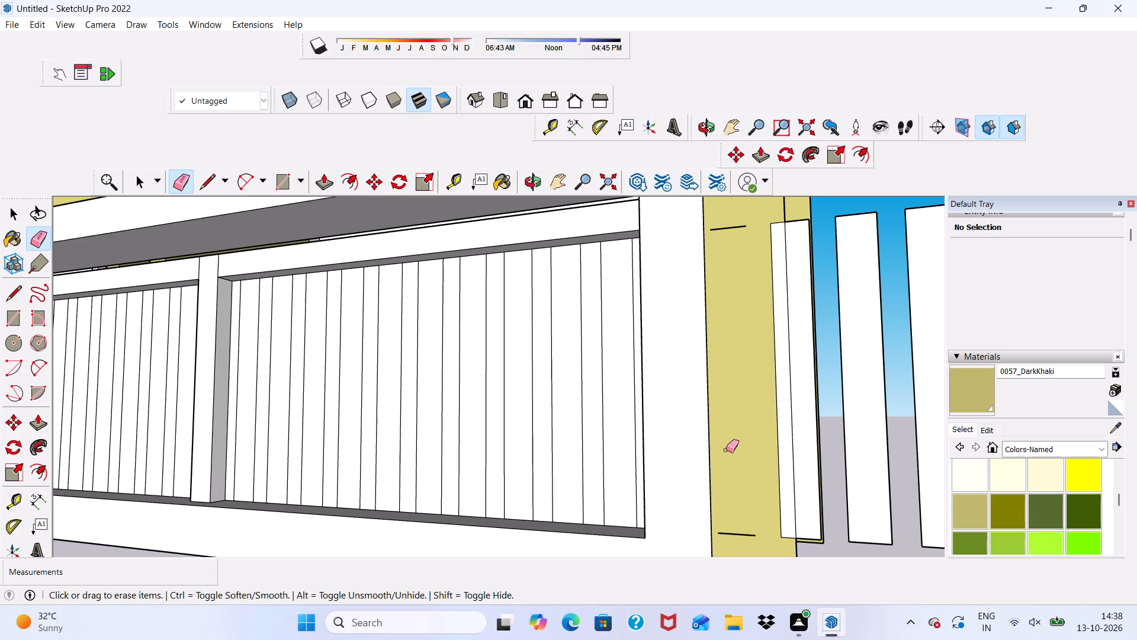
pyautogui.scroll(-1, 785, 492)
pyautogui.scroll(2, 777, 530)
pyautogui.click(735, 527)
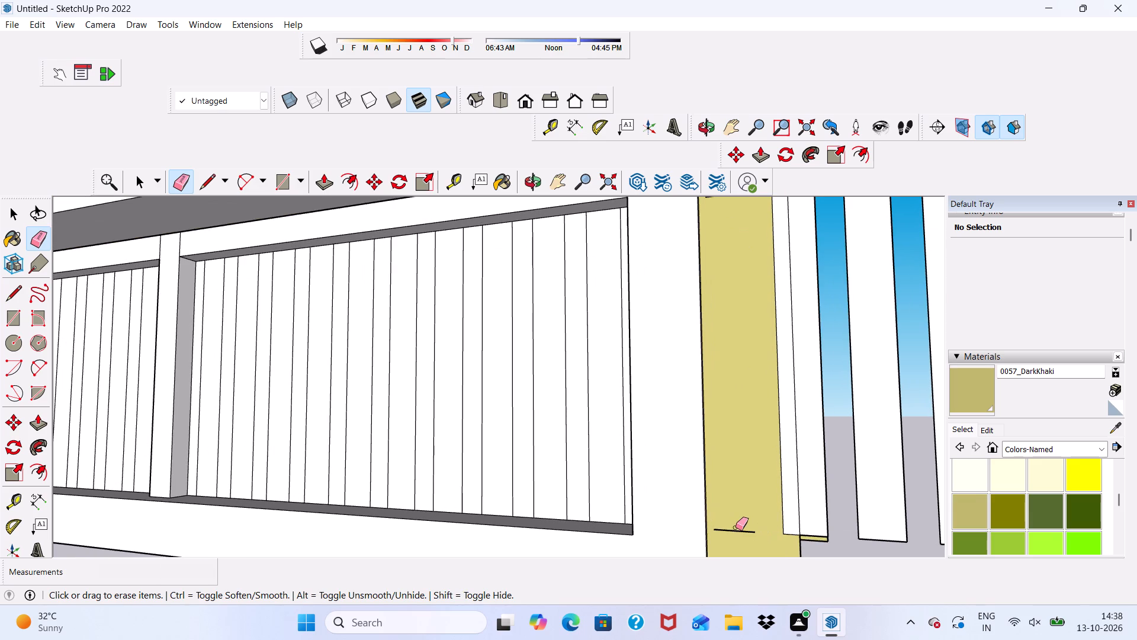
pyautogui.click(725, 526)
pyautogui.scroll(-5, 710, 404)
pyautogui.scroll(5, 685, 264)
pyautogui.moveTo(749, 283); pyautogui.dragTo(750, 296)
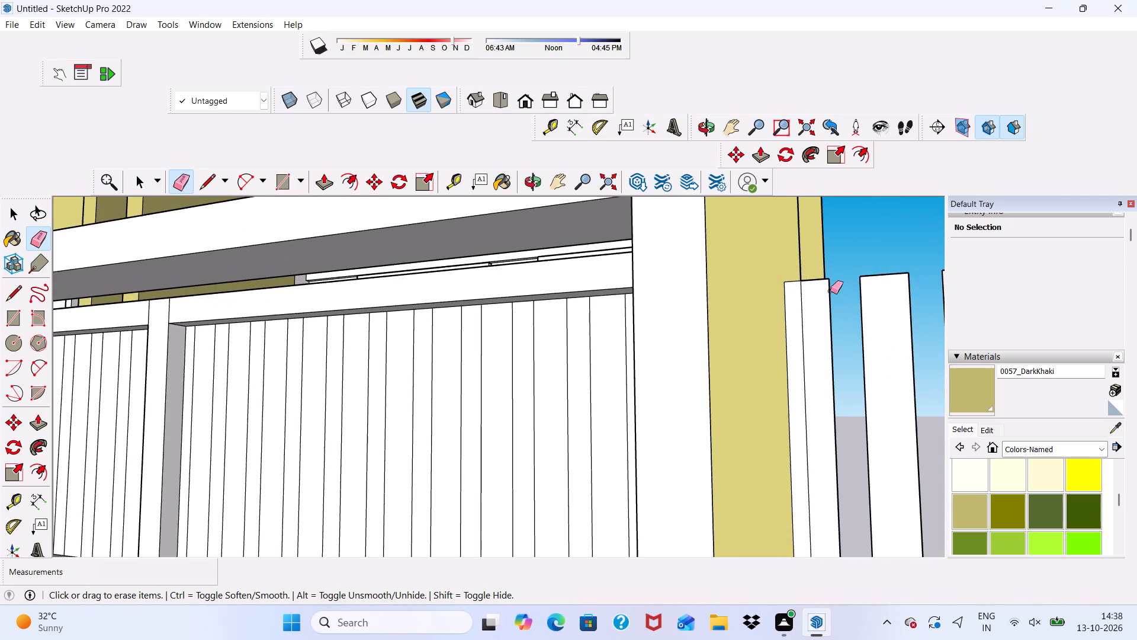
# Erase the top edge of the surplus slat copy that crosses the khaki pillar's corner.
pyautogui.scroll(6, 890, 291)
pyautogui.scroll(-3, 763, 286)
pyautogui.scroll(-1, 717, 299)
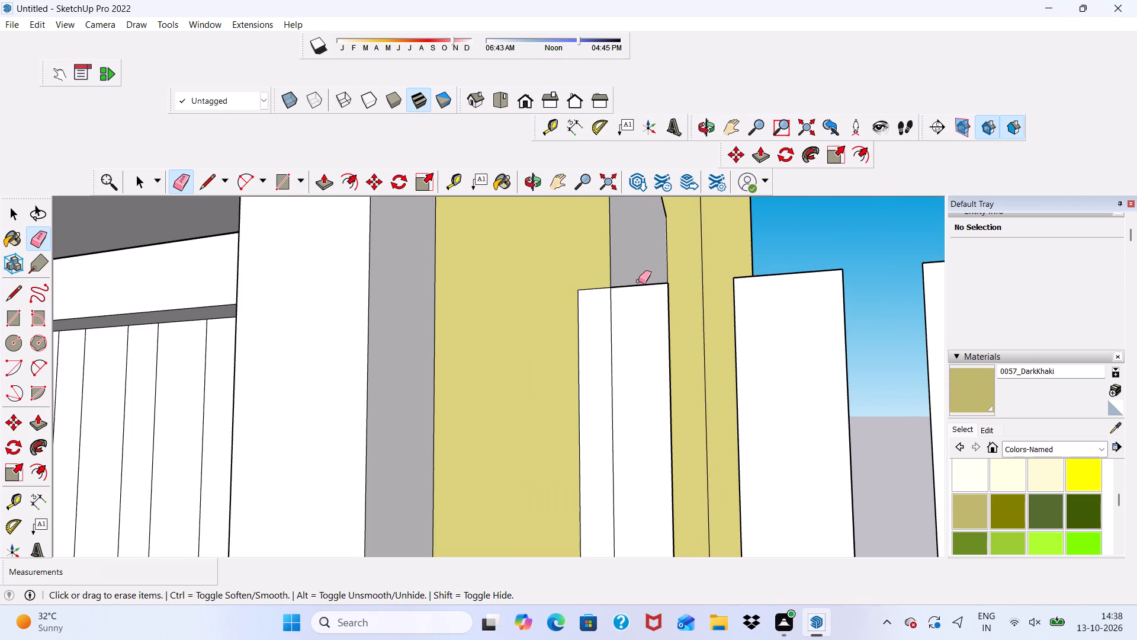
pyautogui.moveTo(638, 283); pyautogui.dragTo(643, 290)
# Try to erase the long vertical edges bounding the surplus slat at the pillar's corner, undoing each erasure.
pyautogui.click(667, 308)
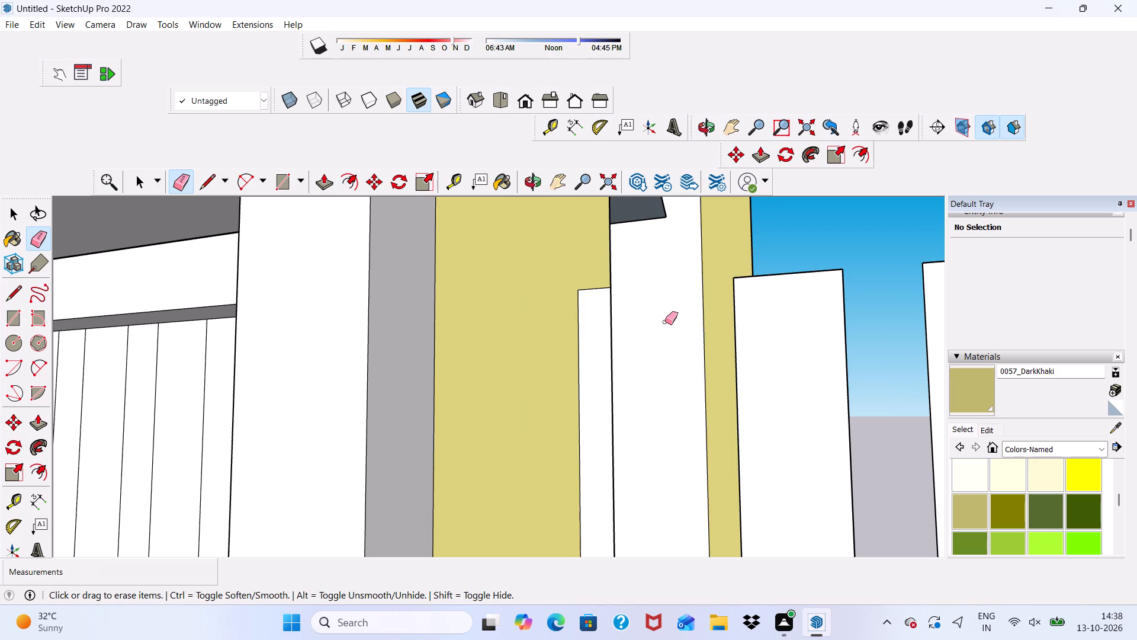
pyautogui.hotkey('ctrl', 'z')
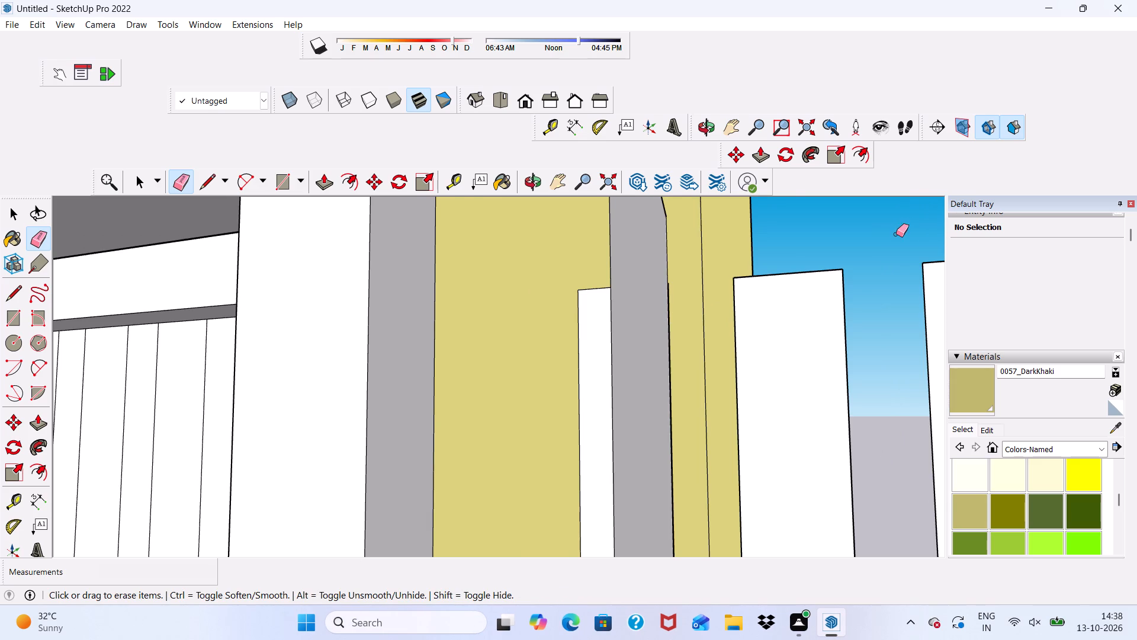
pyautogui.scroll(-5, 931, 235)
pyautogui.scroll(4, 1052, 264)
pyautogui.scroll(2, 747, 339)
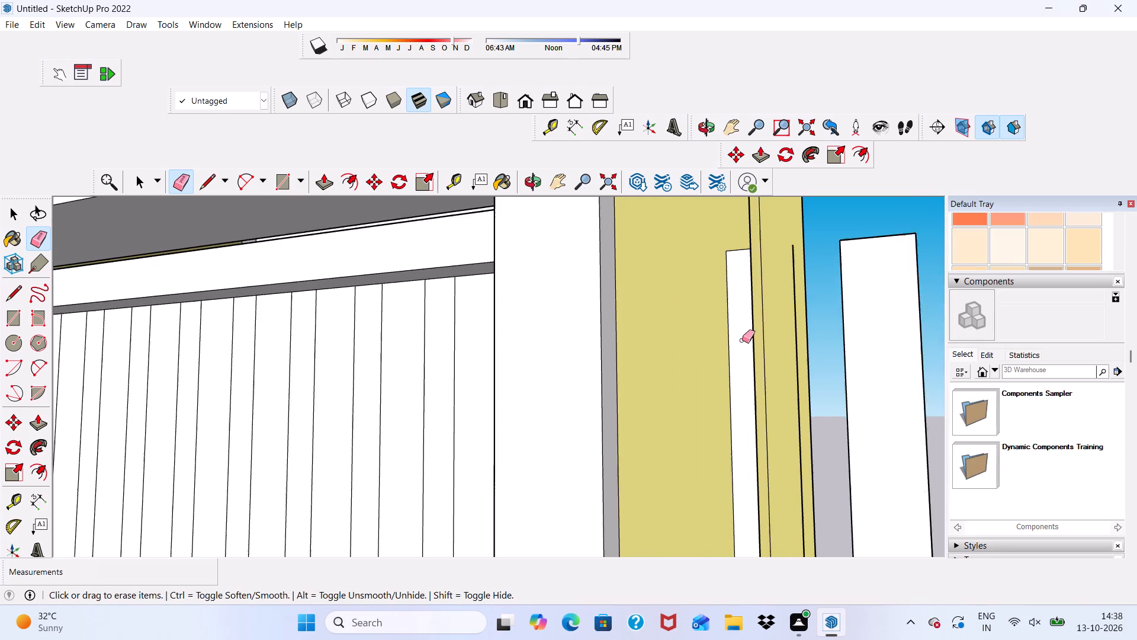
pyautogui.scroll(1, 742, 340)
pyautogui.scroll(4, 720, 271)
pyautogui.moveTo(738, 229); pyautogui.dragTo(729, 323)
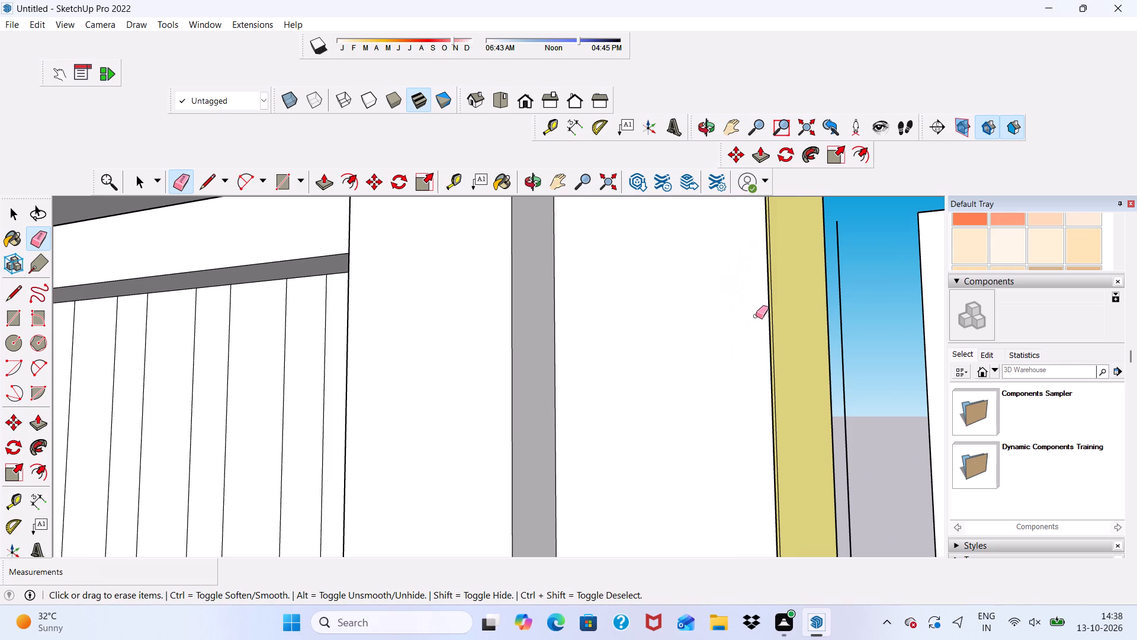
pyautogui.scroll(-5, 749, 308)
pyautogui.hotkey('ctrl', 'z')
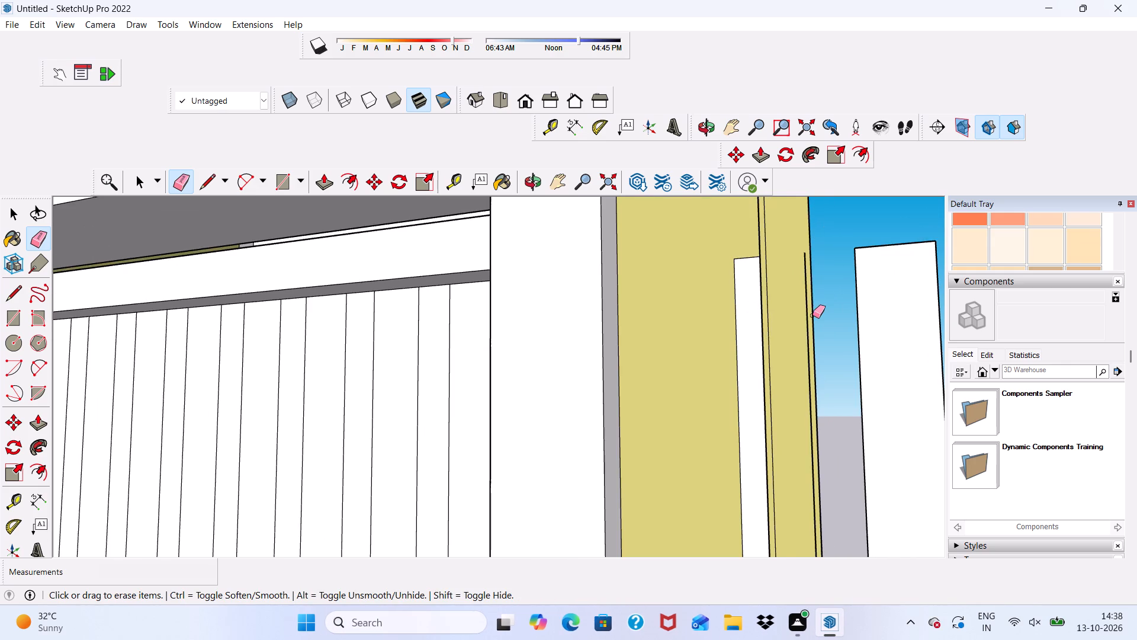
# Erase the corner slat's leftover outer vertical edge and the vertical edges of the two free-standing slat copies beyond the pillar.
pyautogui.scroll(4, 814, 316)
pyautogui.moveTo(802, 279); pyautogui.dragTo(786, 284)
pyautogui.scroll(-7, 705, 273)
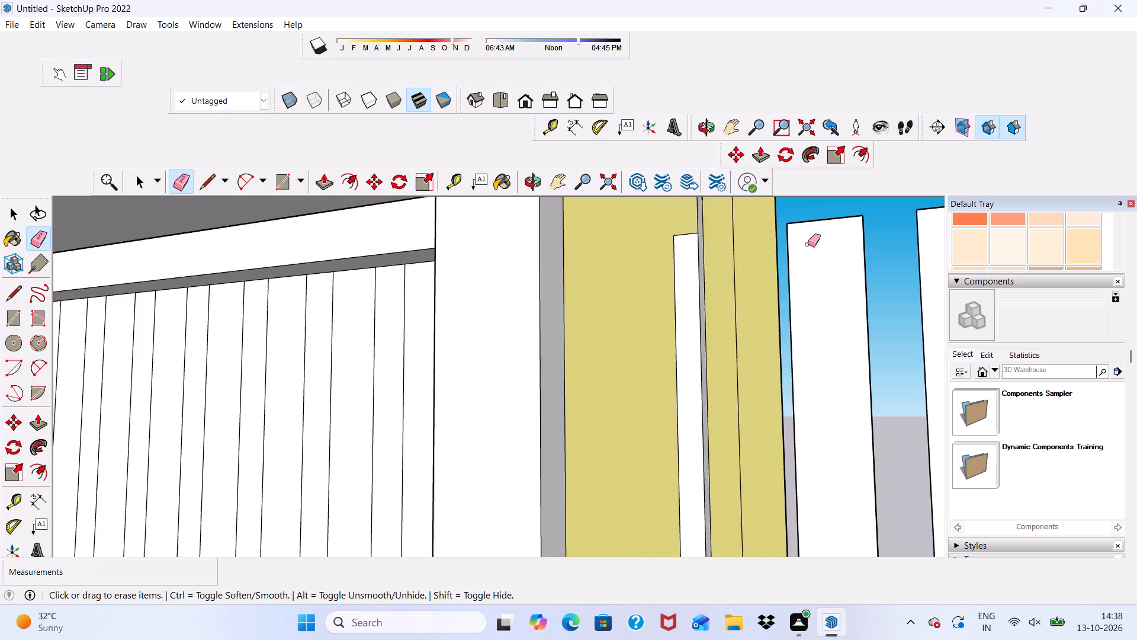
pyautogui.scroll(-6, 707, 241)
pyautogui.scroll(6, 747, 277)
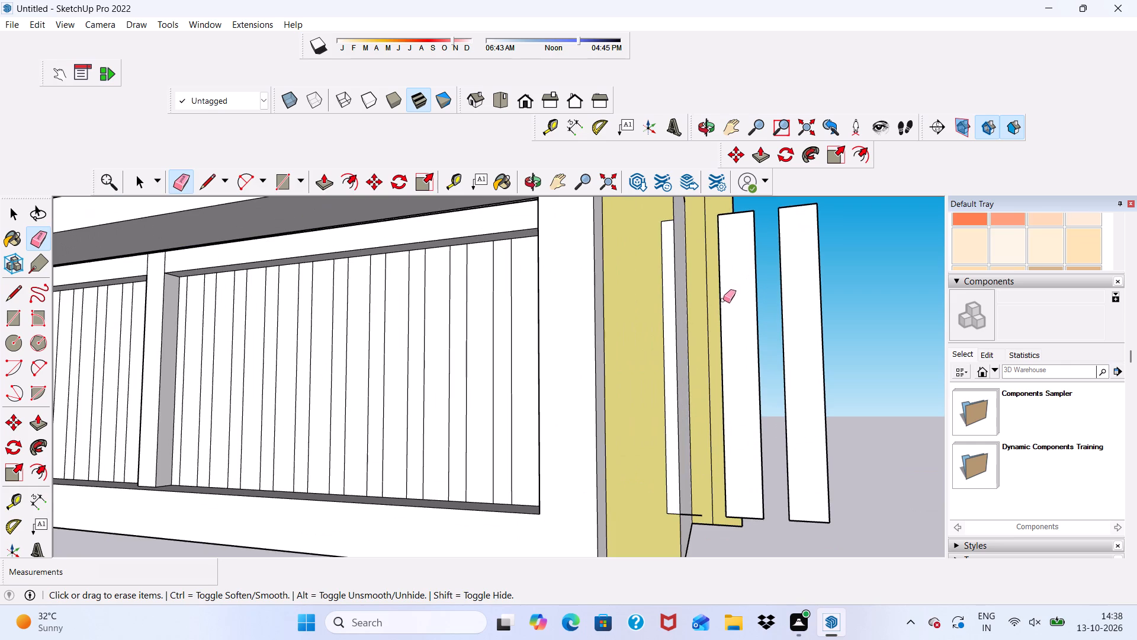
pyautogui.moveTo(721, 306); pyautogui.dragTo(804, 344)
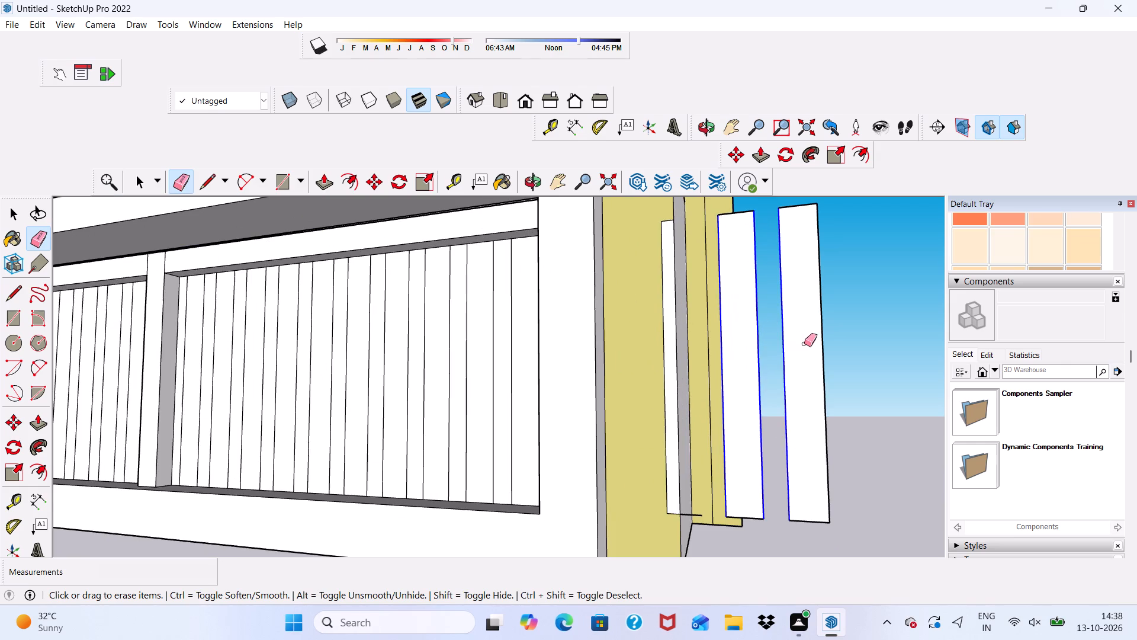
pyautogui.moveTo(804, 344); pyautogui.dragTo(821, 351)
pyautogui.scroll(1, 749, 265)
pyautogui.scroll(-4, 733, 207)
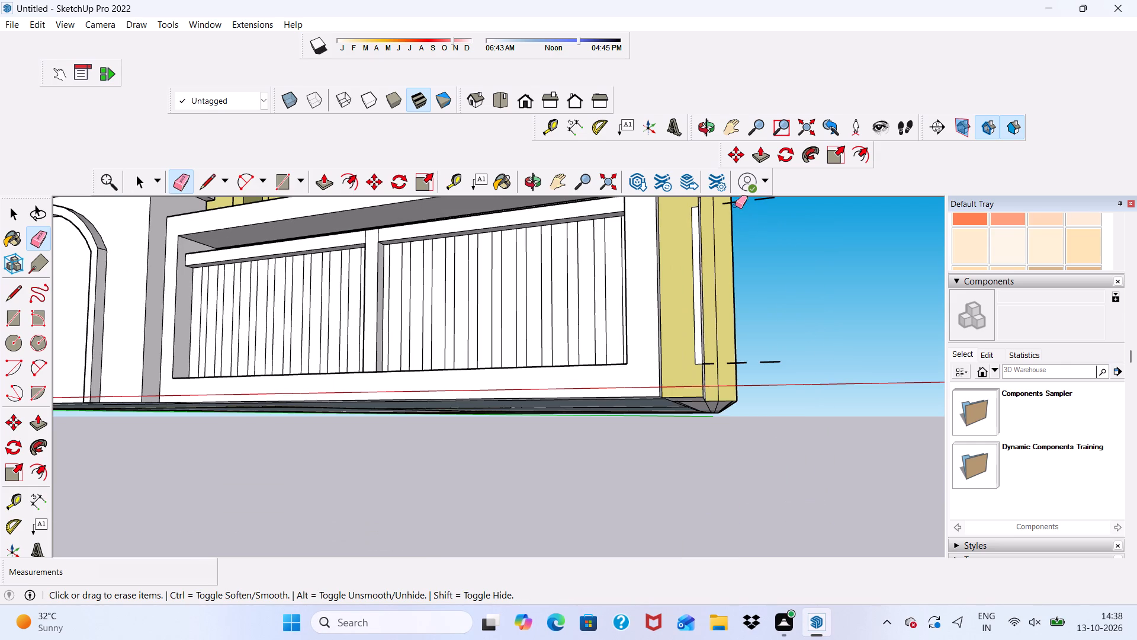
# Erase the remaining short horizontal edges left by the surplus slats beside the pillar, including the stub crossing its side face.
pyautogui.click(734, 202)
pyautogui.scroll(2, 765, 199)
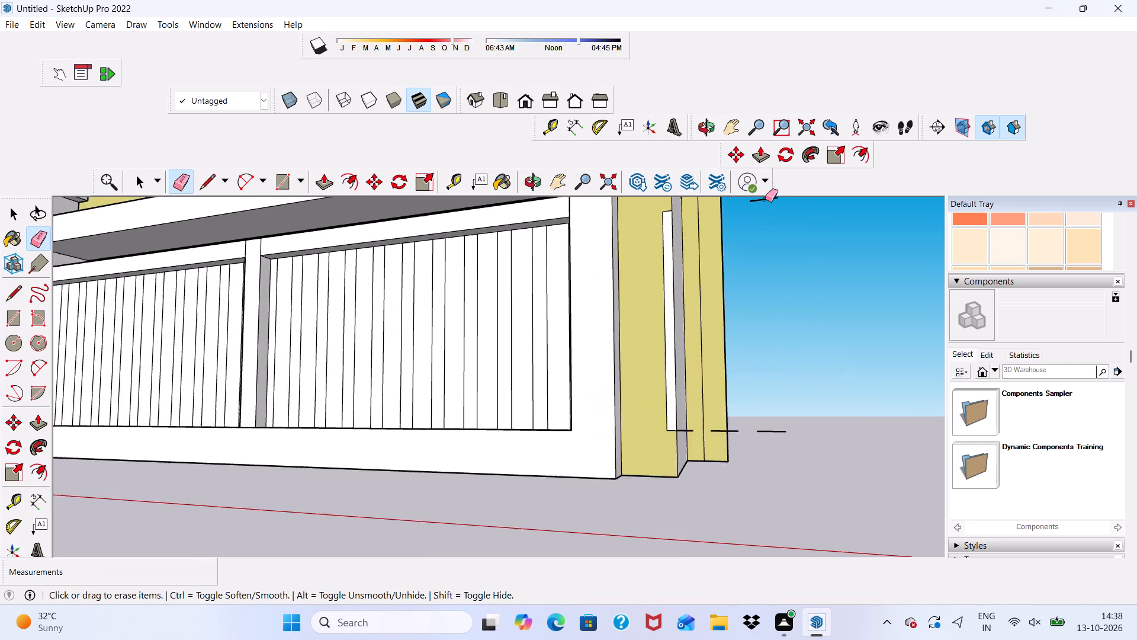
pyautogui.scroll(3, 765, 199)
pyautogui.click(765, 199)
pyautogui.click(778, 454)
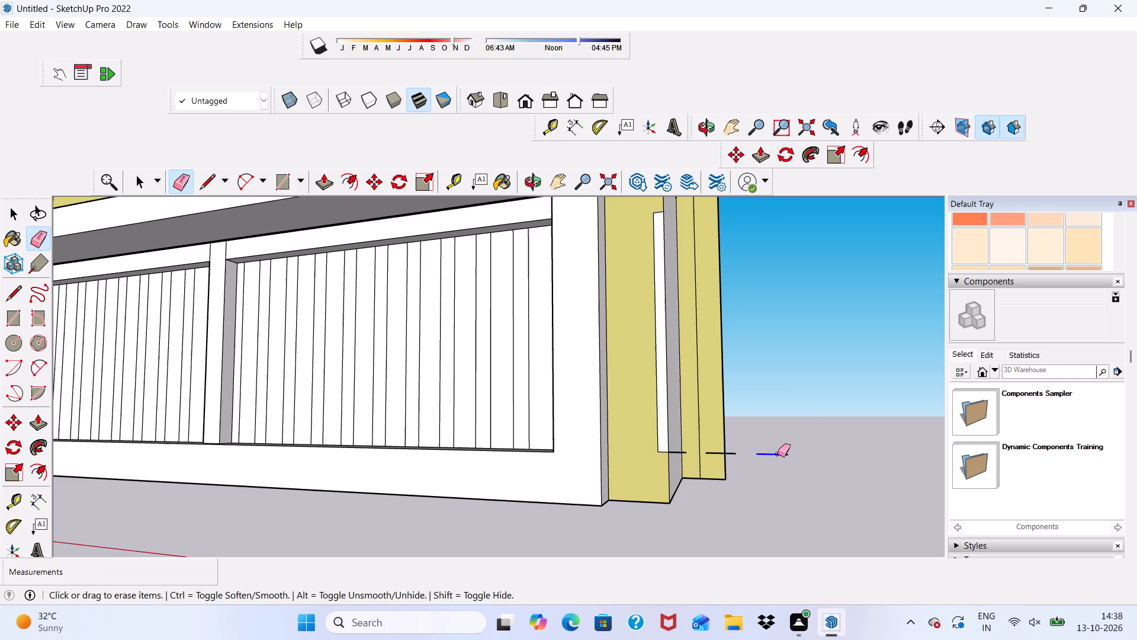
pyautogui.click(716, 454)
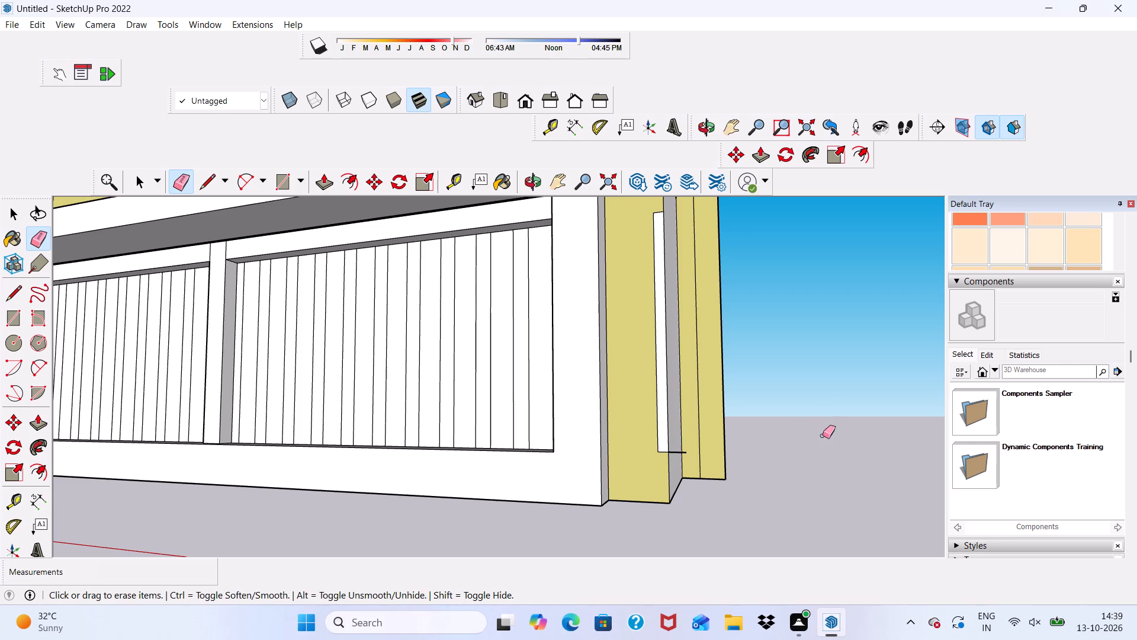
pyautogui.scroll(8, 702, 462)
pyautogui.moveTo(671, 436); pyautogui.dragTo(667, 453)
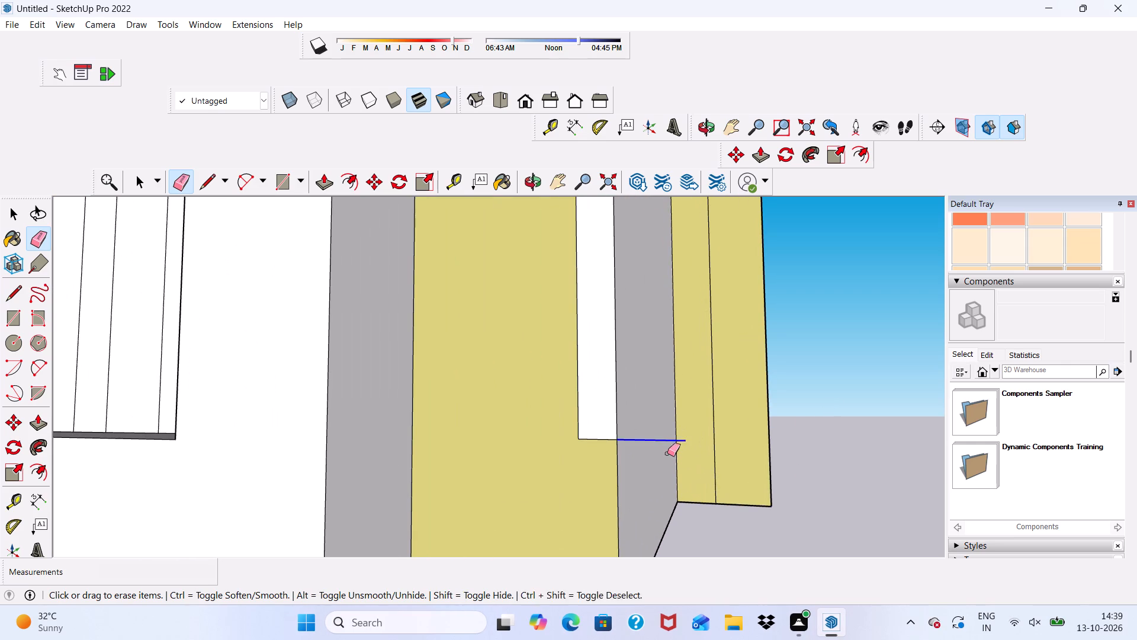
pyautogui.moveTo(667, 453); pyautogui.dragTo(667, 459)
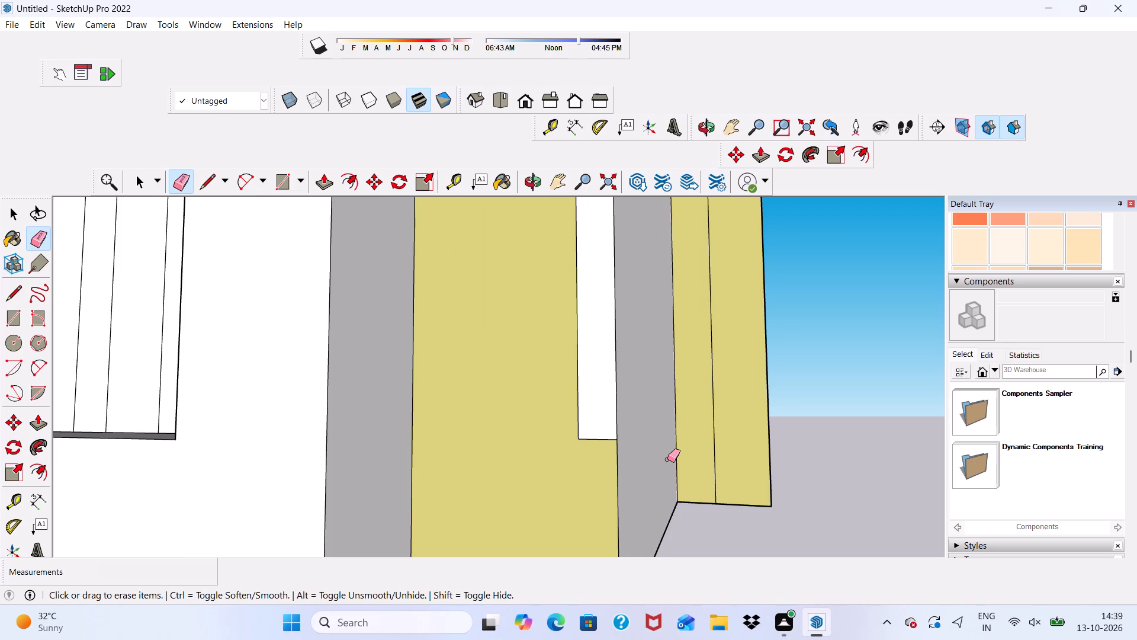
pyautogui.press('space')
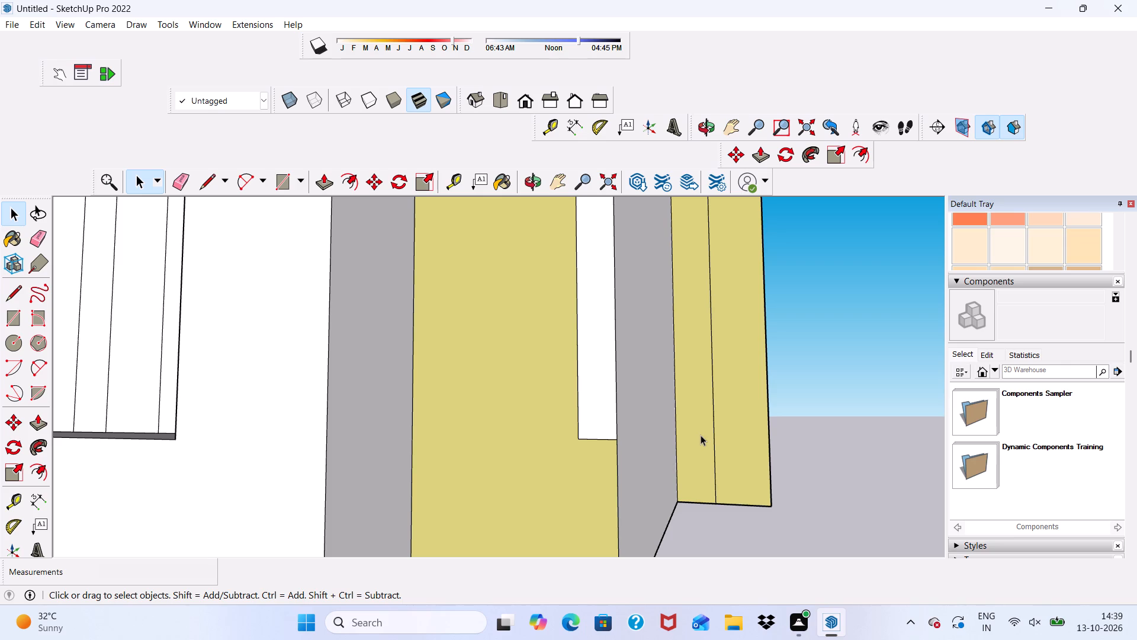
# Paint the white leftover slat strip and the pillar's adjoining side face with 0057_DarkKhaki.
pyautogui.scroll(5, 1005, 242)
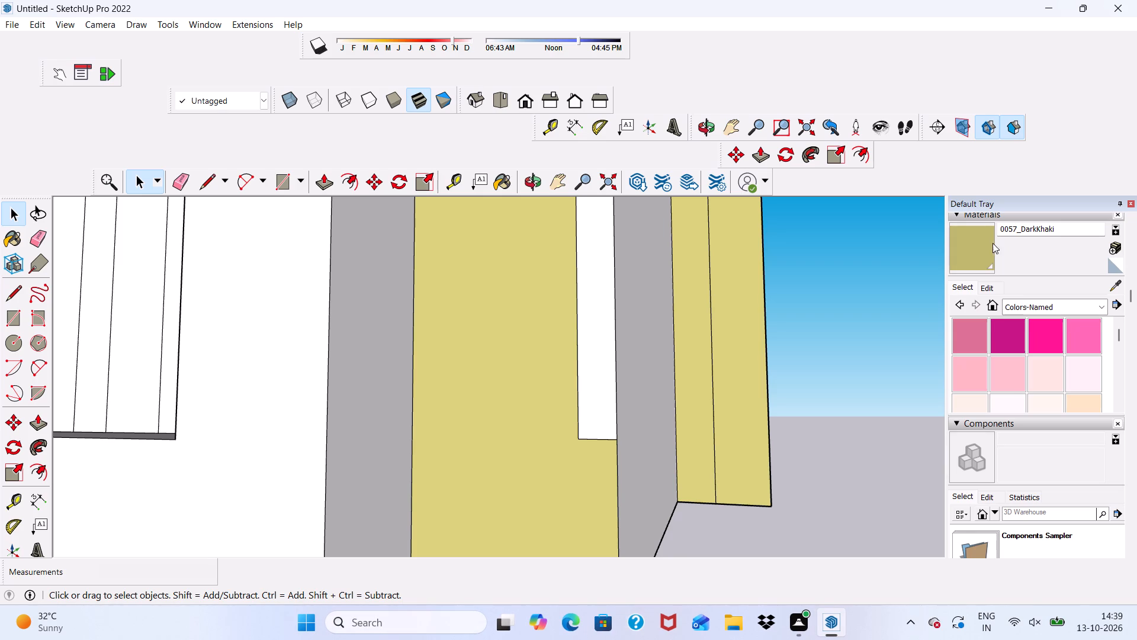
pyautogui.click(979, 238)
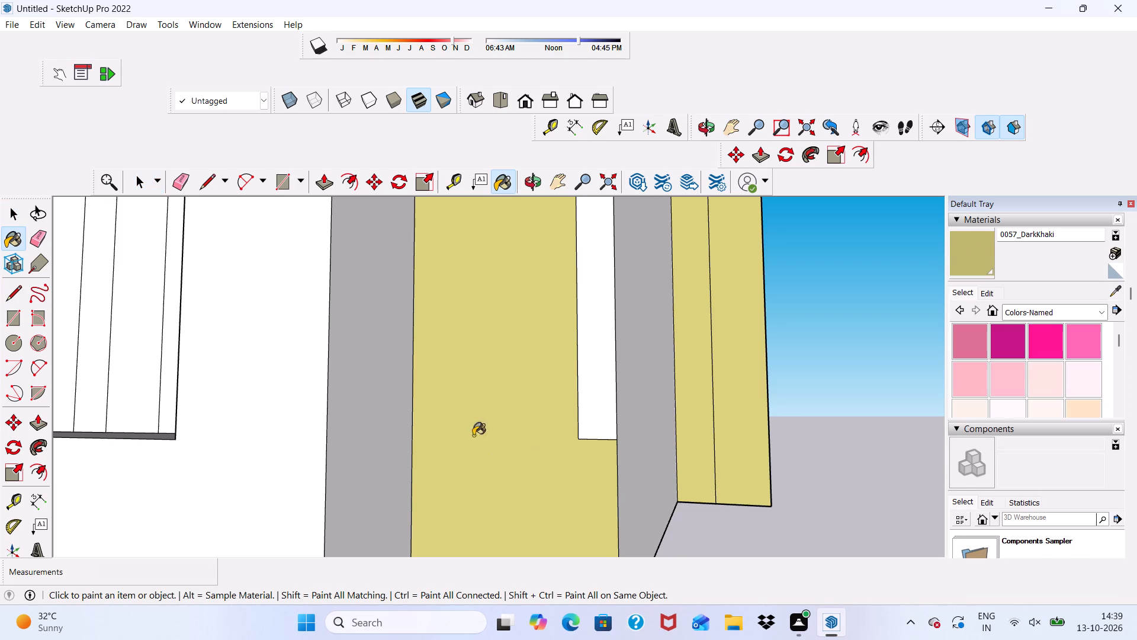
pyautogui.scroll(3, 599, 369)
pyautogui.click(602, 366)
pyautogui.scroll(-4, 650, 367)
pyautogui.moveTo(675, 379); pyautogui.dragTo(525, 442, button='middle')
pyautogui.click(534, 413)
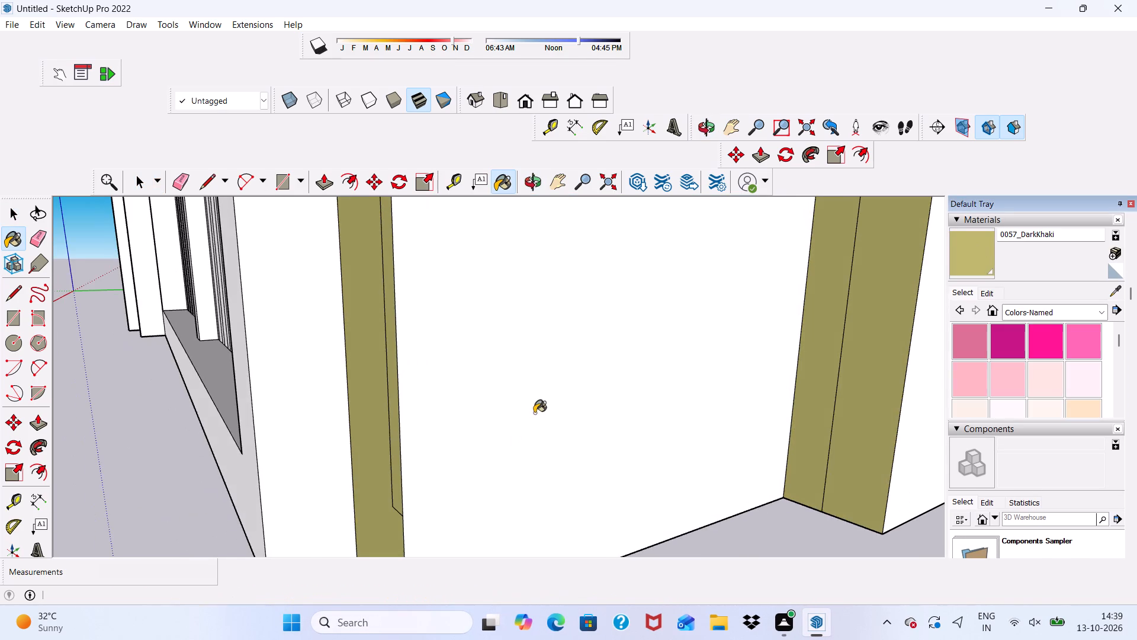
pyautogui.scroll(-5, 534, 413)
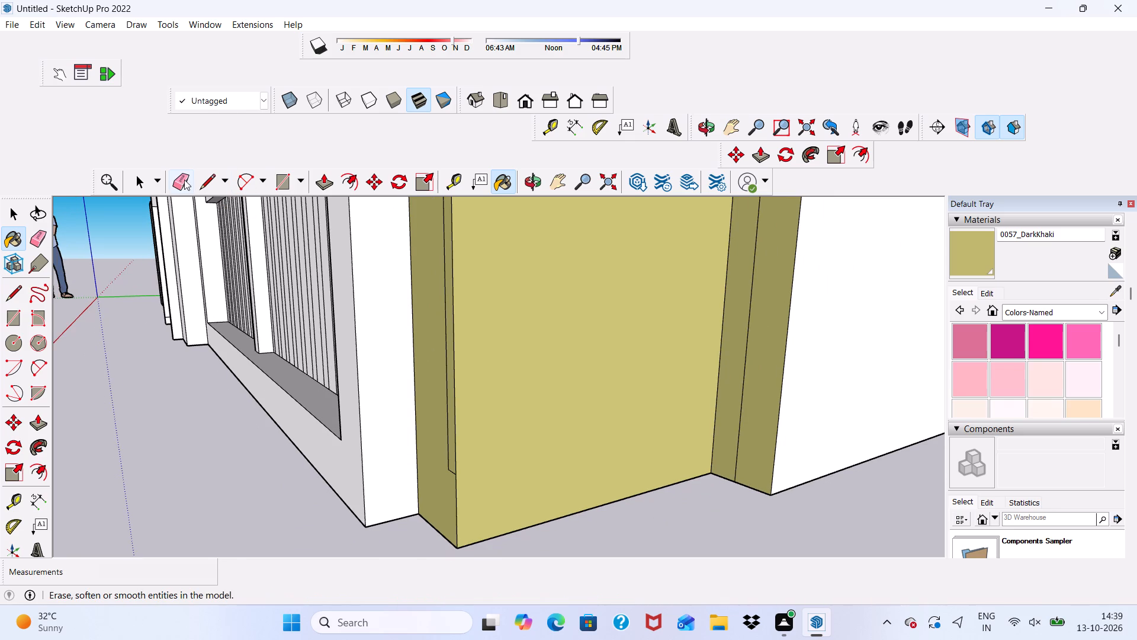
# Erase the vertical, bottom and top edges of the leftover slat strip on the khaki pillar's face.
pyautogui.click(184, 180)
pyautogui.moveTo(428, 331); pyautogui.dragTo(502, 323, button='middle')
pyautogui.scroll(4, 511, 323)
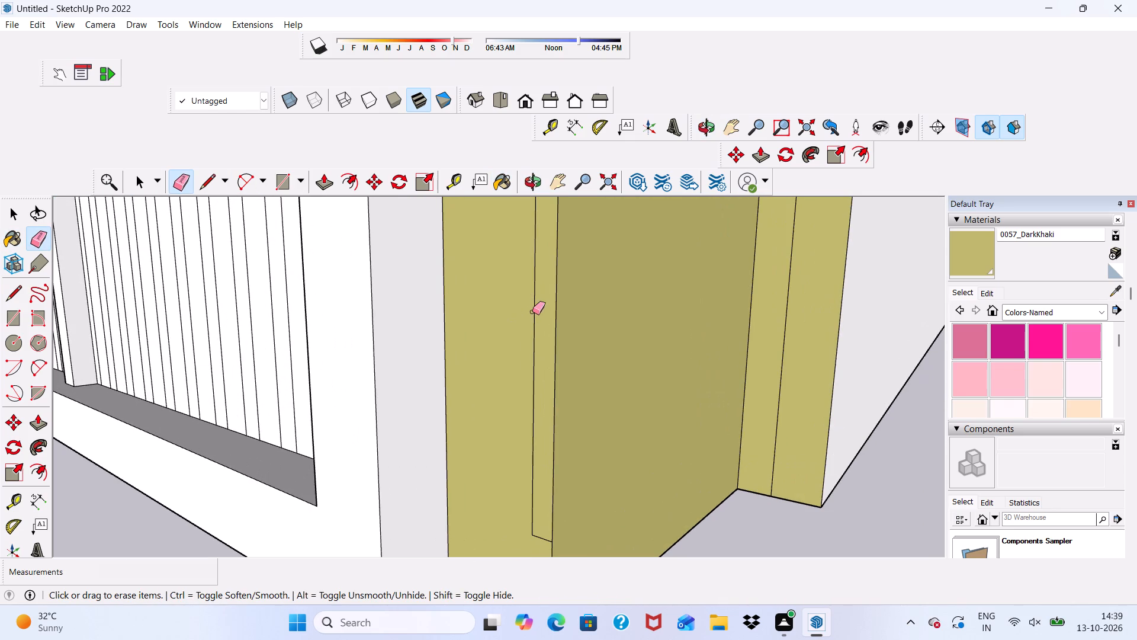
pyautogui.click(538, 304)
pyautogui.moveTo(538, 303); pyautogui.dragTo(536, 313)
pyautogui.scroll(-2, 526, 315)
pyautogui.scroll(6, 585, 514)
pyautogui.moveTo(516, 492); pyautogui.dragTo(519, 498)
pyautogui.scroll(-3, 473, 490)
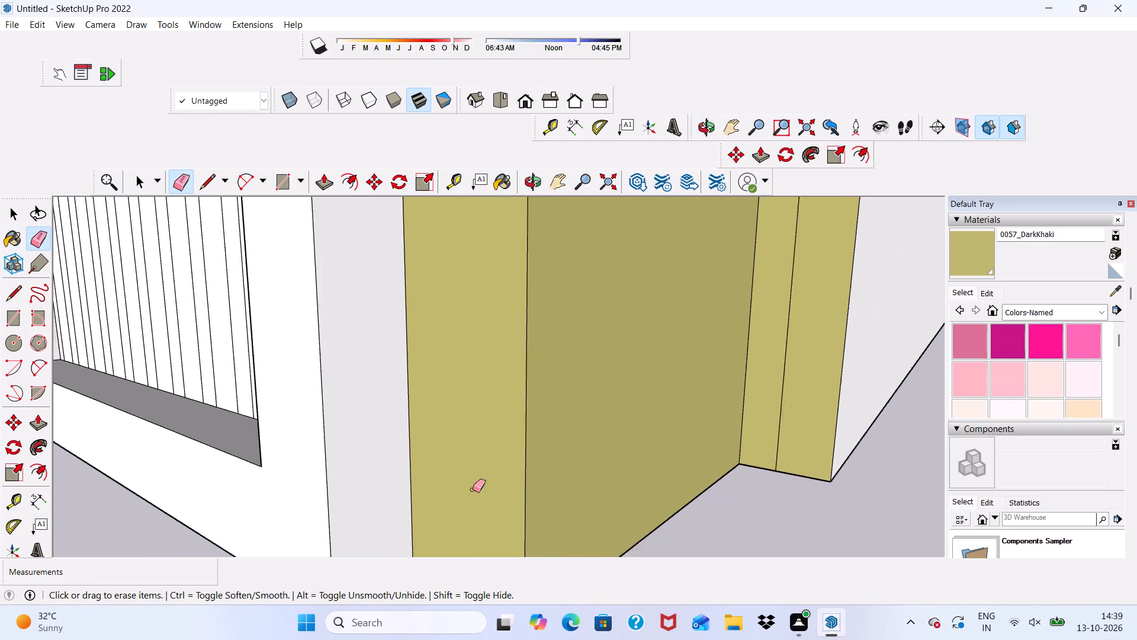
pyautogui.scroll(-11, 473, 489)
pyautogui.scroll(-4, 499, 447)
pyautogui.scroll(17, 487, 268)
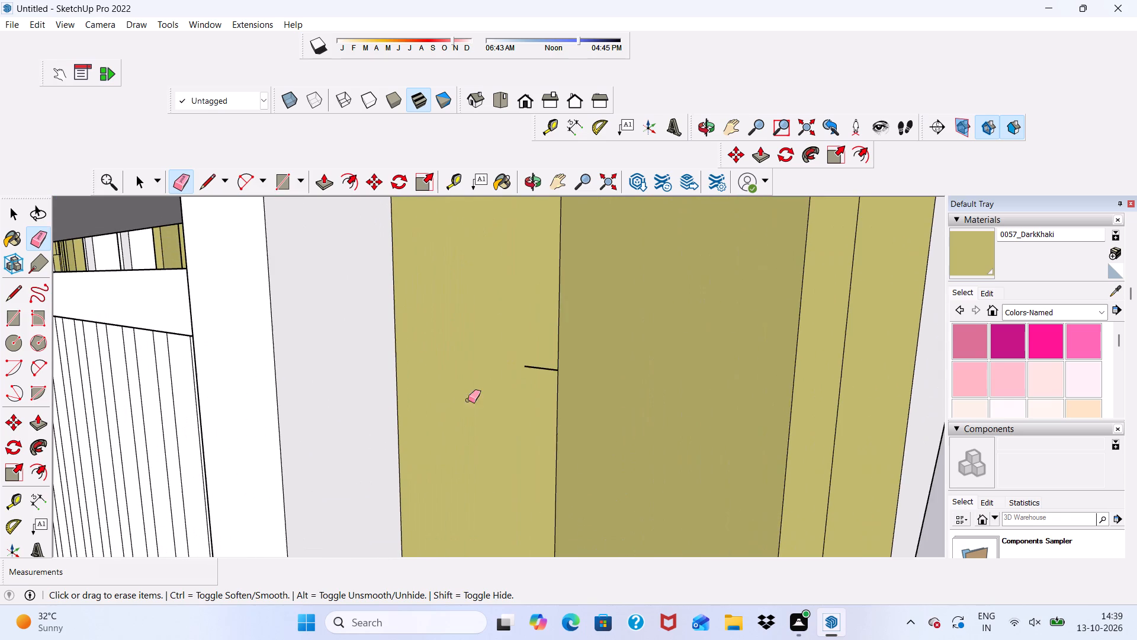
pyautogui.moveTo(534, 360); pyautogui.dragTo(535, 382)
pyautogui.scroll(-9, 535, 382)
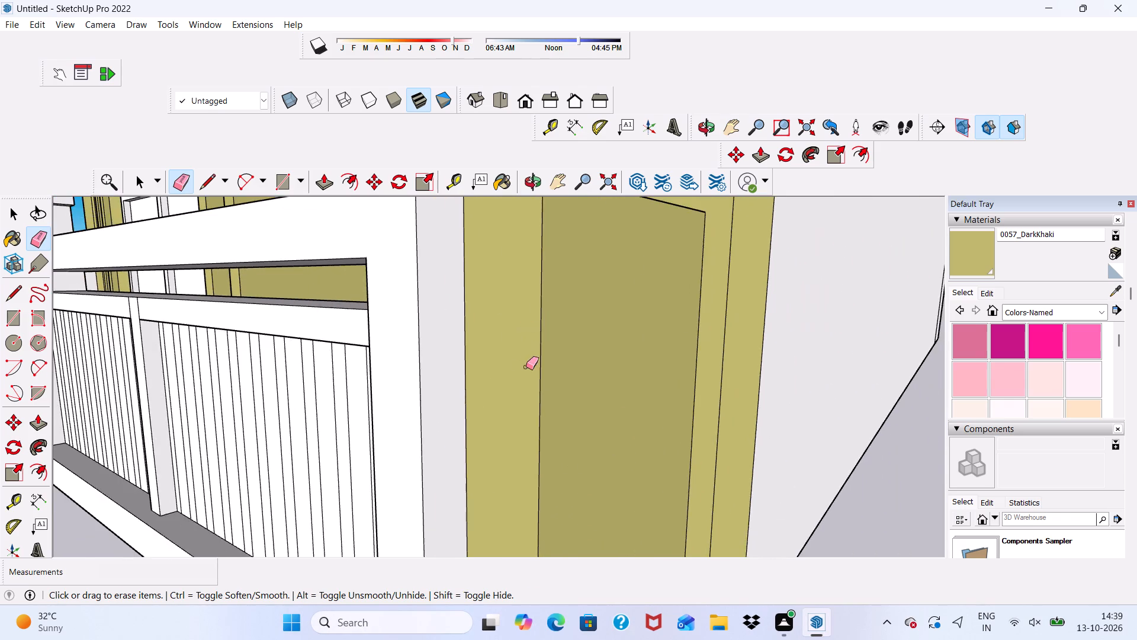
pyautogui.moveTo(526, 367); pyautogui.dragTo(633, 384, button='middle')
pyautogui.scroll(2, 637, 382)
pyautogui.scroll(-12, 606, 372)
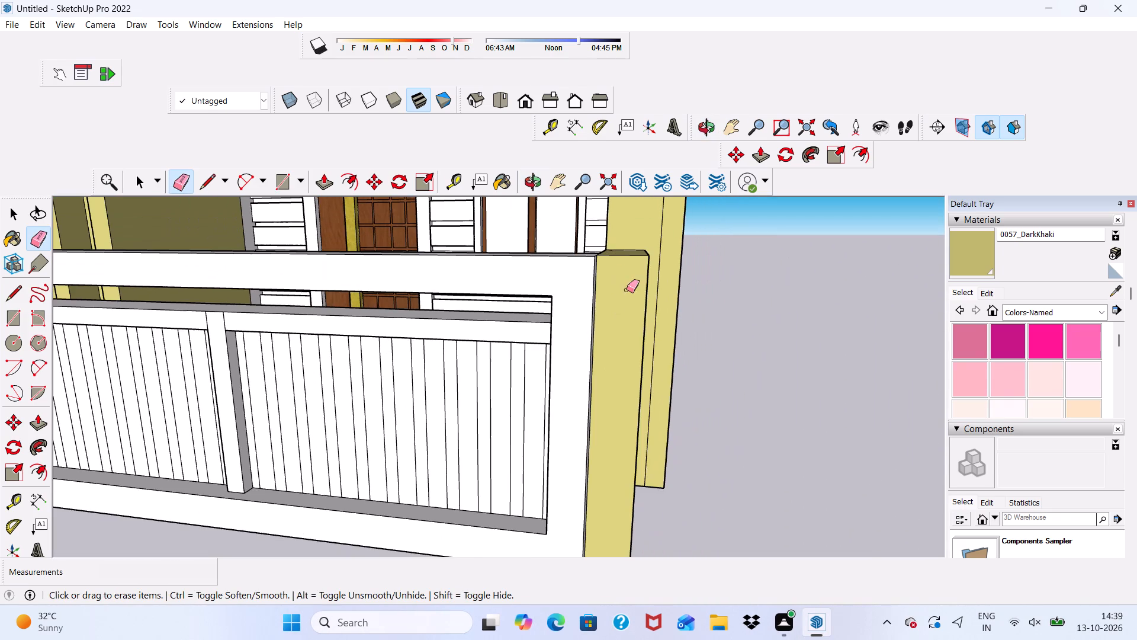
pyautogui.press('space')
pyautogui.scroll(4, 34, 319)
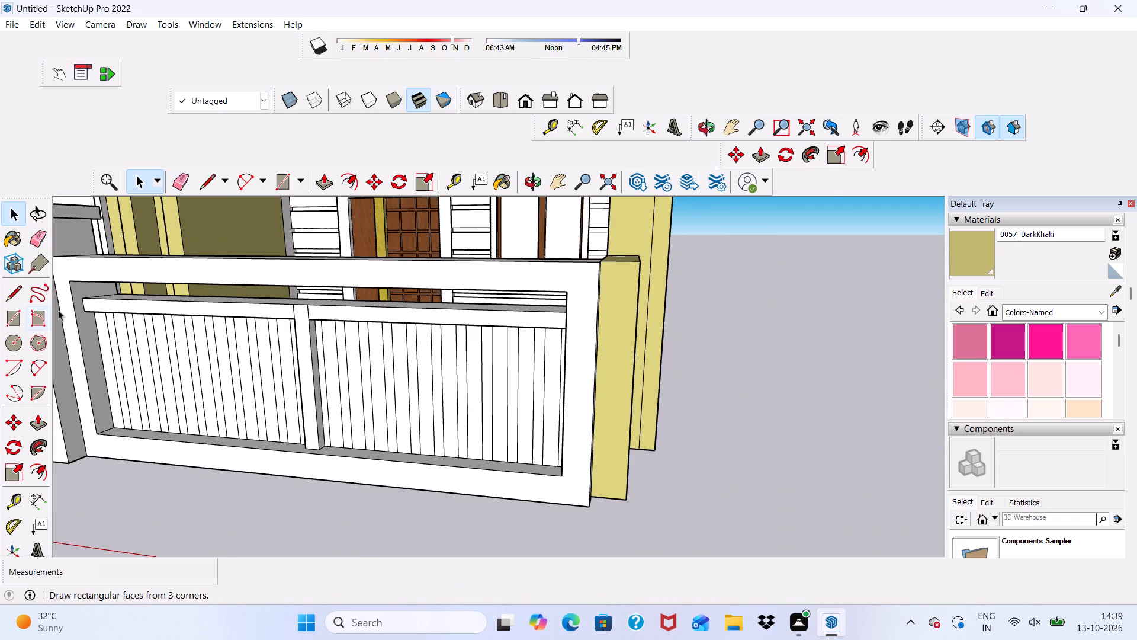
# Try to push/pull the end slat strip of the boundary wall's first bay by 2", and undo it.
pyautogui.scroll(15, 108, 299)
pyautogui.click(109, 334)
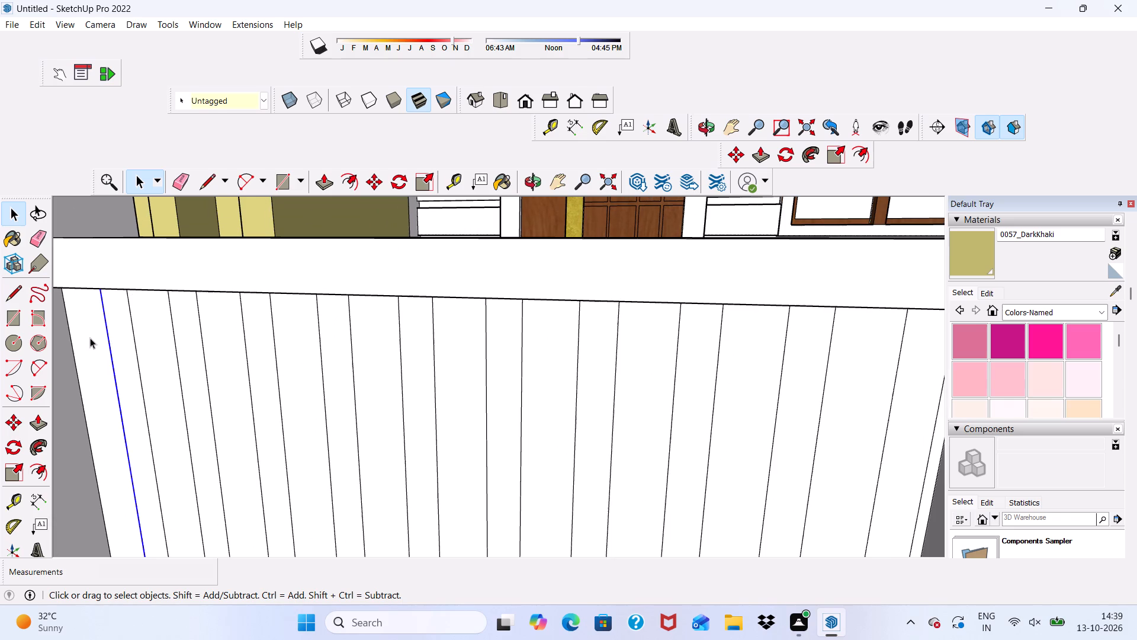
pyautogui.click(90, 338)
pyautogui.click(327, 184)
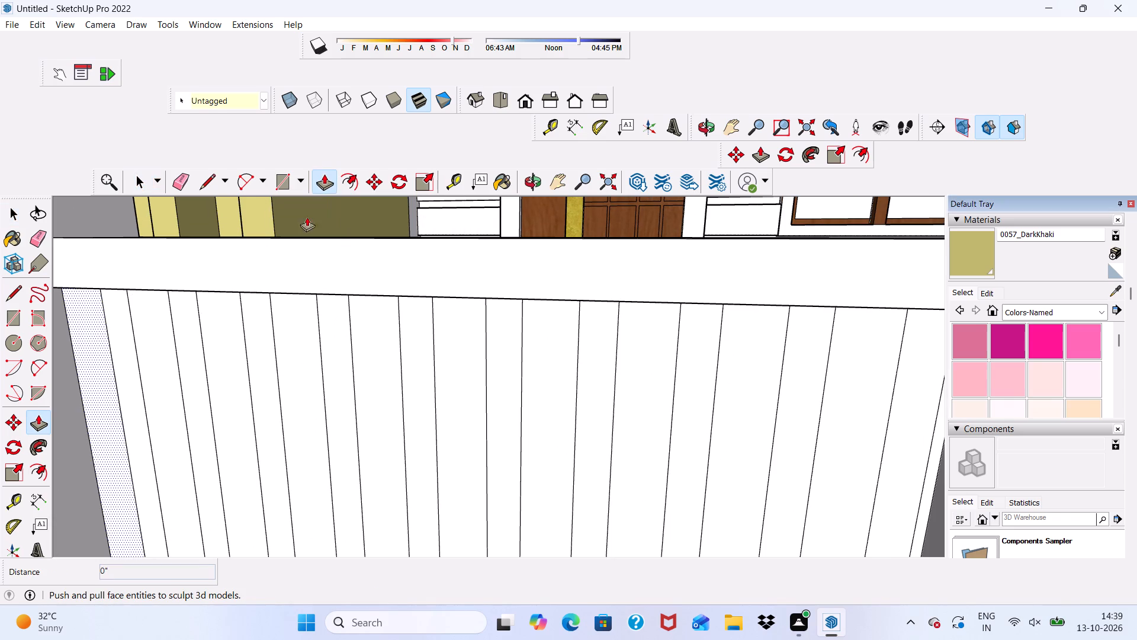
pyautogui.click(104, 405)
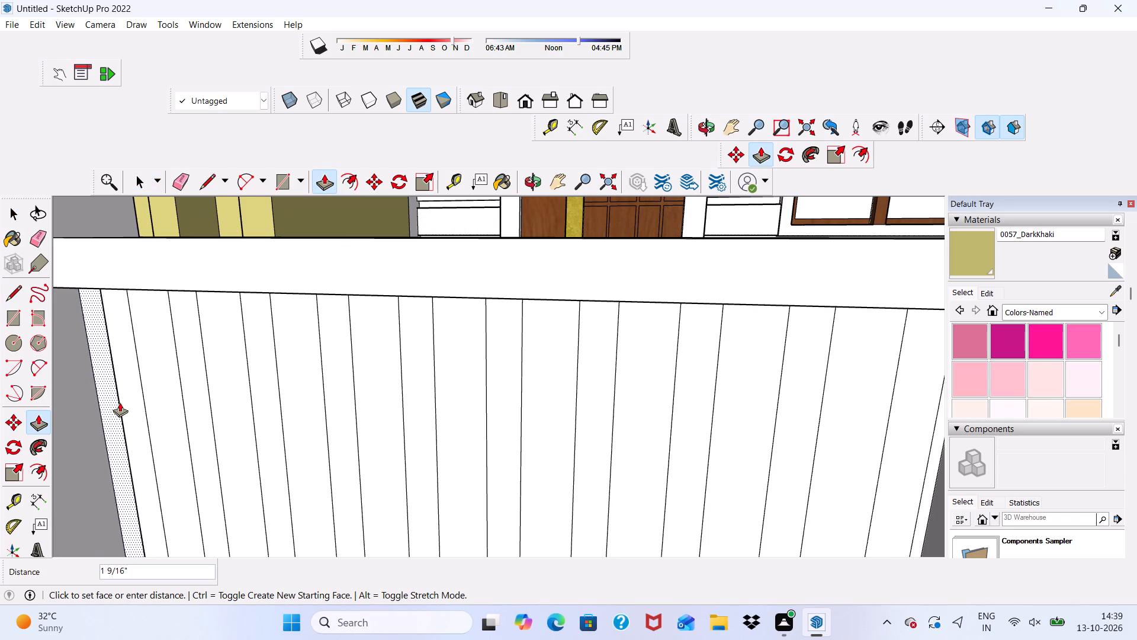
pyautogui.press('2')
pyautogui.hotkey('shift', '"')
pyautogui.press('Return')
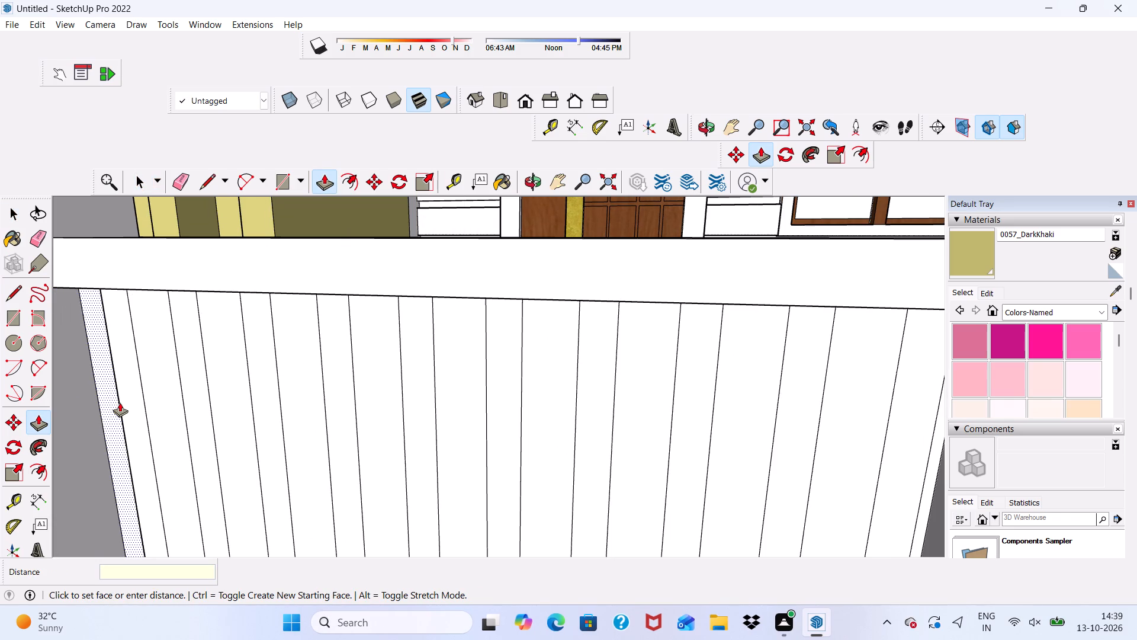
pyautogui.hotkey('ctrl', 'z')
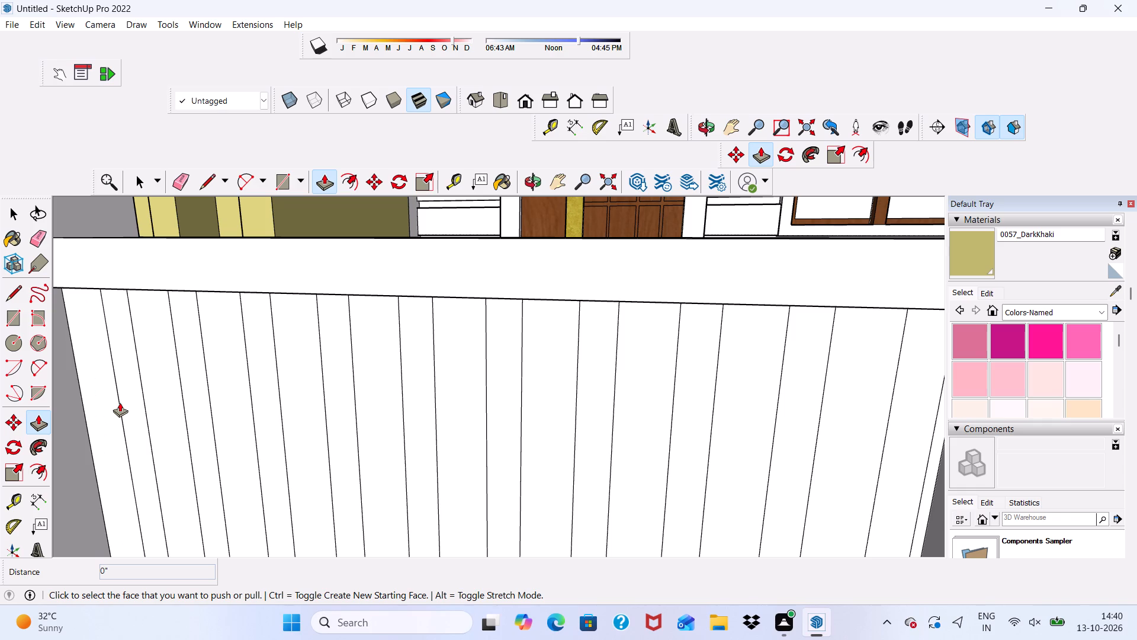
# Pull the end slat strip of the boundary wall's first bay outward by 2".
pyautogui.click(98, 408)
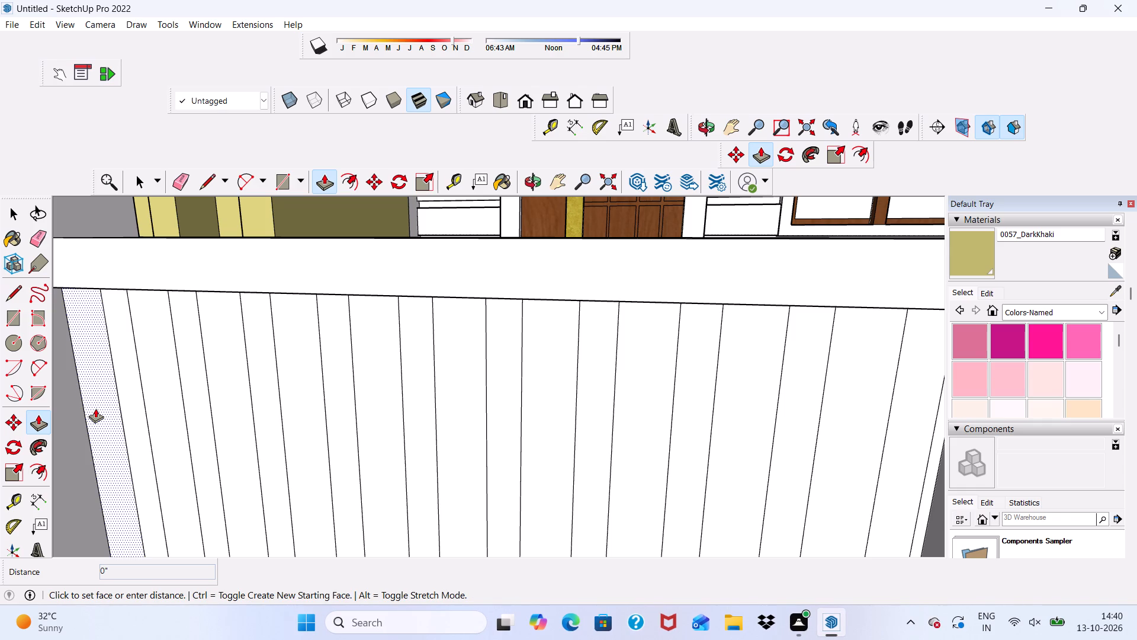
pyautogui.press('2')
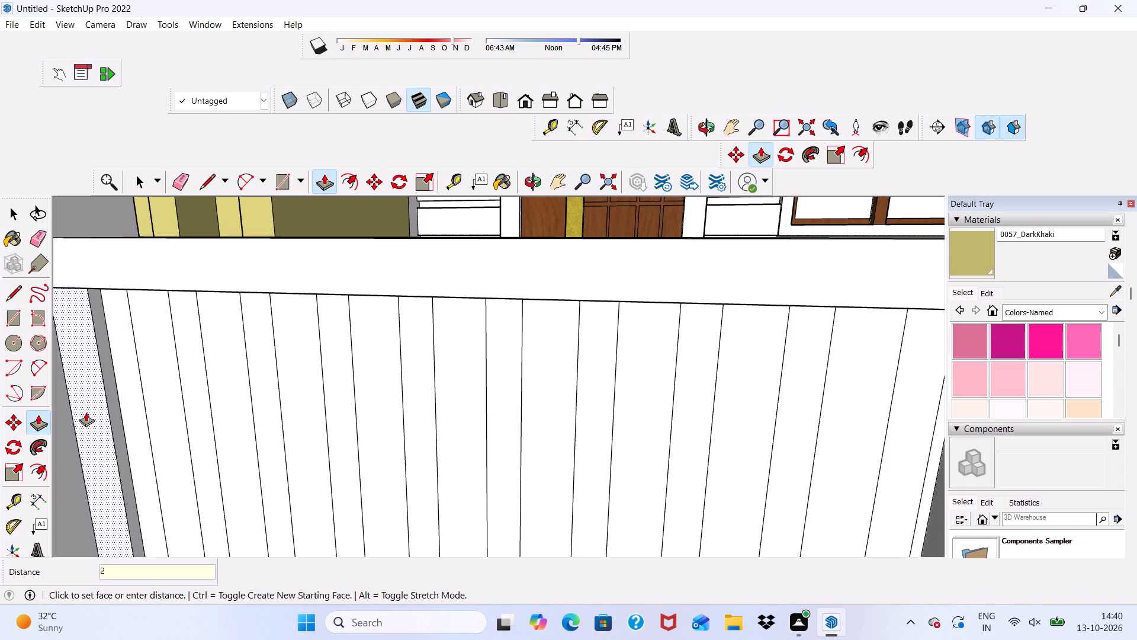
pyautogui.hotkey('shift', '"')
pyautogui.press('Return')
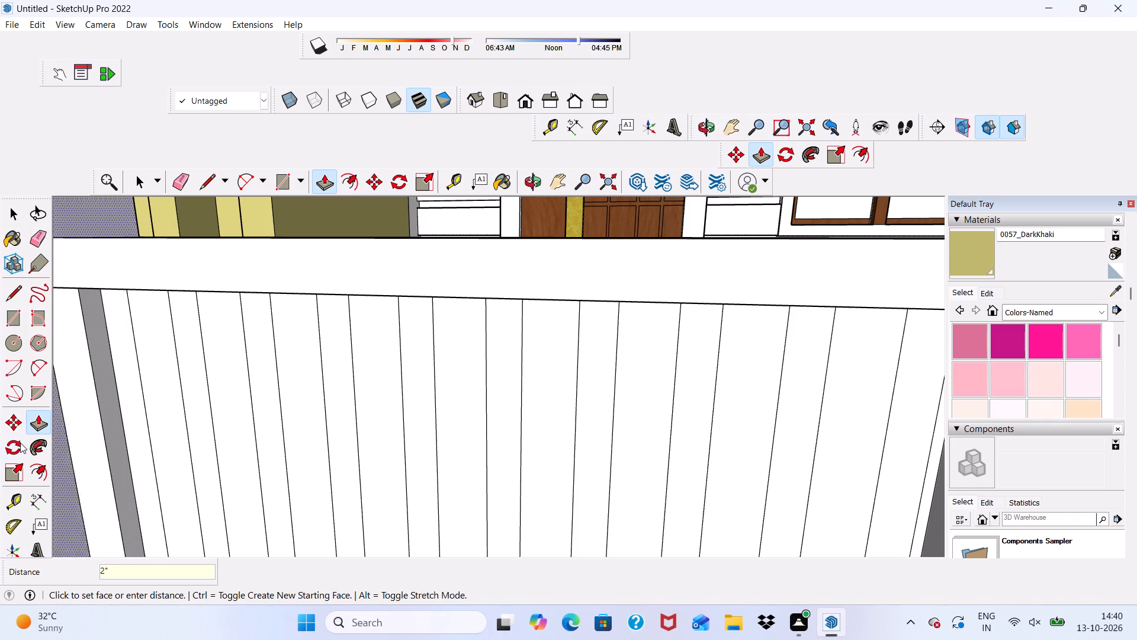
# Pull the second and third slats of the first bay outward 2" to match the end slat, leaving the gap strips between them.
pyautogui.scroll(-6, 20, 443)
pyautogui.moveTo(176, 300); pyautogui.dragTo(221, 257, button='middle')
pyautogui.scroll(-7, 232, 259)
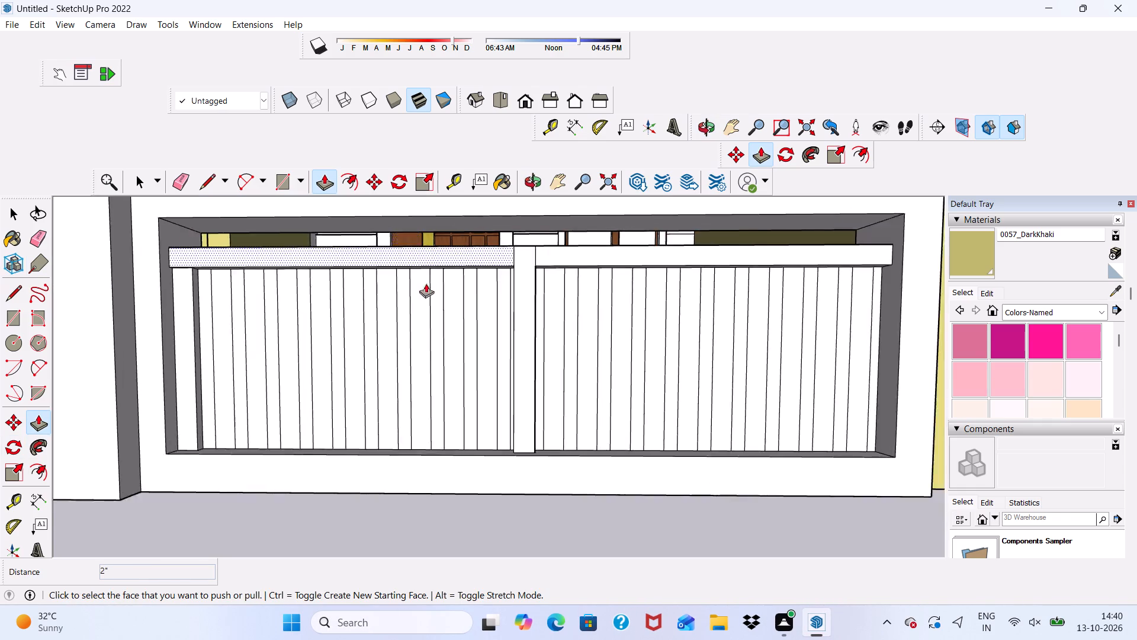
pyautogui.scroll(-2, 426, 283)
pyautogui.scroll(6, 325, 299)
pyautogui.scroll(6, 243, 293)
pyautogui.click(179, 275)
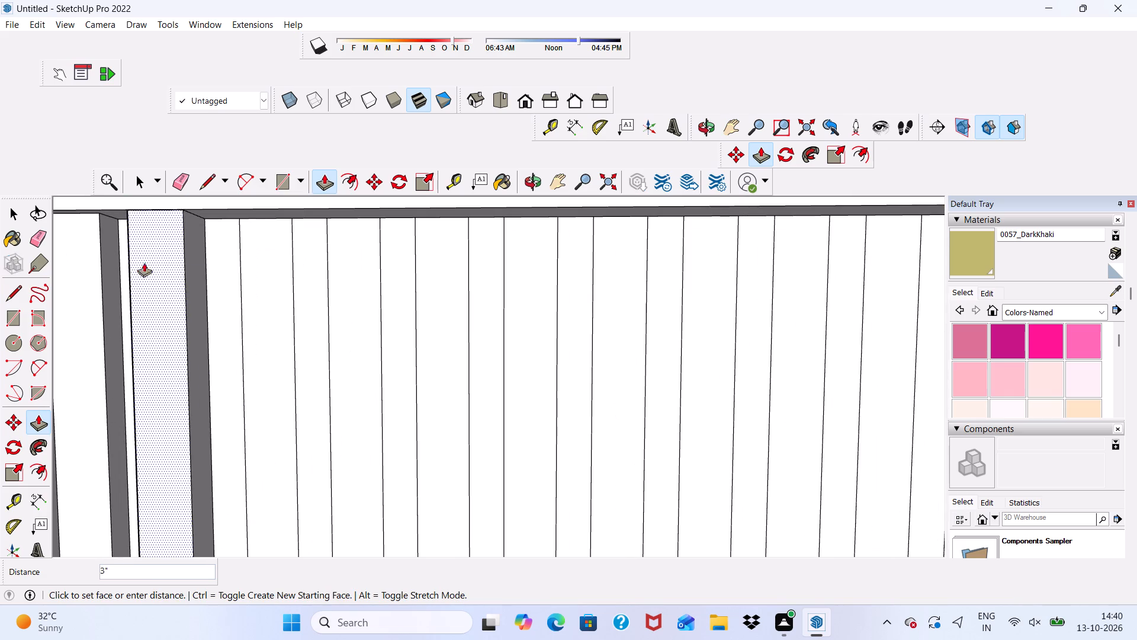
pyautogui.scroll(5, 91, 266)
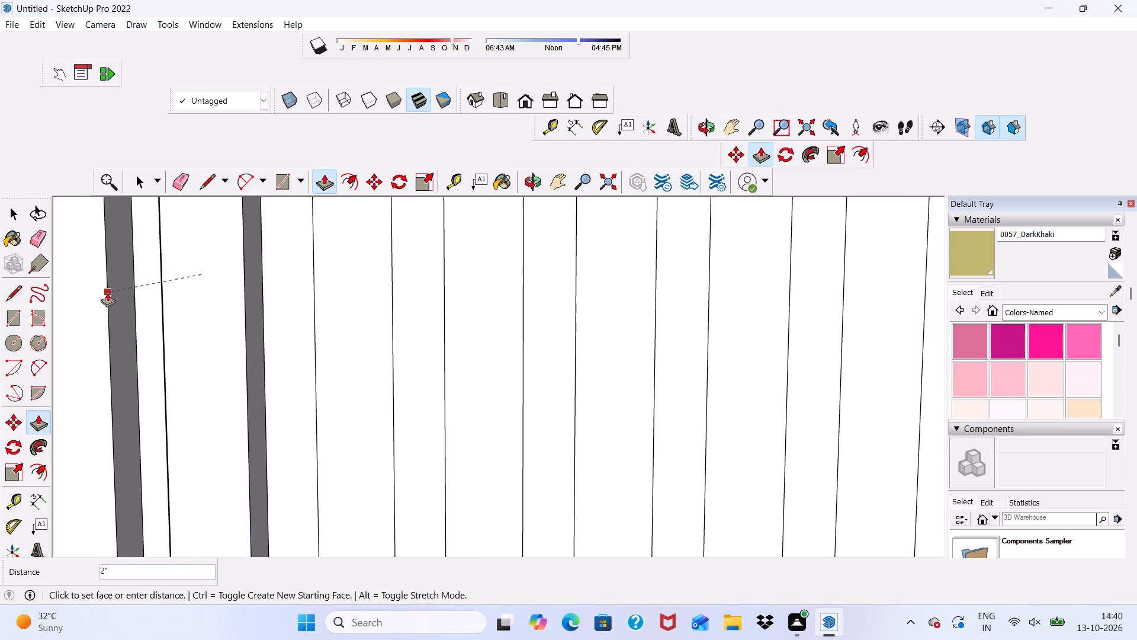
pyautogui.click(107, 292)
pyautogui.click(338, 327)
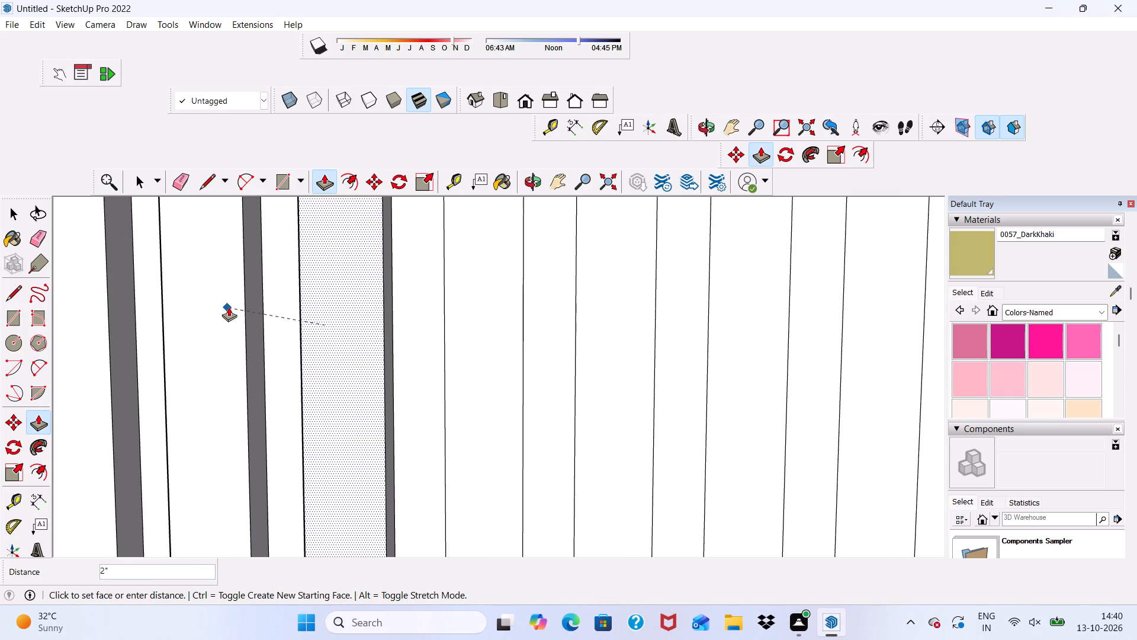
pyautogui.scroll(1, 243, 344)
pyautogui.click(245, 346)
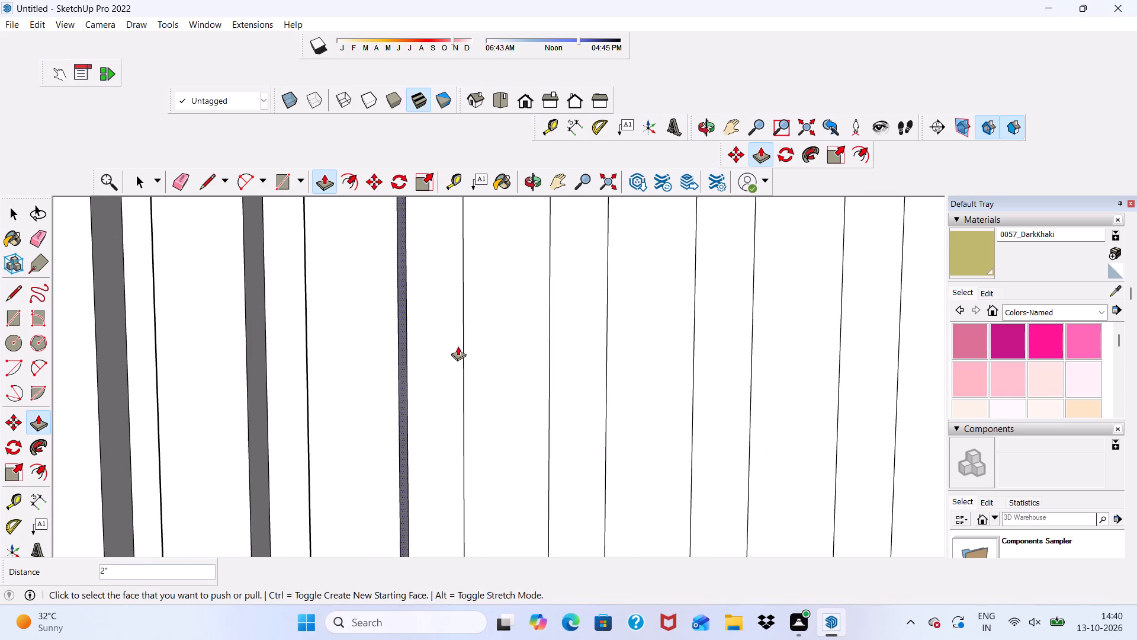
# Pull the fourth and fifth slats of the first bay outward 2", flush with the slats already raised.
pyautogui.click(476, 346)
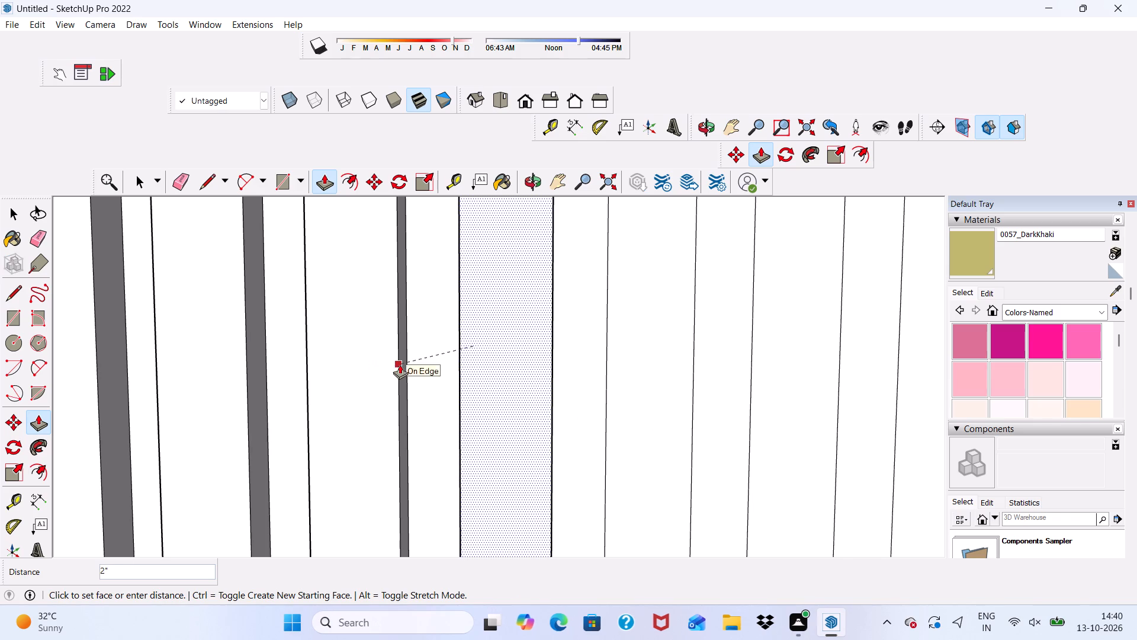
pyautogui.click(400, 364)
pyautogui.click(621, 358)
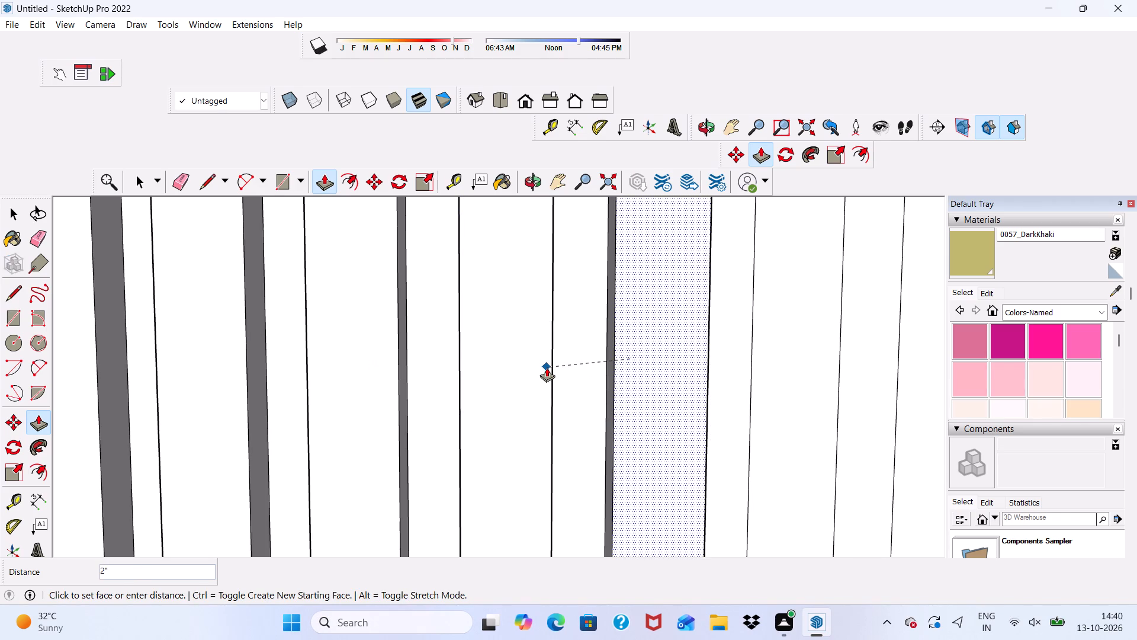
pyautogui.scroll(5, 542, 368)
pyautogui.scroll(-2, 553, 363)
pyautogui.moveTo(553, 363); pyautogui.dragTo(361, 426, button='middle')
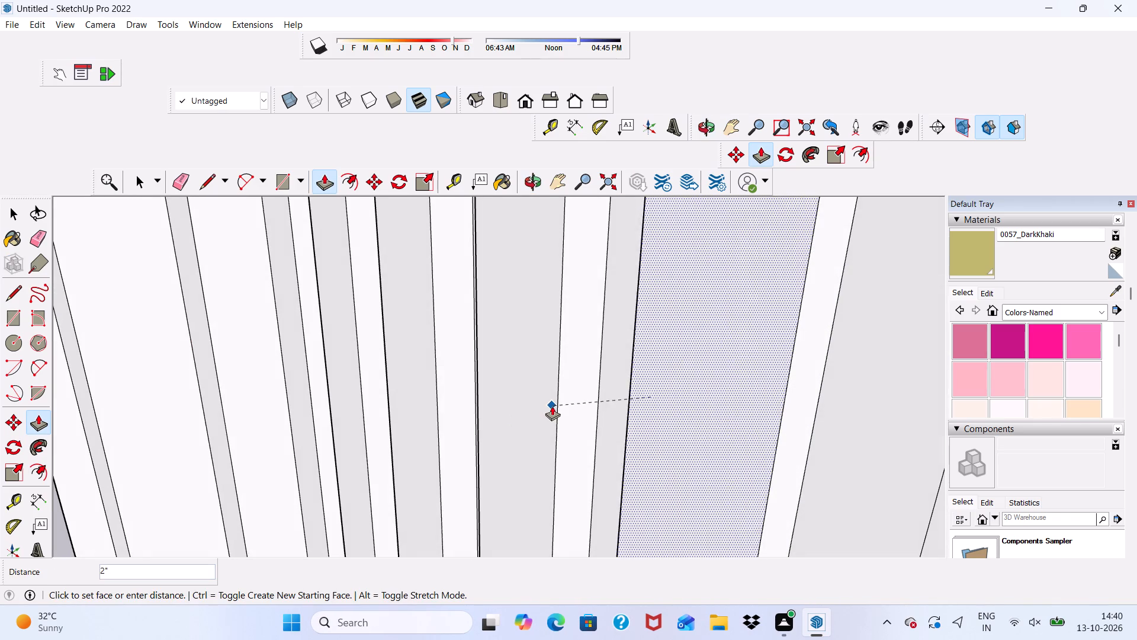
pyautogui.scroll(1, 556, 396)
pyautogui.click(556, 396)
# Pull the sixth and seventh slats of the first bay outward 2", keeping them level with their raised neighbours.
pyautogui.scroll(-11, 395, 356)
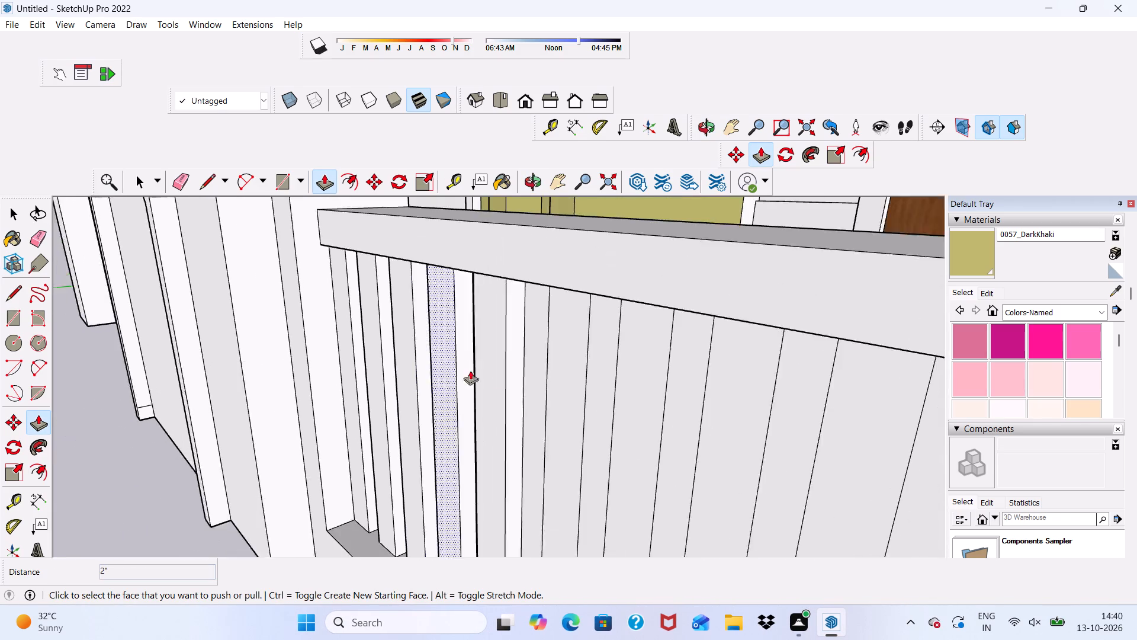
pyautogui.scroll(-1, 470, 370)
pyautogui.scroll(4, 548, 368)
pyautogui.click(548, 368)
pyautogui.scroll(2, 474, 369)
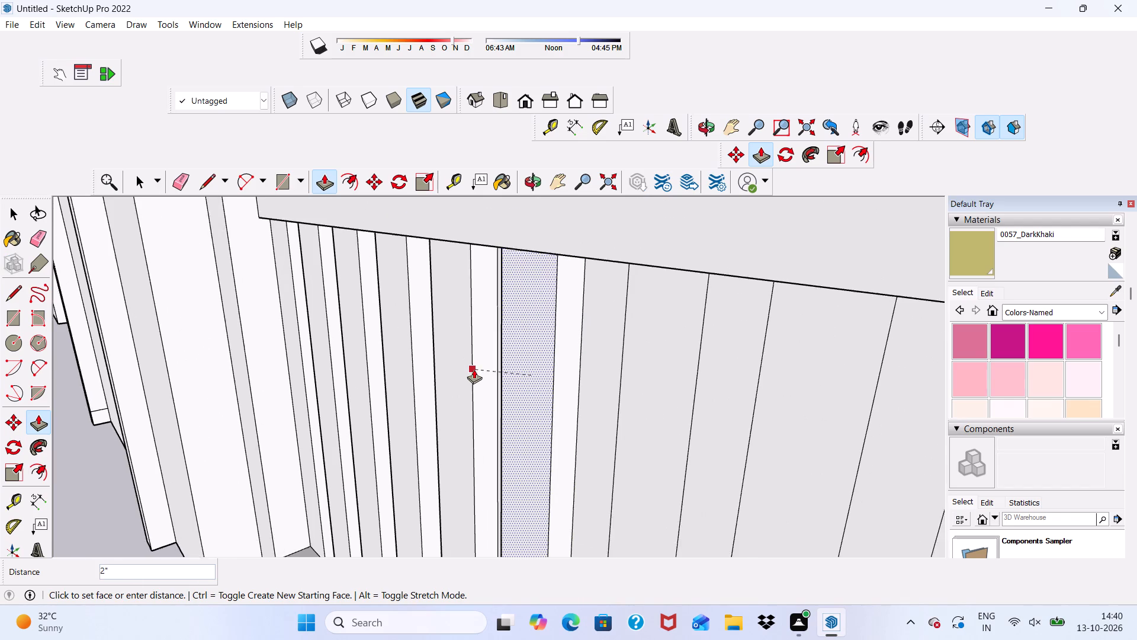
pyautogui.scroll(1, 474, 369)
pyautogui.click(474, 369)
pyautogui.click(688, 365)
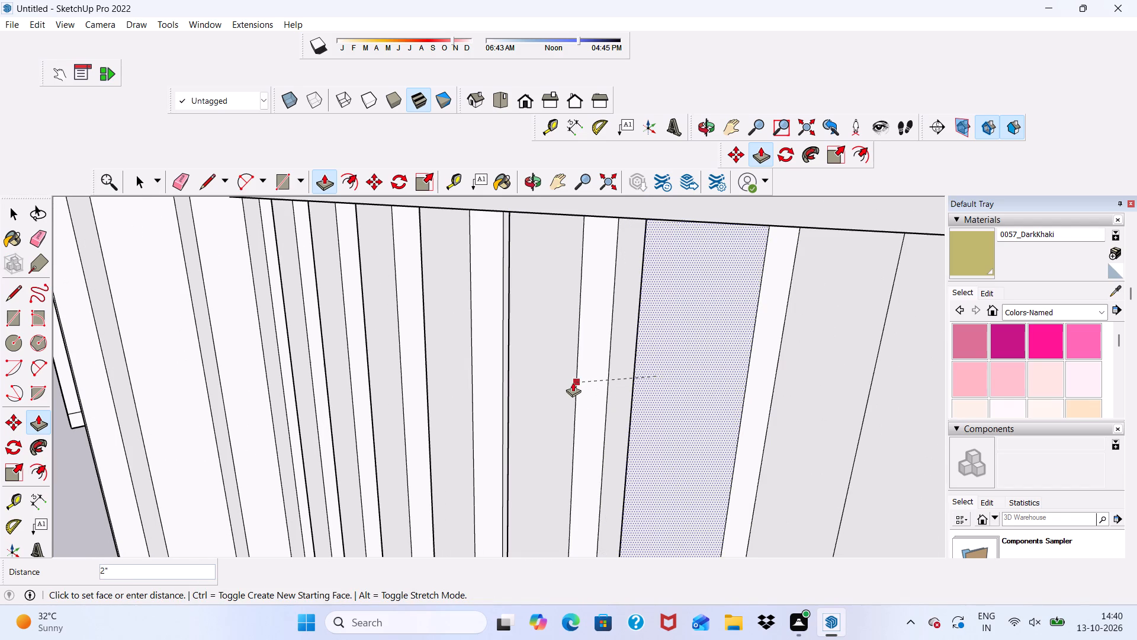
pyautogui.click(573, 382)
# Pull the eighth, ninth and tenth slats of the first bay outward 2", flush with the other raised slats.
pyautogui.scroll(-6, 404, 334)
pyautogui.scroll(3, 602, 364)
pyautogui.click(602, 364)
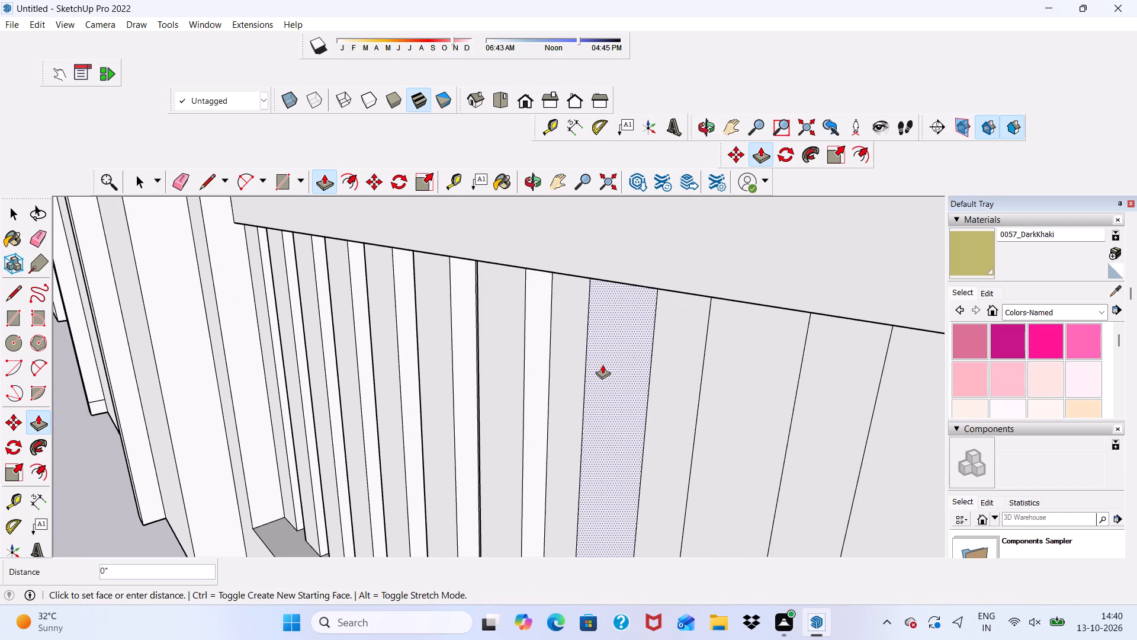
pyautogui.click(522, 409)
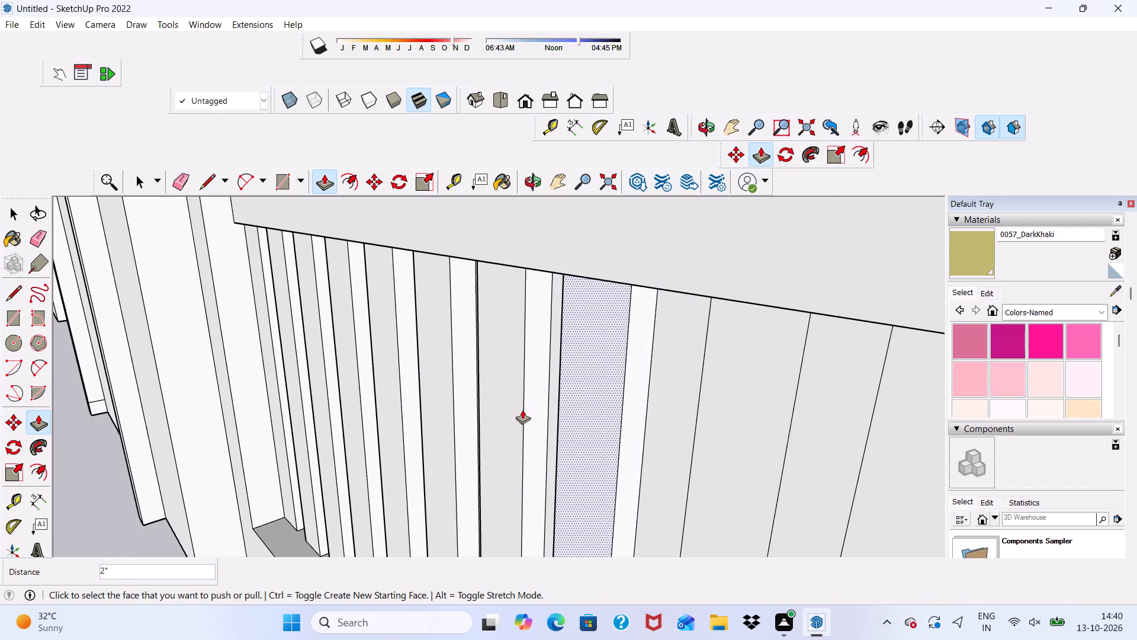
pyautogui.click(708, 401)
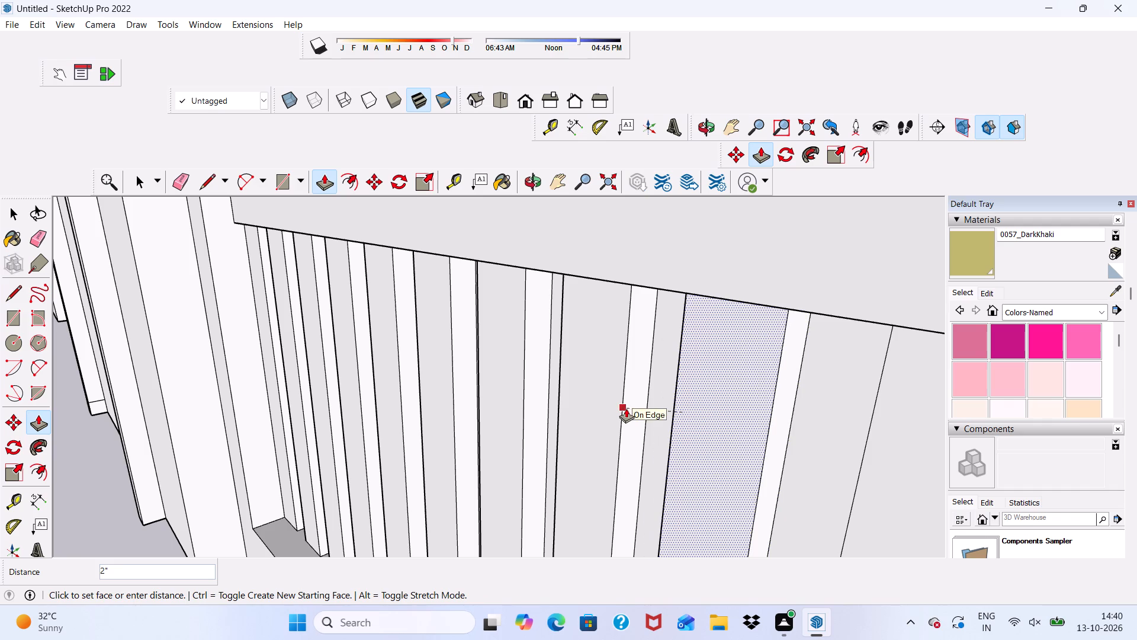
pyautogui.click(626, 408)
pyautogui.scroll(-4, 762, 395)
pyautogui.scroll(-4, 528, 330)
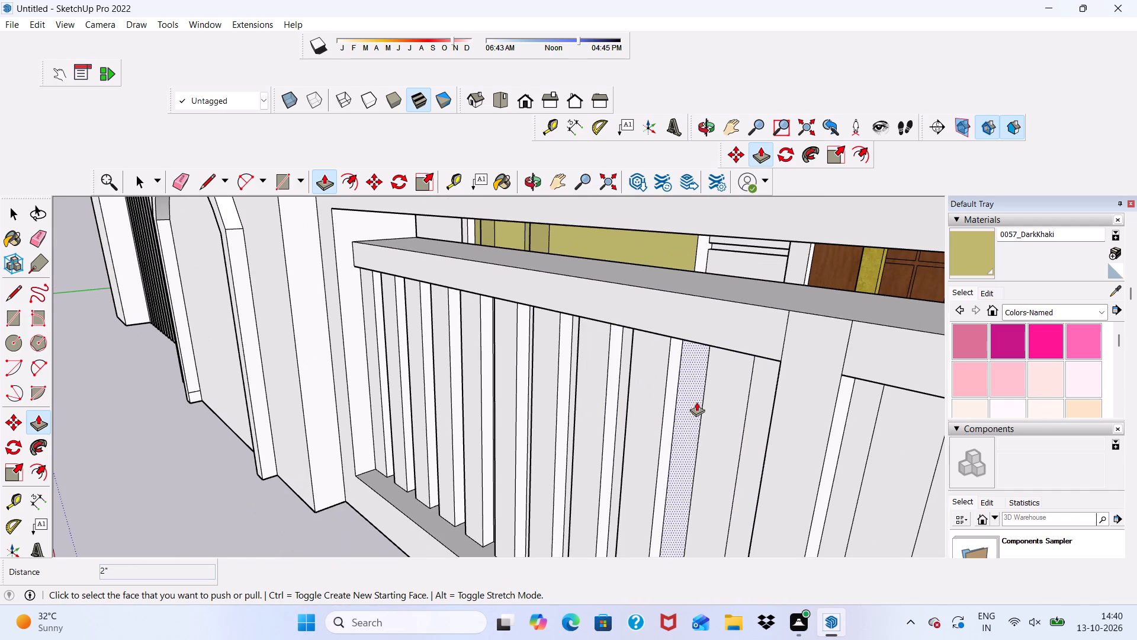
pyautogui.click(725, 395)
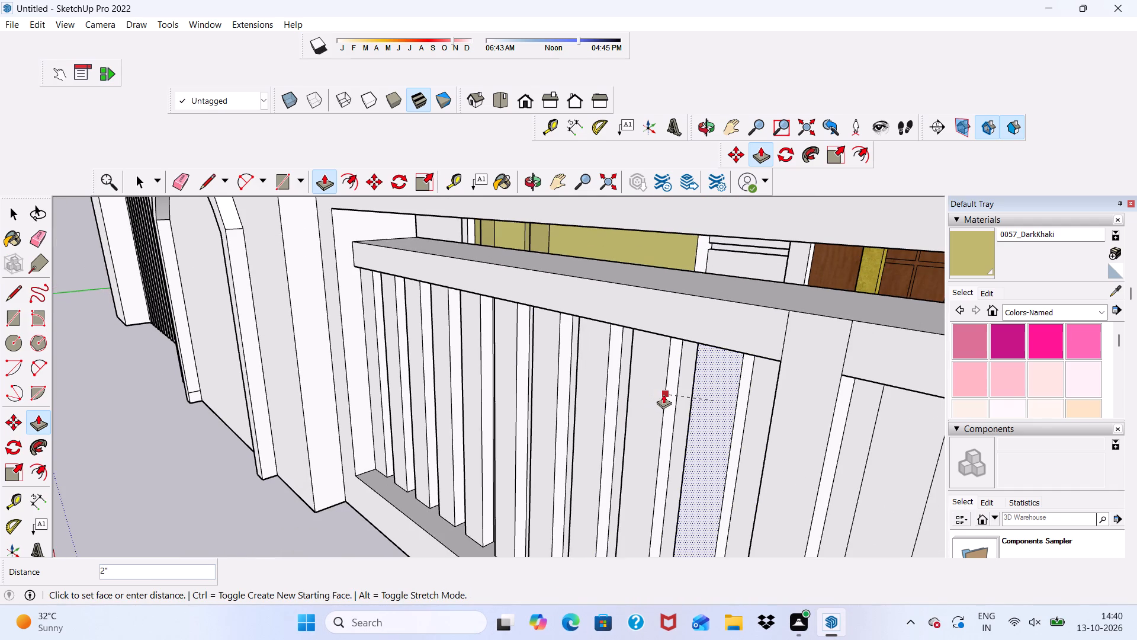
pyautogui.click(663, 394)
# Pull the last narrow slat strip of the first bay, against the middle post, outward 2".
pyautogui.moveTo(644, 394); pyautogui.dragTo(807, 374, button='middle')
pyautogui.scroll(3, 818, 315)
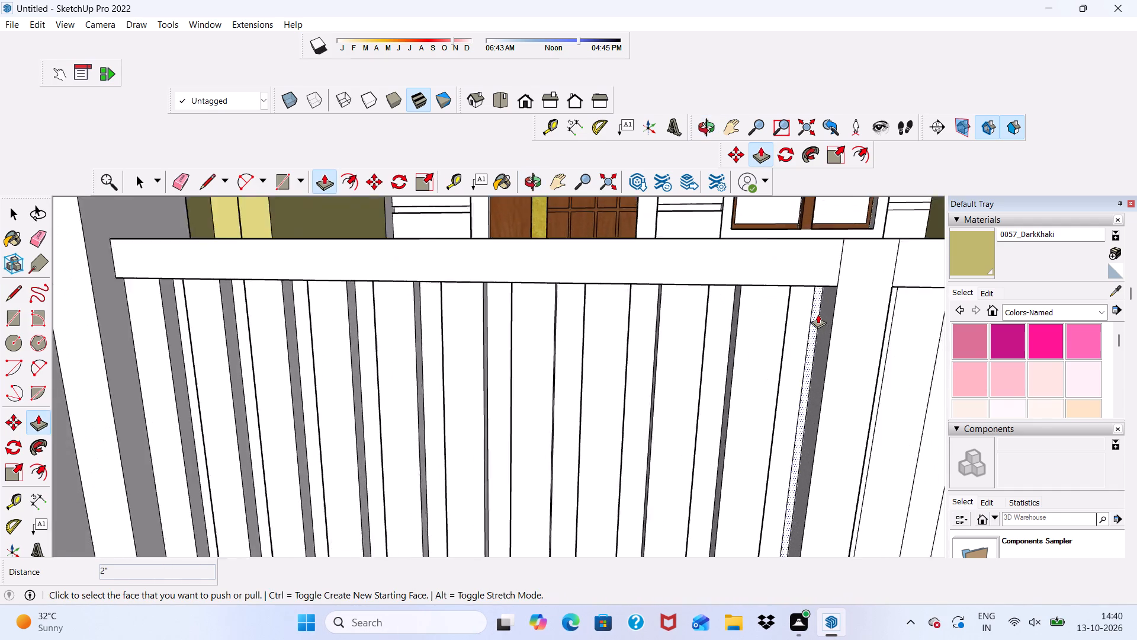
pyautogui.scroll(7, 818, 314)
pyautogui.click(817, 308)
pyautogui.scroll(-2, 756, 344)
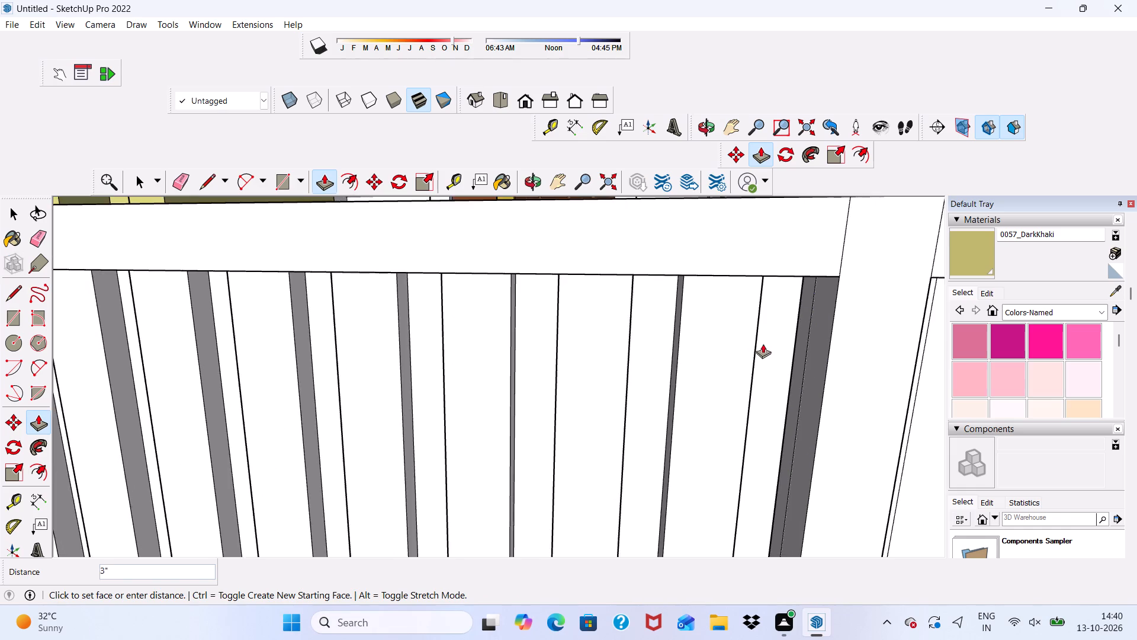
pyautogui.moveTo(763, 344); pyautogui.dragTo(656, 278, button='middle')
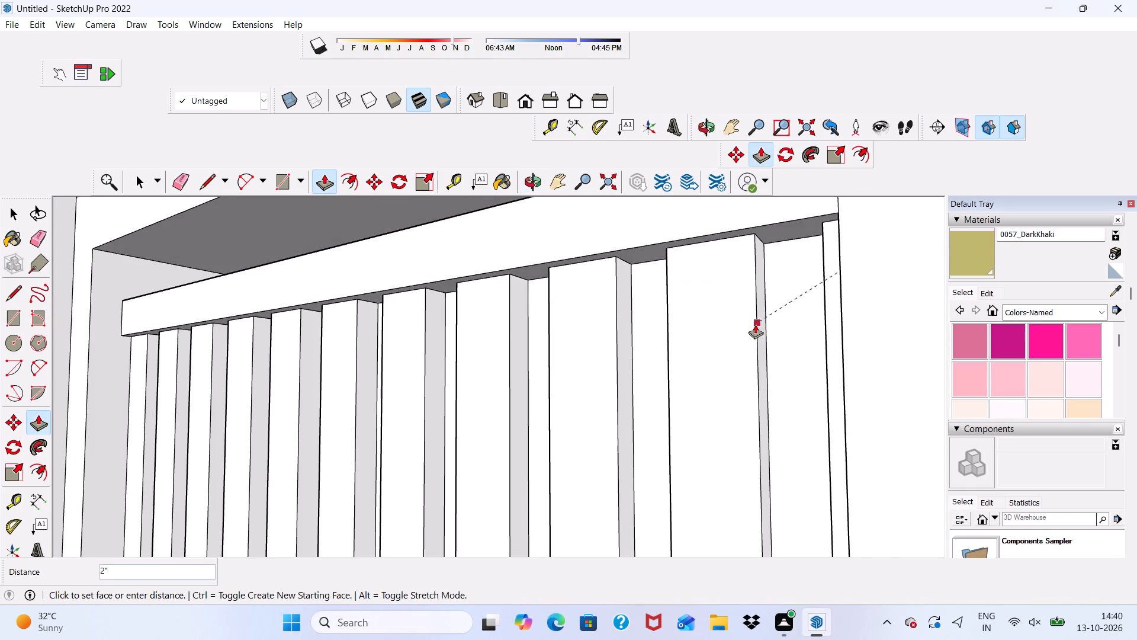
pyautogui.scroll(5, 747, 331)
pyautogui.click(762, 334)
# Pull the first three alternate slats beyond the middle post, in the second bay, outward 2".
pyautogui.scroll(-6, 413, 348)
pyautogui.scroll(-2, 507, 325)
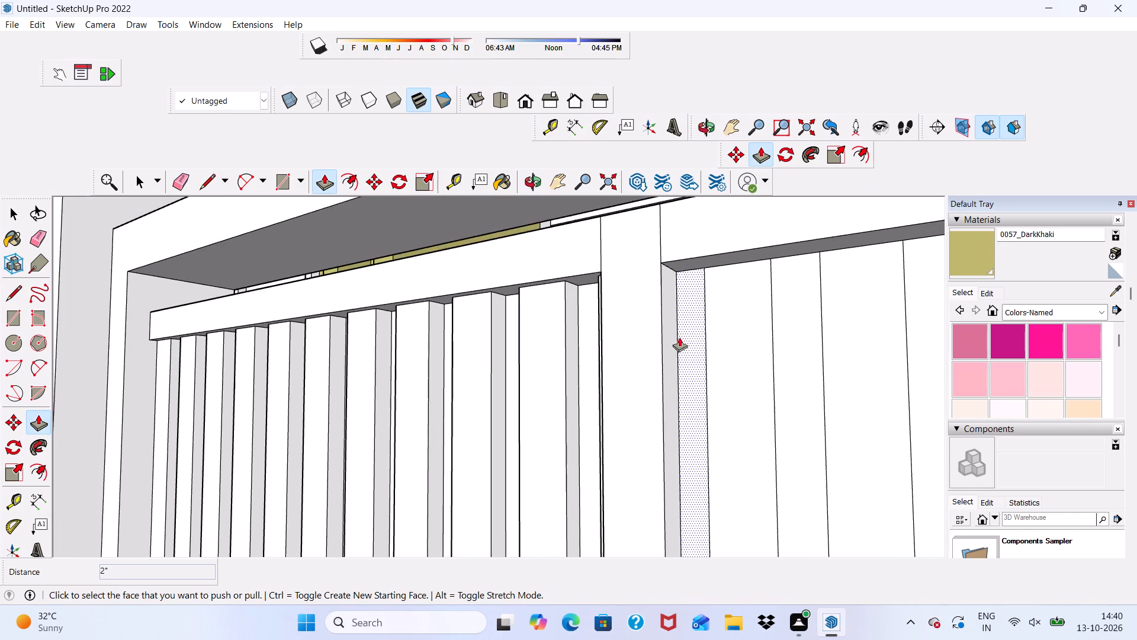
pyautogui.scroll(1, 696, 334)
pyautogui.click(687, 335)
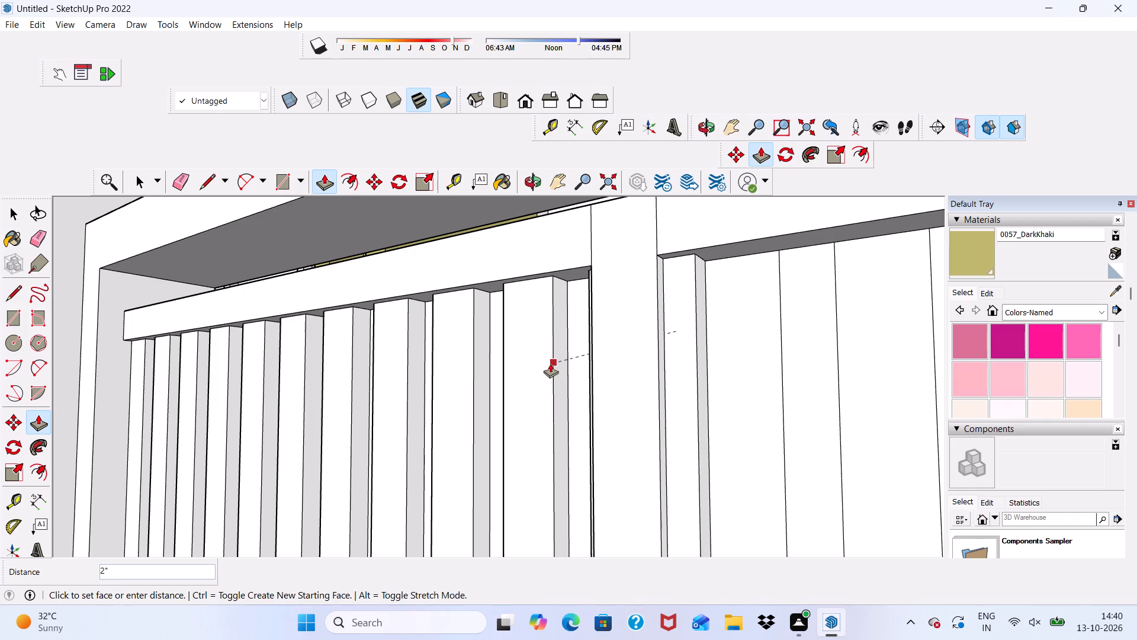
pyautogui.click(550, 363)
pyautogui.click(784, 356)
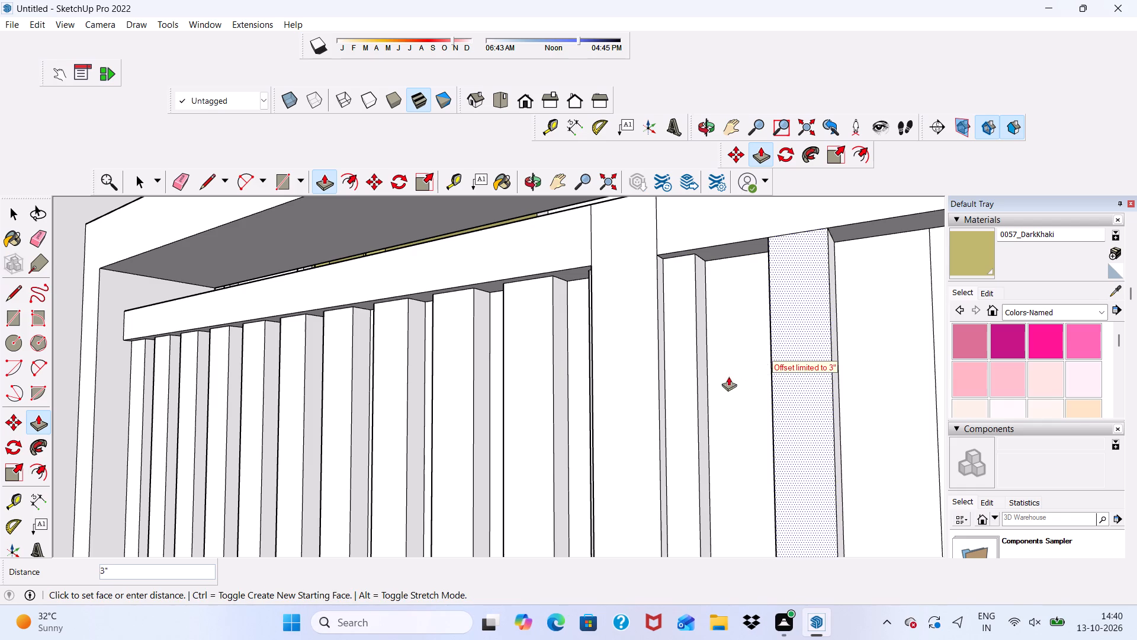
pyautogui.click(699, 378)
pyautogui.scroll(-5, 548, 344)
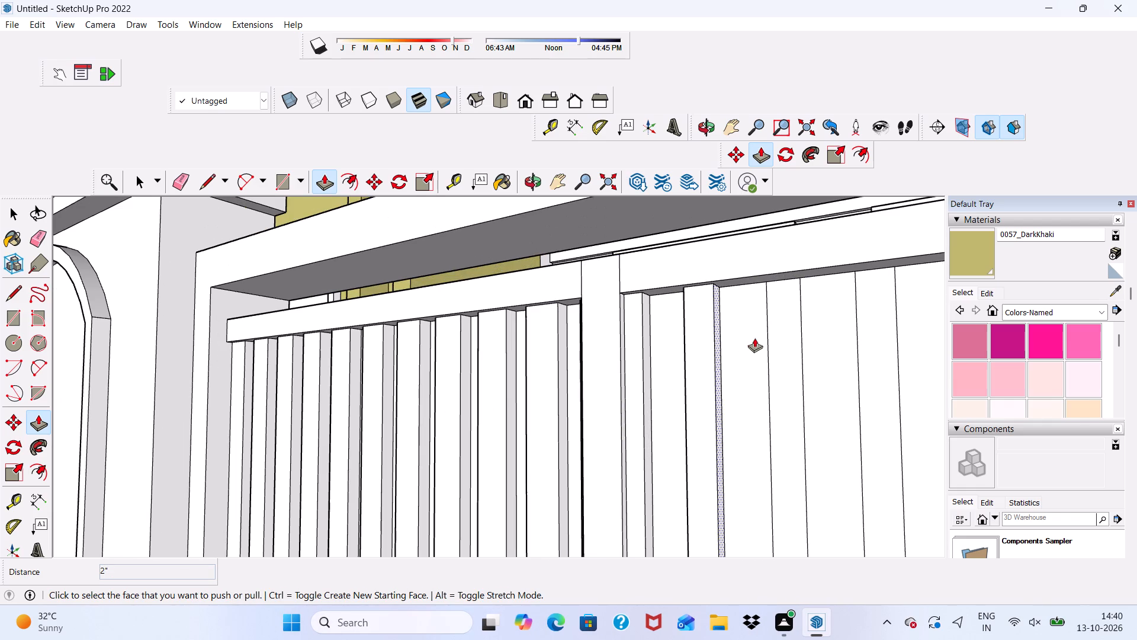
pyautogui.click(776, 334)
pyautogui.click(715, 368)
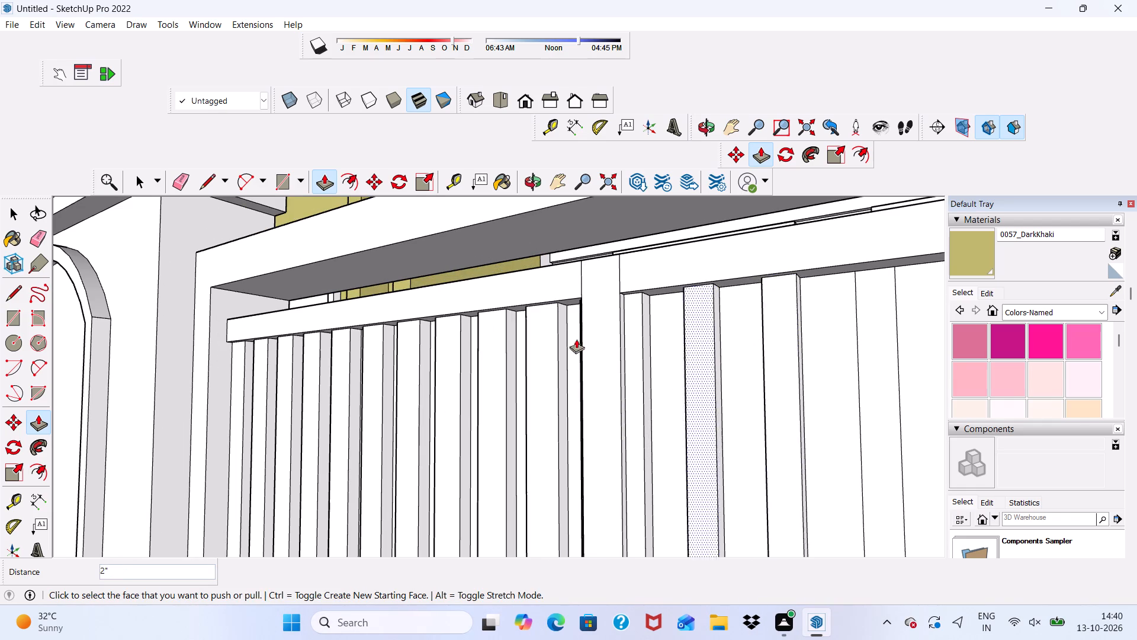
# Pull the fourth, fifth and sixth alternate slats of the second bay outward 2", level with the raised slats.
pyautogui.scroll(-9, 468, 328)
pyautogui.moveTo(515, 345); pyautogui.dragTo(523, 401, button='middle')
pyautogui.scroll(6, 627, 444)
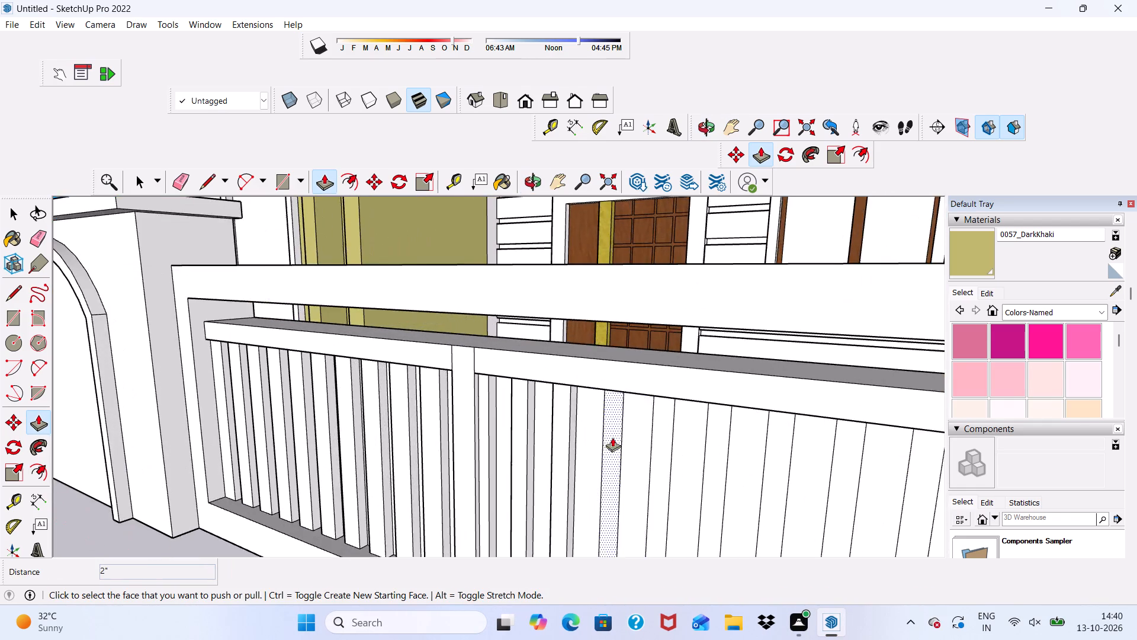
pyautogui.scroll(6, 612, 437)
pyautogui.click(614, 420)
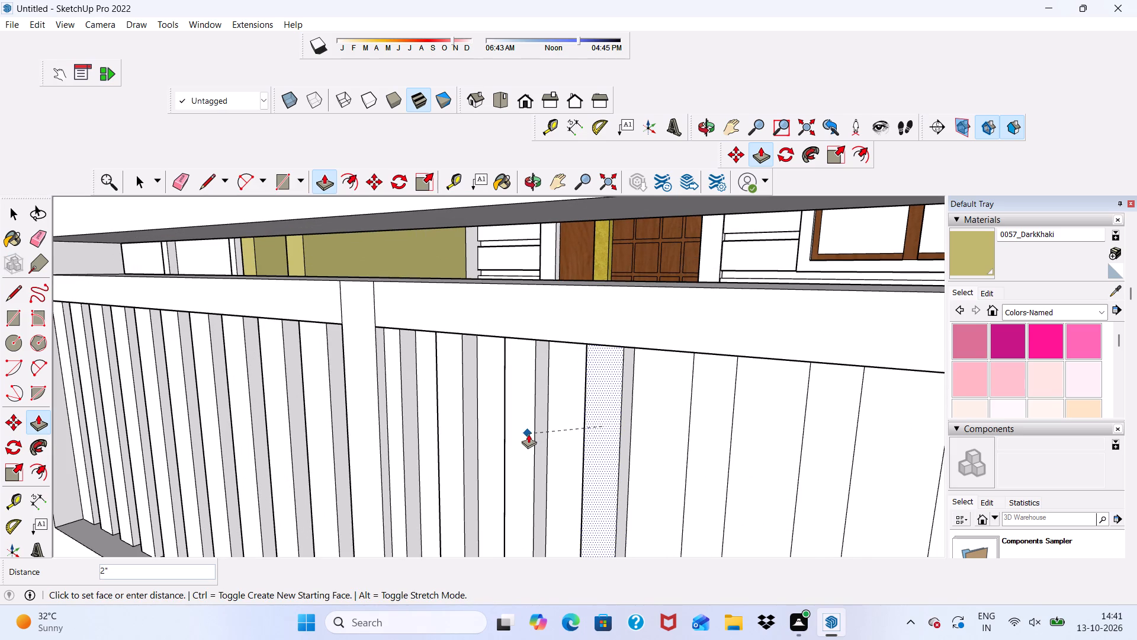
pyautogui.click(532, 431)
pyautogui.click(704, 432)
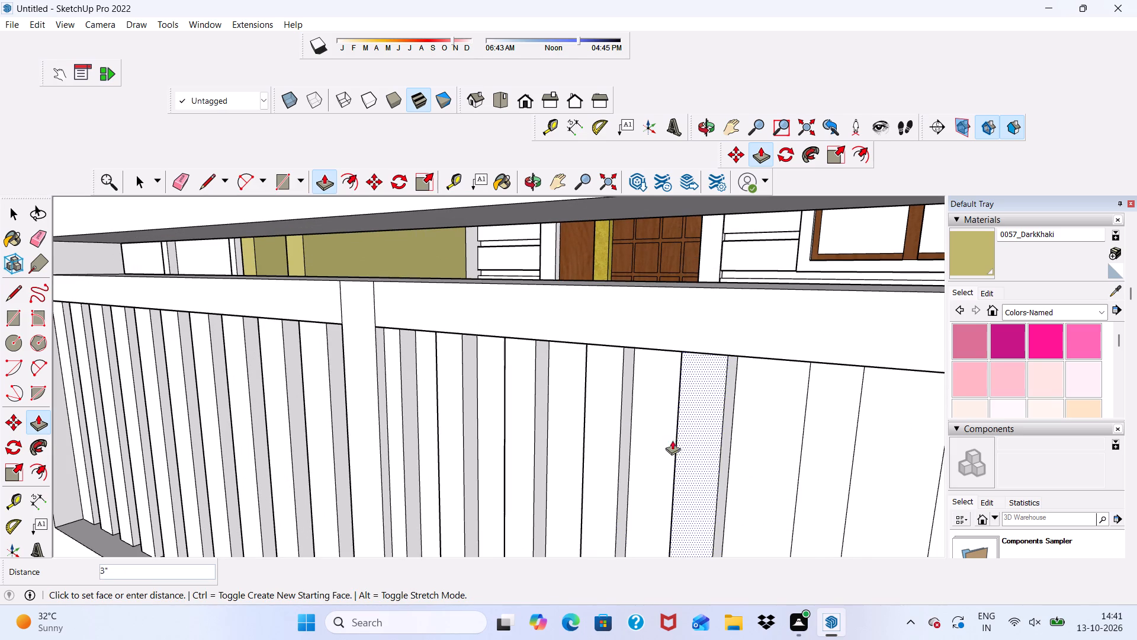
pyautogui.click(620, 447)
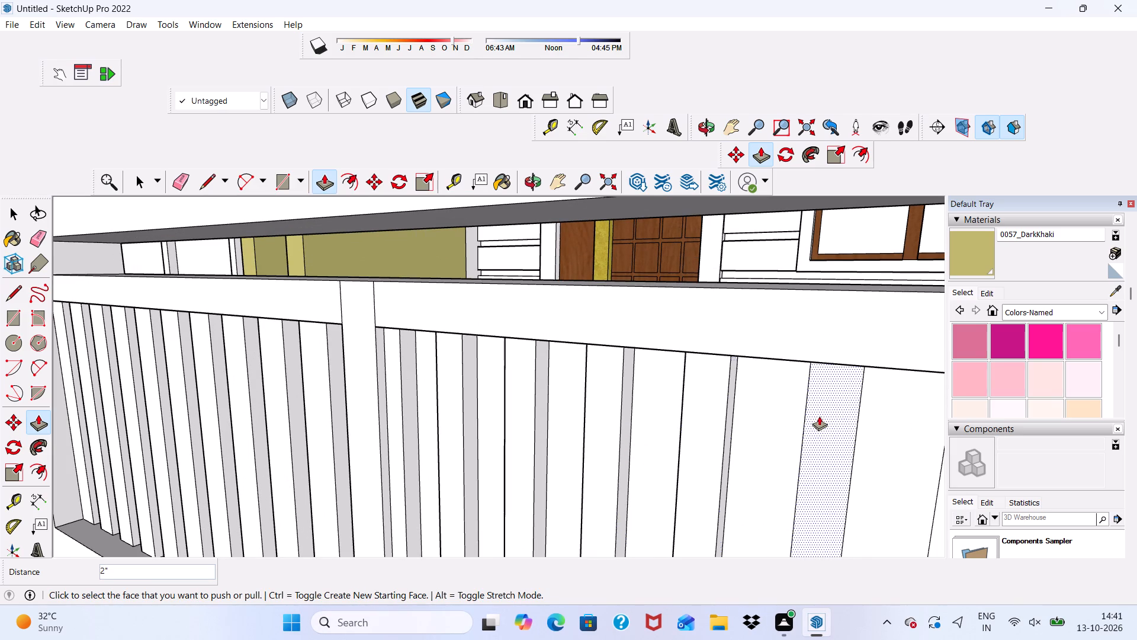
pyautogui.click(837, 411)
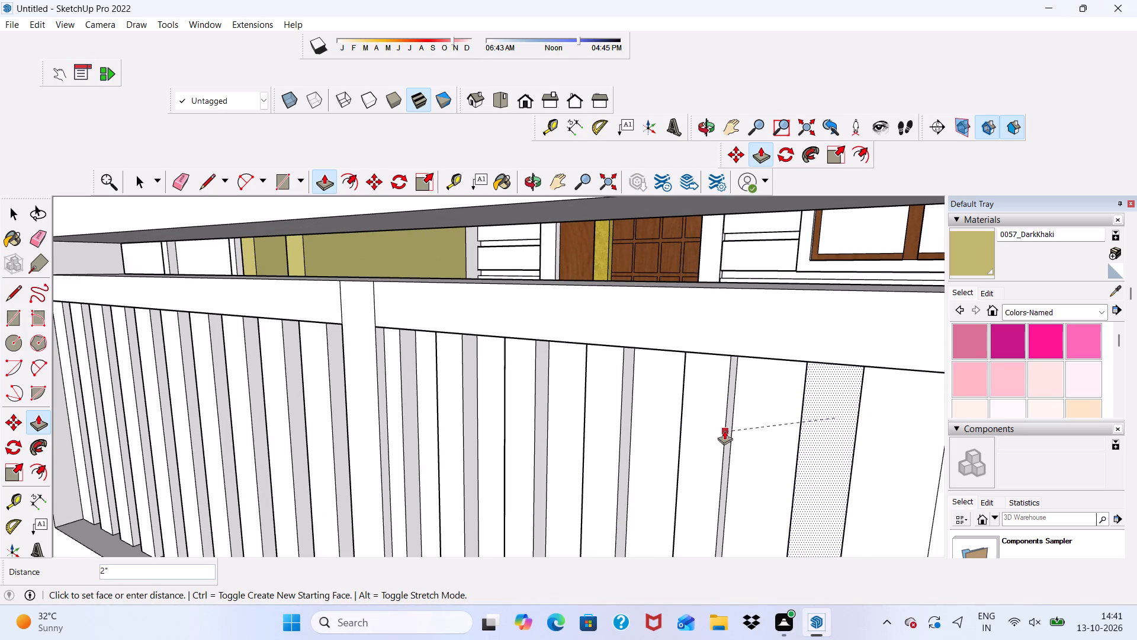
pyautogui.click(724, 430)
# Pull the seventh and eighth alternate slats of the second bay outward 2", matching their raised neighbours.
pyautogui.scroll(-6, 492, 357)
pyautogui.scroll(-5, 391, 201)
pyautogui.moveTo(483, 308); pyautogui.dragTo(521, 297, button='middle')
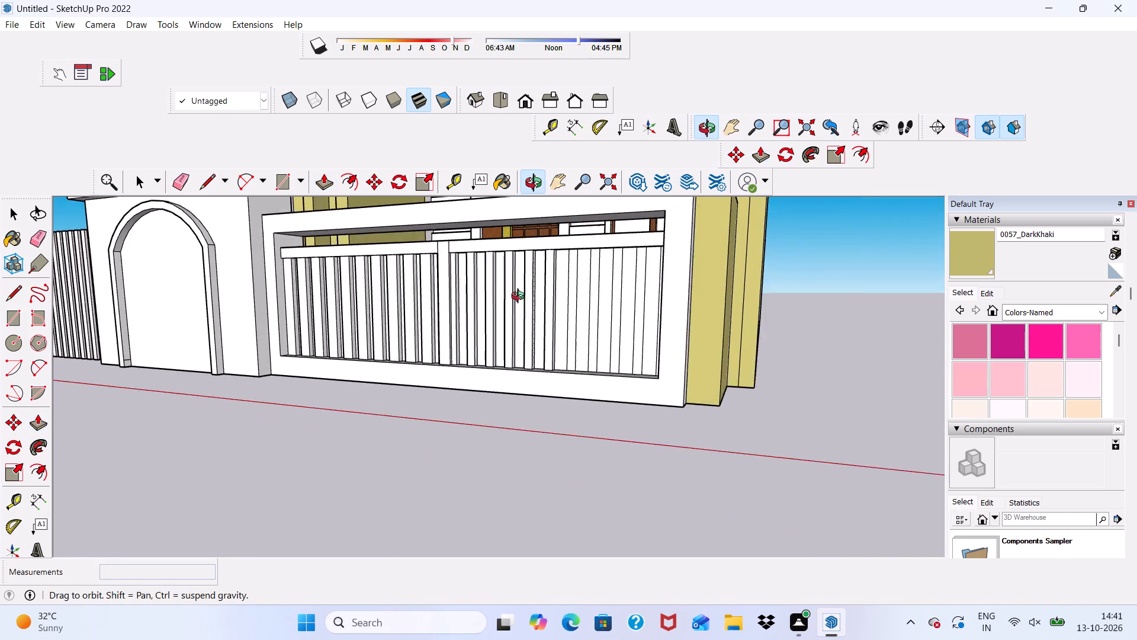
pyautogui.moveTo(521, 297); pyautogui.dragTo(539, 316, button='middle')
pyautogui.scroll(13, 580, 305)
pyautogui.click(627, 290)
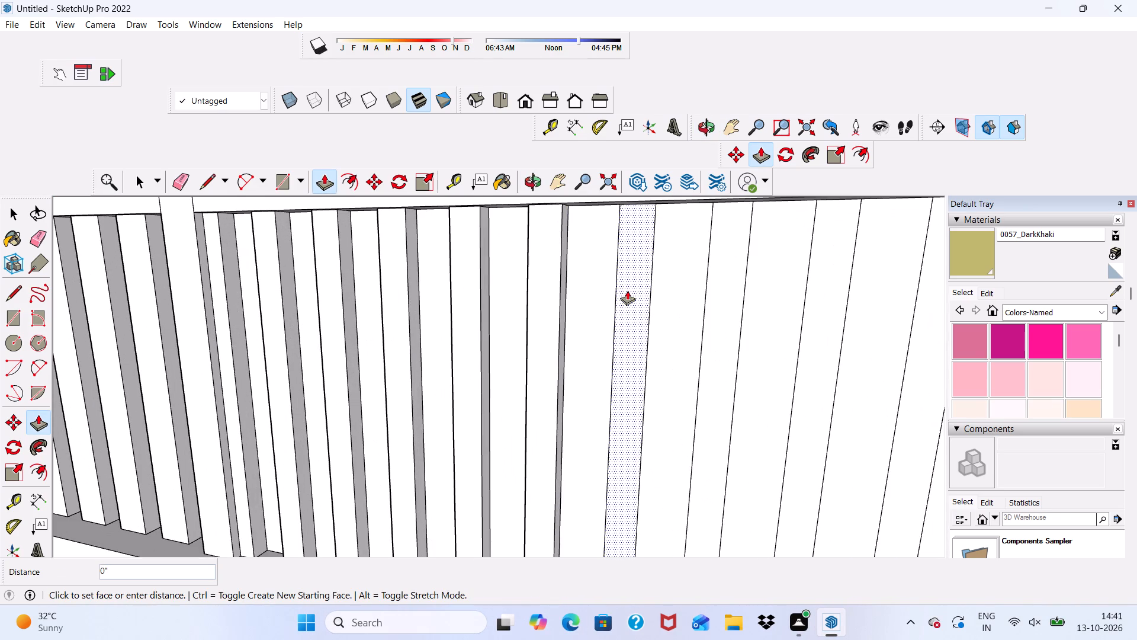
pyautogui.scroll(-2, 599, 318)
pyautogui.moveTo(599, 320); pyautogui.dragTo(592, 351, button='middle')
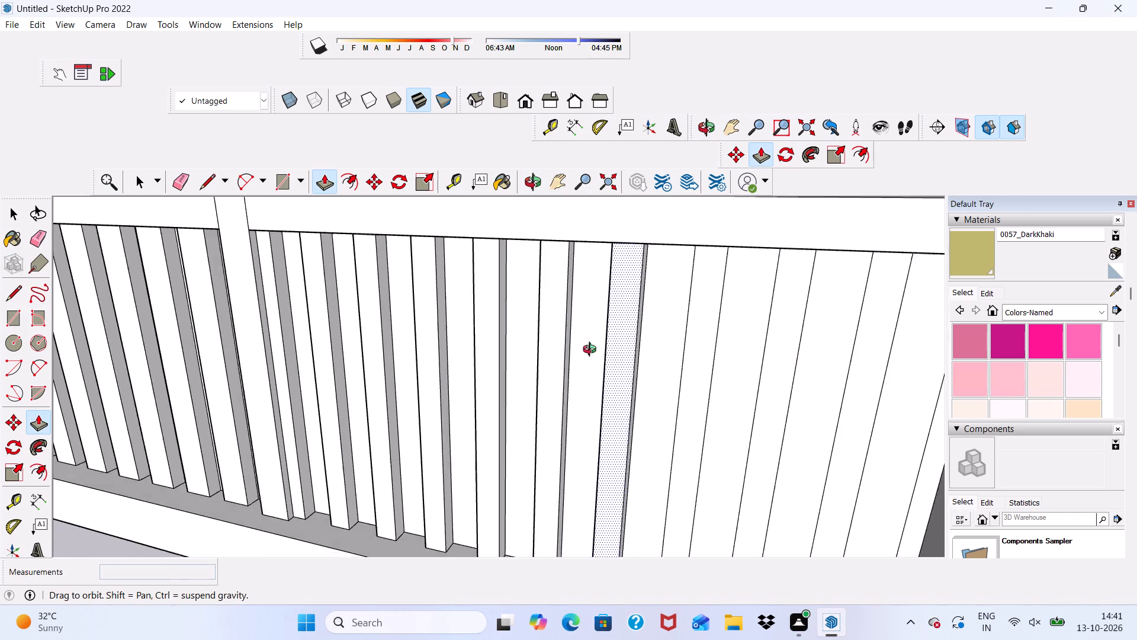
pyautogui.moveTo(592, 351); pyautogui.dragTo(546, 376, button='middle')
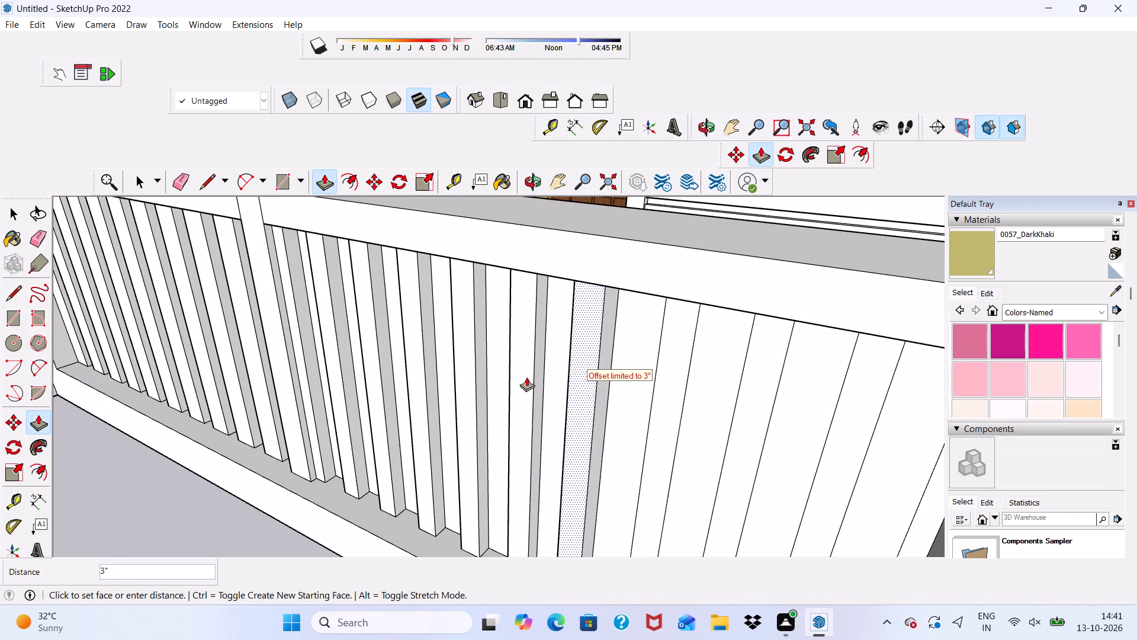
pyautogui.scroll(6, 542, 373)
pyautogui.click(527, 377)
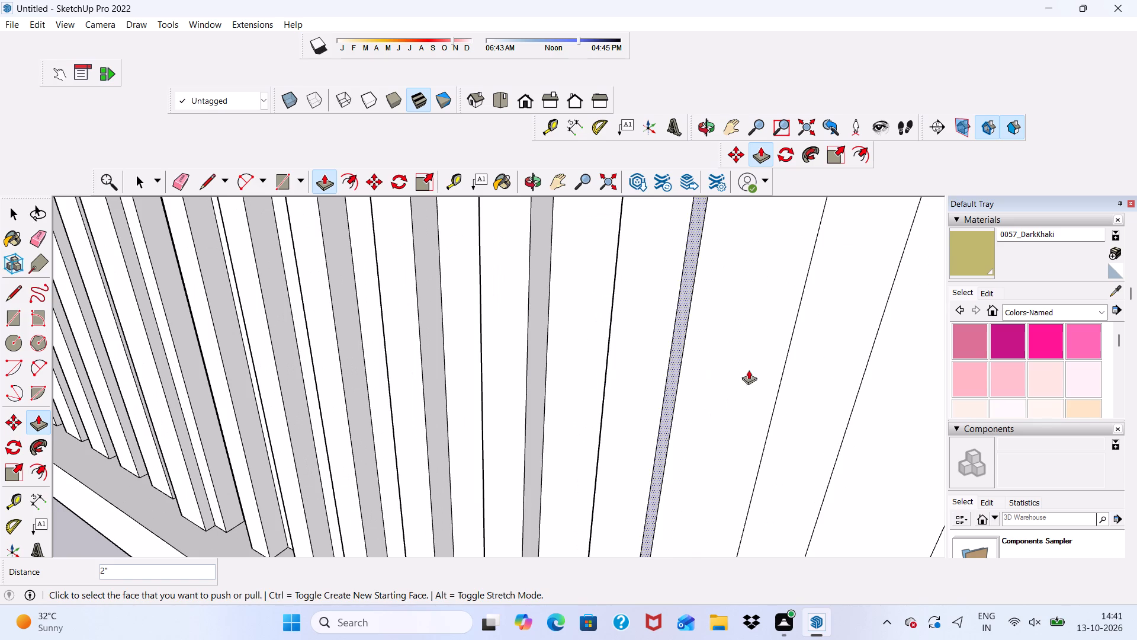
pyautogui.click(802, 368)
pyautogui.click(665, 392)
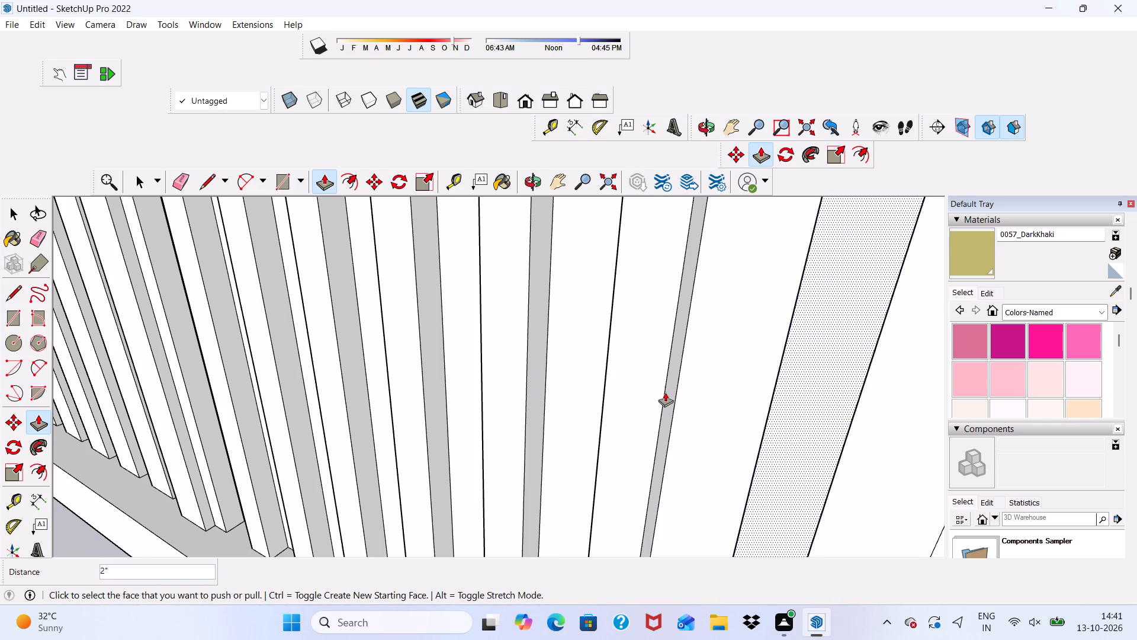
# Pull the ninth and tenth alternate slats of the second bay outward 2", flush with the other raised slats.
pyautogui.scroll(-7, 508, 330)
pyautogui.scroll(5, 733, 352)
pyautogui.click(739, 351)
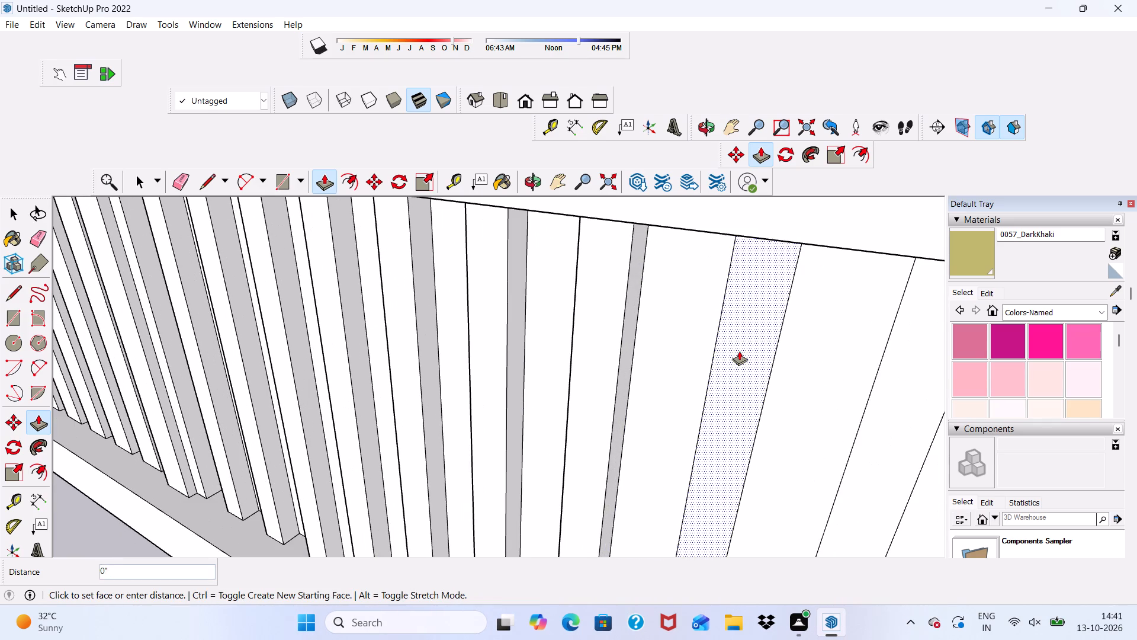
pyautogui.click(619, 380)
pyautogui.scroll(-4, 798, 377)
pyautogui.scroll(-7, 564, 325)
pyautogui.scroll(8, 706, 332)
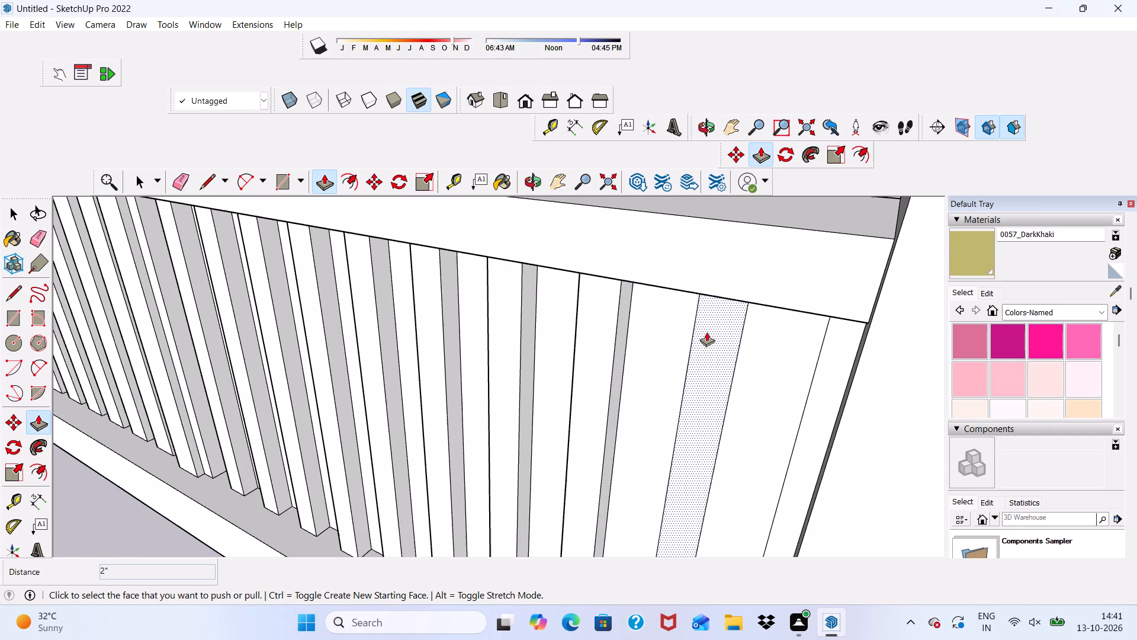
pyautogui.click(706, 332)
pyautogui.click(609, 381)
# Pull the last narrow slat strip at the far end of the second bay outward 2".
pyautogui.scroll(-6, 548, 366)
pyautogui.moveTo(558, 366); pyautogui.dragTo(689, 323, button='middle')
pyautogui.scroll(7, 766, 312)
pyautogui.moveTo(715, 295); pyautogui.dragTo(534, 319, button='middle')
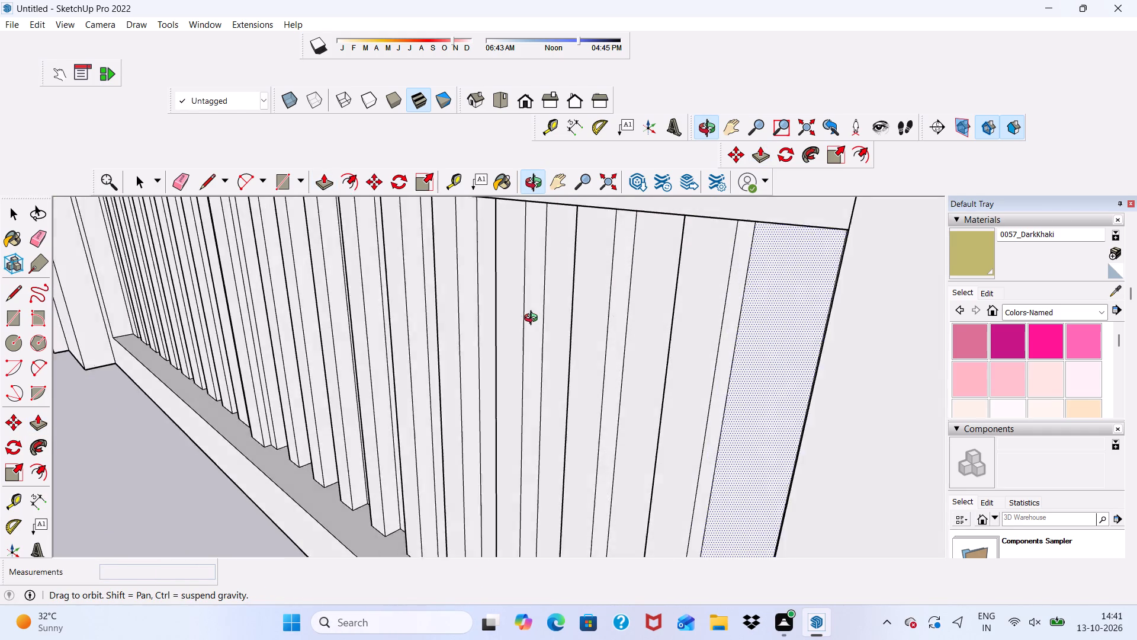
pyautogui.moveTo(534, 319); pyautogui.dragTo(675, 302, button='middle')
pyautogui.scroll(7, 815, 300)
pyautogui.click(773, 270)
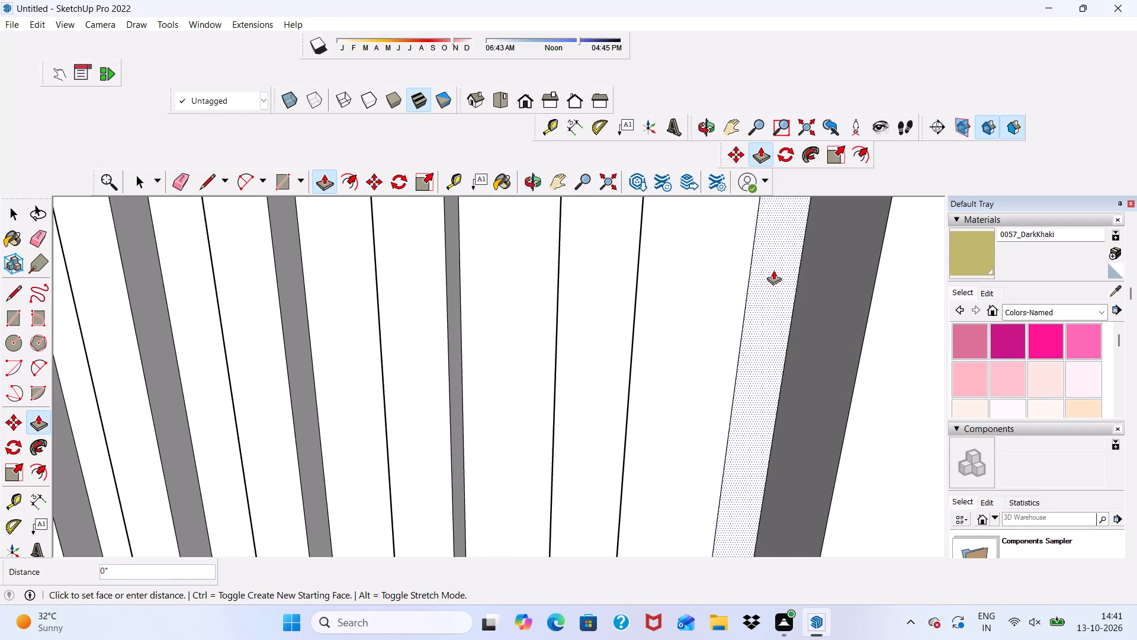
pyautogui.scroll(2, 596, 323)
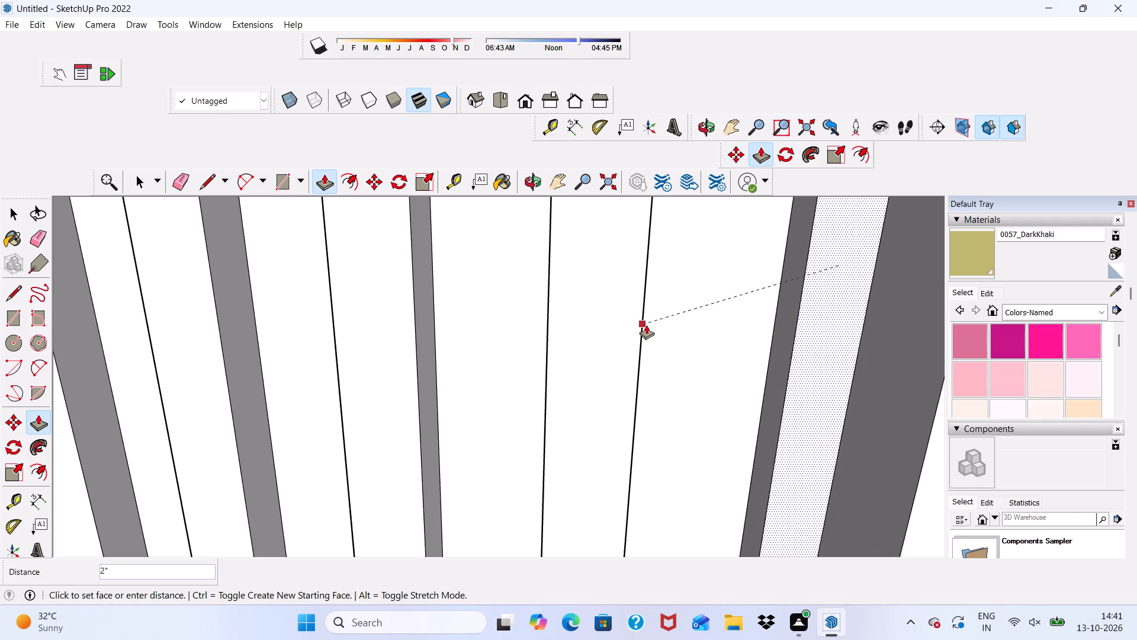
pyautogui.click(646, 325)
# Erase the leftover edges where the middle post meets the slatted panel's top rail.
pyautogui.scroll(-19, 532, 314)
pyautogui.moveTo(387, 337); pyautogui.dragTo(403, 312, button='middle')
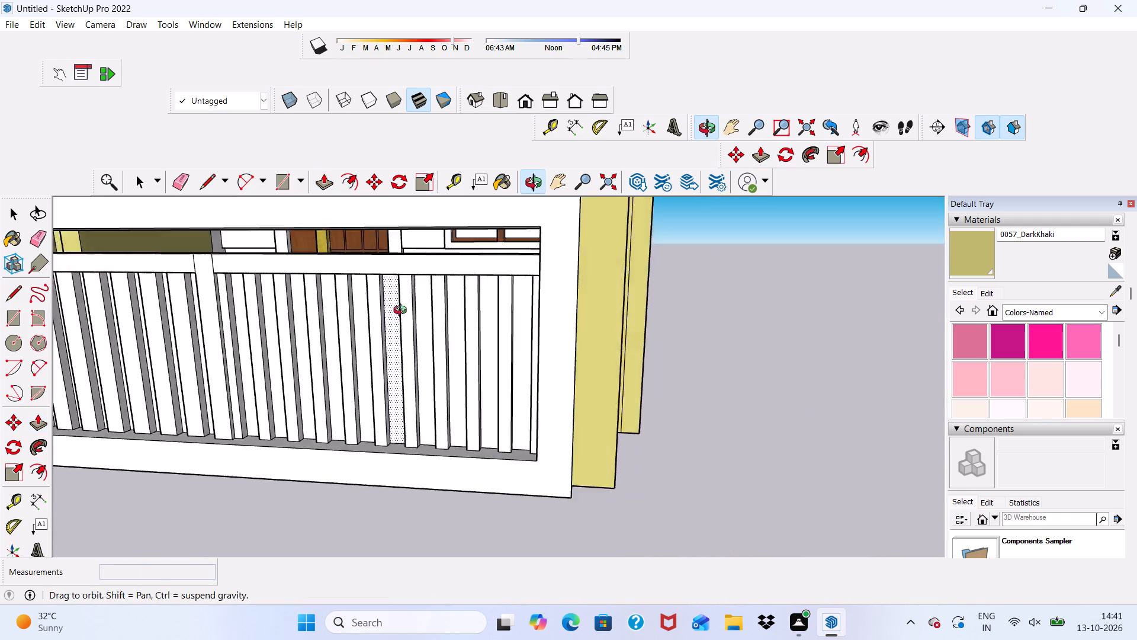
pyautogui.moveTo(403, 312); pyautogui.dragTo(451, 270, button='middle')
pyautogui.scroll(4, 155, 288)
pyautogui.scroll(-6, 268, 271)
pyautogui.moveTo(294, 280); pyautogui.dragTo(465, 210, button='middle')
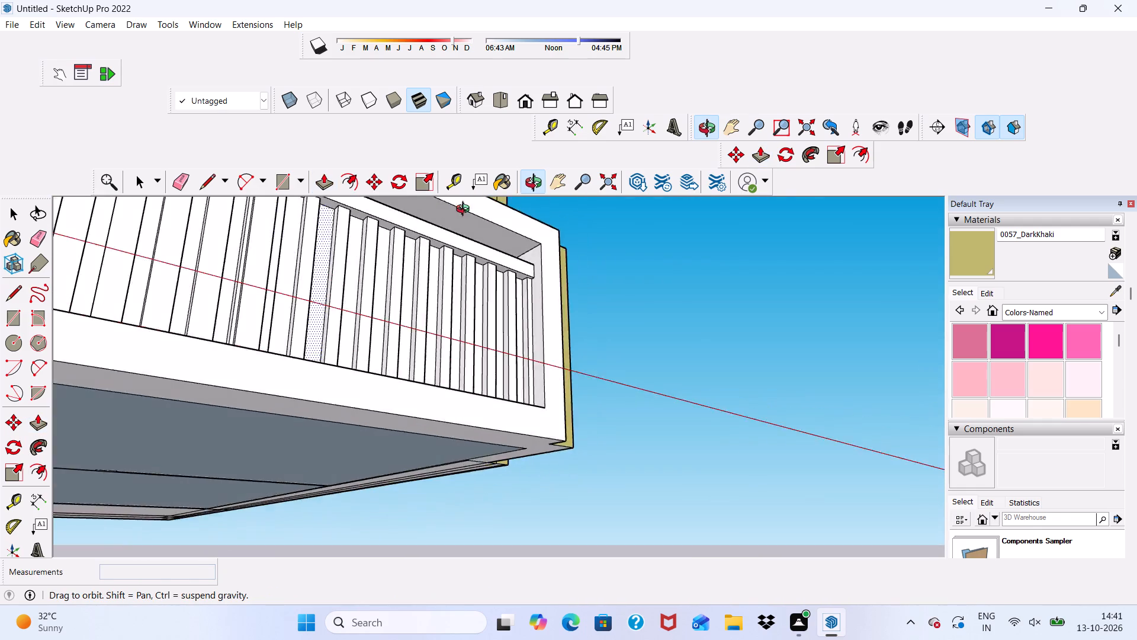
pyautogui.moveTo(465, 210); pyautogui.dragTo(354, 312, button='middle')
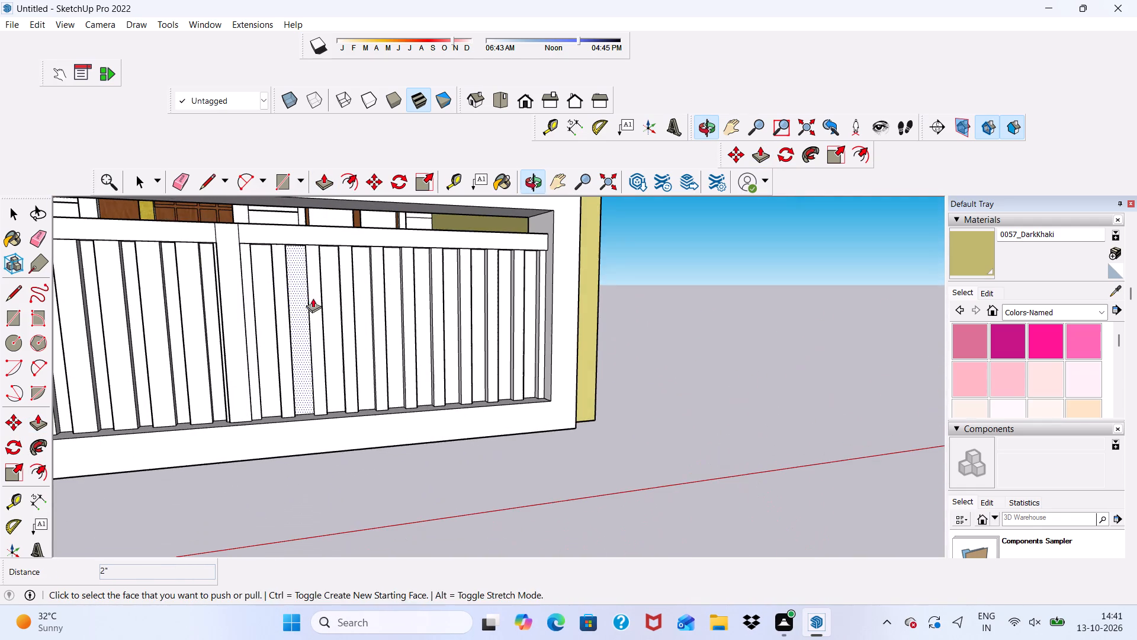
pyautogui.scroll(4, 188, 182)
pyautogui.click(188, 181)
pyautogui.scroll(4, 225, 232)
pyautogui.moveTo(209, 234); pyautogui.dragTo(236, 234)
pyautogui.moveTo(243, 232); pyautogui.dragTo(246, 239)
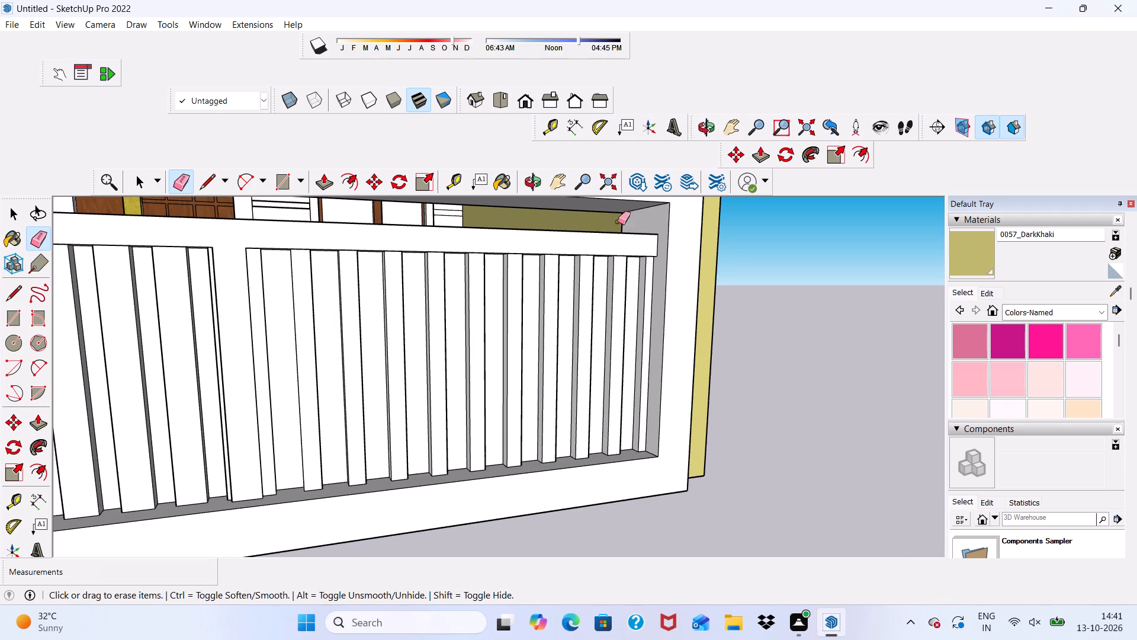
# Choose the 0137_Black colour and paint the front face of the boundary wall's outer frame with it.
pyautogui.scroll(-3, 1038, 375)
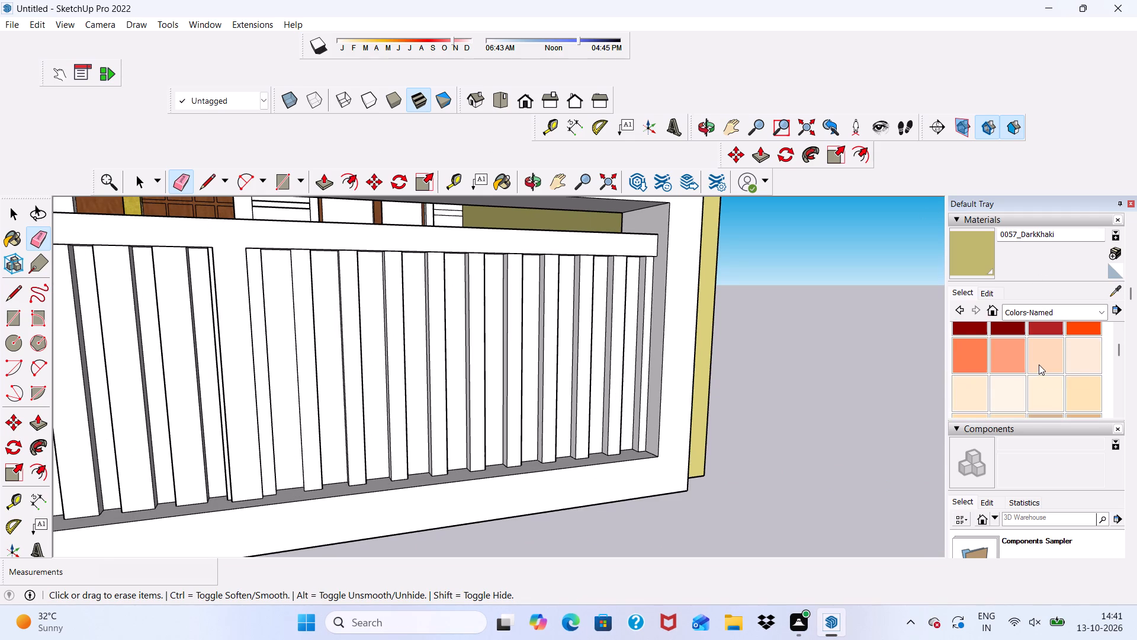
pyautogui.scroll(-8, 1039, 364)
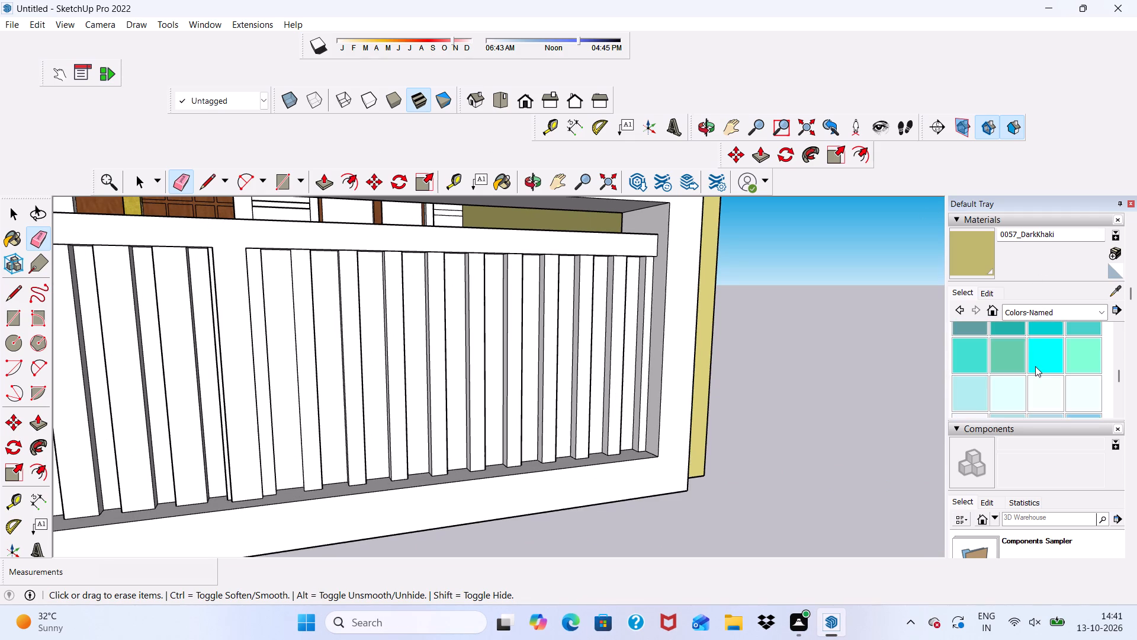
pyautogui.scroll(-8, 1035, 366)
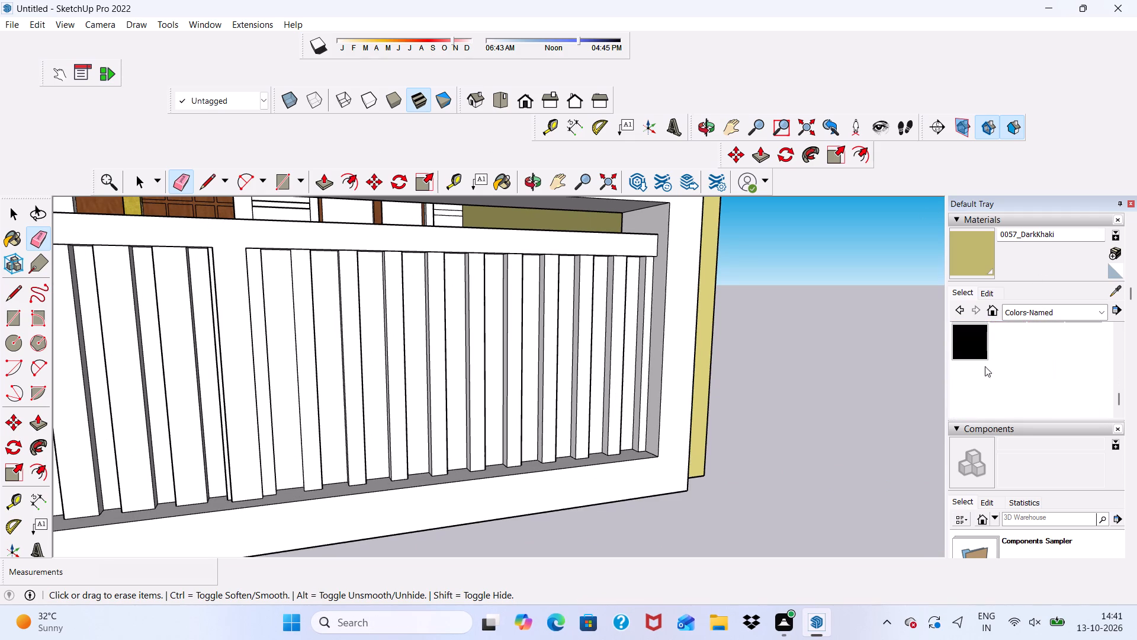
pyautogui.click(978, 351)
pyautogui.scroll(6, 419, 283)
pyautogui.scroll(-8, 176, 252)
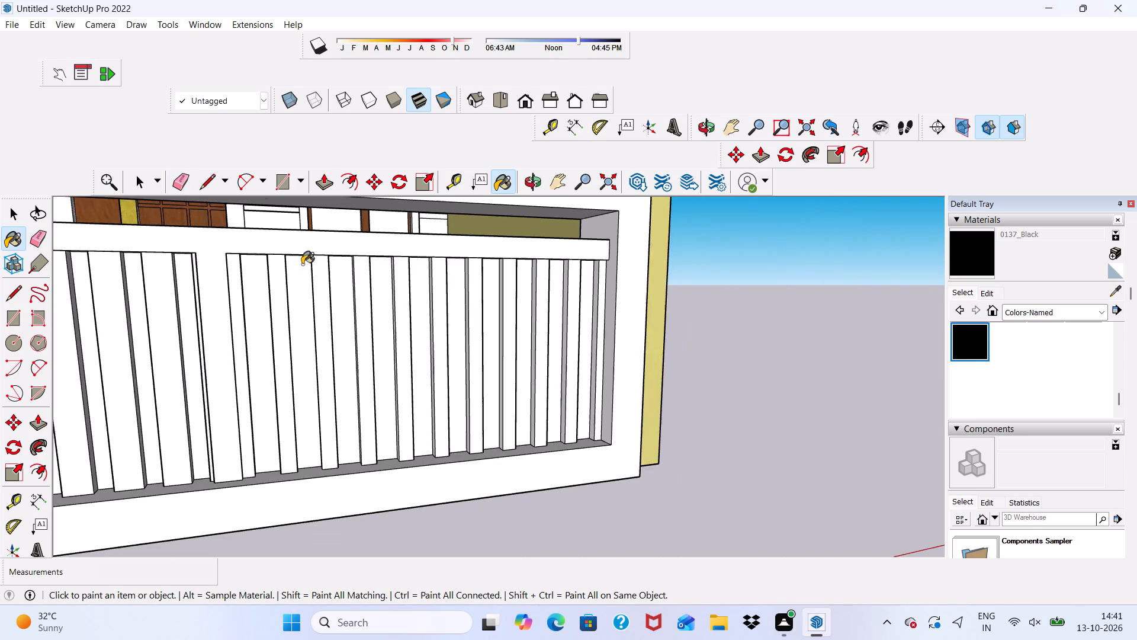
pyautogui.scroll(-6, 343, 263)
pyautogui.scroll(-1, 393, 232)
pyautogui.scroll(4, 403, 228)
pyautogui.click(414, 220)
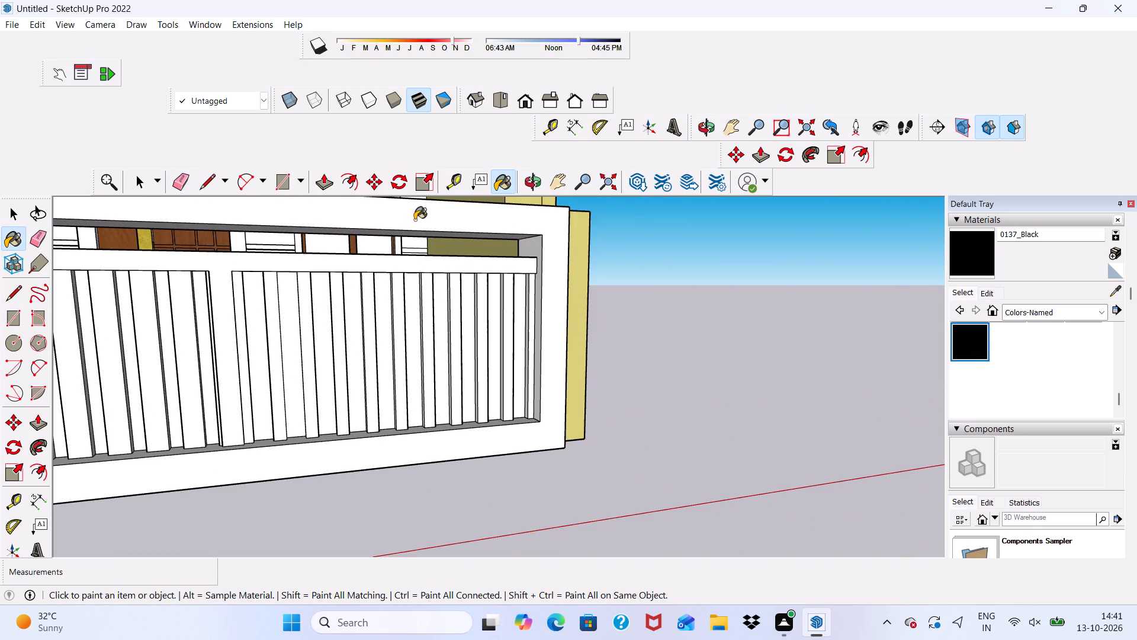
# Paint the inner end faces and the bottom ledge of the frame opening 0137_Black.
pyautogui.scroll(-5, 431, 225)
pyautogui.moveTo(523, 283); pyautogui.dragTo(444, 308, button='middle')
pyautogui.scroll(5, 384, 276)
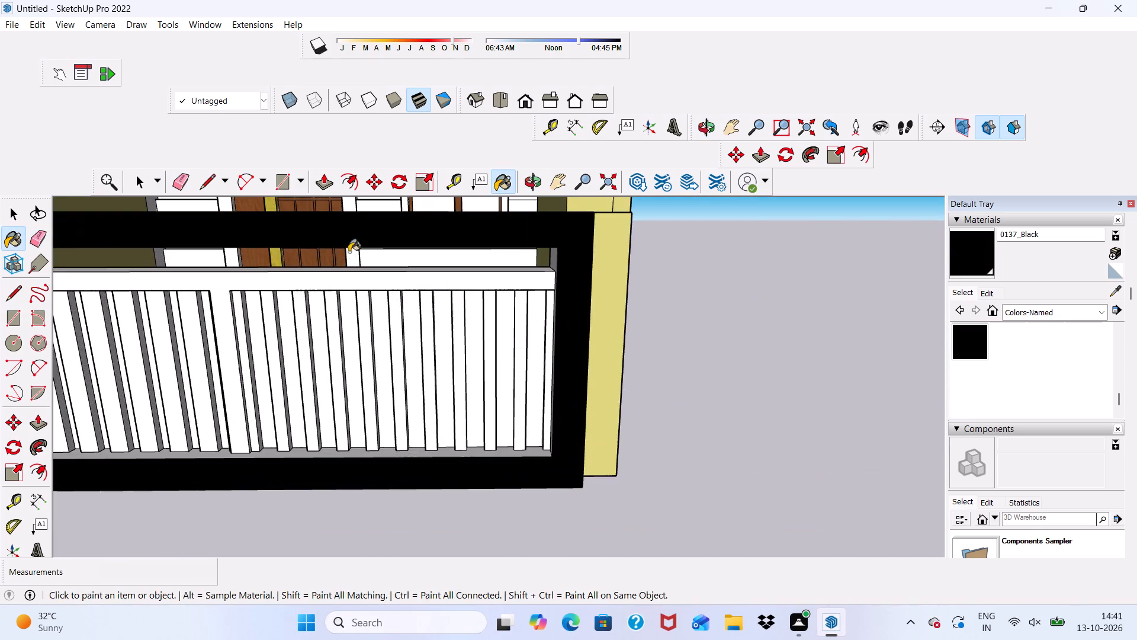
pyautogui.moveTo(354, 250); pyautogui.dragTo(396, 254, button='middle')
pyautogui.scroll(6, 616, 287)
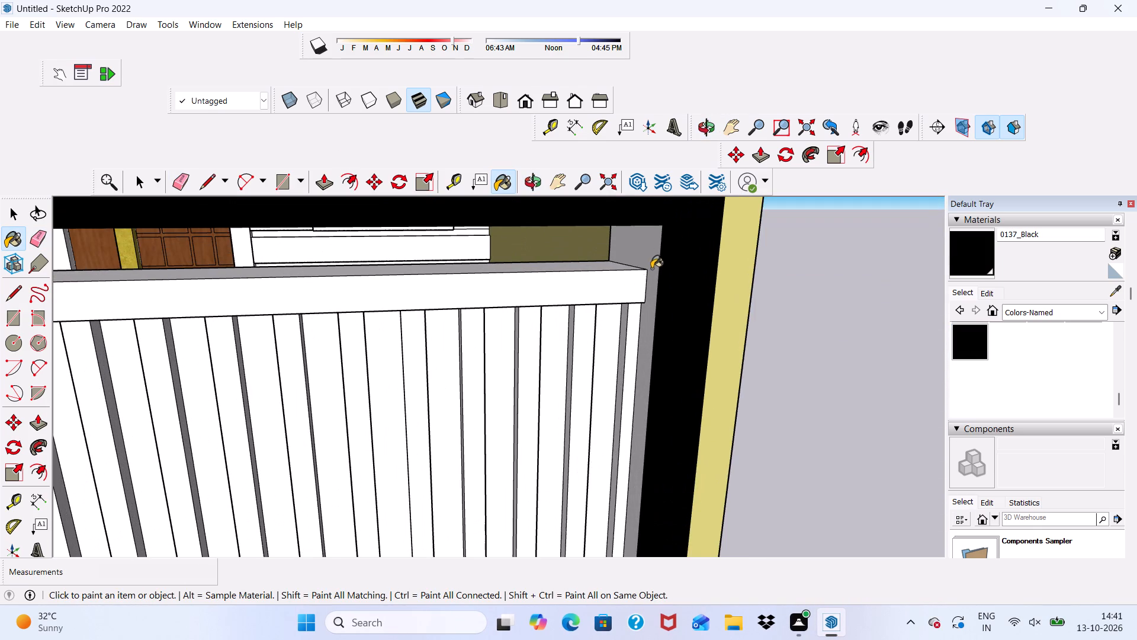
pyautogui.click(653, 264)
pyautogui.scroll(-5, 653, 264)
pyautogui.moveTo(659, 279); pyautogui.dragTo(454, 307, button='middle')
pyautogui.scroll(5, 251, 283)
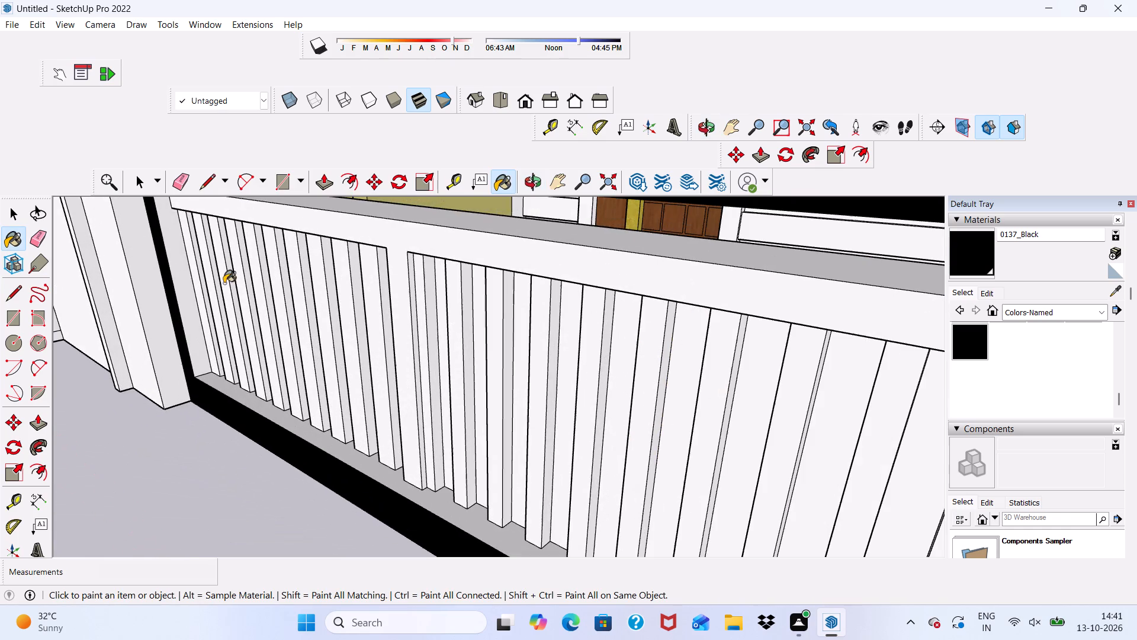
pyautogui.click(171, 245)
pyautogui.scroll(2, 184, 264)
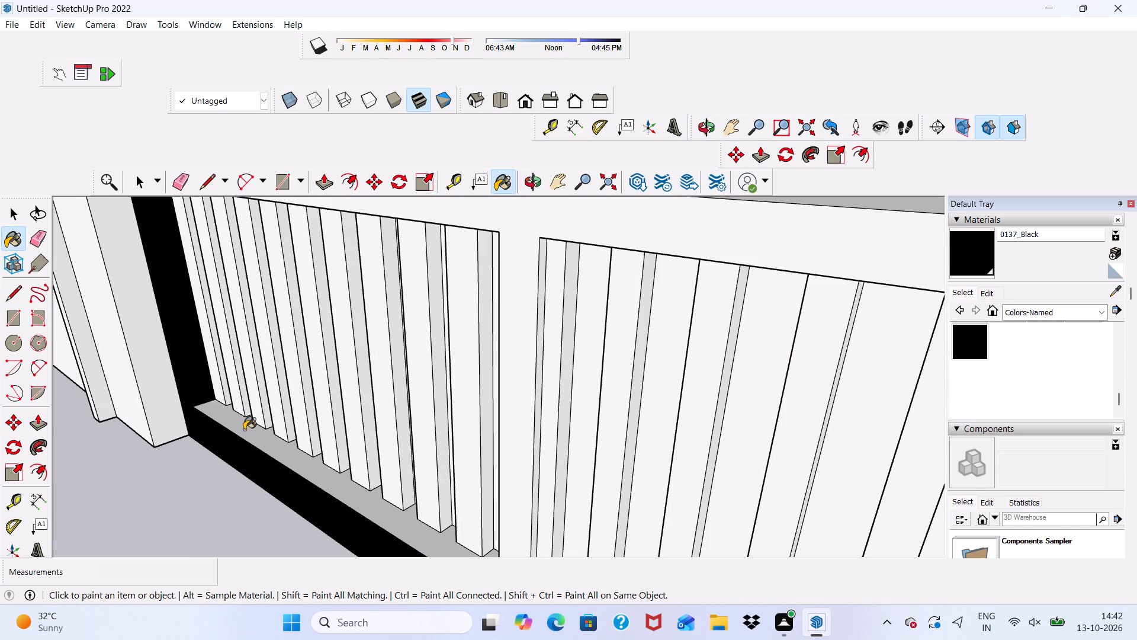
pyautogui.click(244, 430)
# Paint the underside and the top face of the outer frame's upper beam 0137_Black.
pyautogui.scroll(-7, 245, 428)
pyautogui.moveTo(247, 427); pyautogui.dragTo(395, 300, button='middle')
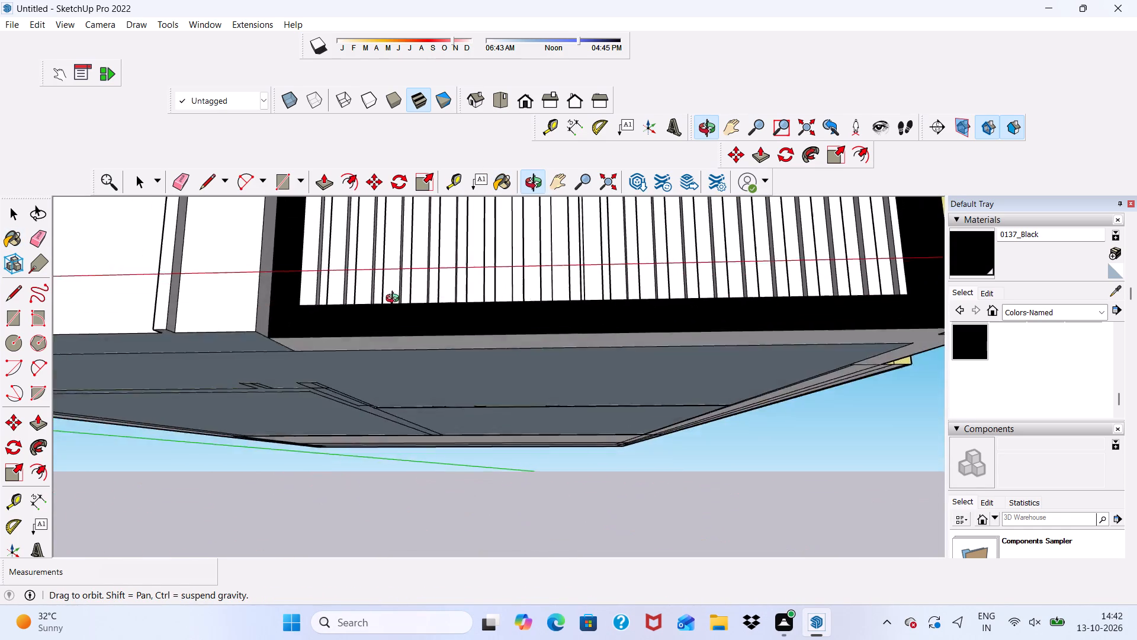
pyautogui.moveTo(395, 300); pyautogui.dragTo(396, 310, button='middle')
pyautogui.scroll(-5, 404, 319)
pyautogui.scroll(11, 456, 200)
pyautogui.click(355, 338)
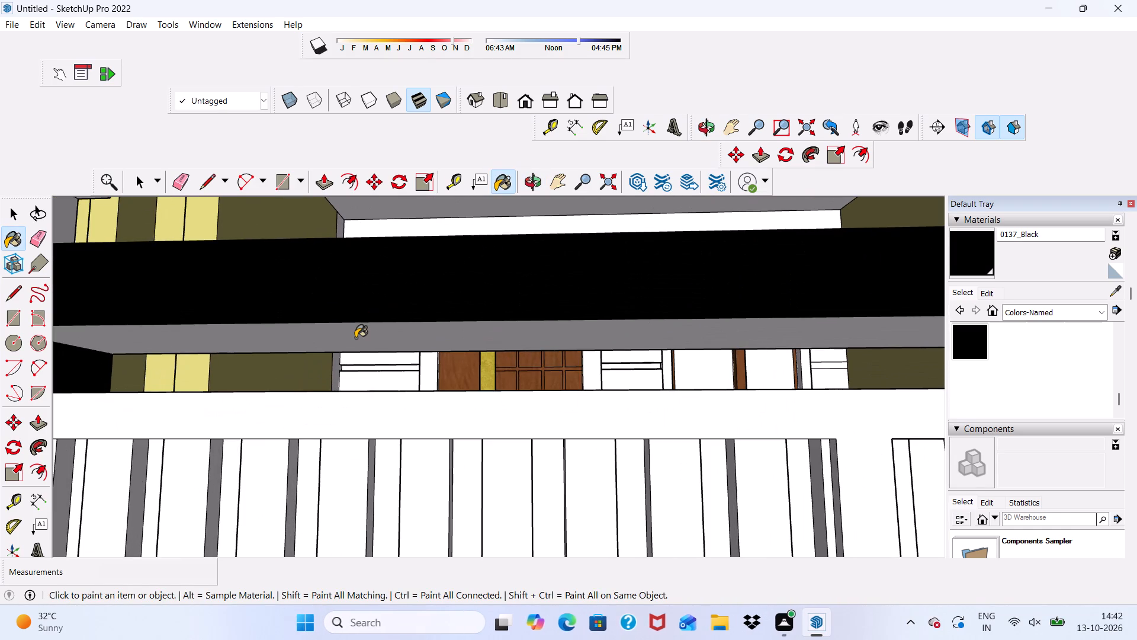
pyautogui.scroll(-5, 370, 306)
pyautogui.moveTo(372, 319); pyautogui.dragTo(288, 520, button='middle')
pyautogui.click(380, 279)
pyautogui.scroll(-4, 361, 302)
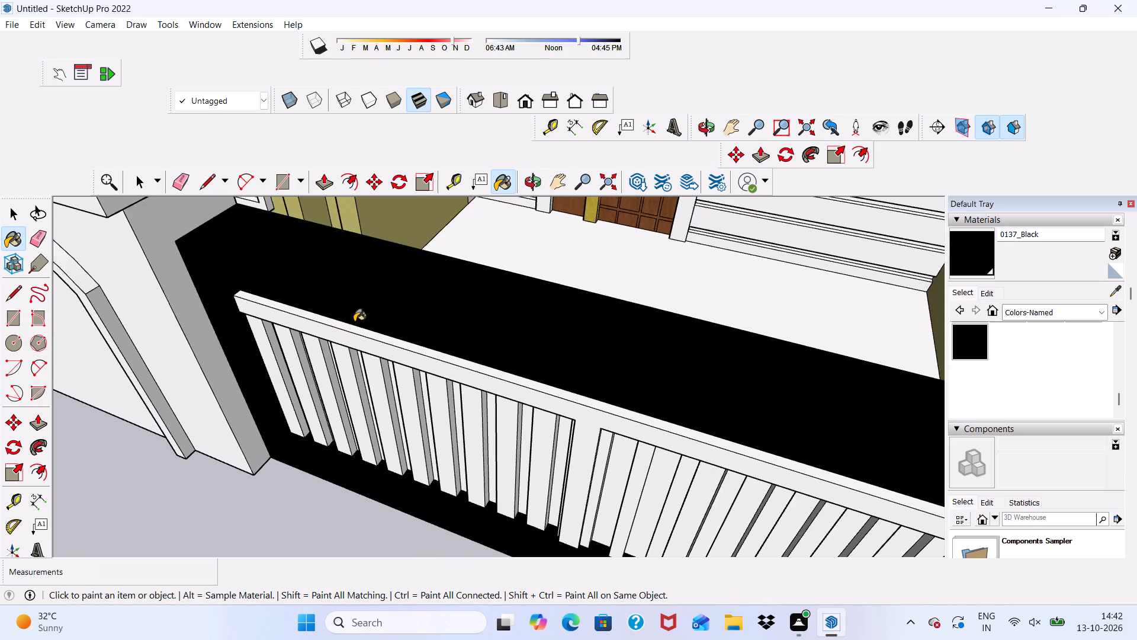
# Paint the slatted panel's top rail and middle post 0137_Black, covering their front faces and the rail's top face.
pyautogui.moveTo(354, 322); pyautogui.dragTo(425, 191, button='middle')
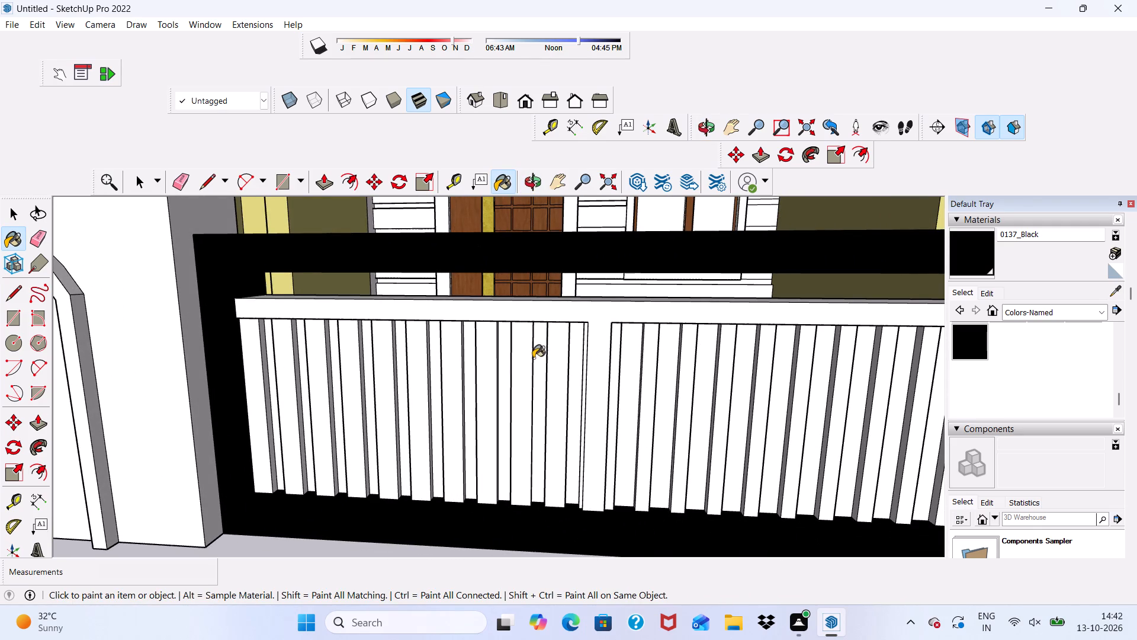
pyautogui.scroll(4, 533, 359)
pyautogui.click(616, 297)
pyautogui.scroll(-4, 589, 305)
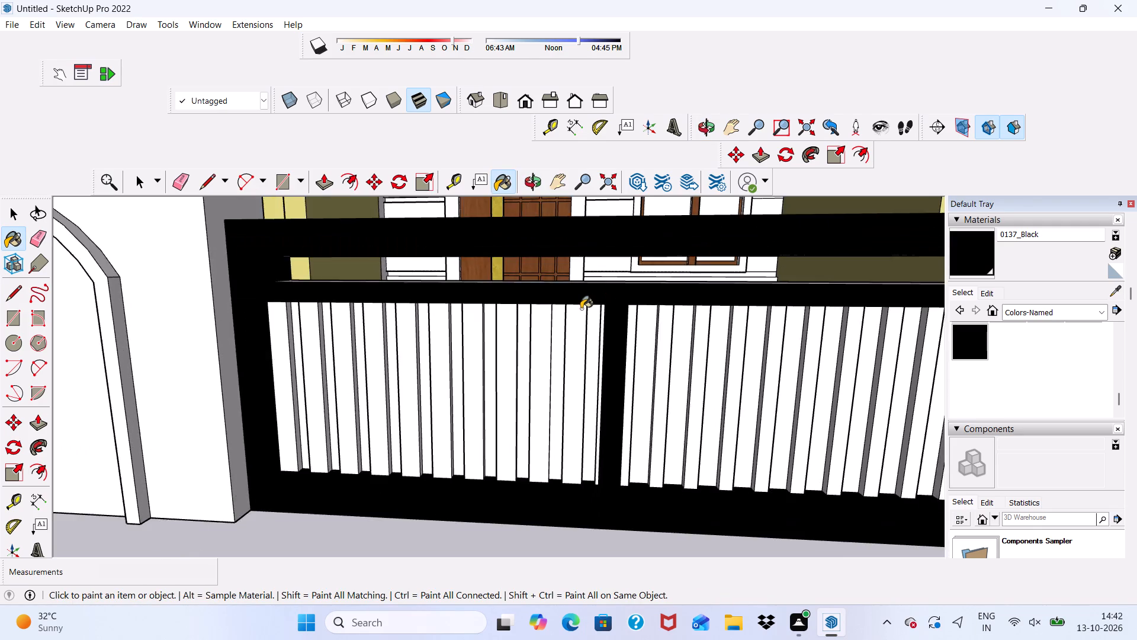
pyautogui.scroll(-3, 581, 309)
pyautogui.moveTo(580, 309); pyautogui.dragTo(399, 357, button='middle')
pyautogui.scroll(4, 430, 320)
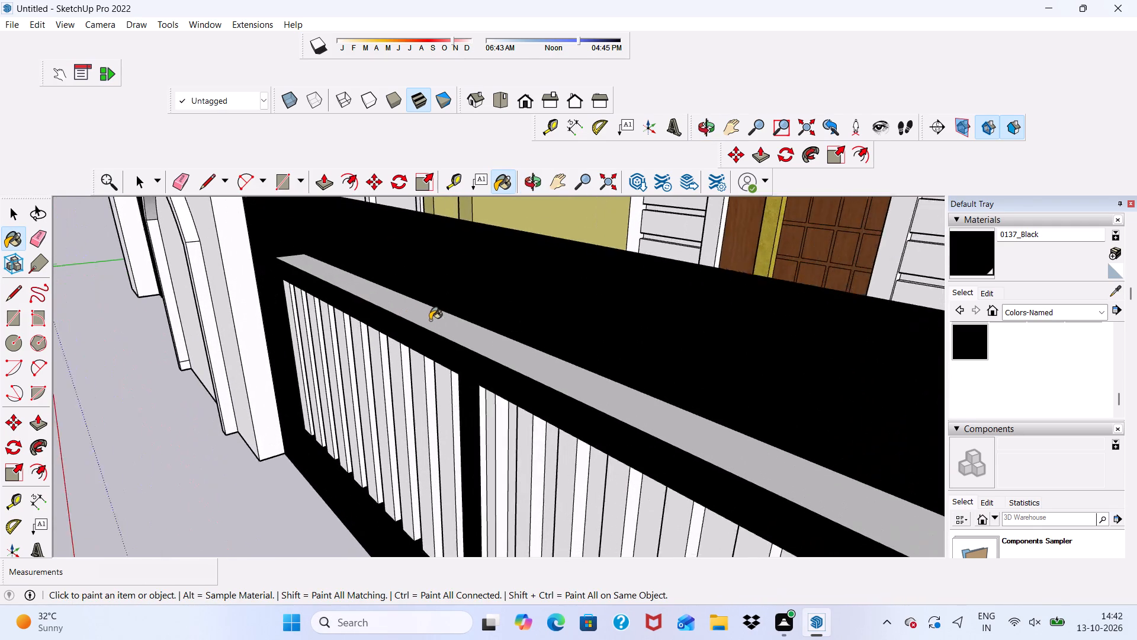
pyautogui.scroll(5, 430, 320)
pyautogui.click(419, 317)
# Examine the black-painted boundary wall from low, oblique and frontal angles and in the context of the whole house front.
pyautogui.scroll(-7, 418, 317)
pyautogui.moveTo(401, 301); pyautogui.dragTo(541, 187, button='middle')
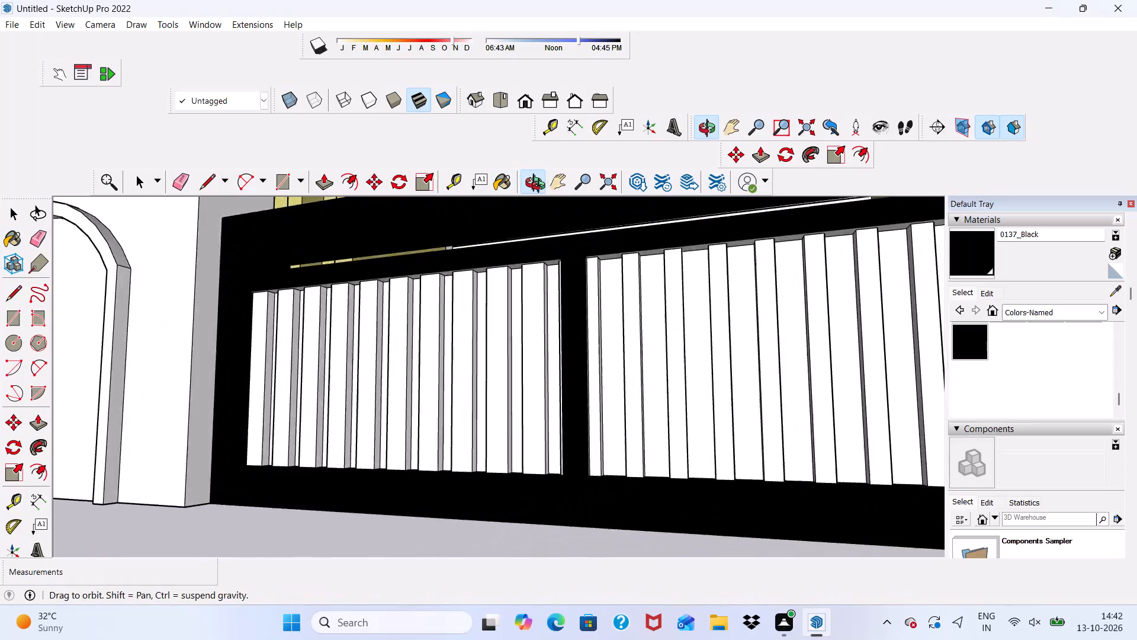
pyautogui.moveTo(541, 187); pyautogui.dragTo(666, 174, button='middle')
pyautogui.scroll(1, 682, 170)
pyautogui.scroll(-5, 663, 212)
pyautogui.scroll(6, 645, 300)
pyautogui.scroll(-7, 614, 295)
pyautogui.moveTo(607, 297); pyautogui.dragTo(584, 309, button='middle')
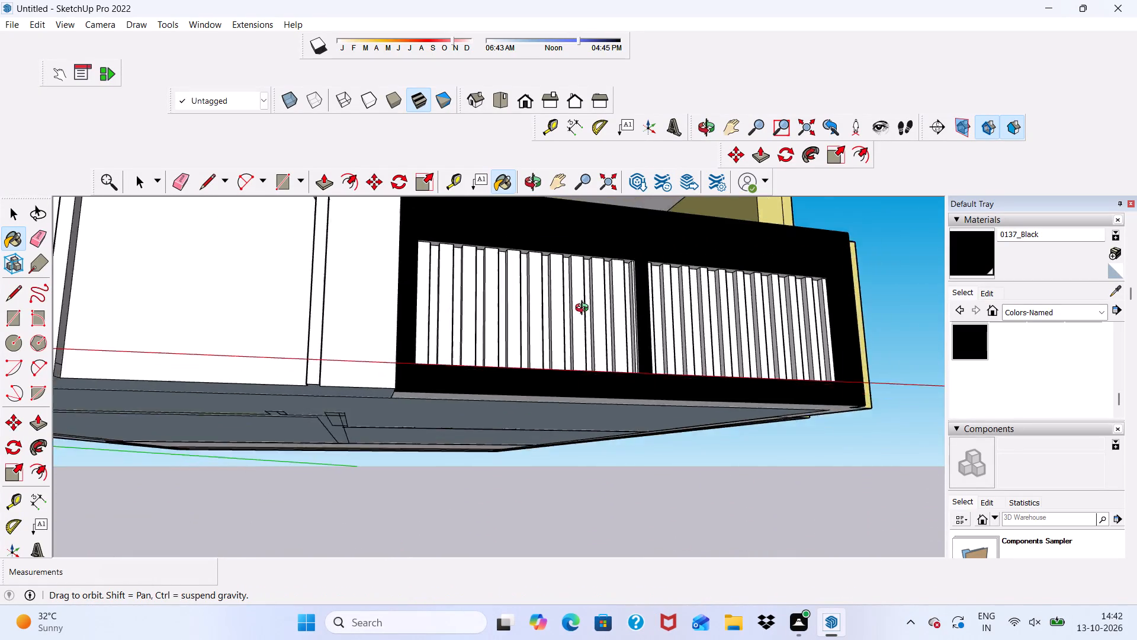
pyautogui.moveTo(584, 309); pyautogui.dragTo(514, 375, button='middle')
pyautogui.scroll(2, 532, 369)
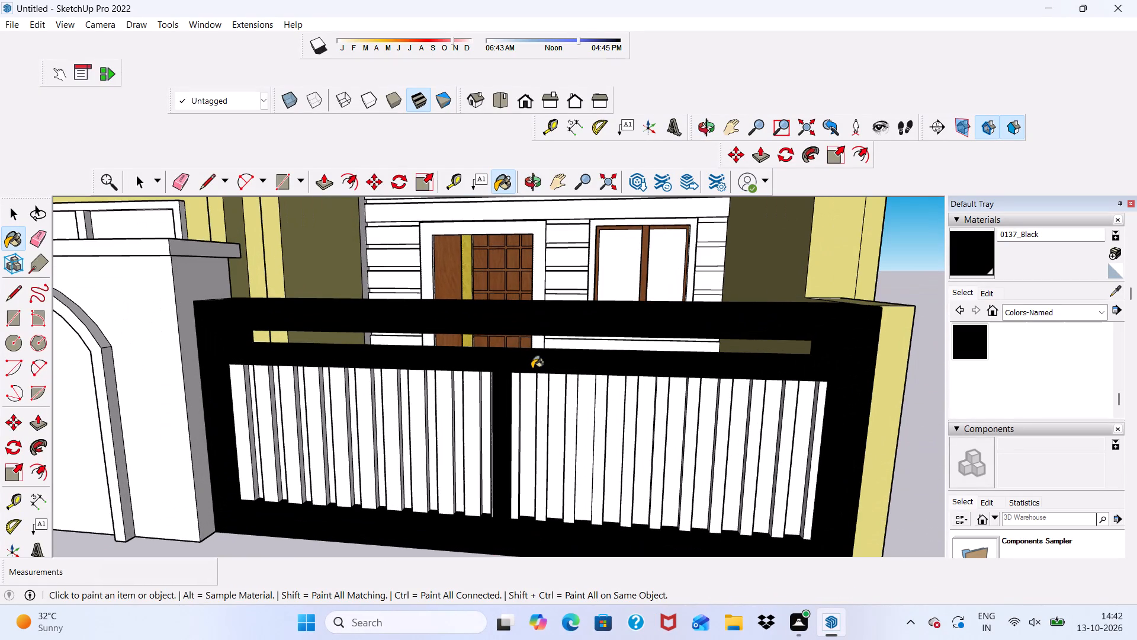
pyautogui.press('space')
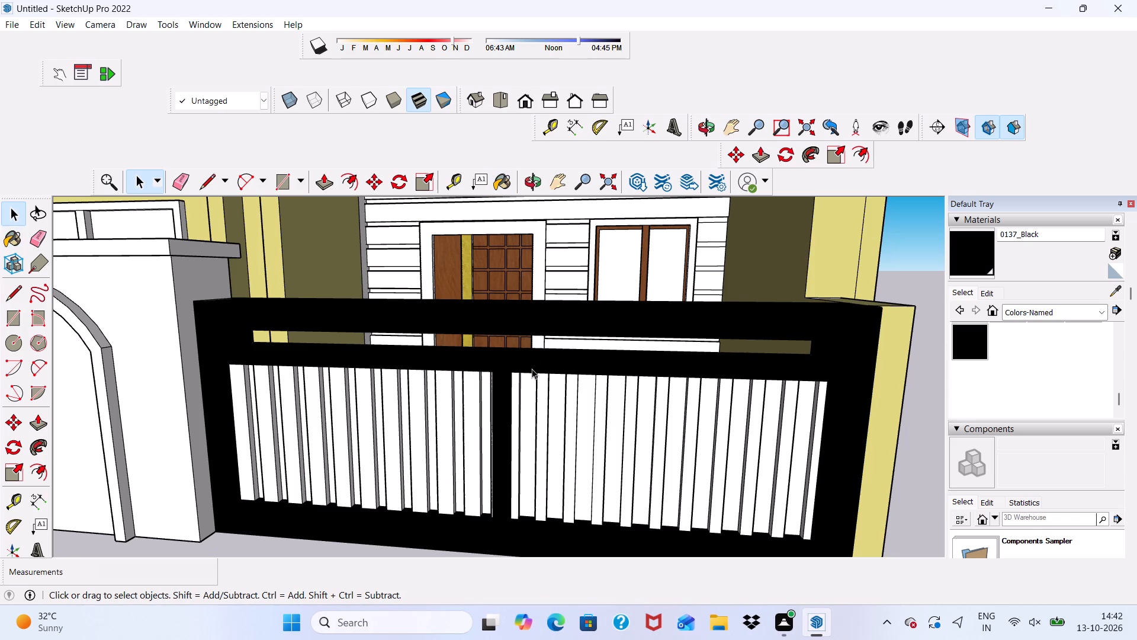
pyautogui.scroll(-11, 525, 292)
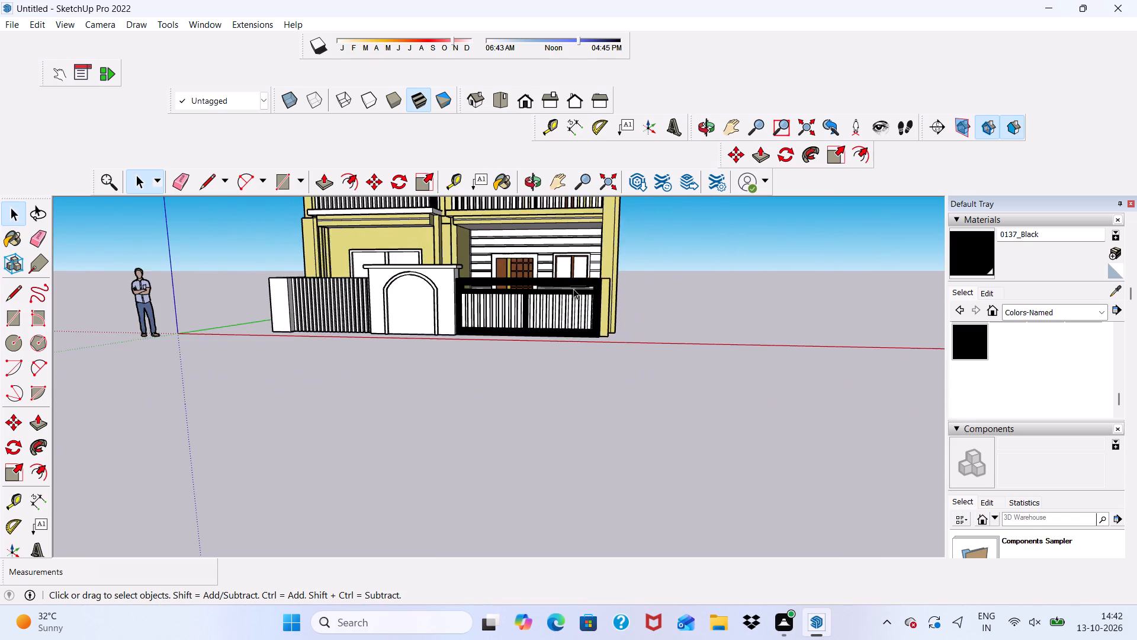
pyautogui.scroll(6, 574, 276)
pyautogui.scroll(5, 494, 178)
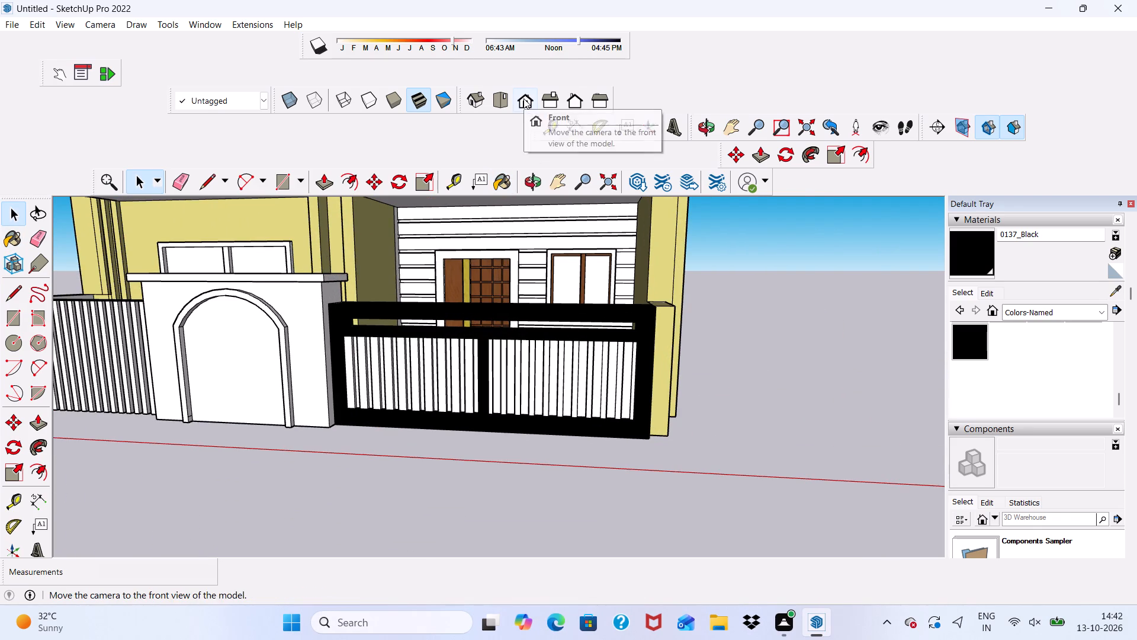
# Choose Wood Veneer 01 from the Wood materials and paint the front faces of the first seven slats from the arched gate side.
pyautogui.click(523, 99)
pyautogui.scroll(-2, 671, 479)
pyautogui.scroll(18, 672, 505)
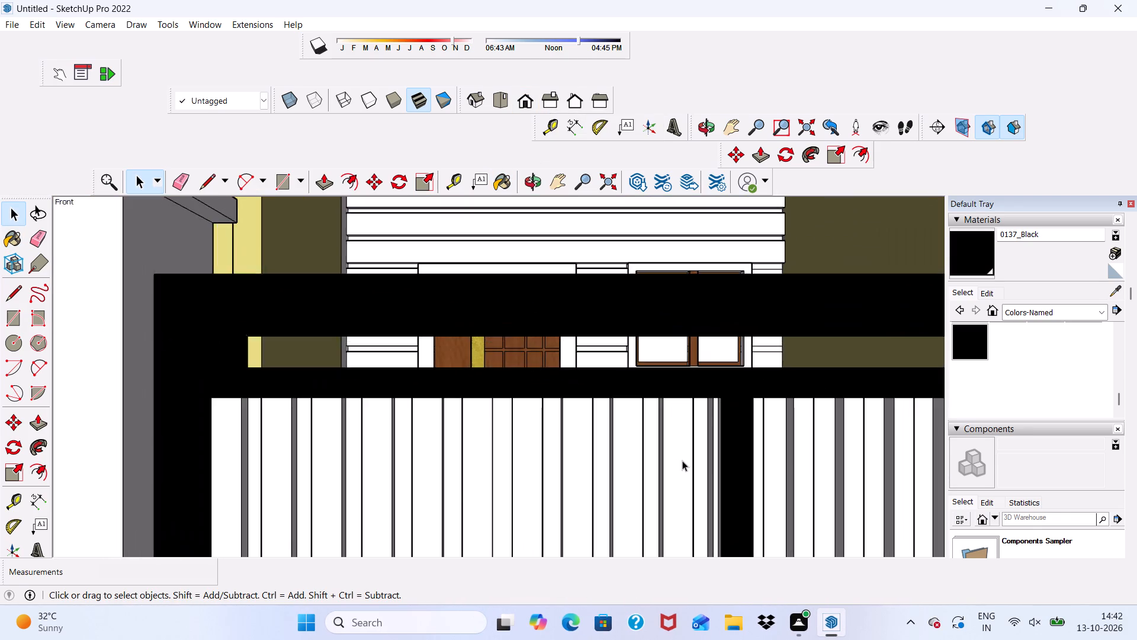
pyautogui.scroll(4, 682, 460)
pyautogui.scroll(-5, 682, 460)
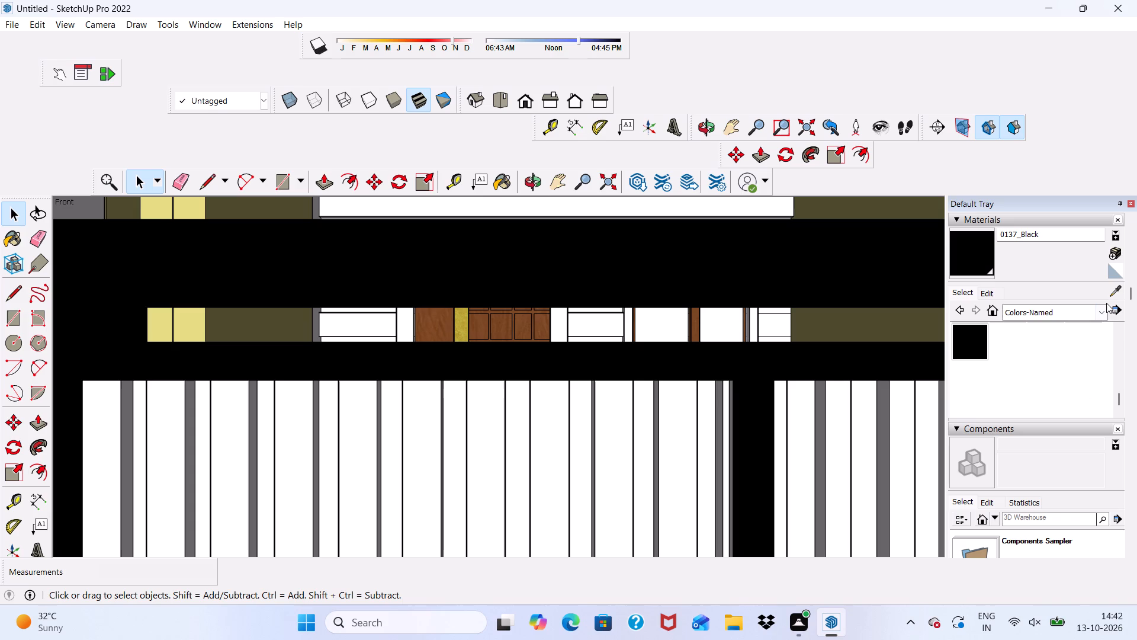
pyautogui.click(1106, 320)
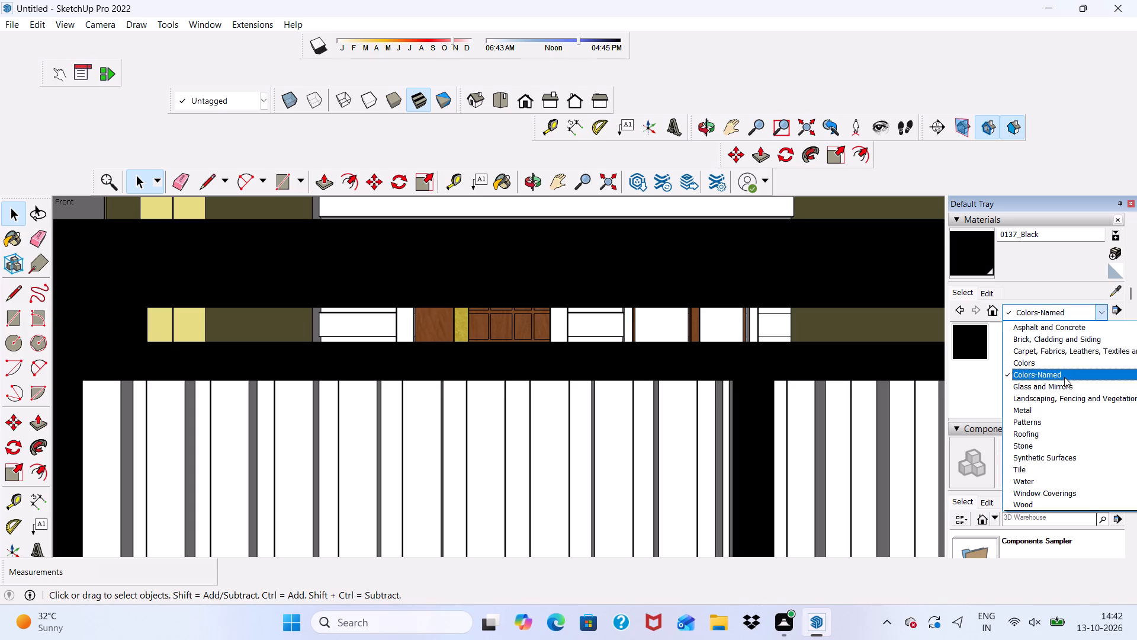
pyautogui.click(1032, 508)
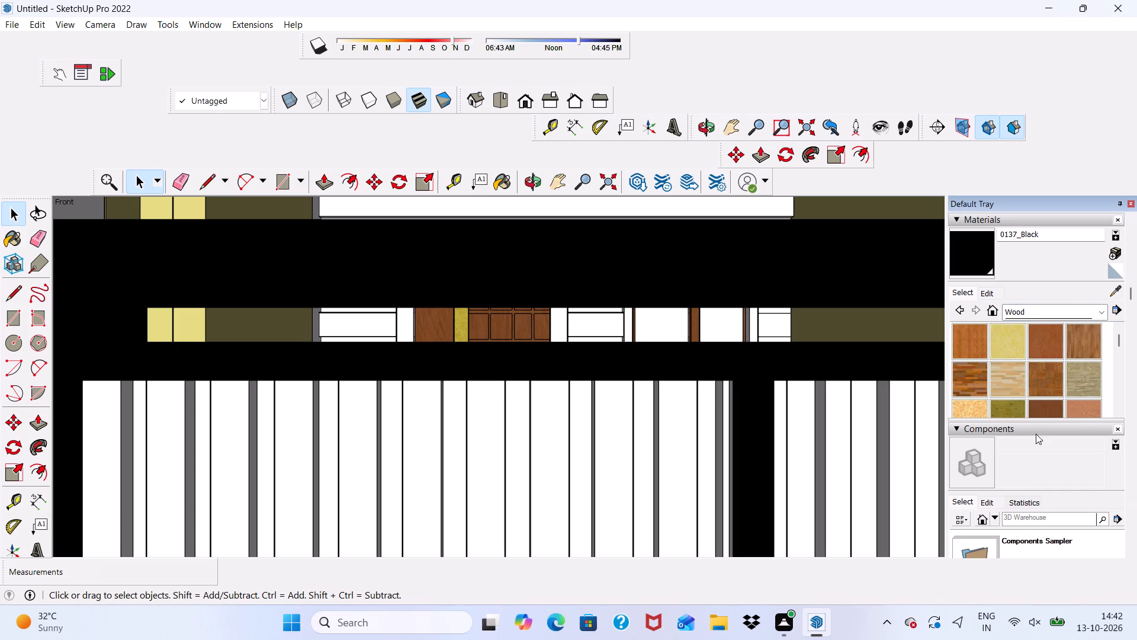
pyautogui.click(1048, 411)
pyautogui.scroll(2, 740, 434)
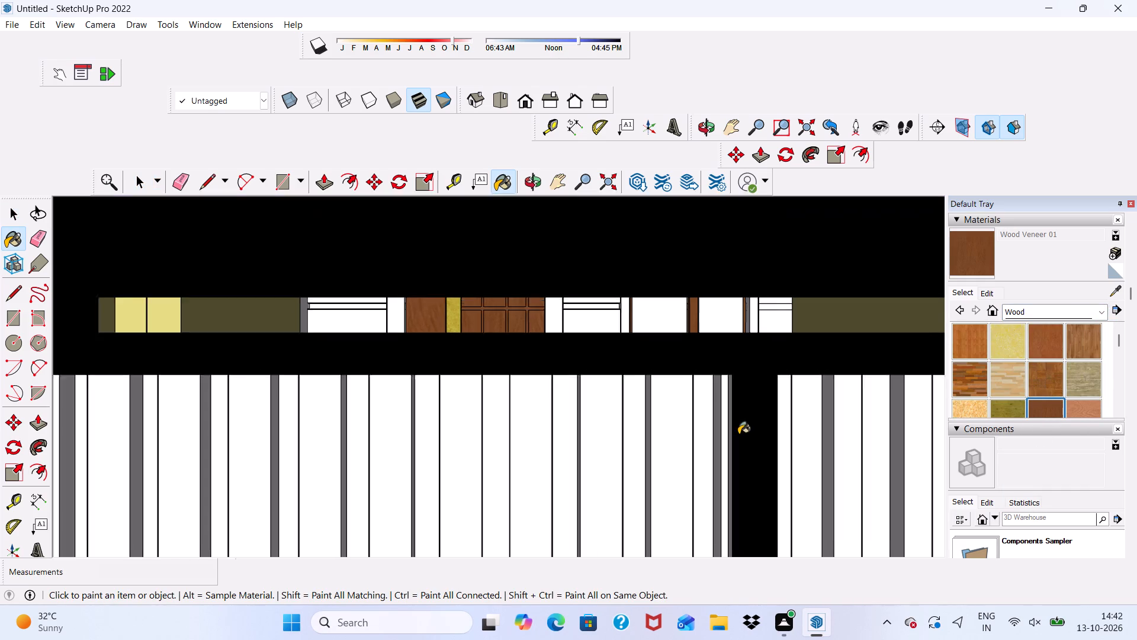
pyautogui.scroll(1, 738, 434)
pyautogui.scroll(-12, 738, 434)
pyautogui.scroll(6, 695, 442)
pyautogui.scroll(4, 339, 420)
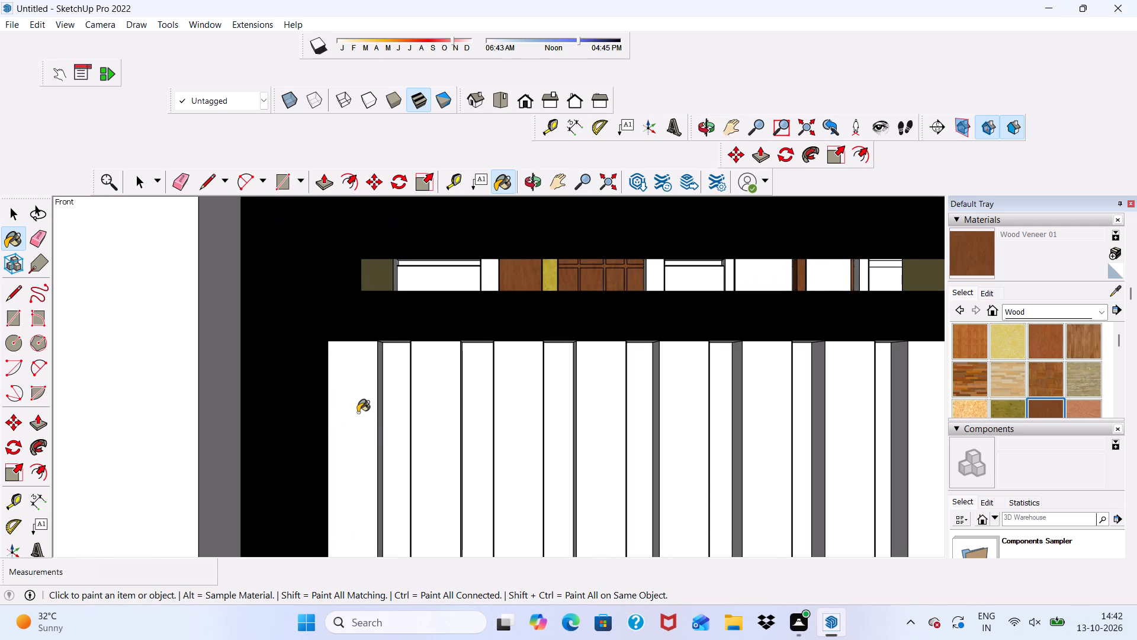
pyautogui.scroll(-1, 358, 412)
pyautogui.moveTo(358, 412); pyautogui.dragTo(354, 422, button='middle')
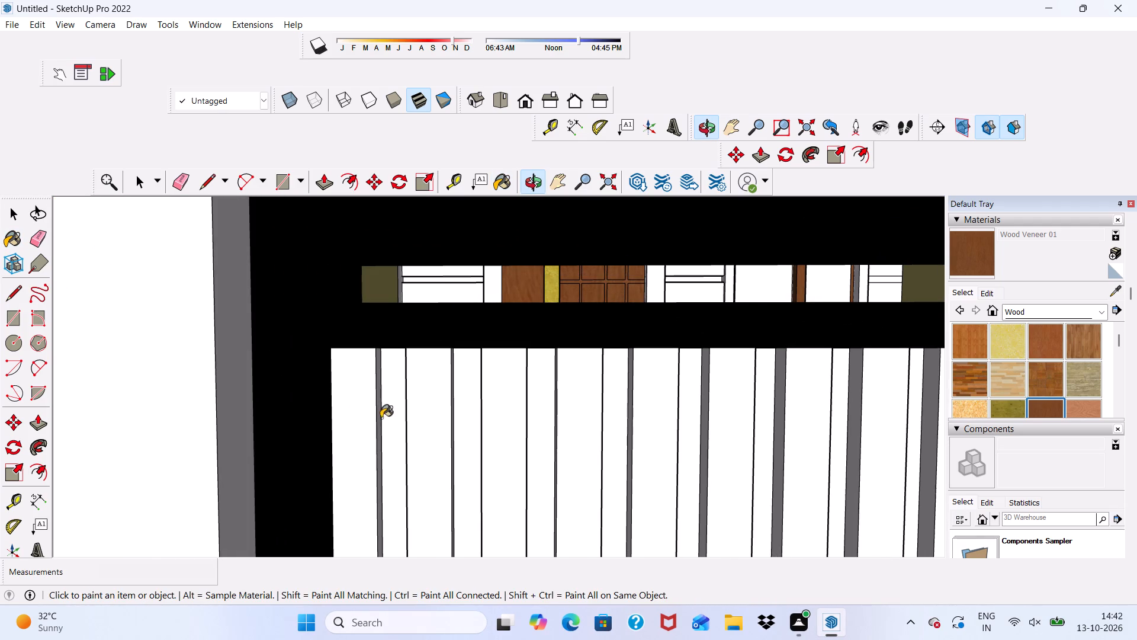
pyautogui.click(362, 423)
pyautogui.scroll(-2, 412, 430)
pyautogui.moveTo(412, 430); pyautogui.dragTo(294, 447, button='middle')
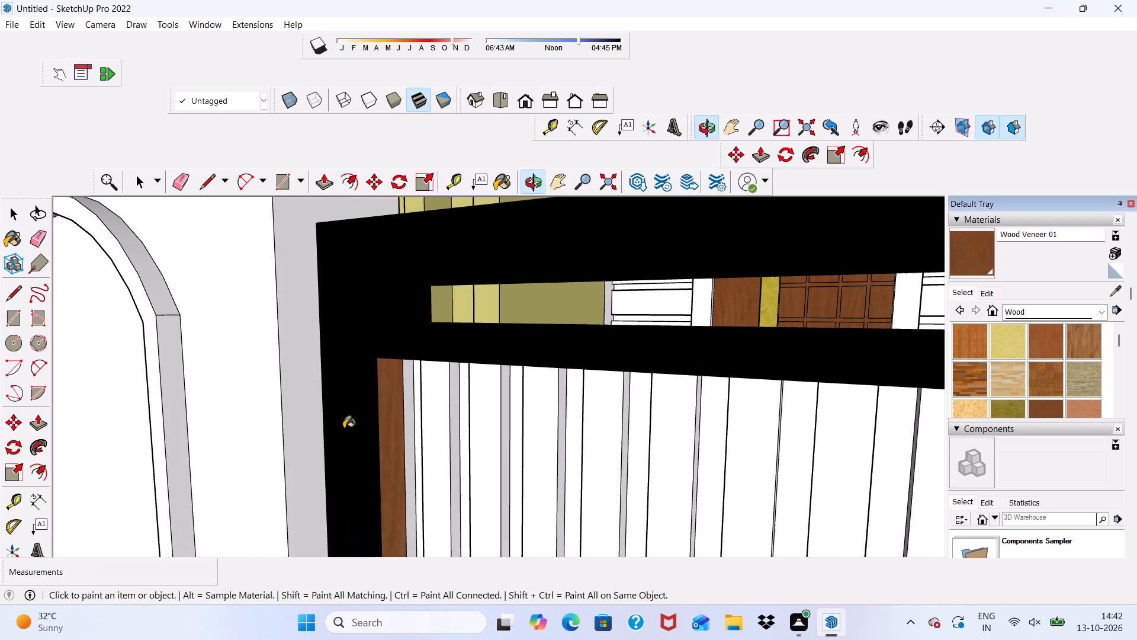
pyautogui.click(439, 417)
pyautogui.click(493, 432)
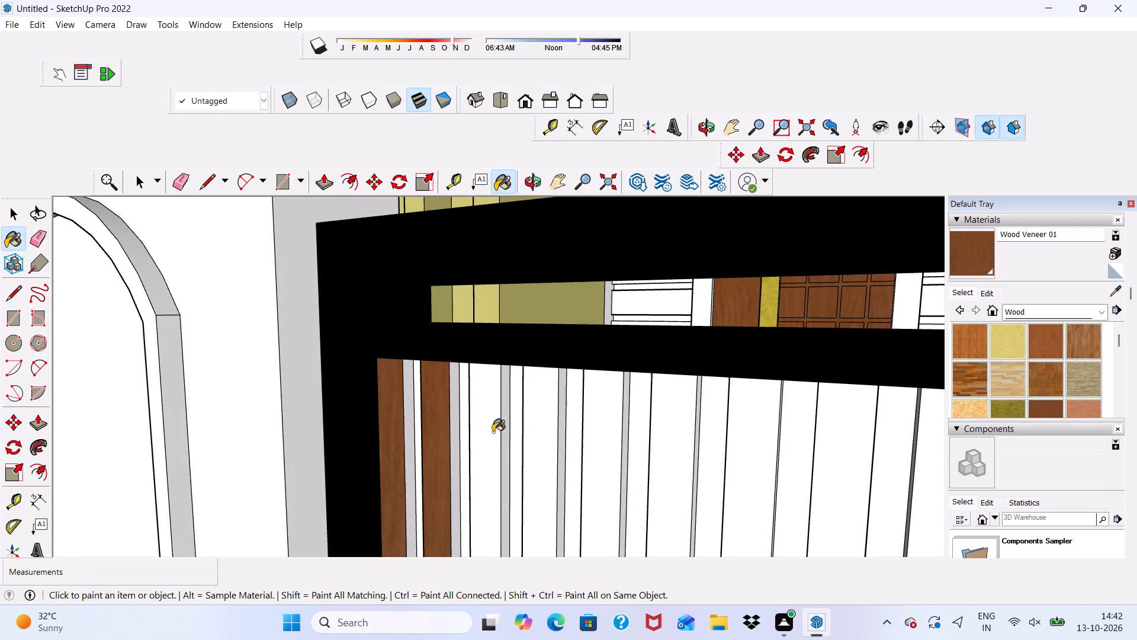
pyautogui.click(541, 431)
pyautogui.click(608, 465)
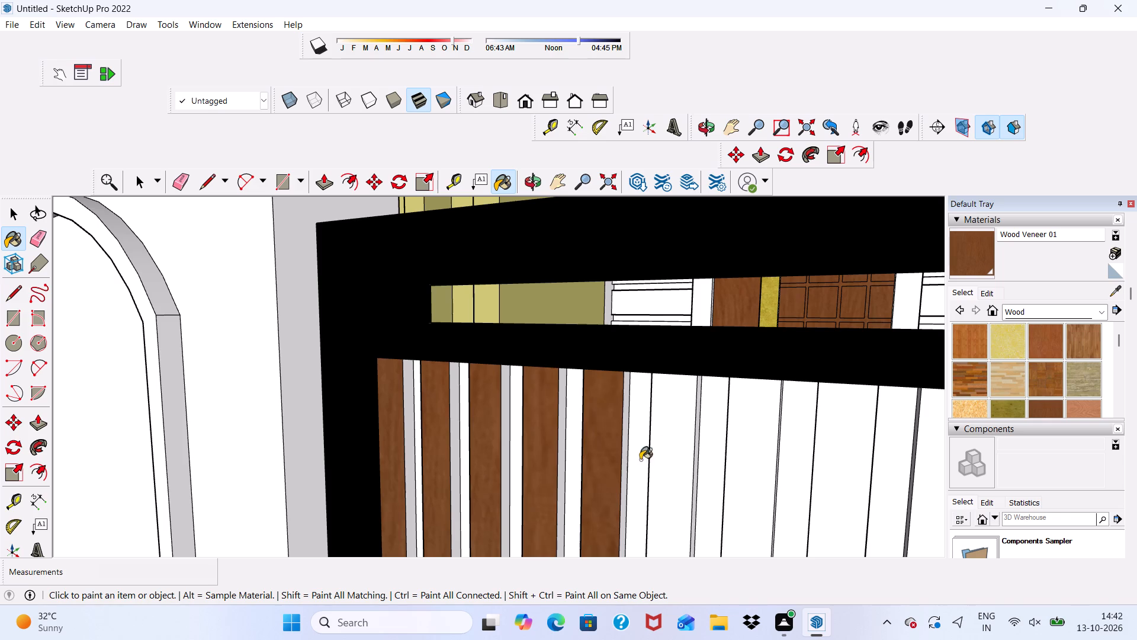
pyautogui.click(666, 457)
pyautogui.click(762, 455)
# Paint the front faces of the remaining slats up to the middle post with Wood Veneer 01.
pyautogui.scroll(-7, 683, 361)
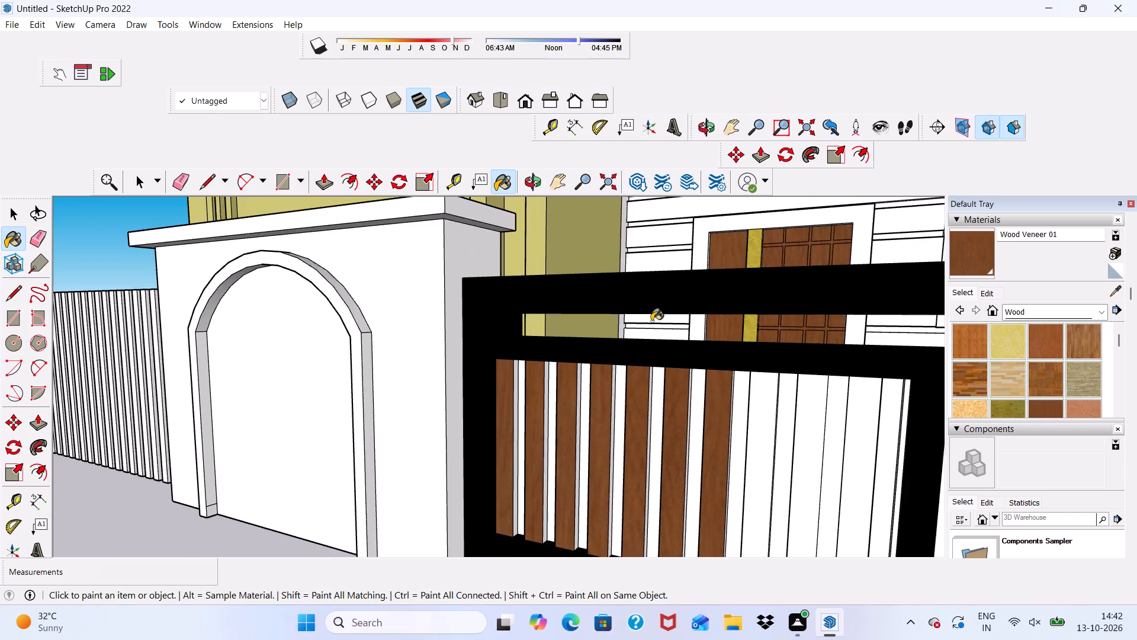
pyautogui.scroll(-5, 651, 321)
pyautogui.scroll(11, 771, 424)
pyautogui.click(673, 348)
pyautogui.click(720, 340)
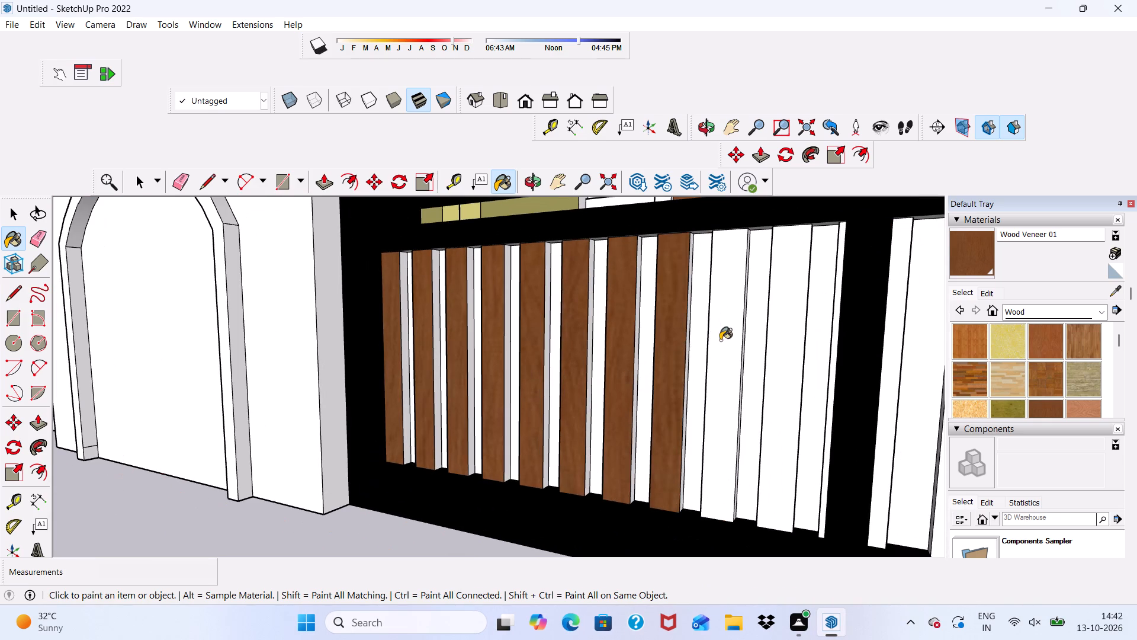
pyautogui.scroll(-2, 784, 340)
pyautogui.moveTo(784, 340); pyautogui.dragTo(917, 372, button='middle')
pyautogui.scroll(3, 761, 320)
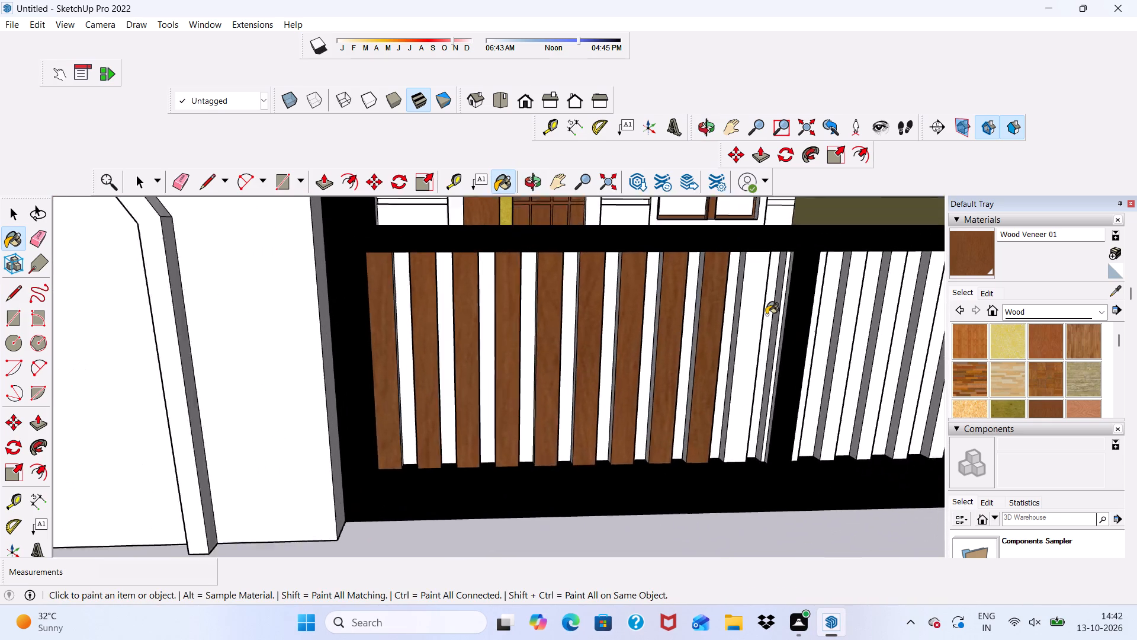
pyautogui.scroll(2, 766, 315)
pyautogui.click(731, 295)
pyautogui.scroll(5, 750, 289)
pyautogui.moveTo(778, 282); pyautogui.dragTo(722, 284, button='middle')
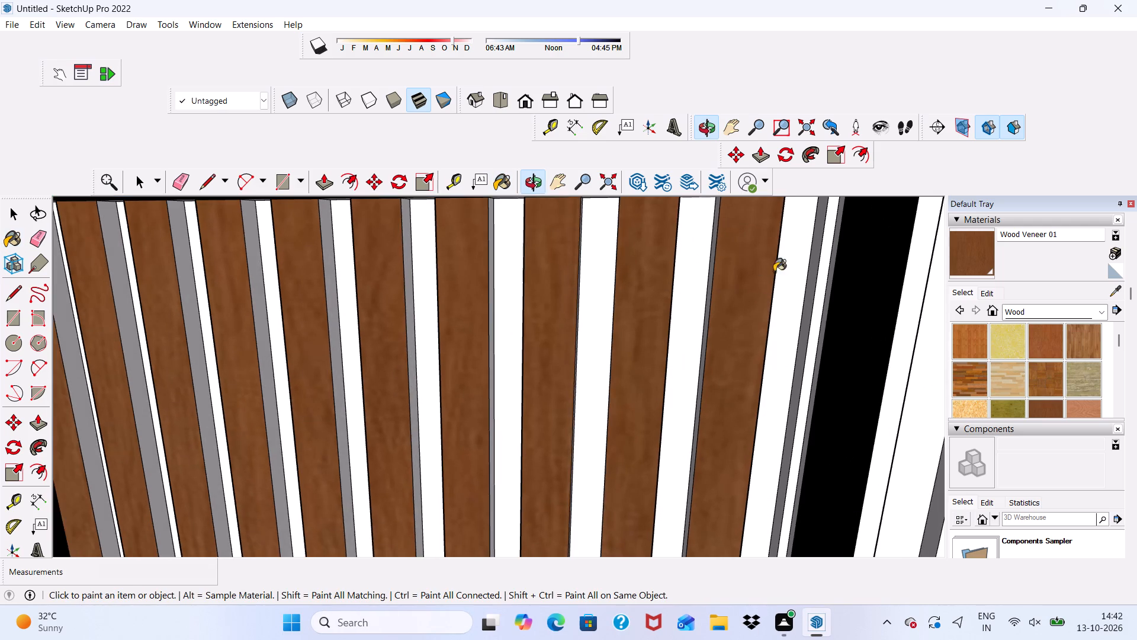
pyautogui.scroll(8, 797, 271)
pyautogui.click(838, 259)
# Paint the recessed strips between the slats from the middle post outward, plus a few adjoining slat sides, with Wood Veneer 01.
pyautogui.click(805, 271)
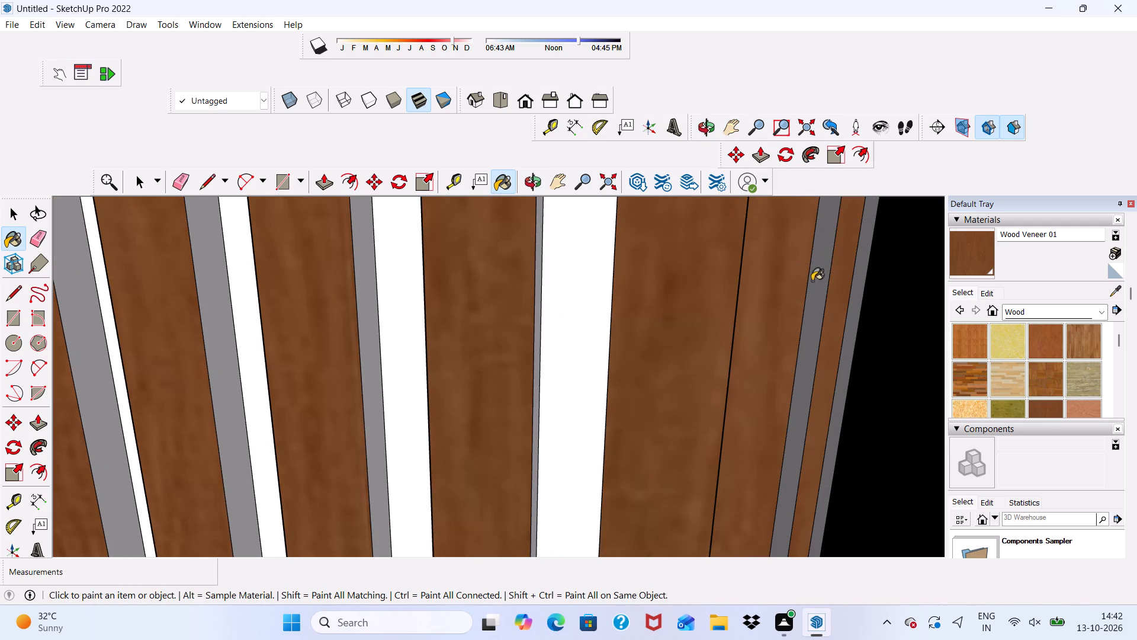
pyautogui.click(823, 280)
pyautogui.click(859, 288)
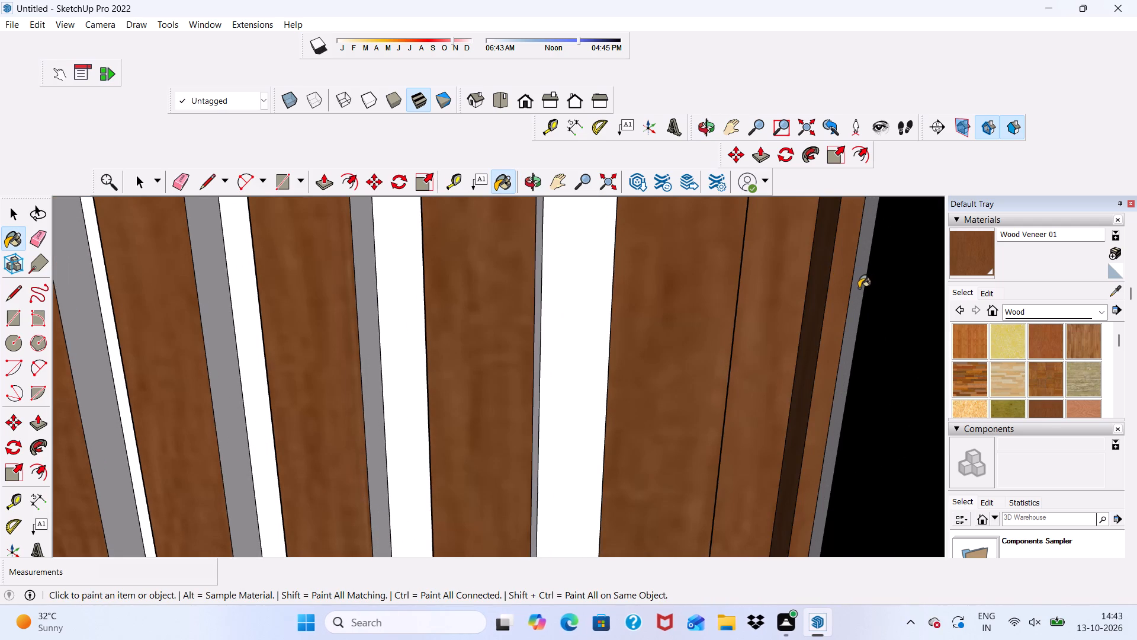
pyautogui.click(587, 296)
pyautogui.click(393, 323)
pyautogui.scroll(-5, 393, 323)
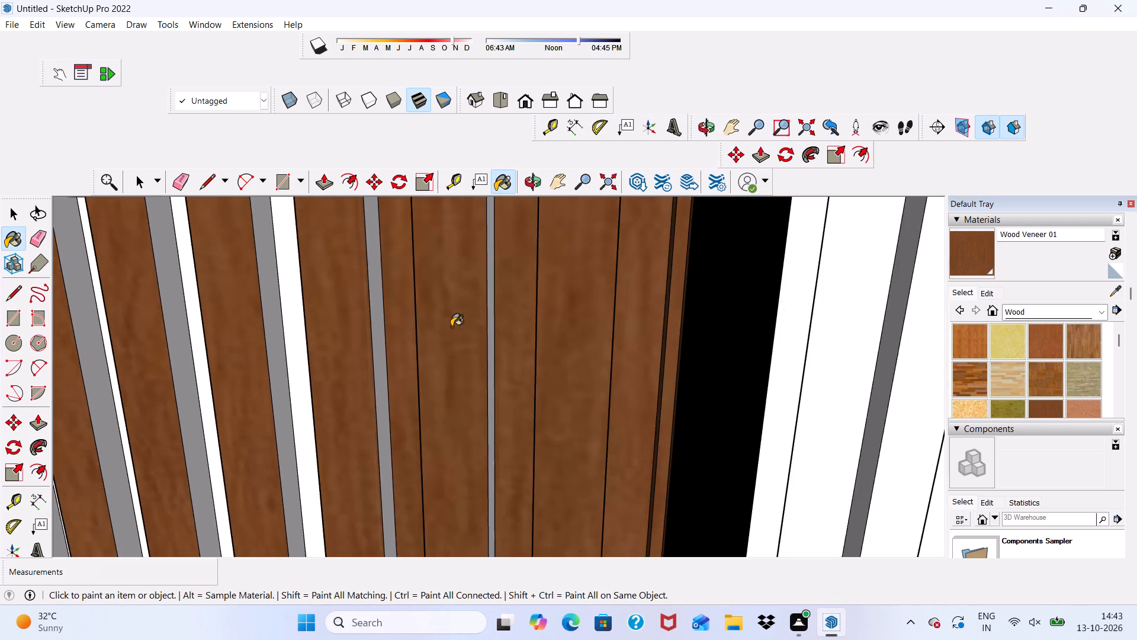
pyautogui.scroll(-8, 451, 327)
pyautogui.scroll(6, 394, 329)
pyautogui.click(355, 325)
pyautogui.scroll(3, 225, 347)
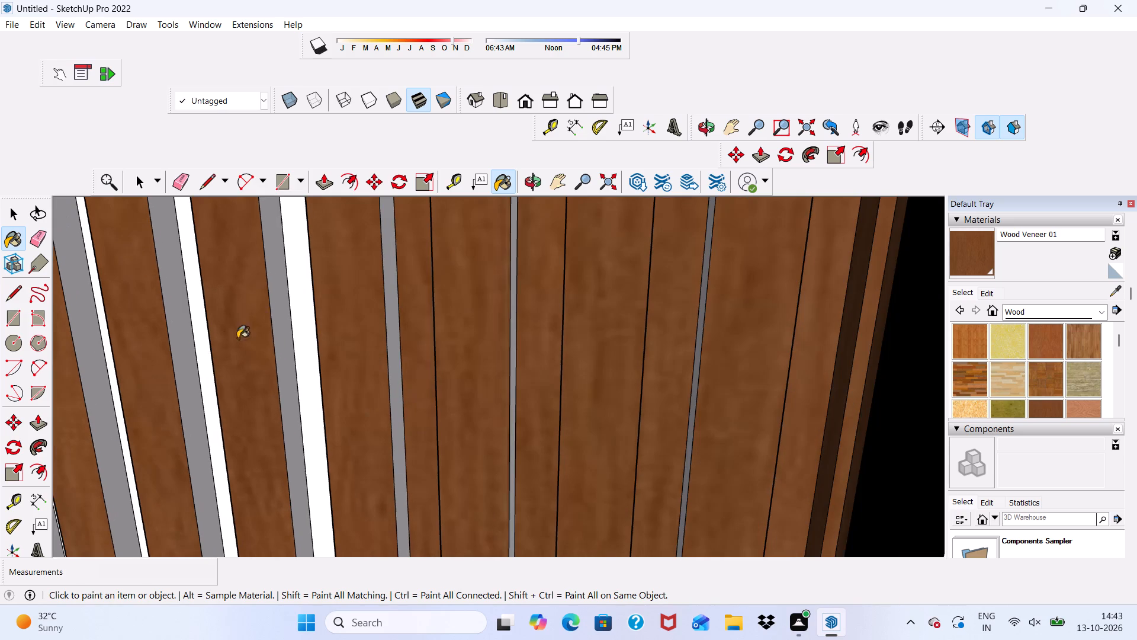
pyautogui.click(302, 318)
pyautogui.scroll(1, 209, 328)
pyautogui.click(184, 329)
pyautogui.click(195, 325)
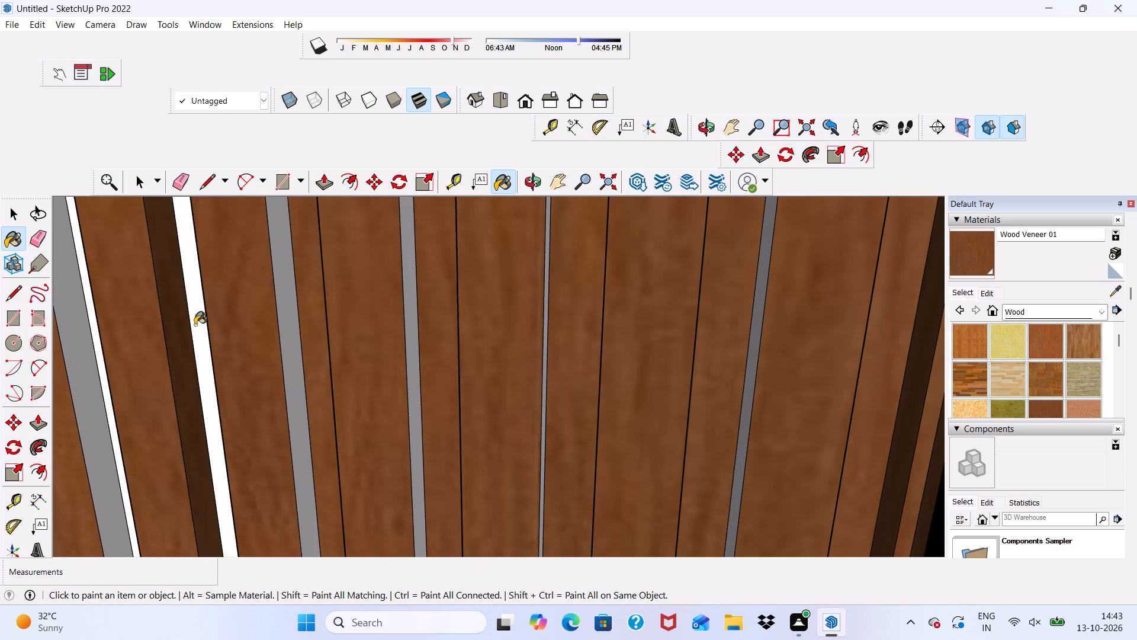
# Paint the four remaining recessed strips near the section's arched gate end with Wood Veneer 01.
pyautogui.scroll(-13, 195, 325)
pyautogui.moveTo(400, 353); pyautogui.dragTo(523, 331, button='middle')
pyautogui.scroll(-6, 523, 331)
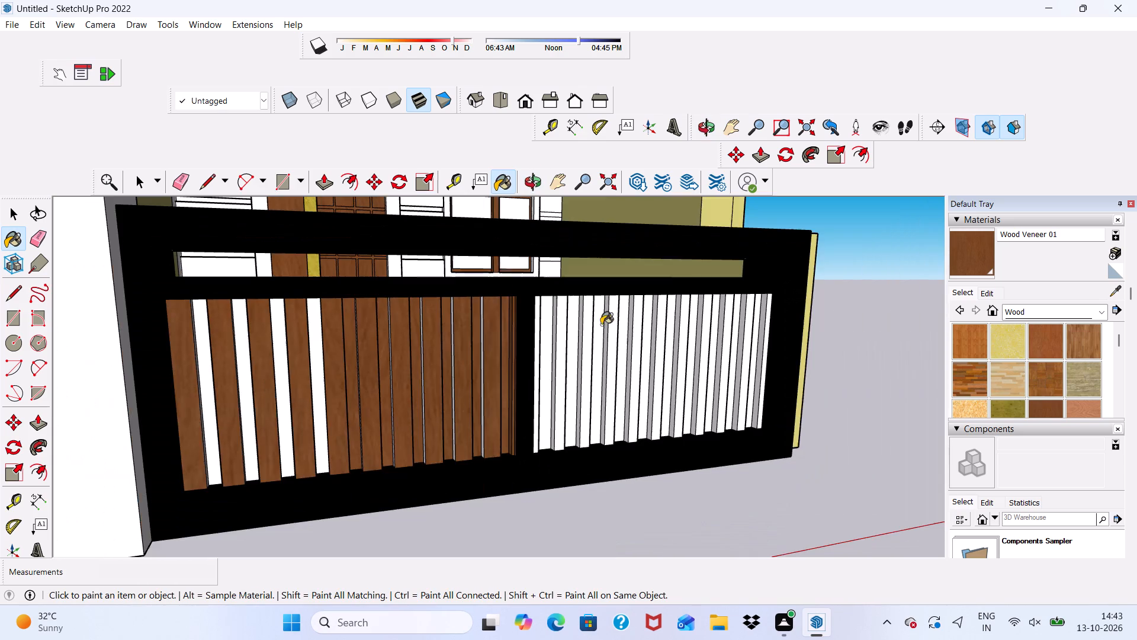
pyautogui.scroll(11, 166, 391)
pyautogui.click(209, 360)
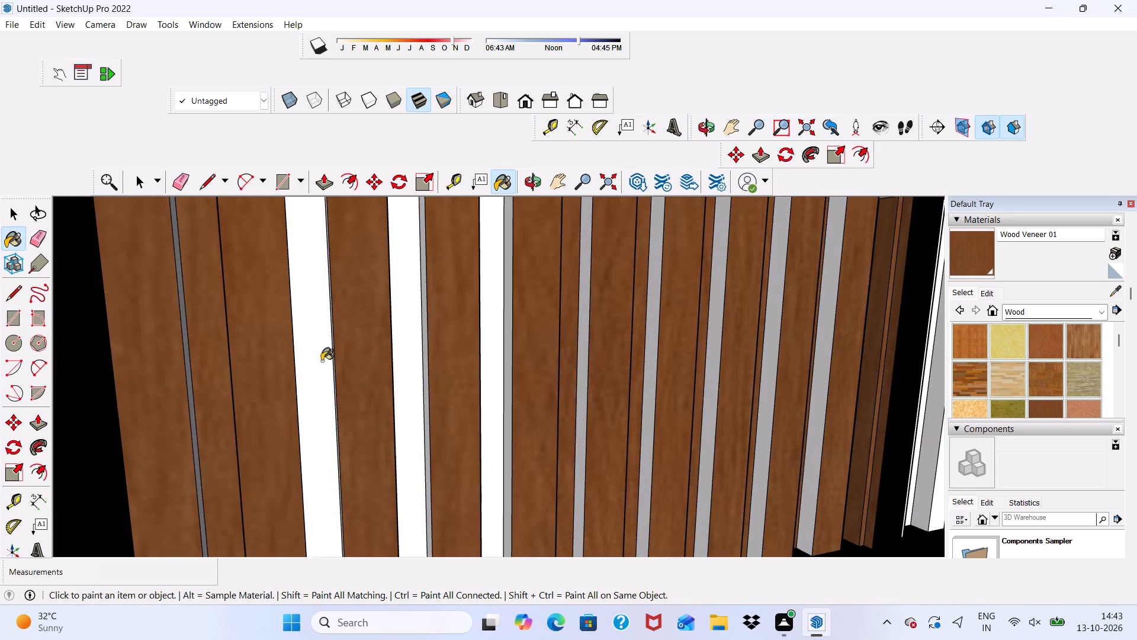
pyautogui.click(313, 355)
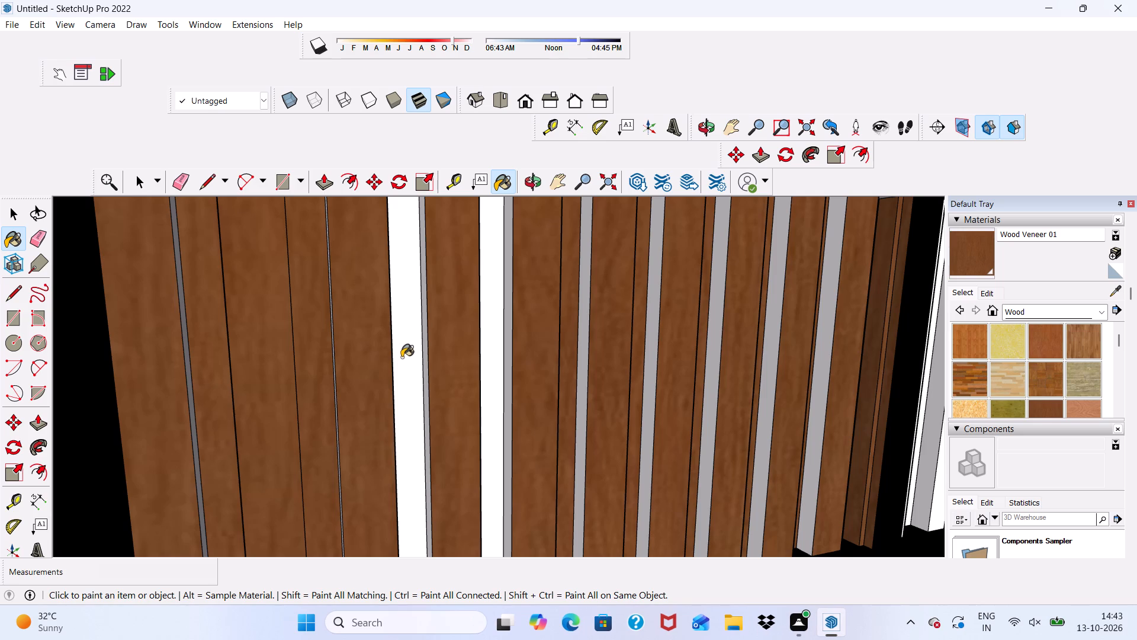
pyautogui.click(402, 357)
pyautogui.click(492, 353)
# Paint the outward-facing sides of the four slats nearest the arched gate with Wood Veneer 01.
pyautogui.scroll(-2, 492, 353)
pyautogui.moveTo(489, 358); pyautogui.dragTo(258, 328, button='middle')
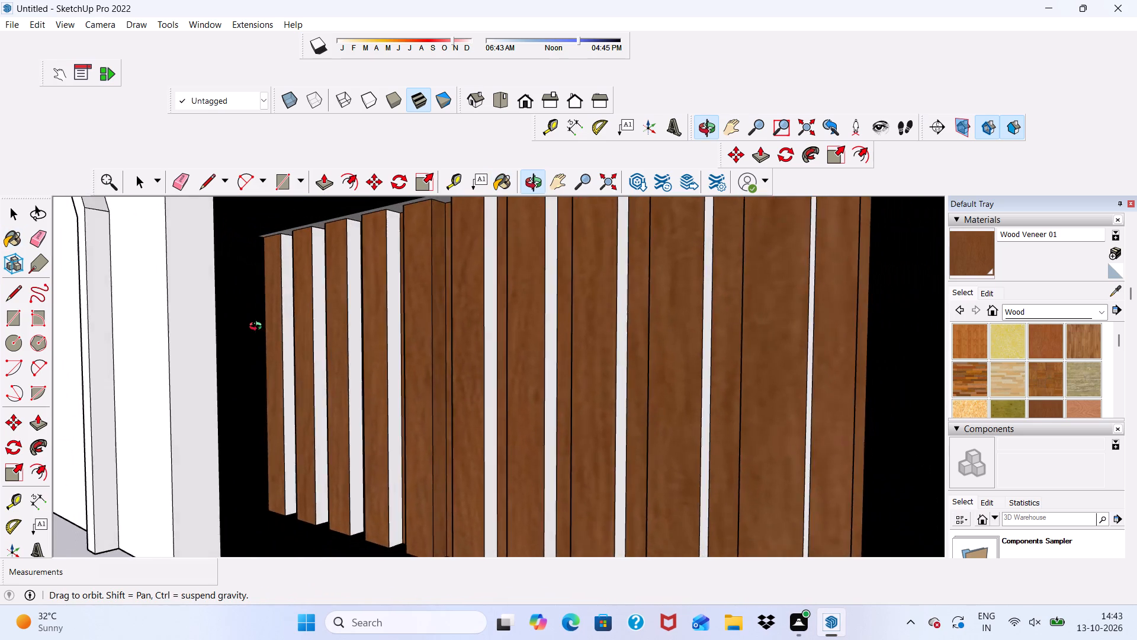
pyautogui.moveTo(258, 328); pyautogui.dragTo(240, 341, button='middle')
pyautogui.scroll(8, 274, 328)
pyautogui.click(306, 315)
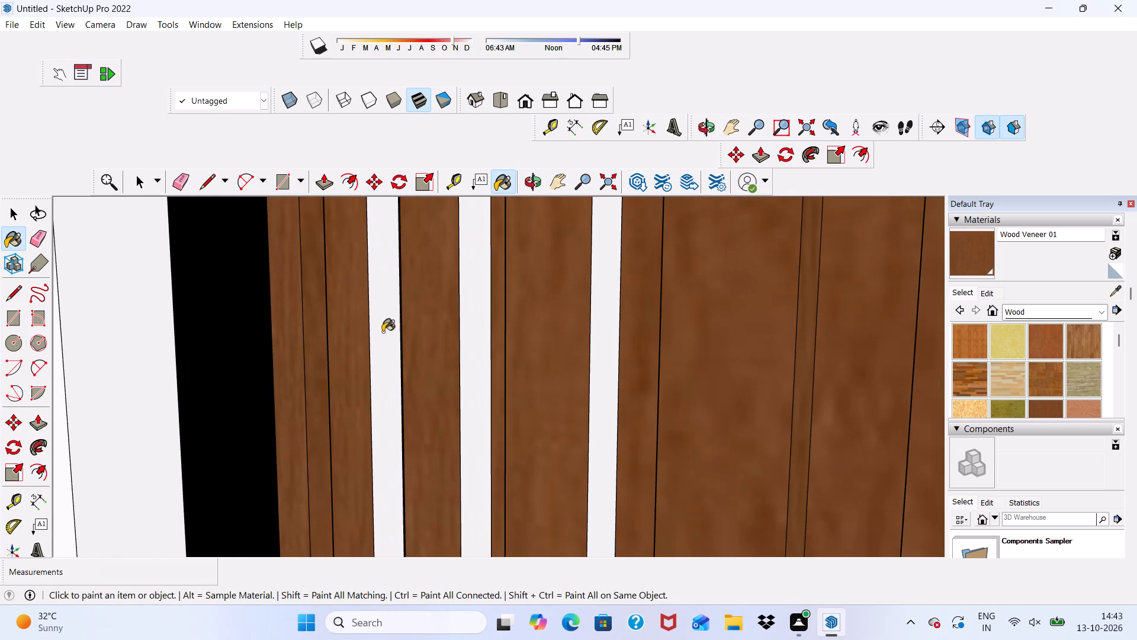
pyautogui.click(383, 332)
pyautogui.click(469, 337)
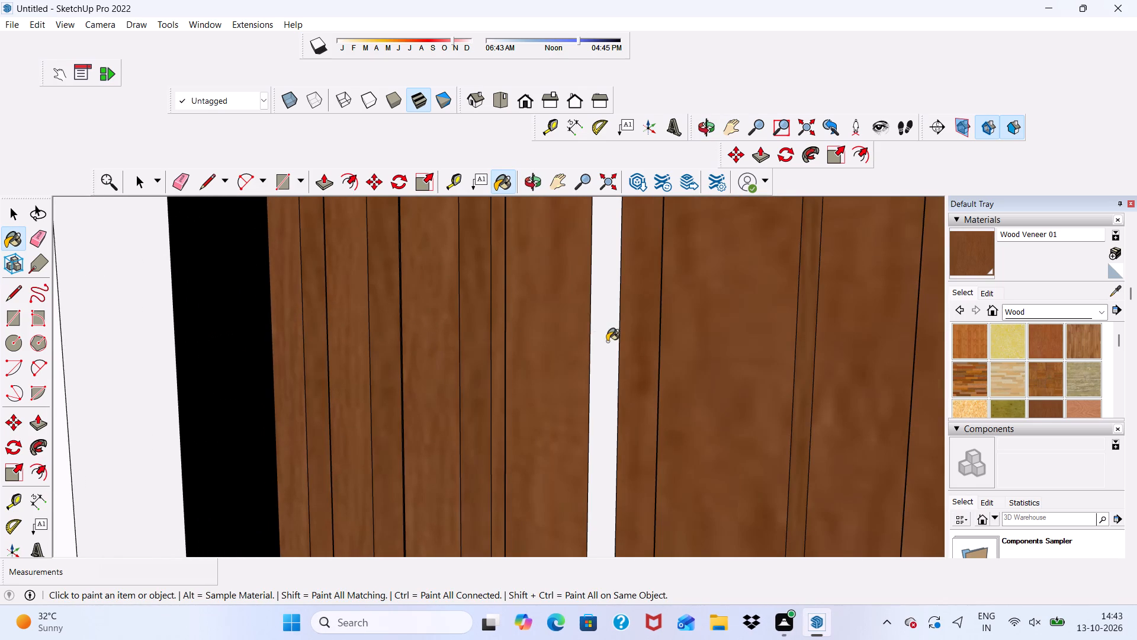
pyautogui.click(607, 341)
# Paint the remaining slat sides facing away from the arched gate, up to the middle post, with Wood Veneer 01.
pyautogui.scroll(-11, 502, 355)
pyautogui.scroll(4, 614, 332)
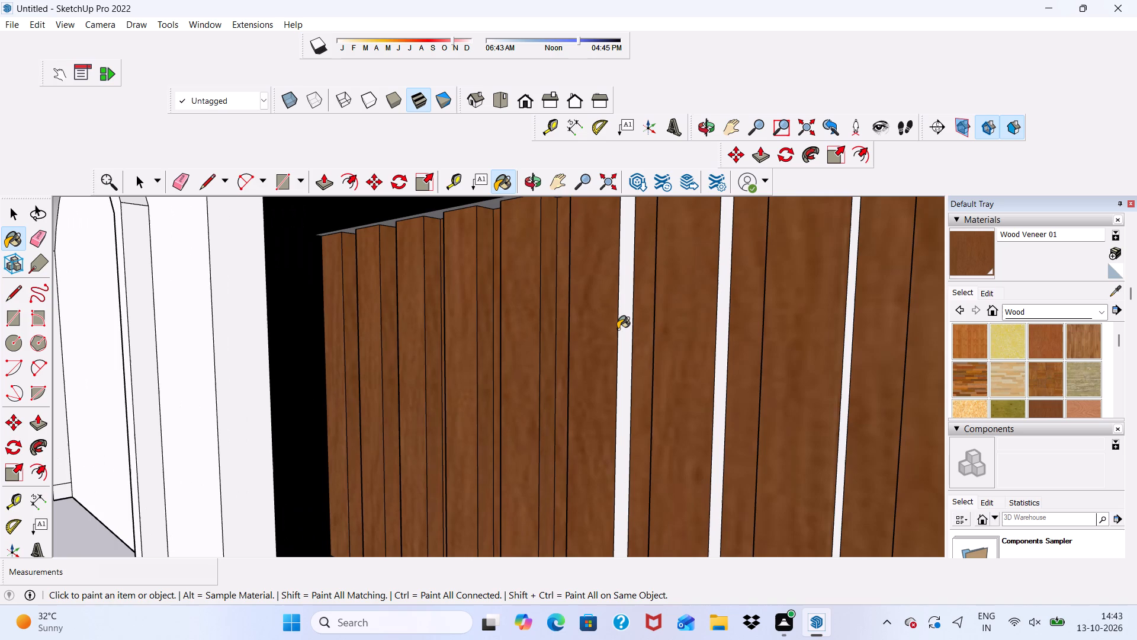
pyautogui.click(618, 329)
pyautogui.scroll(5, 606, 328)
pyautogui.click(638, 321)
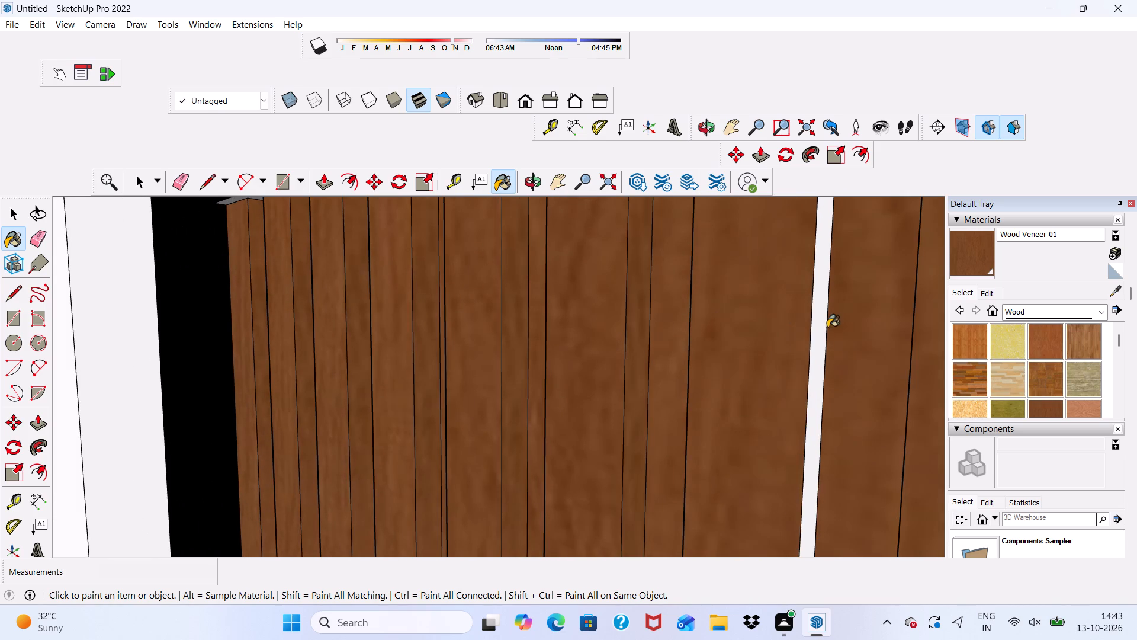
pyautogui.click(817, 331)
pyautogui.scroll(-18, 679, 289)
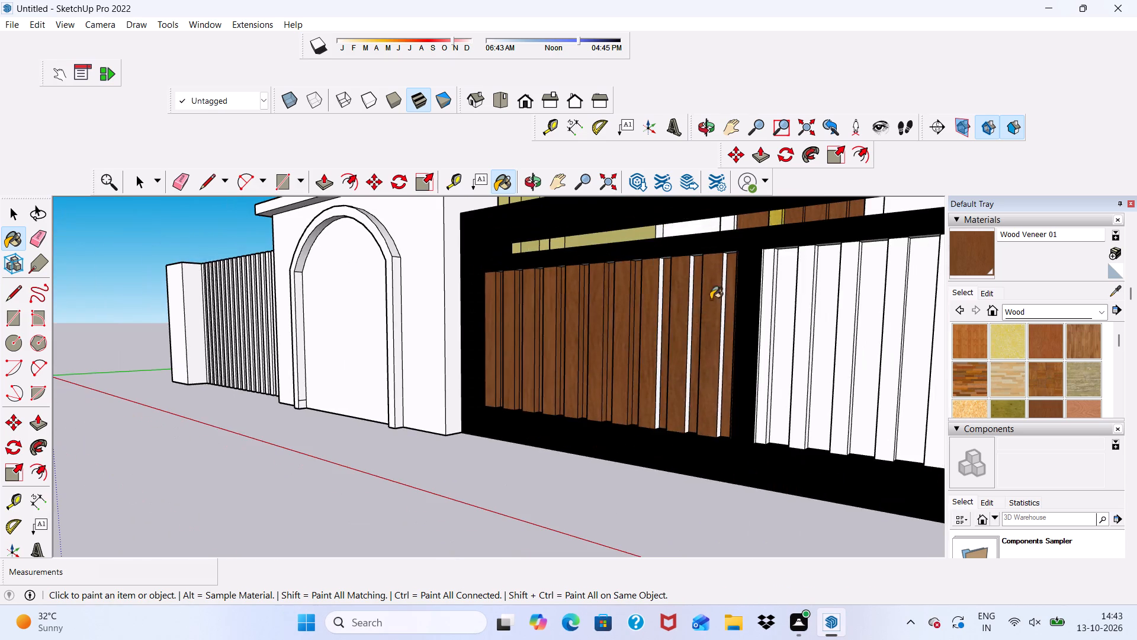
pyautogui.scroll(12, 717, 293)
pyautogui.click(733, 283)
pyautogui.scroll(1, 645, 275)
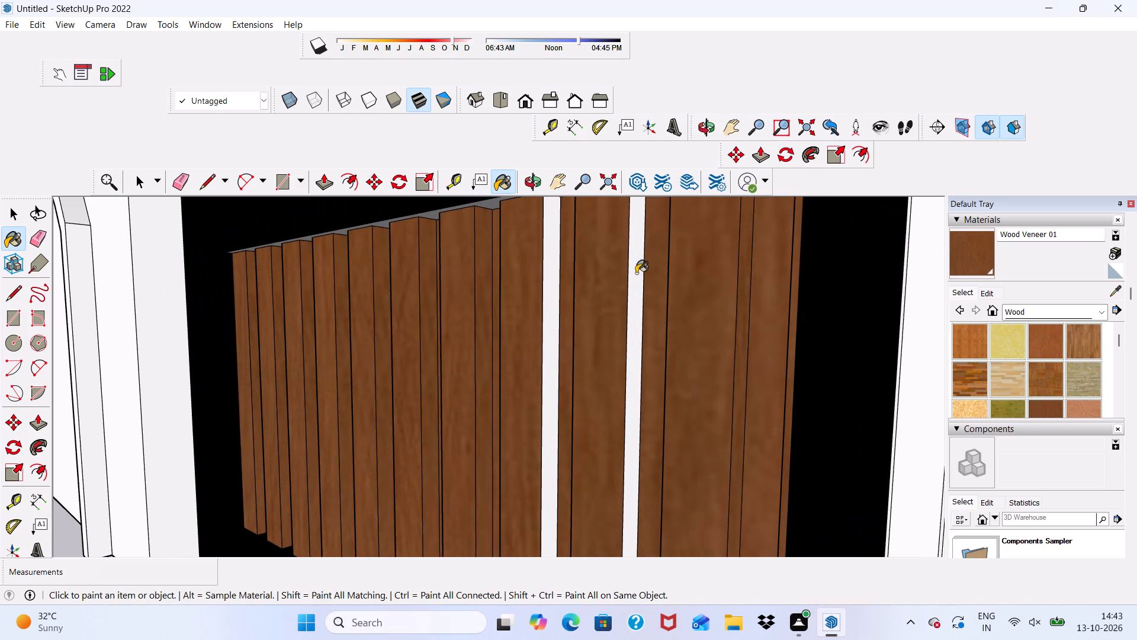
pyautogui.click(636, 273)
pyautogui.click(554, 274)
# Paint the gate-facing sides of the first four unpainted slats nearest the arched gate with Wood Veneer 01.
pyautogui.scroll(-1, 433, 324)
pyautogui.moveTo(433, 324); pyautogui.dragTo(861, 324, button='middle')
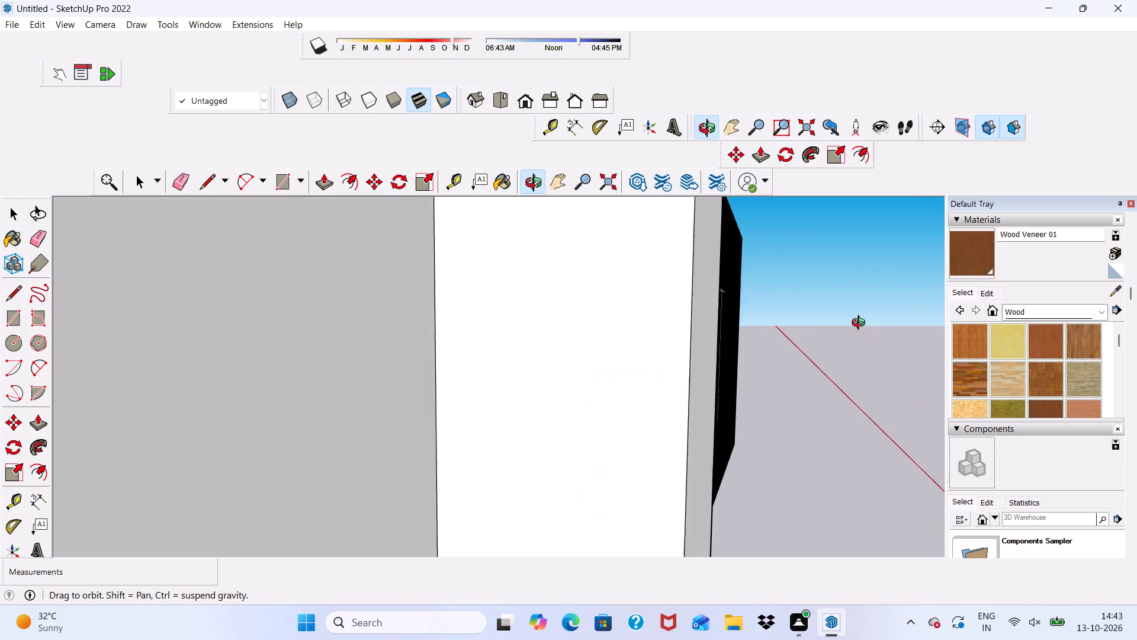
pyautogui.moveTo(861, 324); pyautogui.dragTo(786, 329, button='middle')
pyautogui.scroll(3, 457, 338)
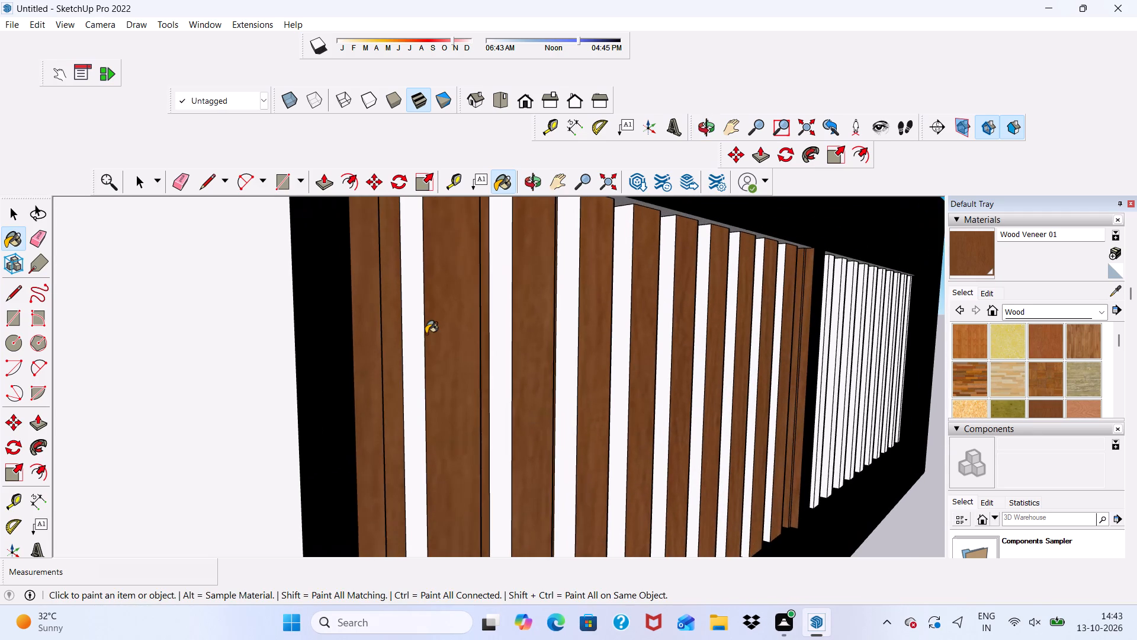
pyautogui.scroll(1, 426, 334)
pyautogui.click(417, 328)
pyautogui.click(510, 328)
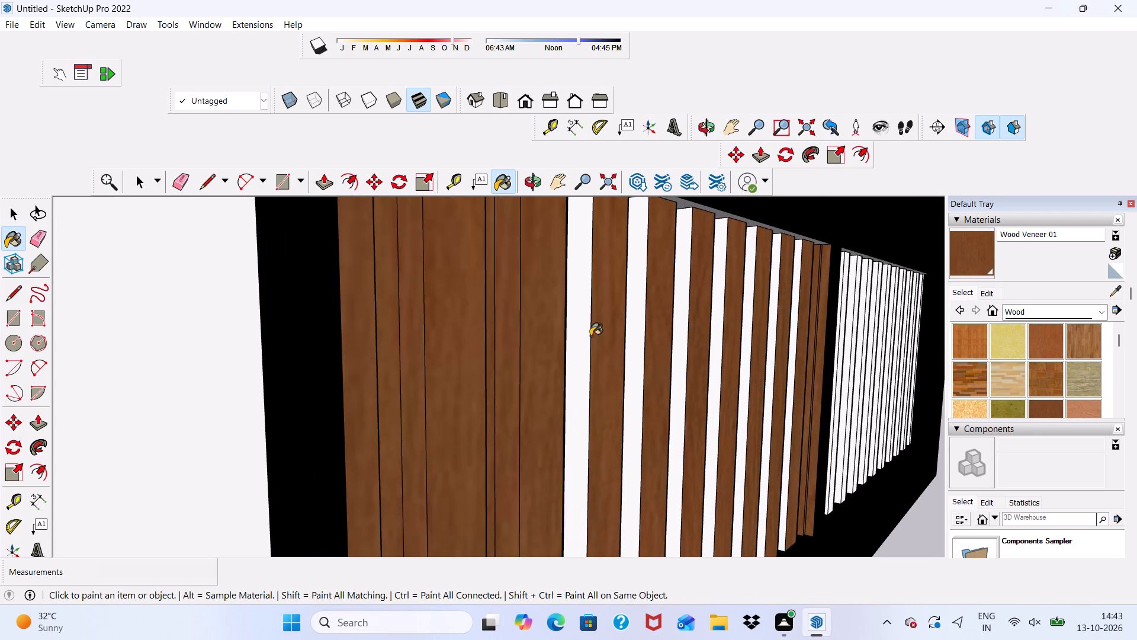
pyautogui.click(578, 335)
pyautogui.click(643, 342)
# Paint the remaining gate-facing slat sides up to the middle post with Wood Veneer 01.
pyautogui.scroll(4, 698, 347)
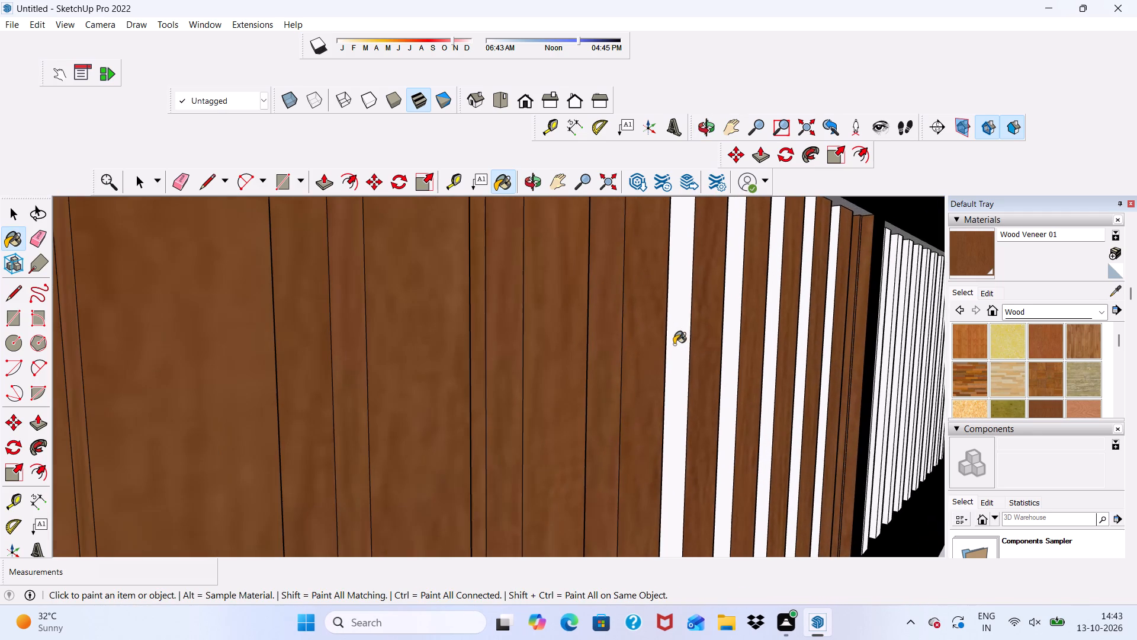
pyautogui.click(675, 344)
pyautogui.click(729, 348)
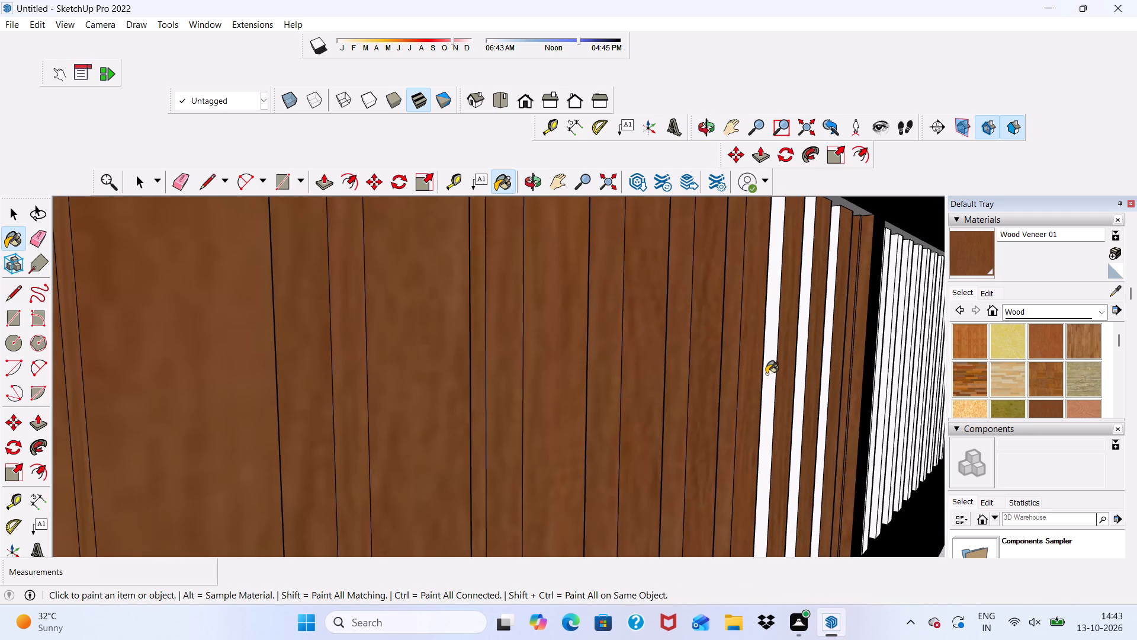
pyautogui.click(766, 375)
pyautogui.click(799, 376)
pyautogui.click(829, 374)
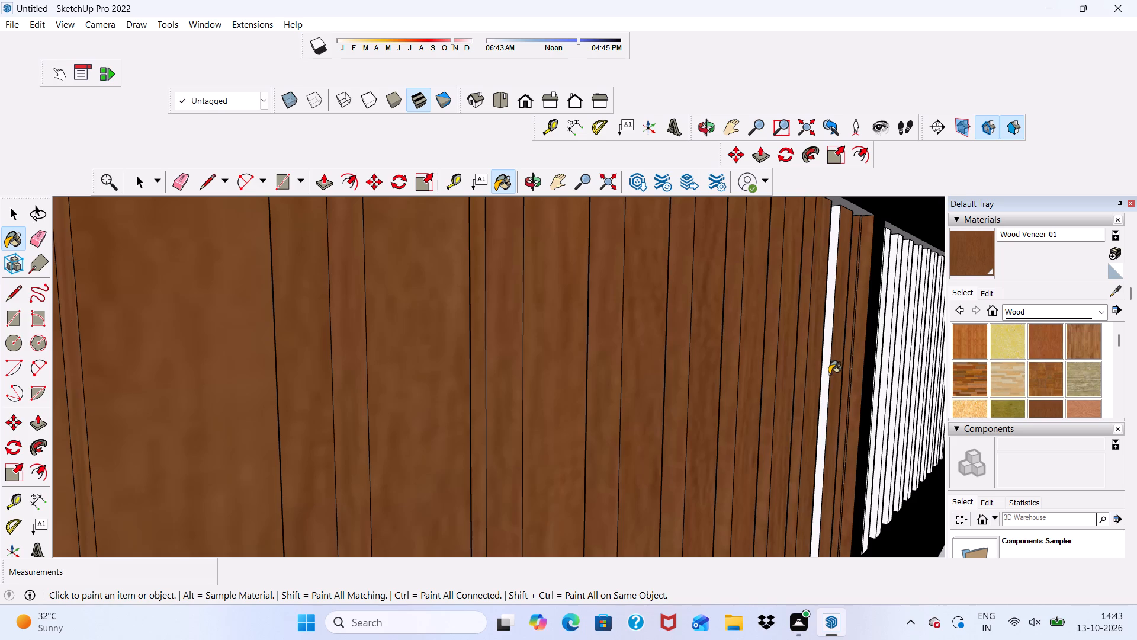
pyautogui.click(827, 375)
# Paint the first four front faces and recessed strips just beyond the middle post with Wood Veneer 01.
pyautogui.scroll(-6, 795, 375)
pyautogui.scroll(2, 439, 366)
pyautogui.scroll(-6, 351, 354)
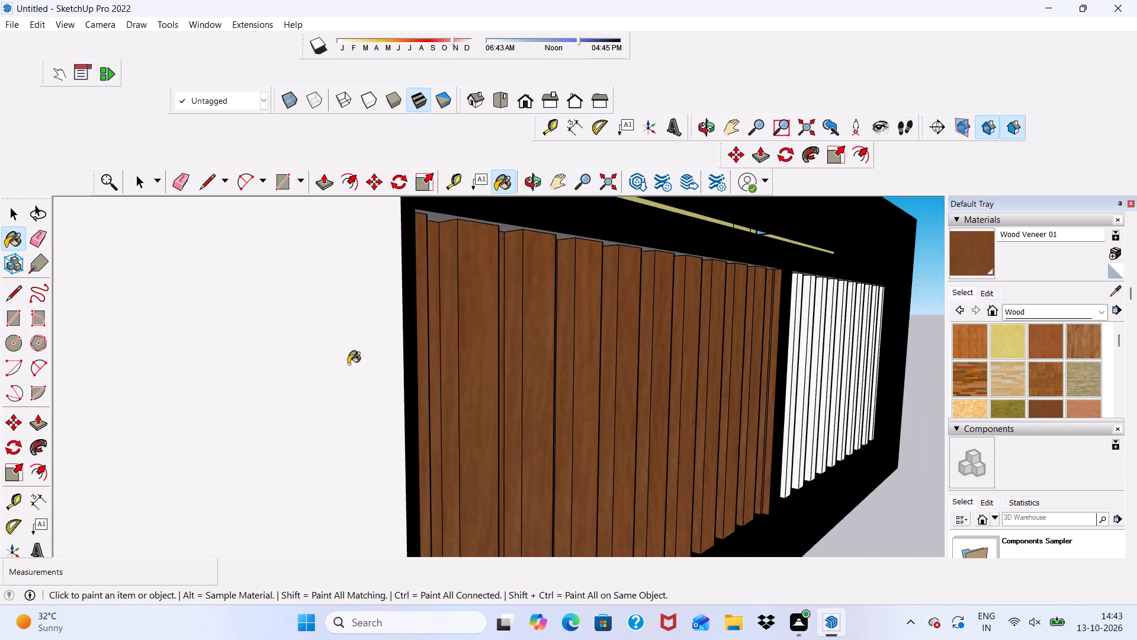
pyautogui.scroll(-5, 541, 339)
pyautogui.scroll(12, 794, 334)
pyautogui.scroll(4, 453, 341)
pyautogui.scroll(-1, 506, 337)
pyautogui.moveTo(507, 337); pyautogui.dragTo(336, 366, button='middle')
pyautogui.scroll(2, 403, 346)
pyautogui.click(388, 335)
pyautogui.click(491, 339)
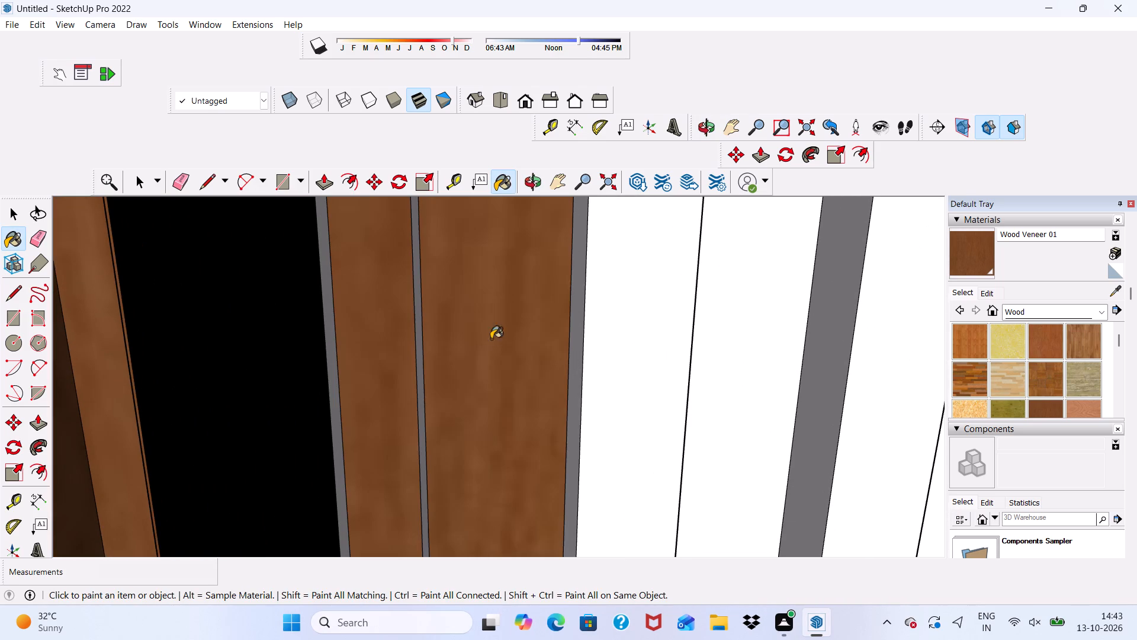
pyautogui.click(638, 337)
pyautogui.moveTo(749, 328); pyautogui.dragTo(731, 324)
# Paint the next six slat fronts and recessed strips of the second section with Wood Veneer 01.
pyautogui.scroll(-14, 582, 265)
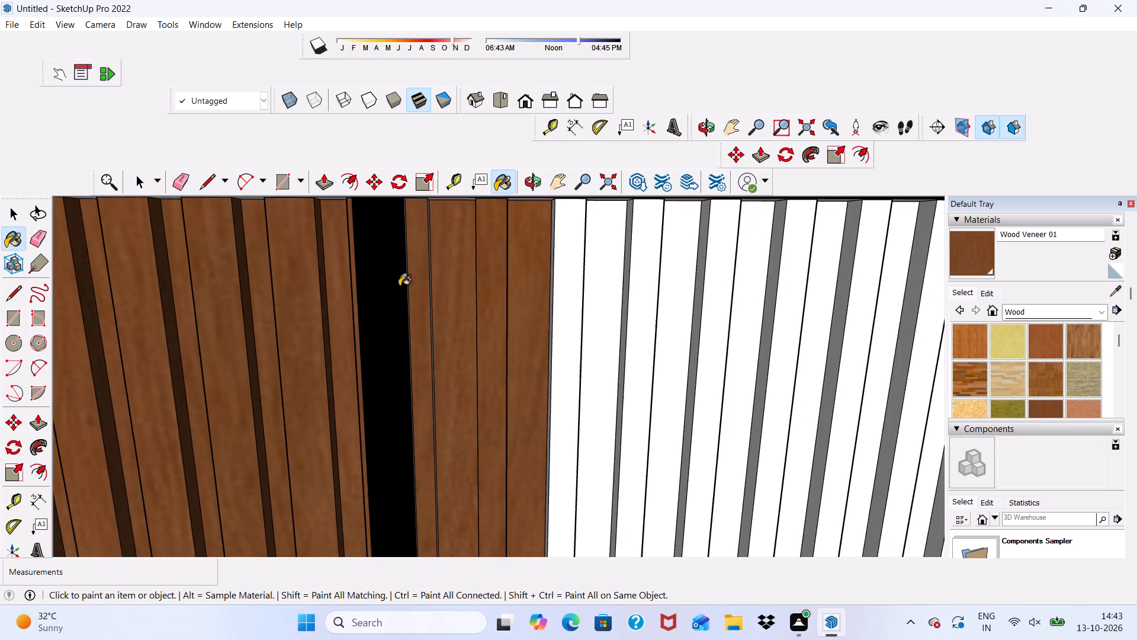
pyautogui.scroll(-6, 399, 286)
pyautogui.scroll(-3, 589, 311)
pyautogui.scroll(-6, 622, 401)
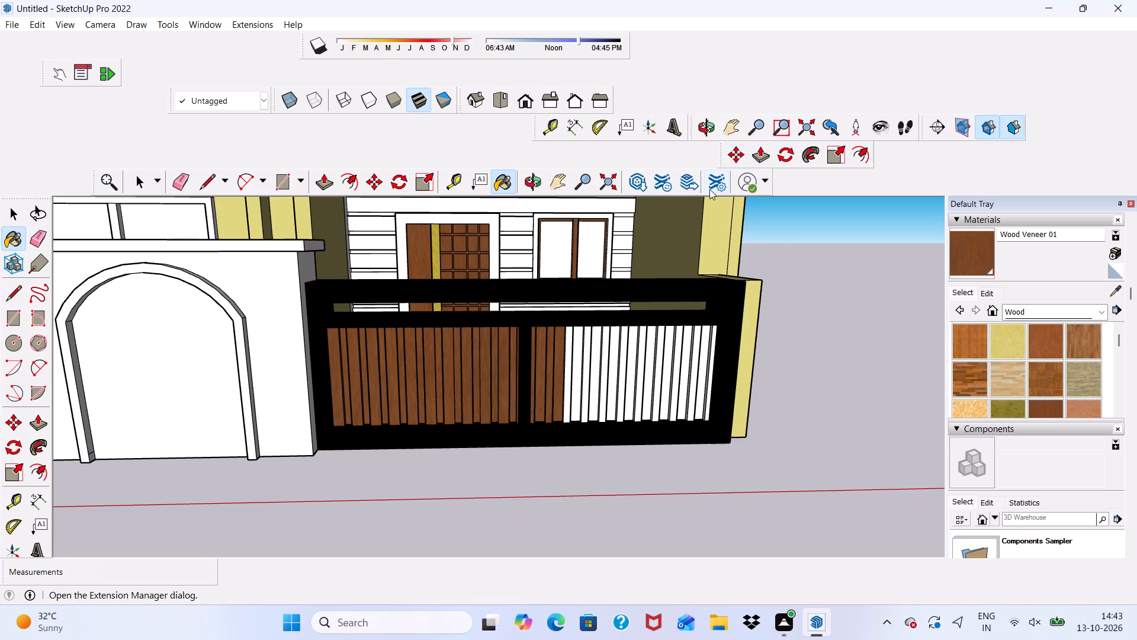
pyautogui.scroll(15, 554, 415)
pyautogui.click(567, 287)
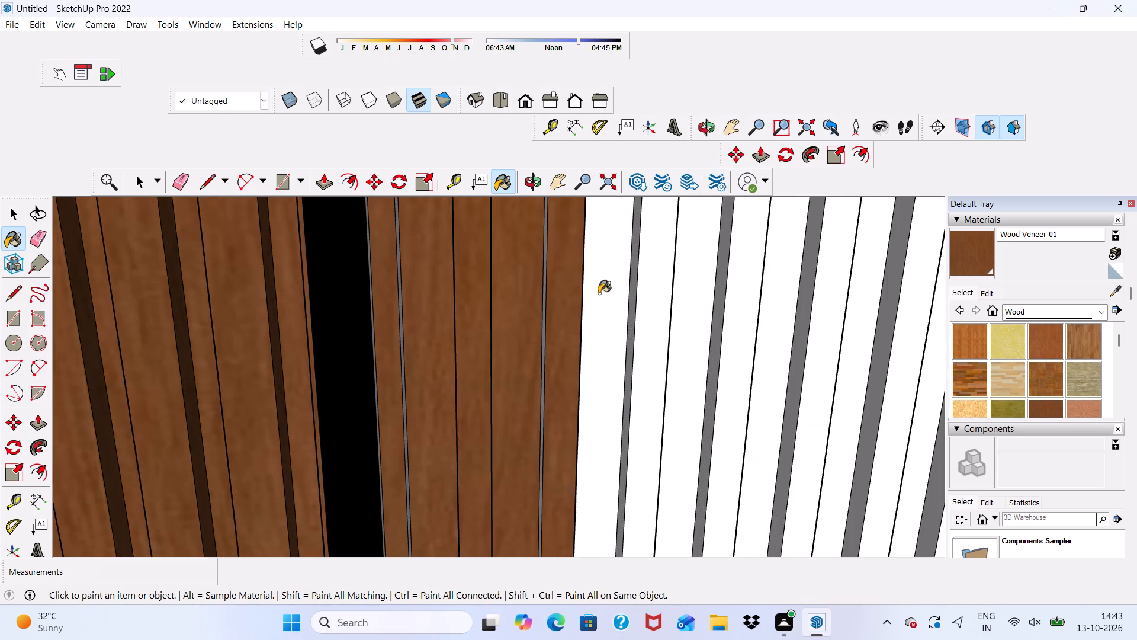
pyautogui.click(612, 295)
pyautogui.click(664, 292)
pyautogui.click(695, 295)
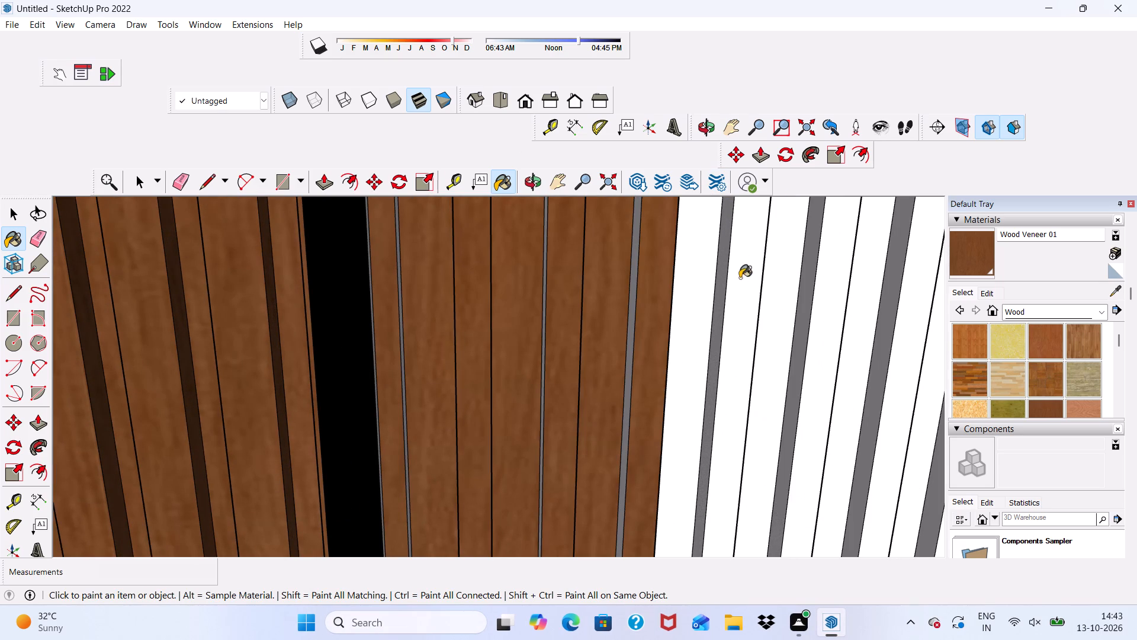
pyautogui.click(740, 278)
pyautogui.moveTo(791, 270); pyautogui.dragTo(769, 262)
# Continue Wood Veneer 01 across the next seven slat fronts and recessed strips toward the wall's outer end.
pyautogui.scroll(-11, 681, 255)
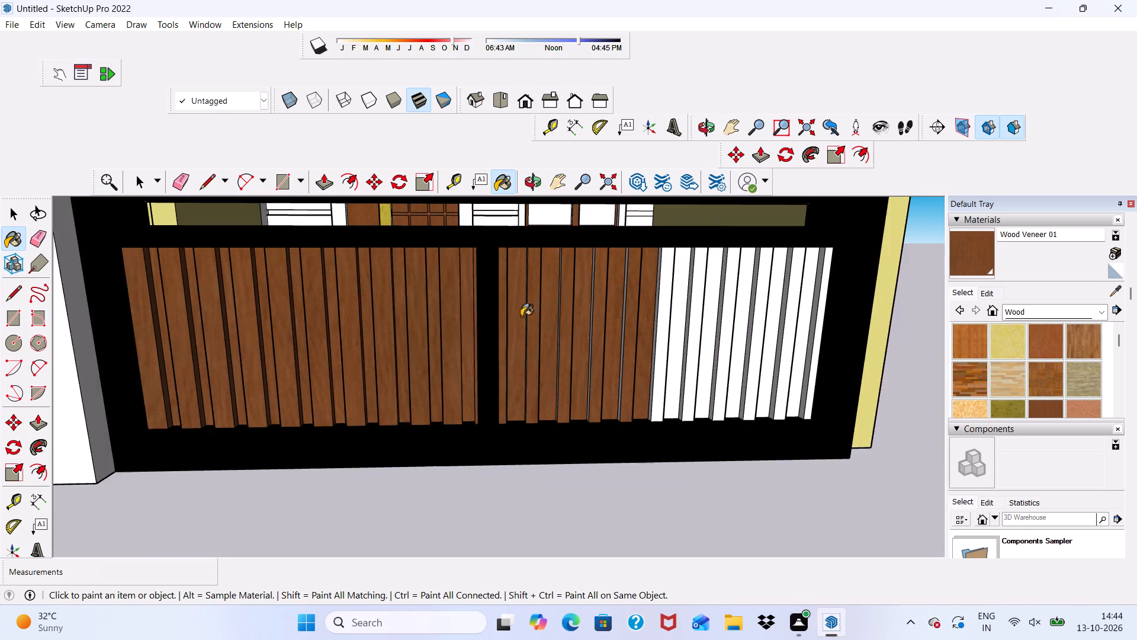
pyautogui.scroll(12, 695, 293)
pyautogui.click(635, 264)
pyautogui.click(677, 279)
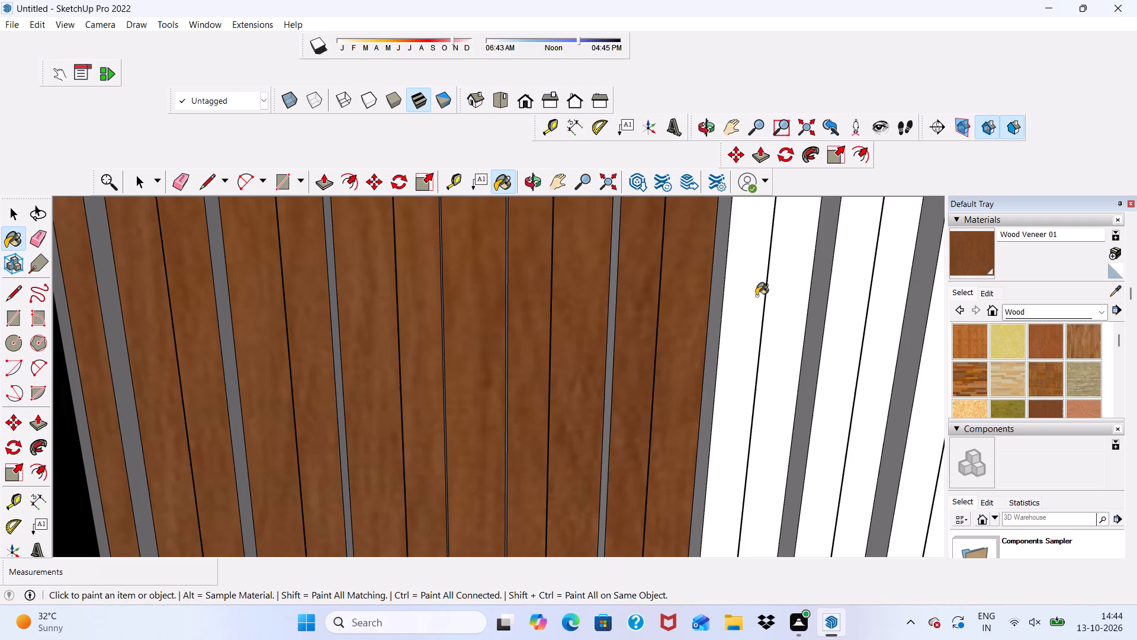
pyautogui.click(736, 299)
pyautogui.click(792, 292)
pyautogui.scroll(-5, 643, 311)
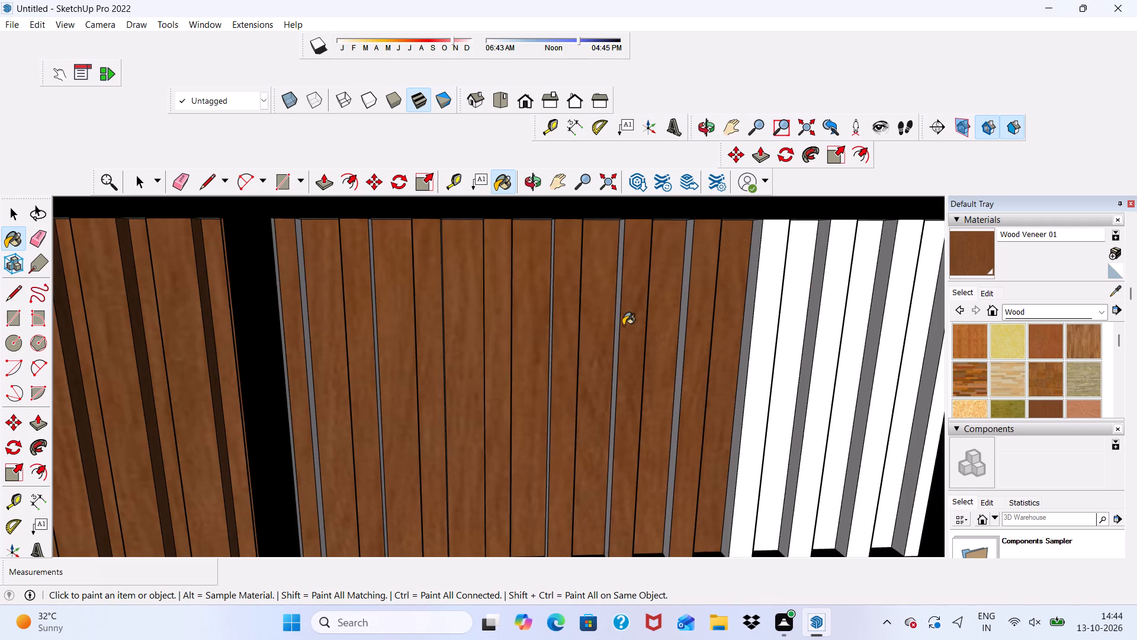
pyautogui.scroll(-5, 598, 331)
pyautogui.scroll(5, 695, 285)
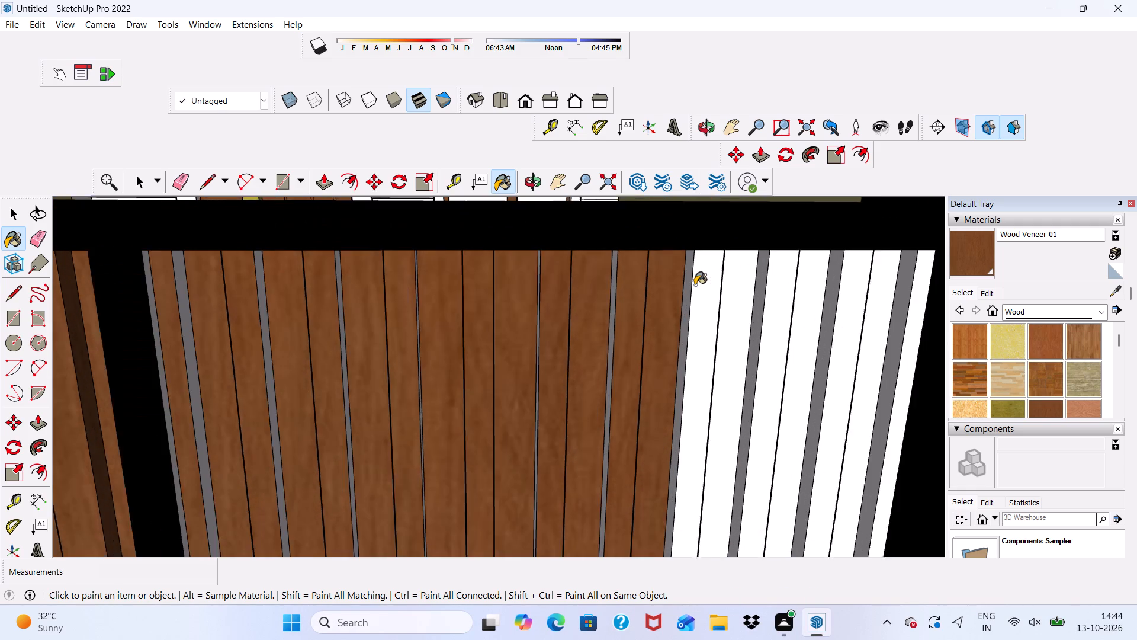
pyautogui.scroll(5, 695, 285)
pyautogui.click(695, 285)
pyautogui.click(754, 316)
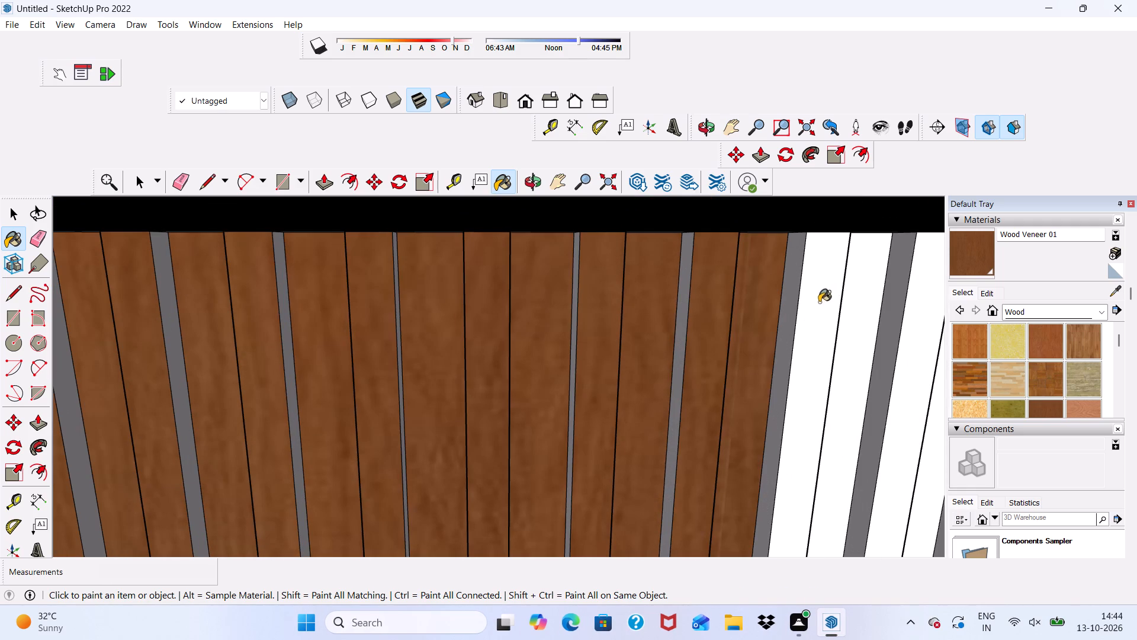
pyautogui.click(819, 302)
# Paint the last four slat fronts and recessed strips at the outer end, plus two nearby slat sides, with Wood Veneer 01.
pyautogui.scroll(-14, 818, 303)
pyautogui.scroll(12, 748, 308)
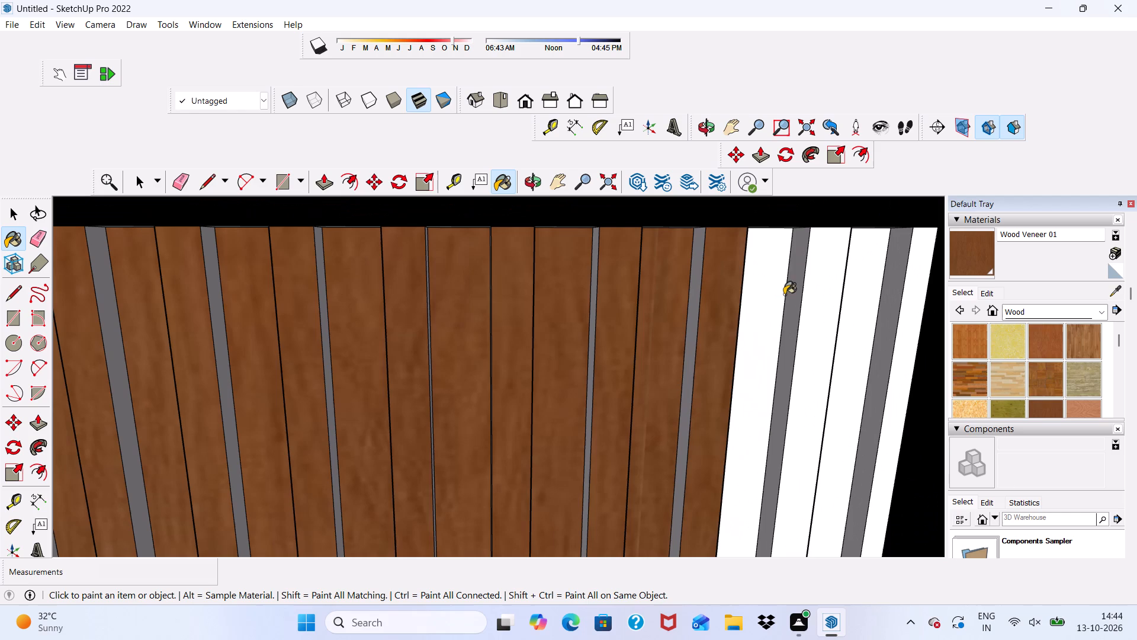
pyautogui.click(775, 293)
pyautogui.click(817, 324)
pyautogui.click(854, 316)
pyautogui.scroll(-2, 849, 303)
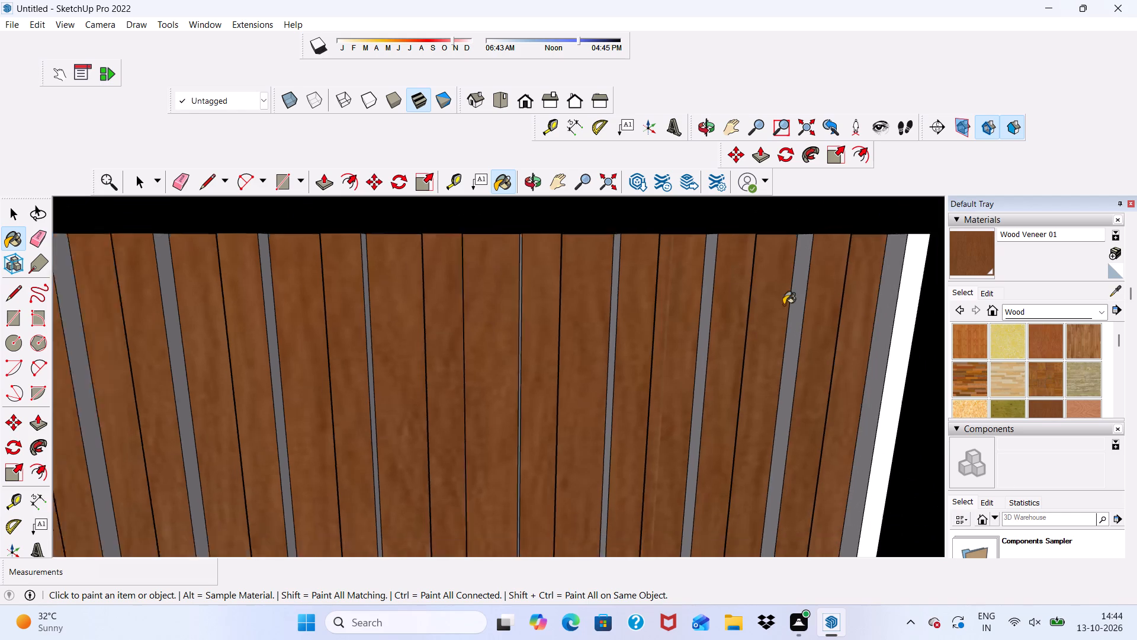
pyautogui.scroll(-3, 783, 305)
pyautogui.click(863, 302)
pyautogui.scroll(5, 850, 300)
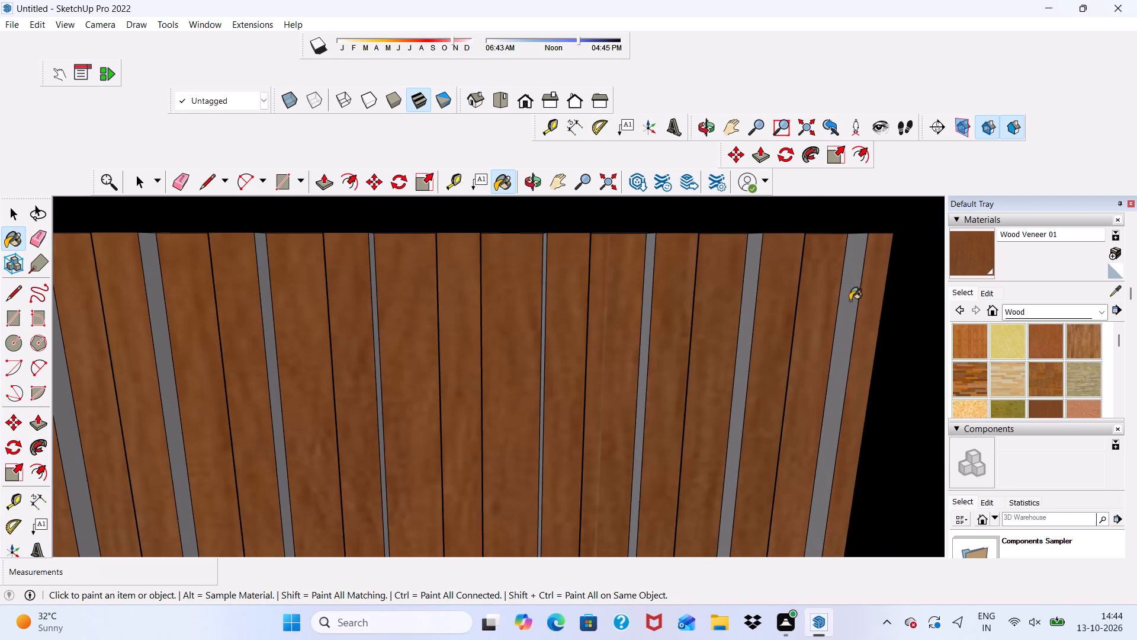
pyautogui.click(850, 300)
pyautogui.click(744, 307)
# Paint the first four white slat sides from the second section's outer end with Wood Veneer 01.
pyautogui.scroll(-5, 746, 309)
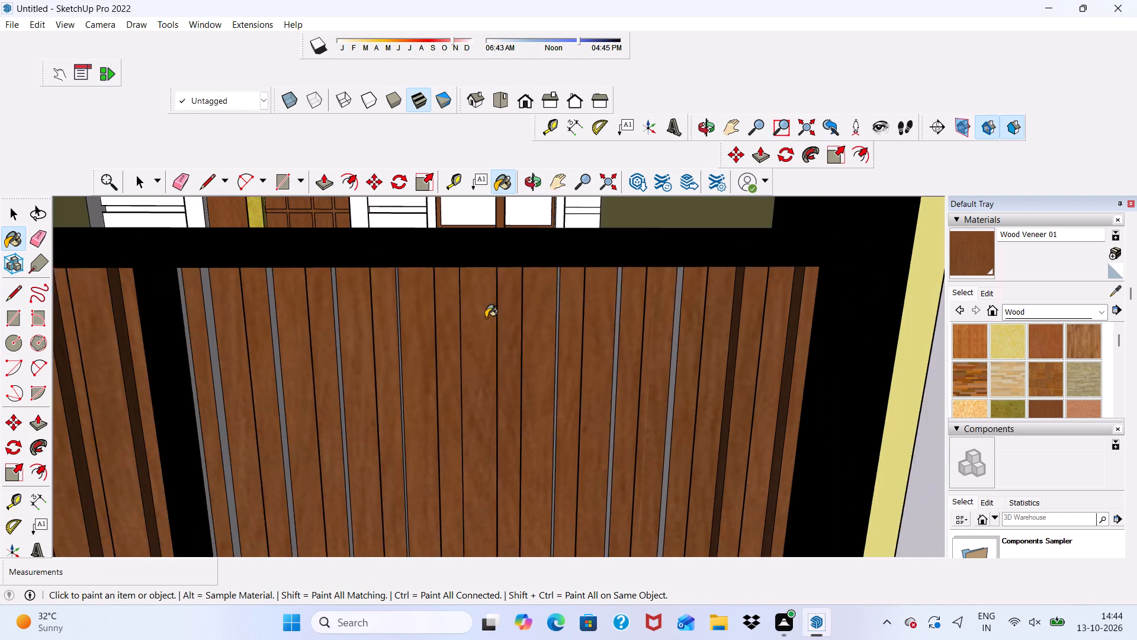
pyautogui.scroll(-5, 486, 318)
pyautogui.moveTo(646, 338); pyautogui.dragTo(454, 320, button='middle')
pyautogui.scroll(8, 670, 323)
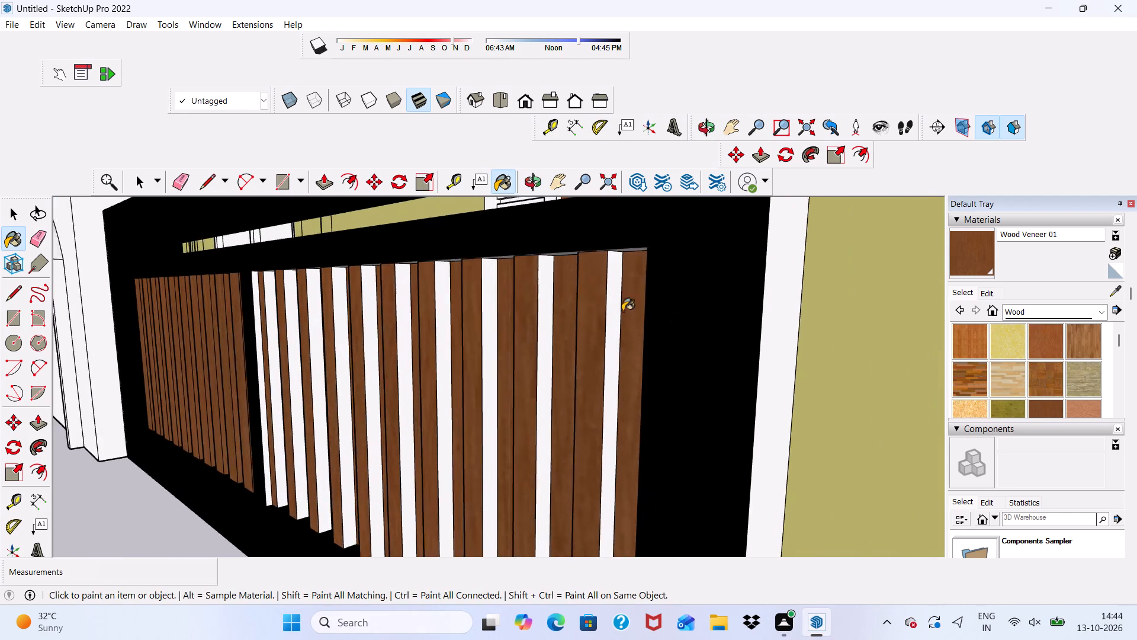
pyautogui.scroll(2, 622, 311)
pyautogui.click(600, 305)
pyautogui.click(513, 300)
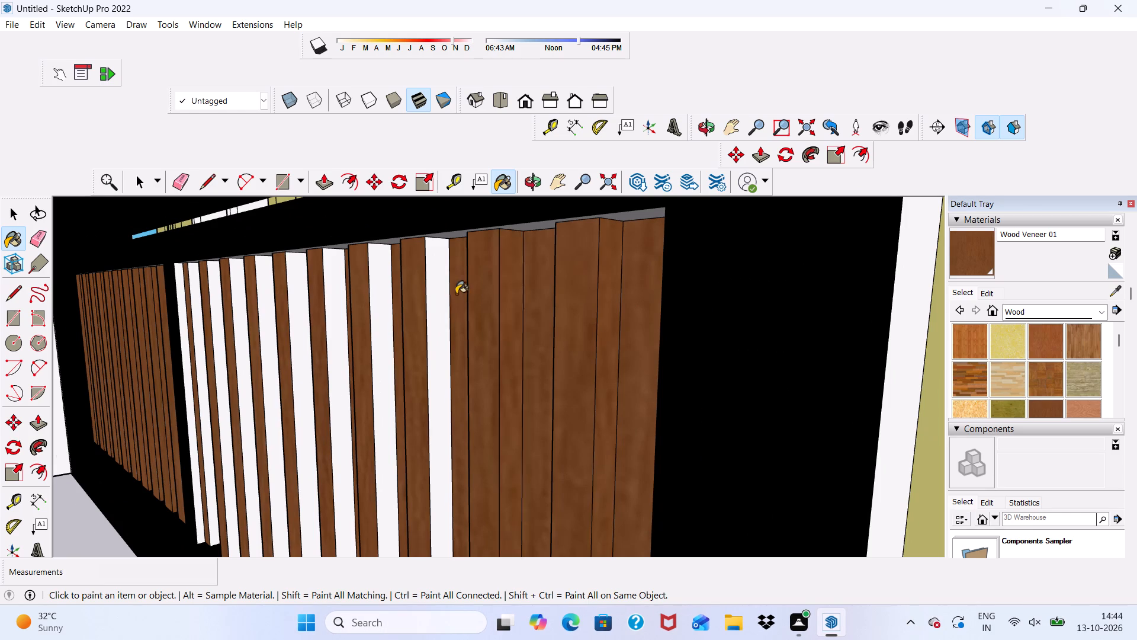
pyautogui.scroll(5, 456, 294)
pyautogui.click(429, 290)
pyautogui.click(327, 289)
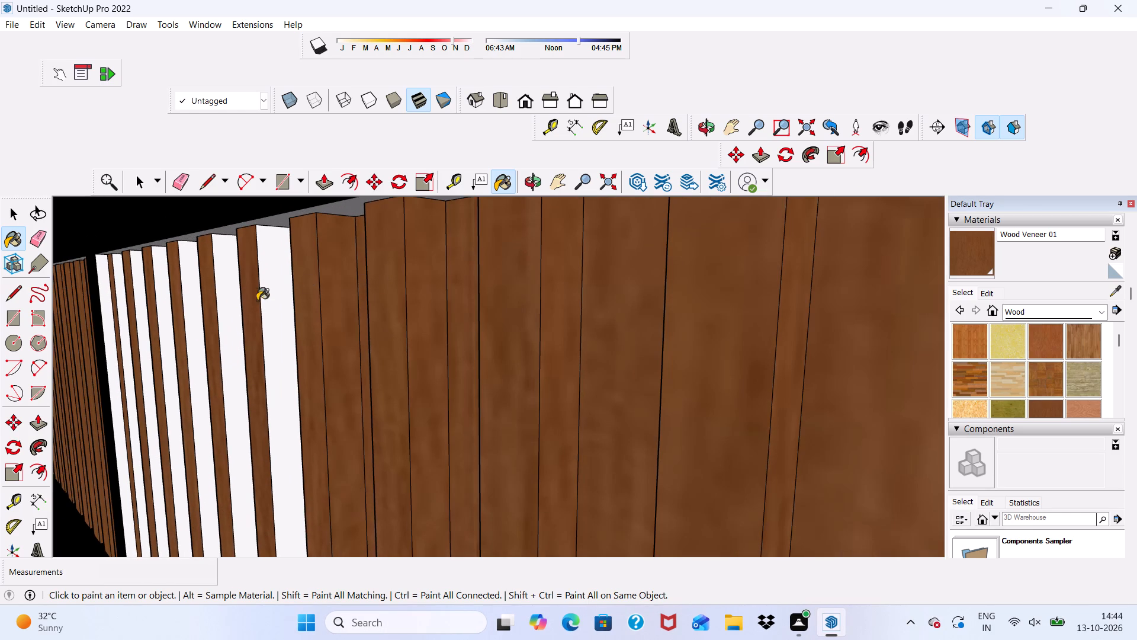
# Paint the remaining outward-facing slat sides back to the middle post with Wood Veneer 01.
pyautogui.click(267, 296)
pyautogui.click(216, 303)
pyautogui.click(191, 295)
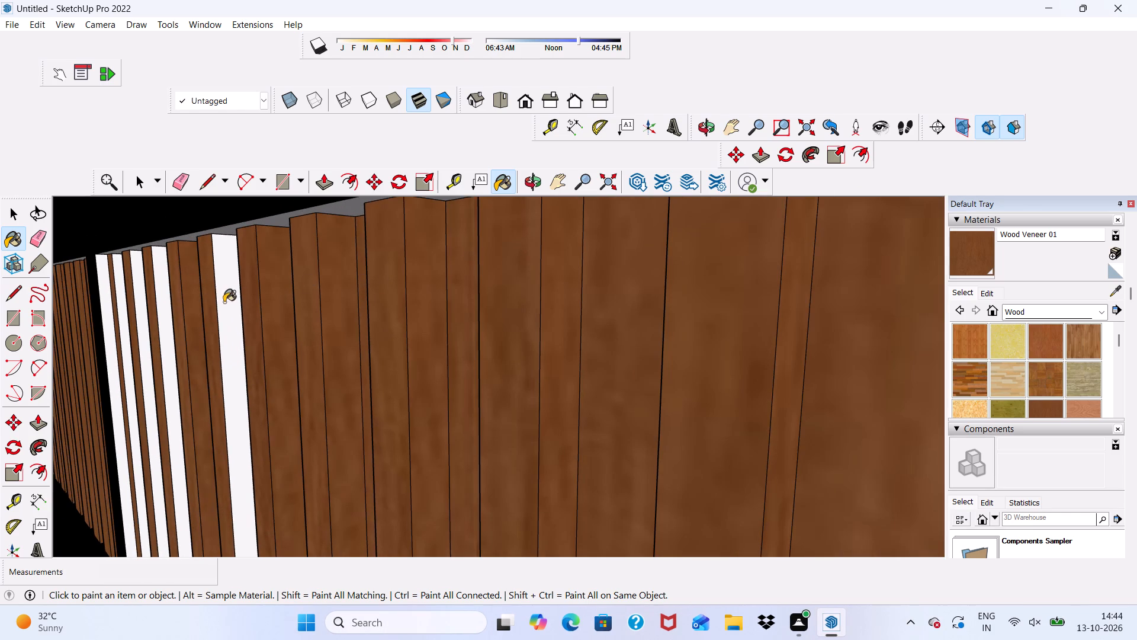
pyautogui.click(224, 303)
pyautogui.scroll(2, 146, 303)
pyautogui.click(168, 295)
pyautogui.click(139, 296)
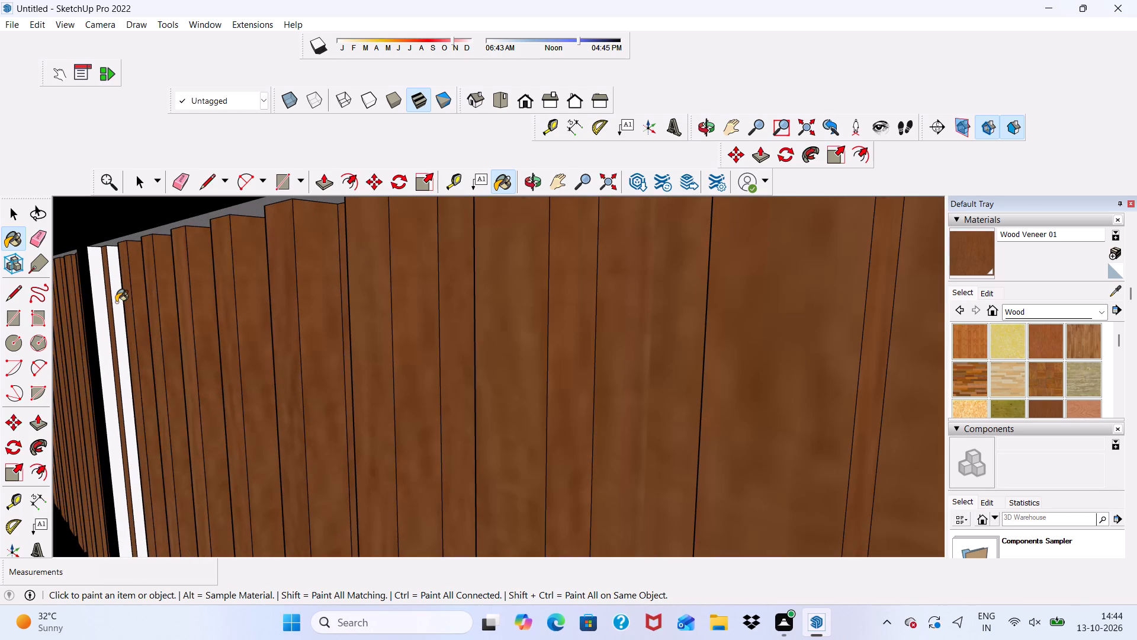
pyautogui.scroll(1, 116, 302)
pyautogui.click(113, 301)
pyautogui.click(95, 297)
# Paint the three slat sides facing the middle post, nearest it in the second wall section, with Wood Veneer 01.
pyautogui.scroll(-1, 98, 297)
pyautogui.moveTo(129, 300); pyautogui.dragTo(174, 302, button='middle')
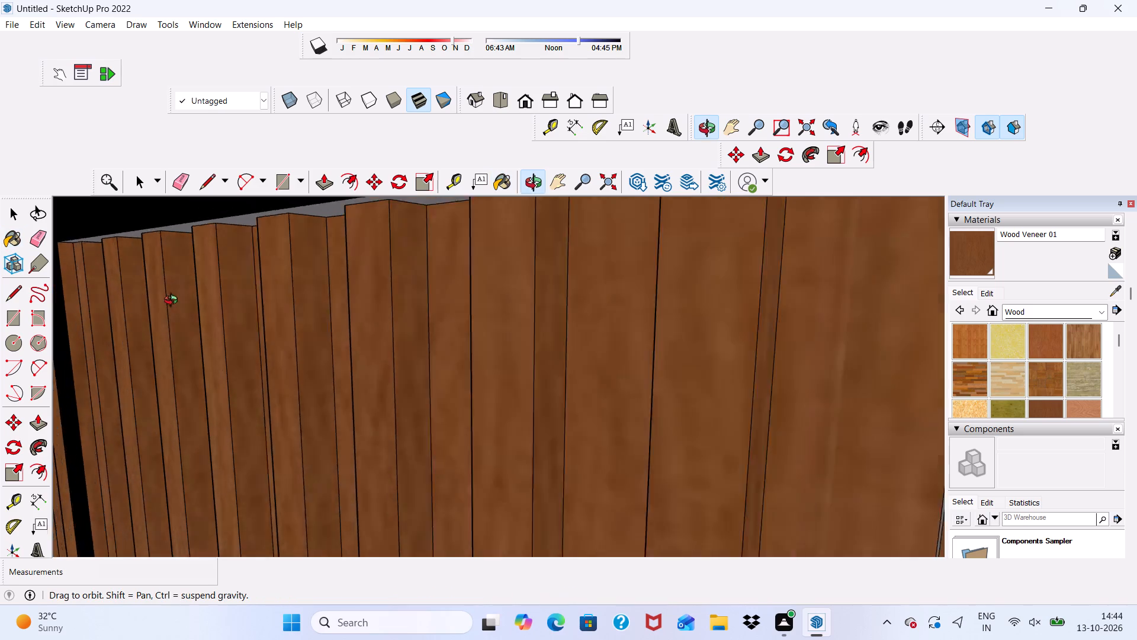
pyautogui.moveTo(174, 302); pyautogui.dragTo(506, 309, button='middle')
pyautogui.scroll(-5, 532, 306)
pyautogui.scroll(4, 739, 295)
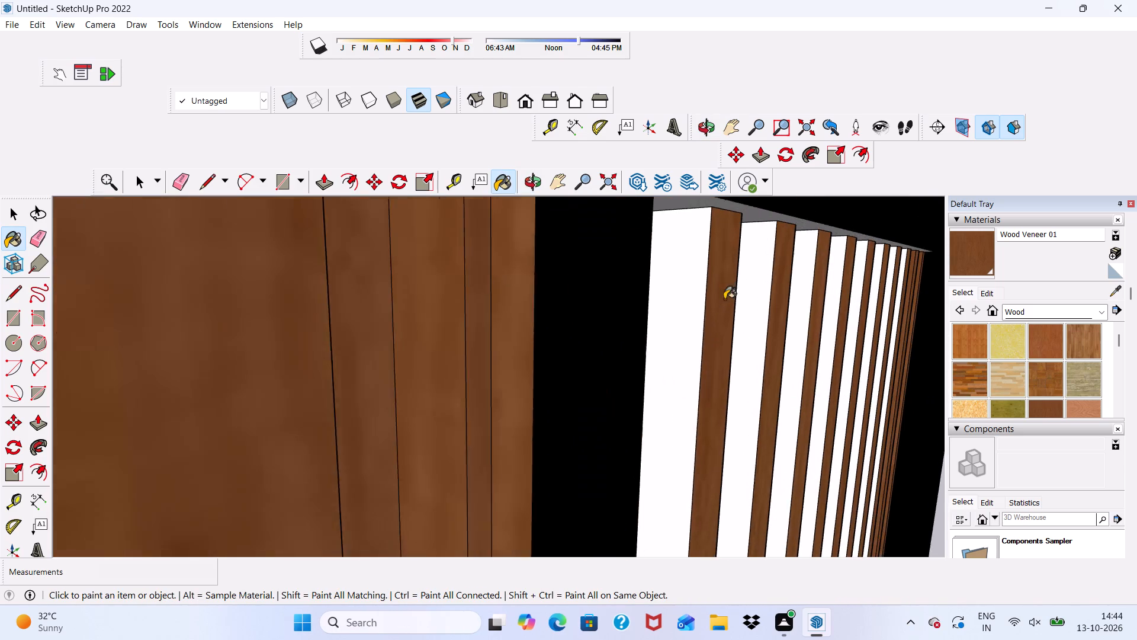
pyautogui.scroll(8, 724, 299)
pyautogui.scroll(-1, 670, 293)
pyautogui.click(670, 293)
pyautogui.click(805, 305)
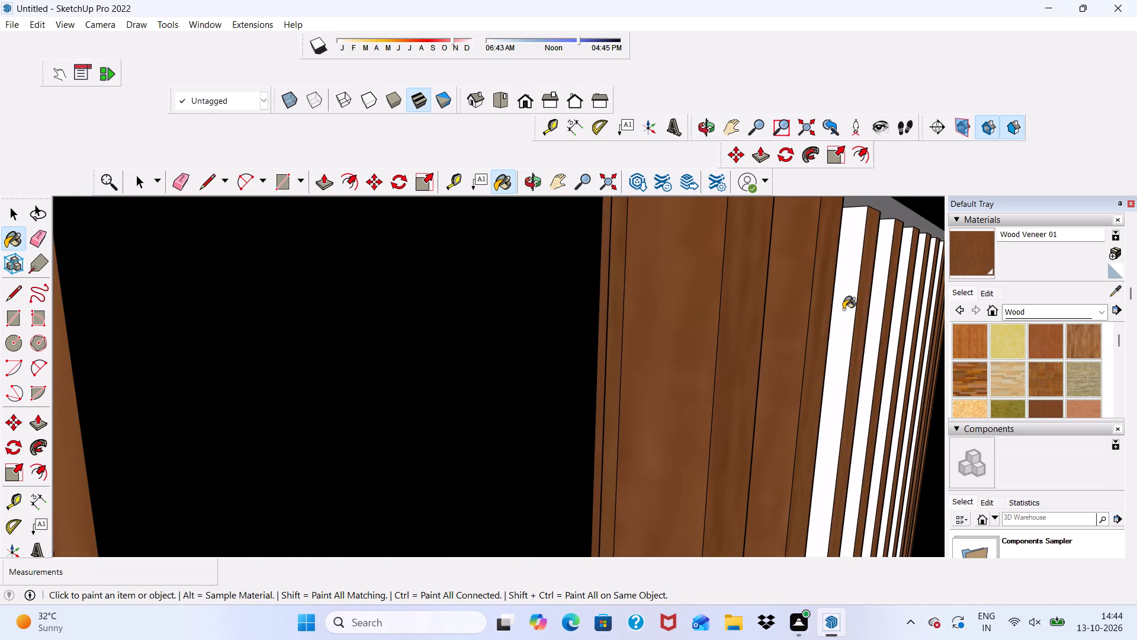
pyautogui.click(843, 309)
# Paint the remaining white slat sides toward the second section's outer end with Wood Veneer 01.
pyautogui.scroll(-14, 570, 287)
pyautogui.scroll(6, 756, 274)
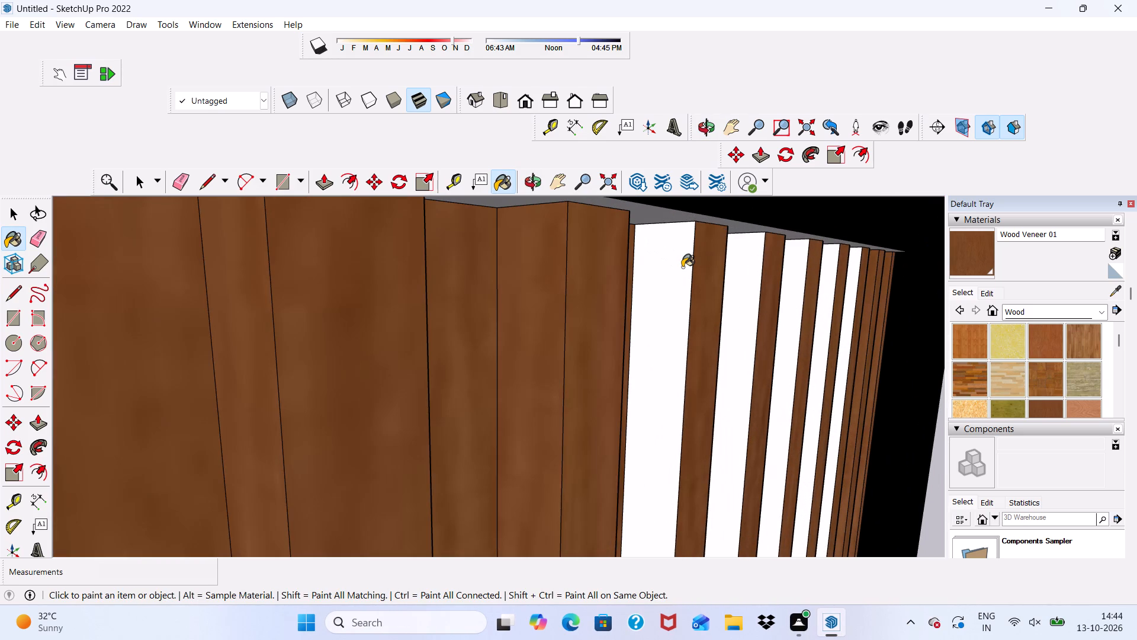
pyautogui.click(682, 267)
pyautogui.click(746, 286)
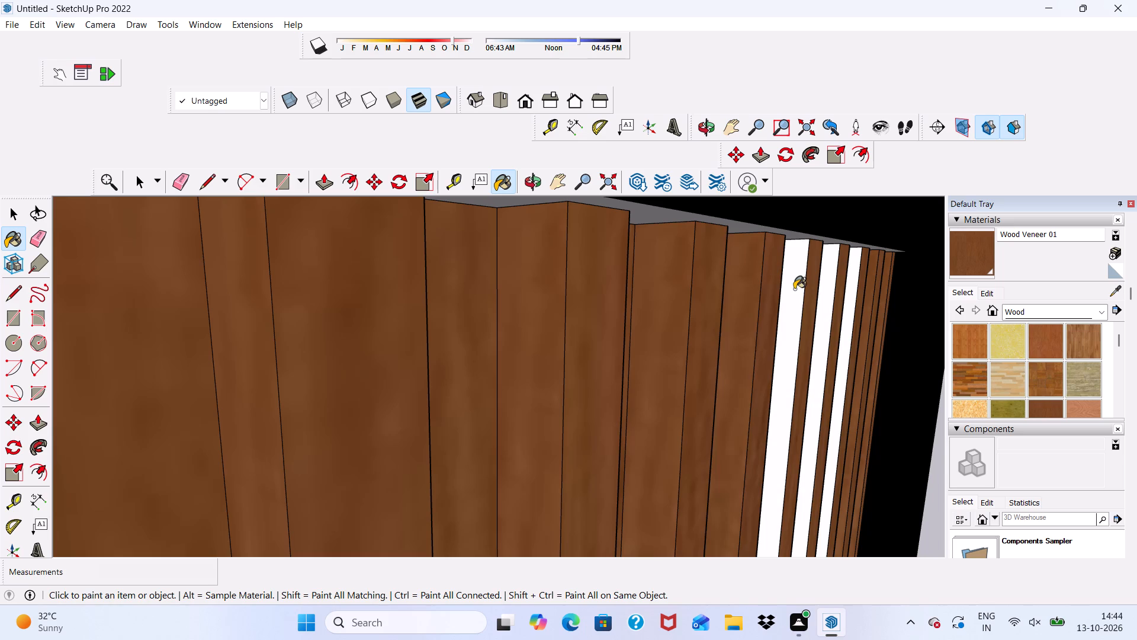
pyautogui.click(794, 289)
pyautogui.click(825, 293)
pyautogui.click(854, 299)
# Paint the grey rail underside above the slats in both wall sections with Wood Veneer 01.
pyautogui.scroll(-6, 493, 273)
pyautogui.scroll(-5, 174, 321)
pyautogui.moveTo(547, 306); pyautogui.dragTo(483, 189, button='middle')
pyautogui.scroll(3, 510, 219)
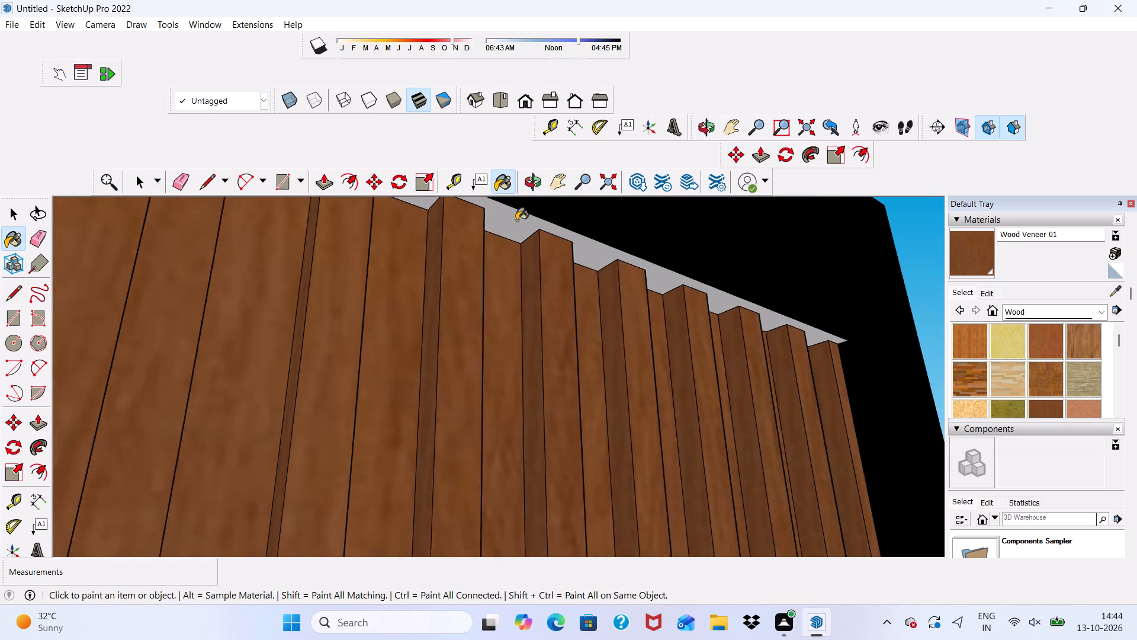
pyautogui.scroll(2, 516, 220)
pyautogui.click(517, 220)
pyautogui.scroll(-15, 515, 221)
pyautogui.moveTo(618, 318); pyautogui.dragTo(591, 436, button='middle')
pyautogui.scroll(2, 530, 363)
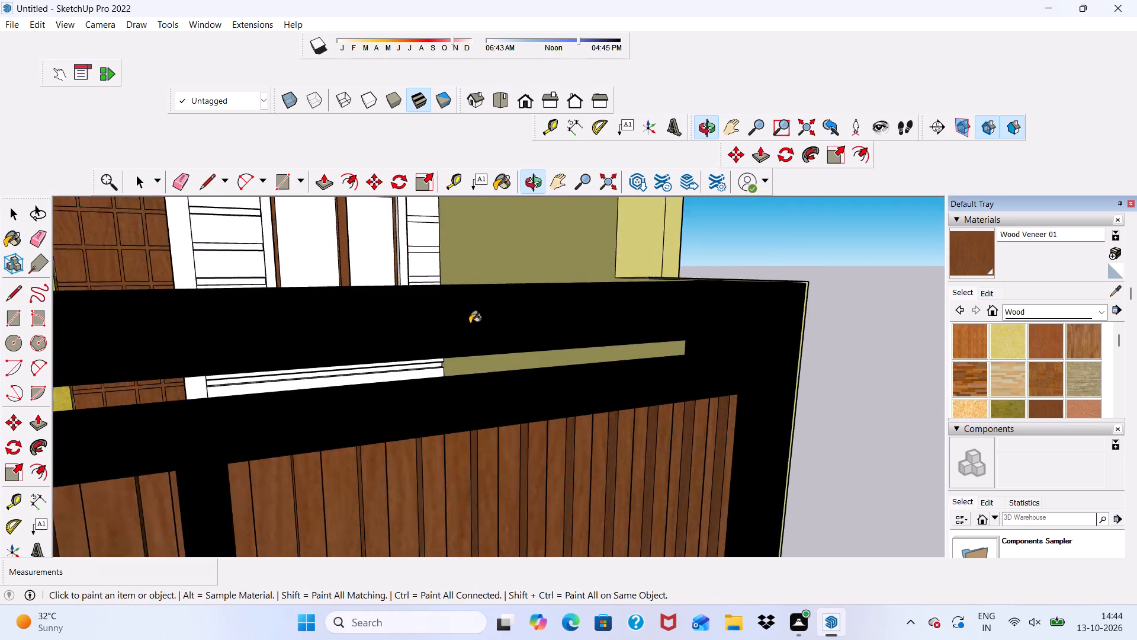
pyautogui.scroll(-14, 469, 324)
pyautogui.moveTo(407, 406); pyautogui.dragTo(359, 301, button='middle')
pyautogui.scroll(11, 338, 272)
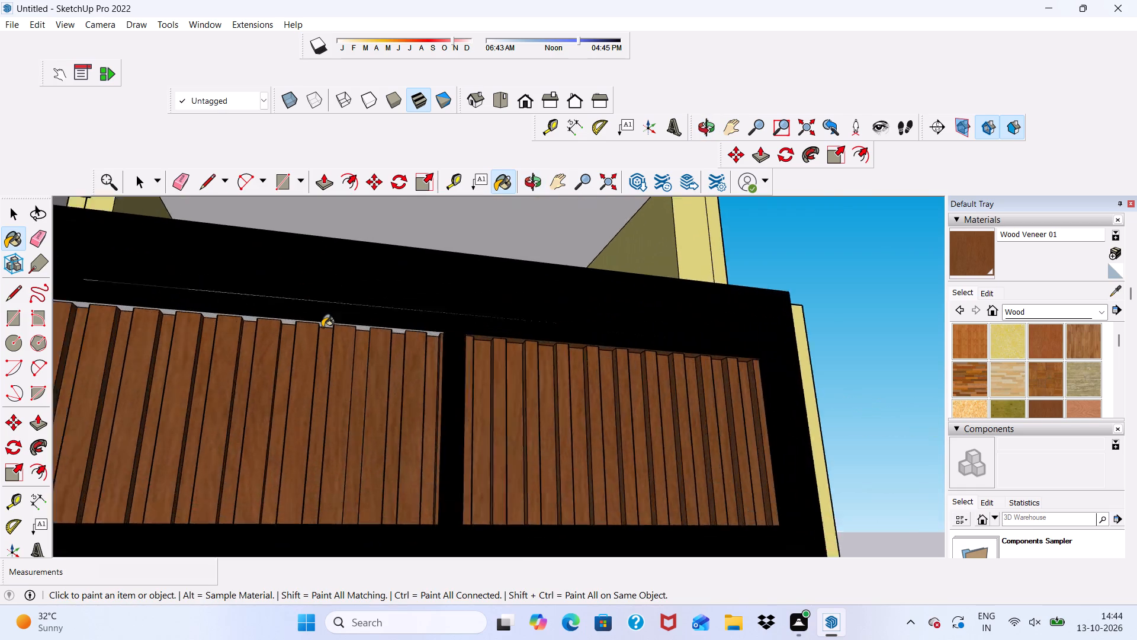
pyautogui.scroll(9, 322, 327)
pyautogui.click(322, 327)
pyautogui.scroll(-6, 322, 327)
pyautogui.scroll(1, 342, 321)
pyautogui.scroll(-5, 365, 324)
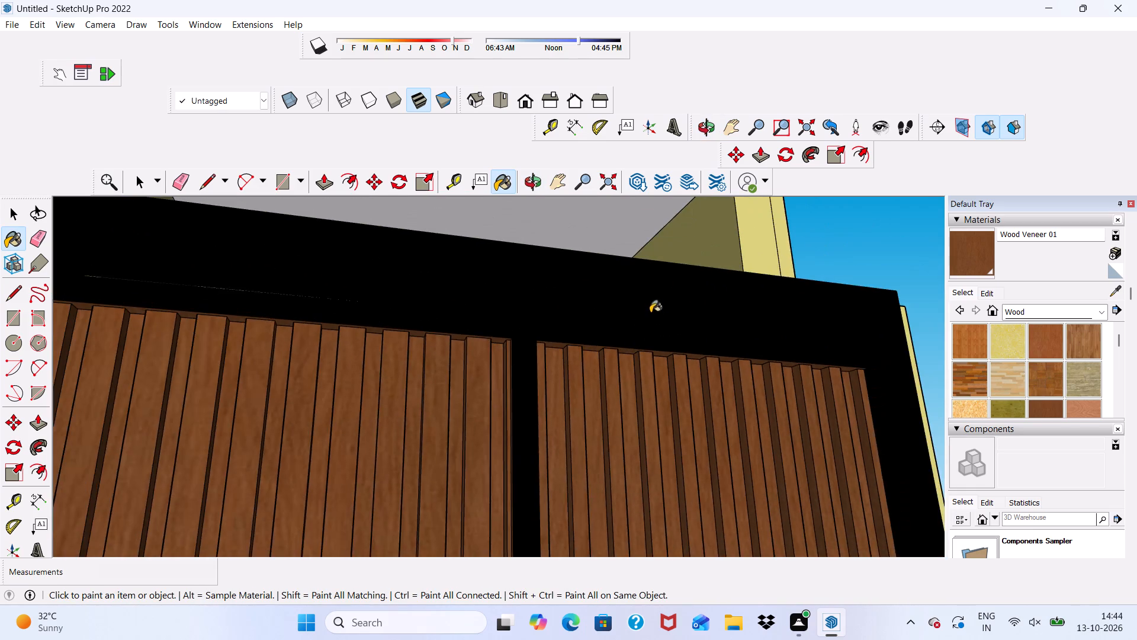
# Review the front boundary wall up close and together with the whole house front.
pyautogui.scroll(-10, 650, 313)
pyautogui.moveTo(629, 340); pyautogui.dragTo(489, 467, button='middle')
pyautogui.scroll(5, 489, 467)
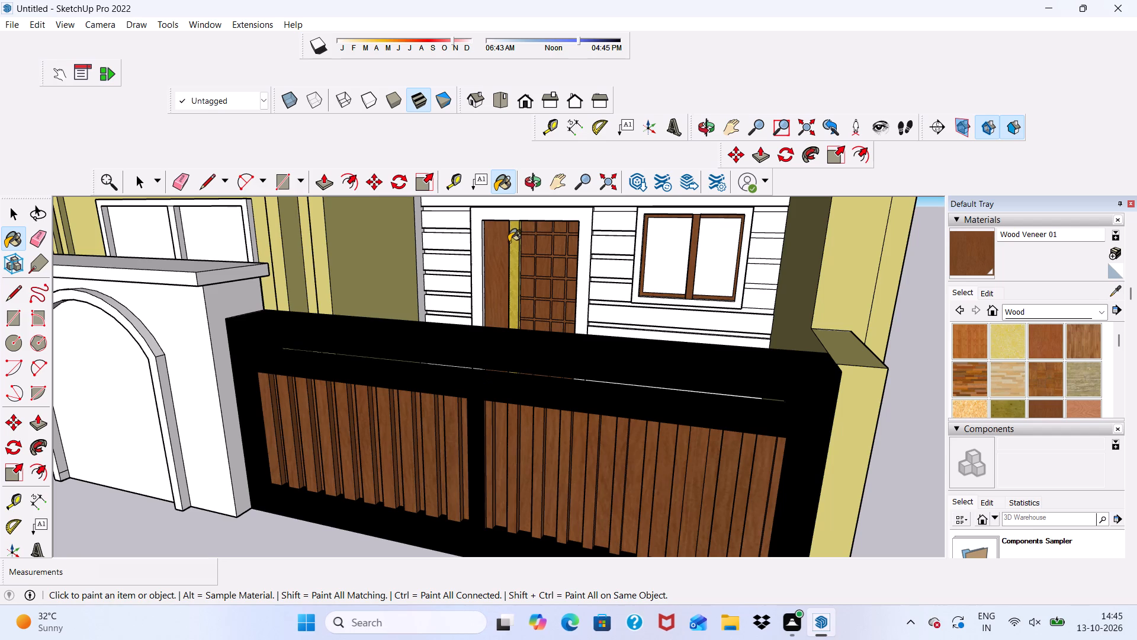
pyautogui.scroll(-5, 508, 217)
pyautogui.scroll(1, 489, 223)
pyautogui.scroll(-3, 494, 194)
pyautogui.scroll(4, 486, 354)
pyautogui.scroll(-5, 481, 337)
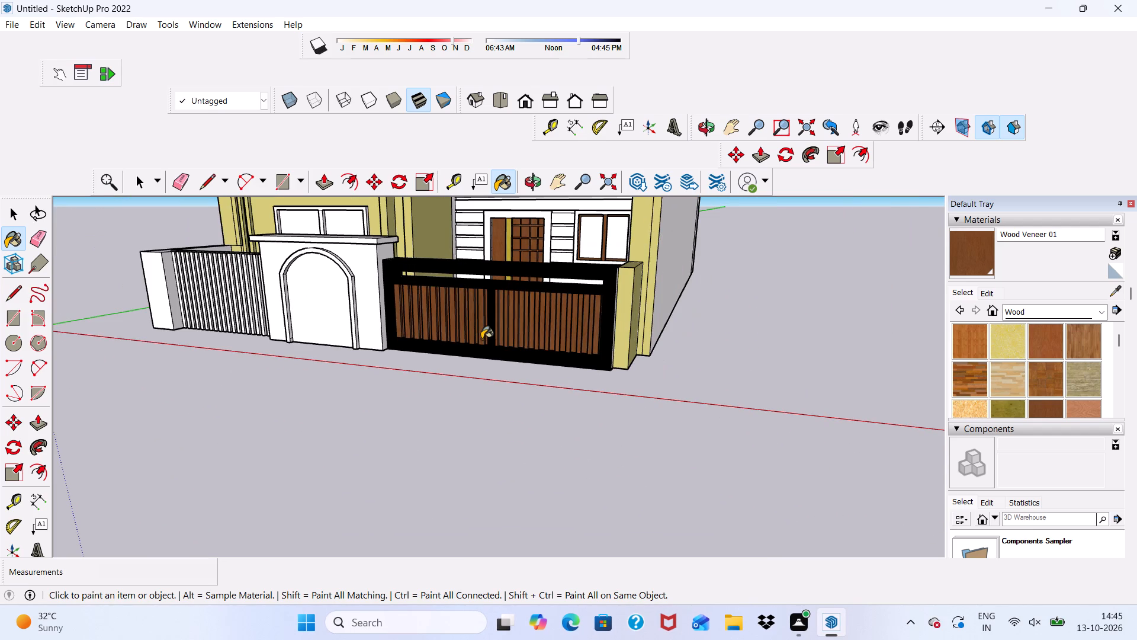
pyautogui.scroll(-9, 481, 339)
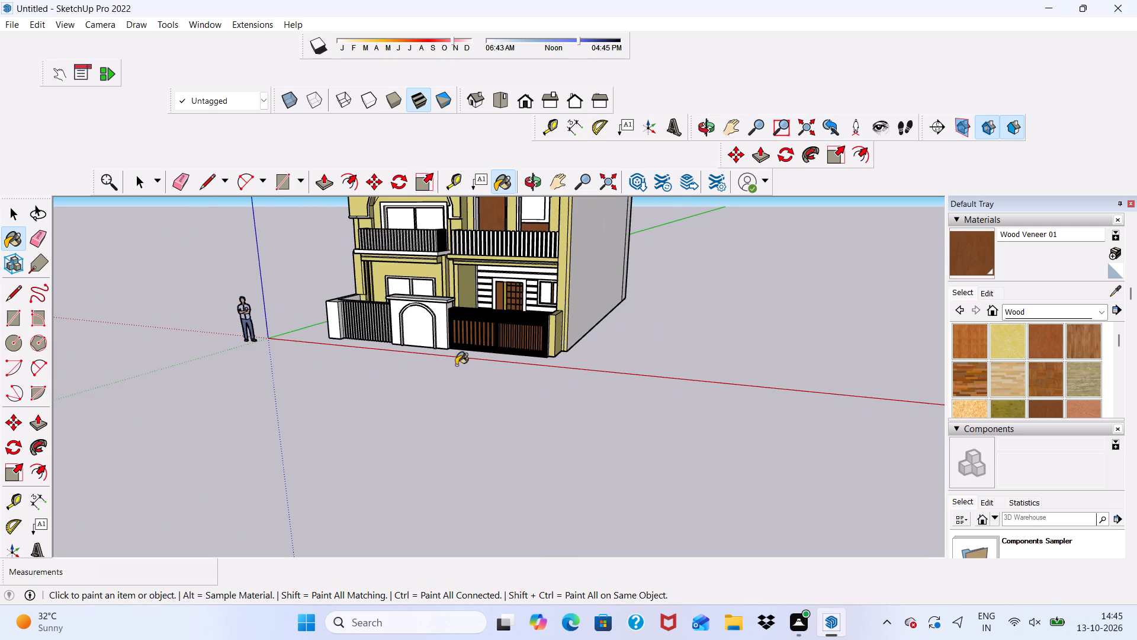
pyautogui.scroll(1, 422, 346)
pyautogui.moveTo(422, 345); pyautogui.dragTo(522, 349, button='middle')
pyautogui.scroll(3, 510, 323)
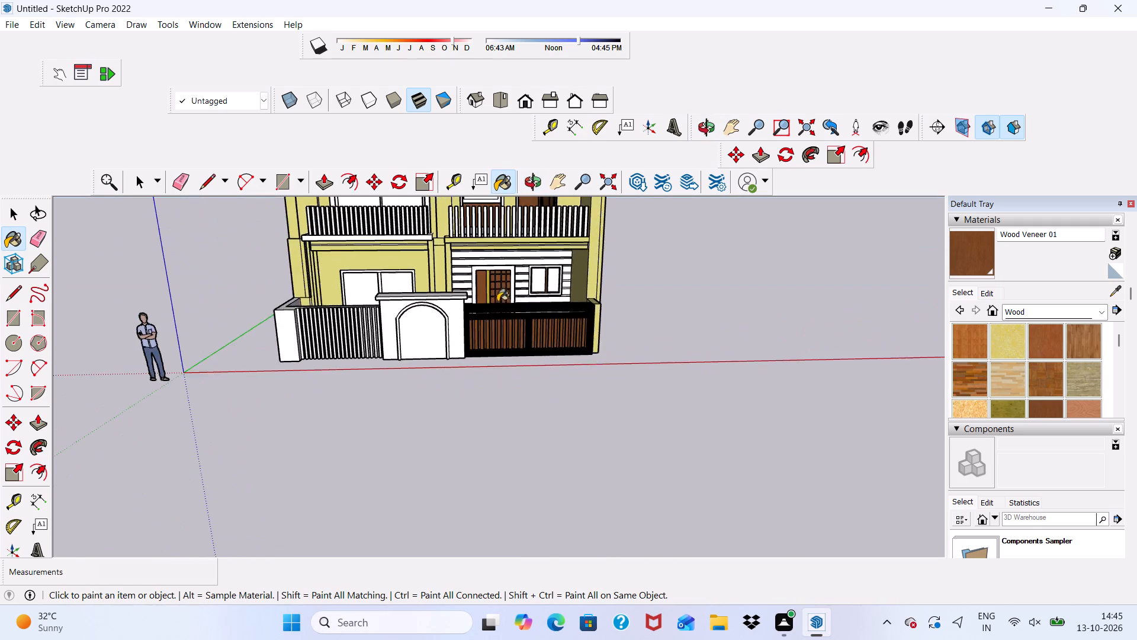
pyautogui.scroll(4, 497, 302)
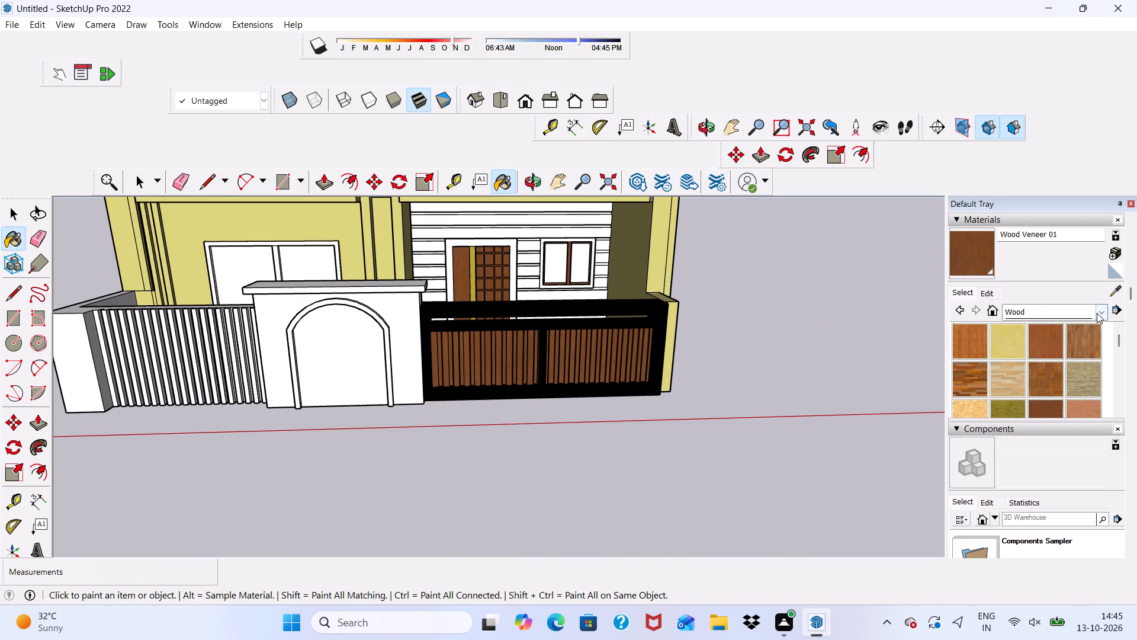
# Choose 0010_Snow from Colors-Named and paint the wall's lower rail top and its front face with the middle post.
pyautogui.click(1097, 313)
pyautogui.click(1042, 371)
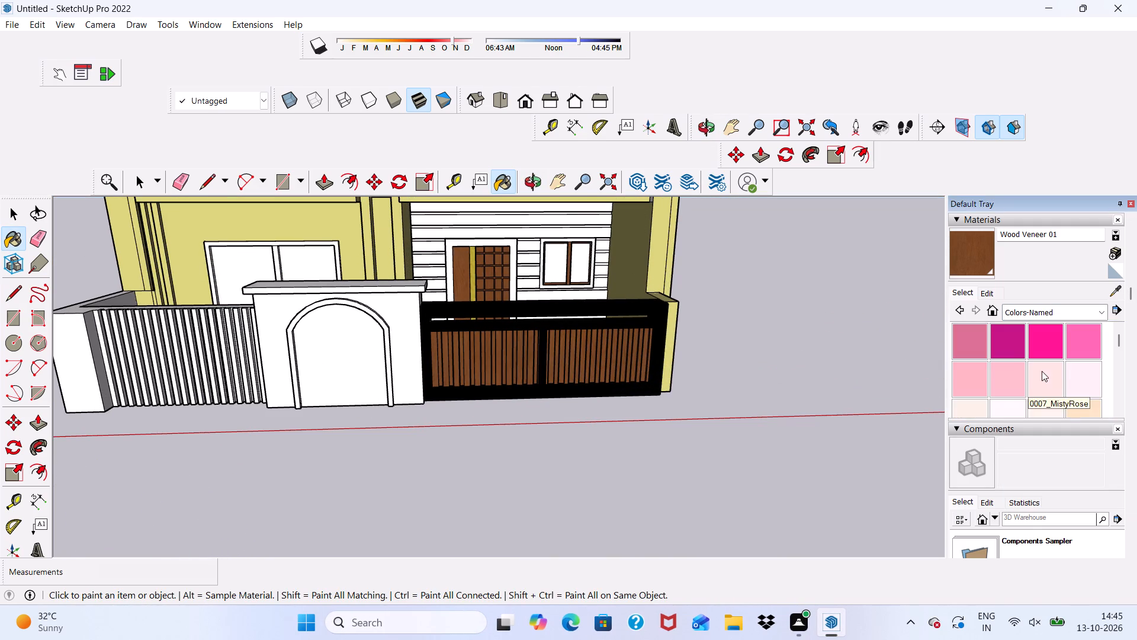
pyautogui.scroll(-1, 1039, 354)
pyautogui.click(1006, 351)
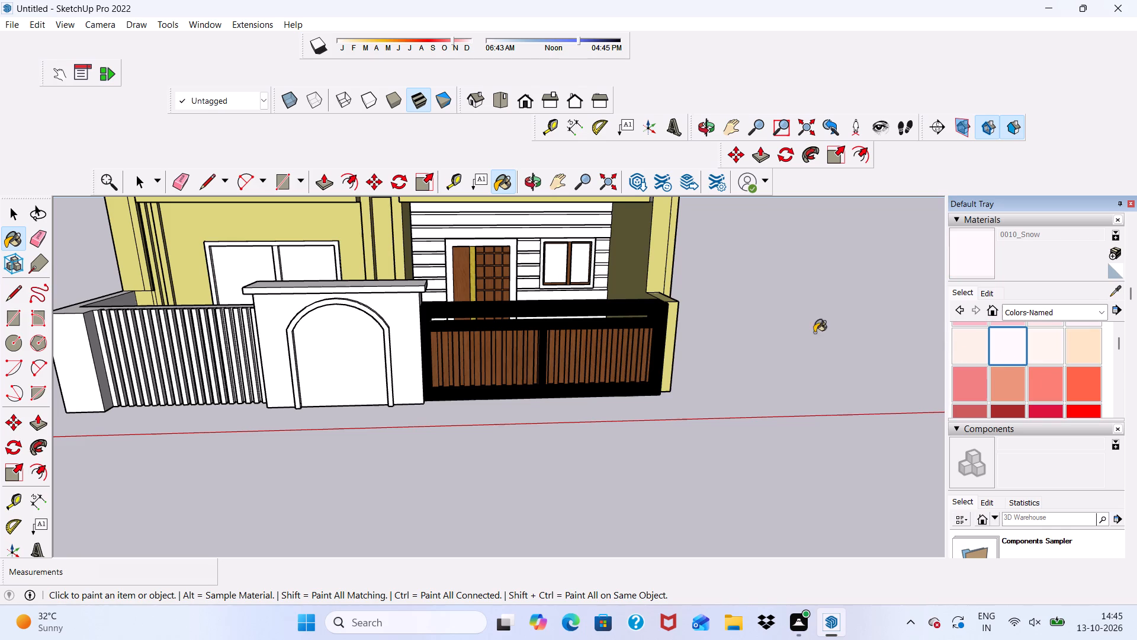
pyautogui.scroll(10, 748, 325)
pyautogui.click(429, 331)
pyautogui.scroll(-3, 471, 346)
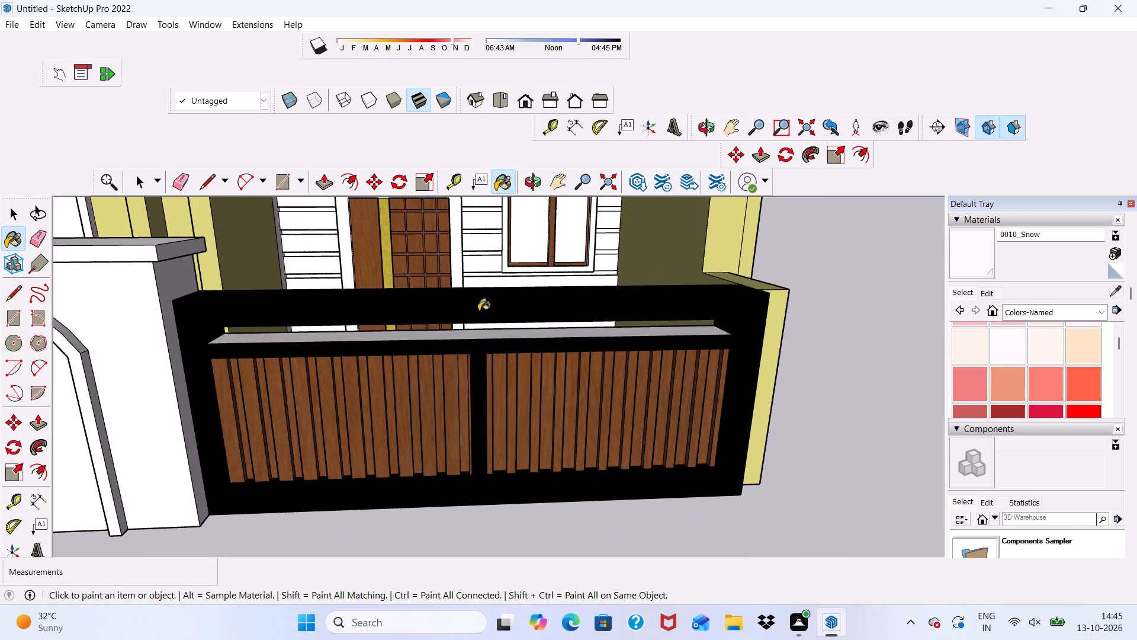
pyautogui.moveTo(456, 279); pyautogui.dragTo(357, 206, button='middle')
pyautogui.scroll(7, 345, 222)
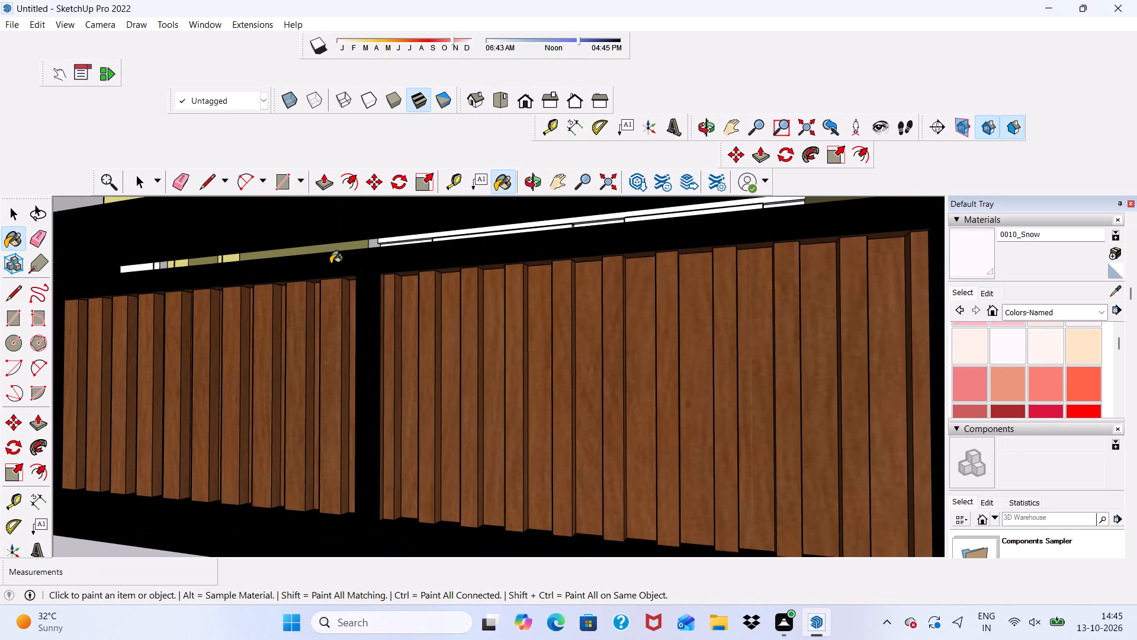
pyautogui.click(330, 264)
# Inspect the wall's rail, middle post and slats from several angles.
pyautogui.scroll(-5, 348, 255)
pyautogui.moveTo(650, 276); pyautogui.dragTo(728, 387, button='middle')
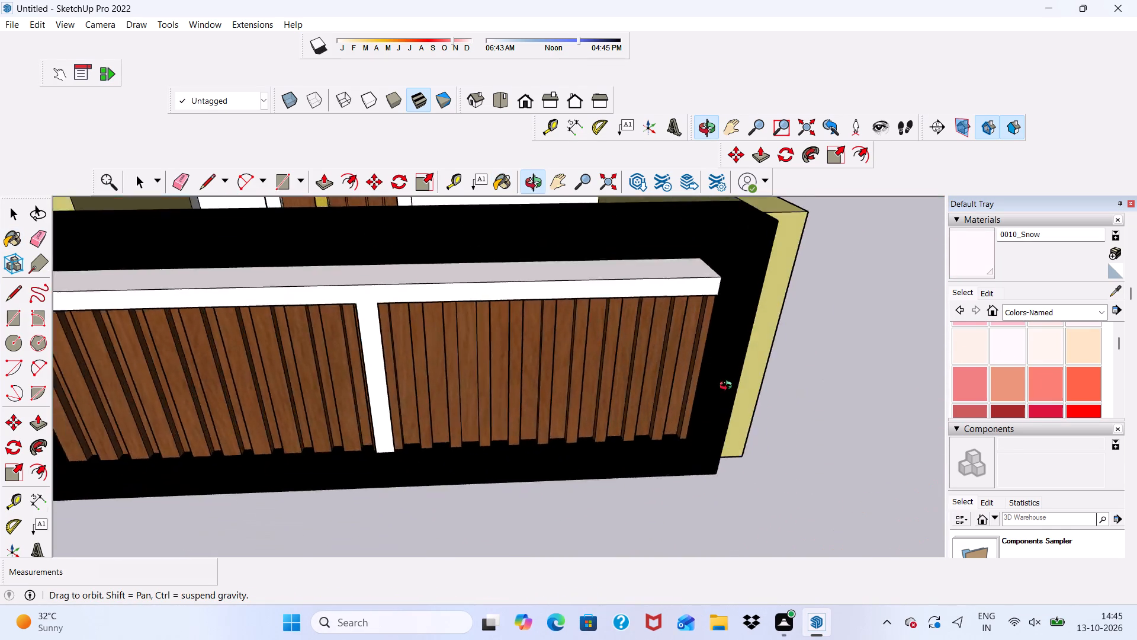
pyautogui.moveTo(728, 387); pyautogui.dragTo(639, 245, button='middle')
pyautogui.scroll(-5, 542, 273)
pyautogui.moveTo(537, 377); pyautogui.dragTo(677, 407, button='middle')
pyautogui.scroll(1, 675, 407)
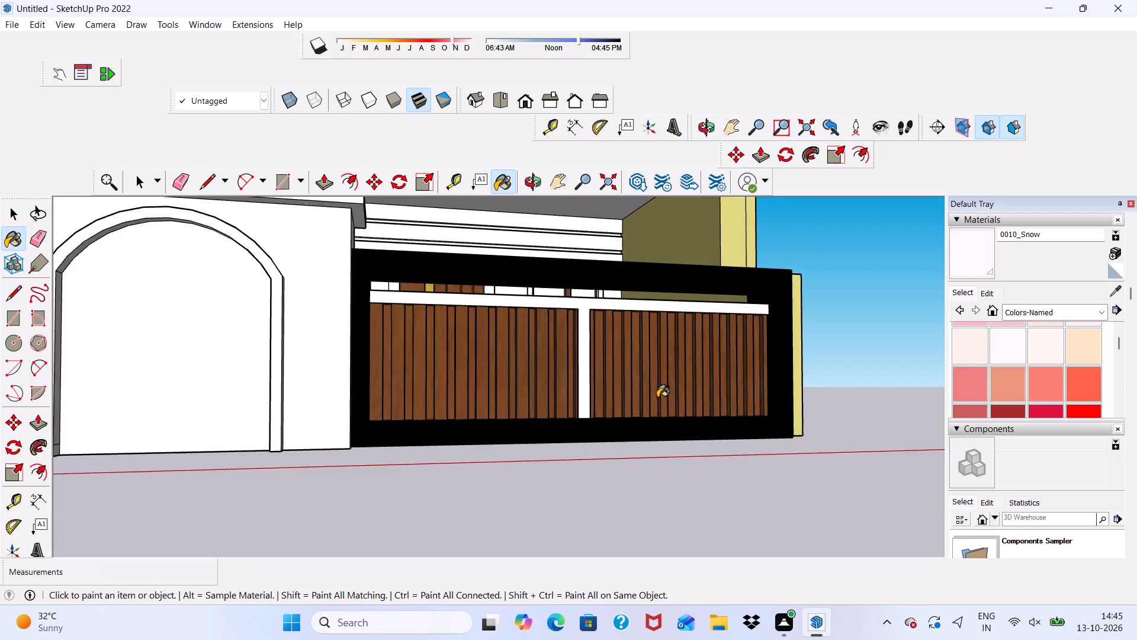
pyautogui.scroll(-4, 657, 398)
pyautogui.moveTo(636, 456); pyautogui.dragTo(518, 440, button='middle')
pyautogui.scroll(5, 518, 441)
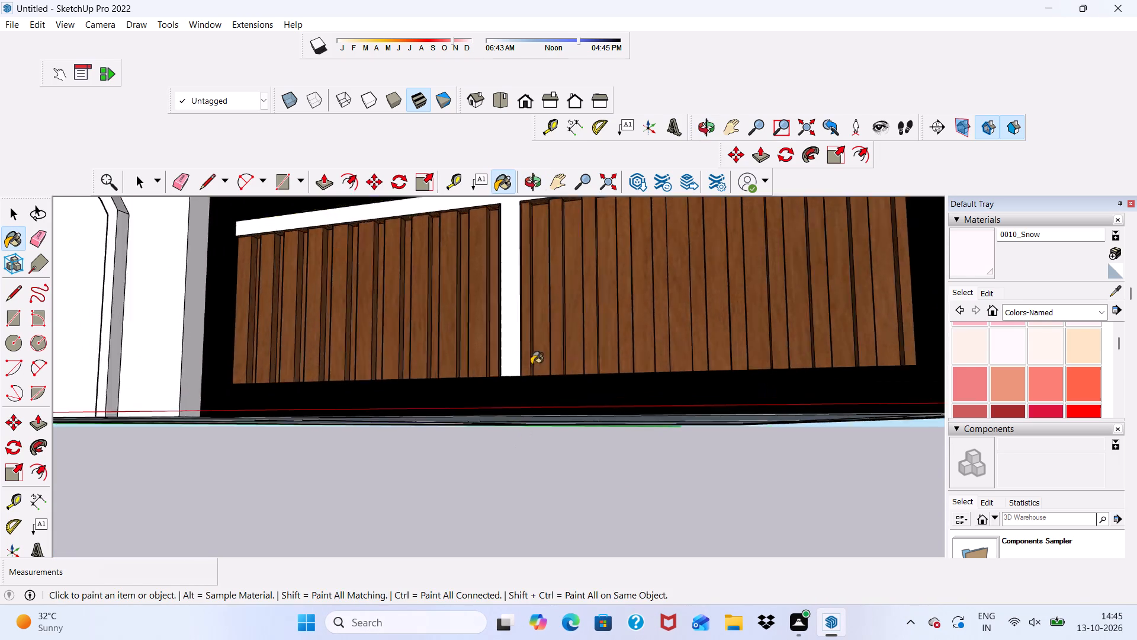
pyautogui.scroll(2, 531, 364)
pyautogui.scroll(6, 477, 266)
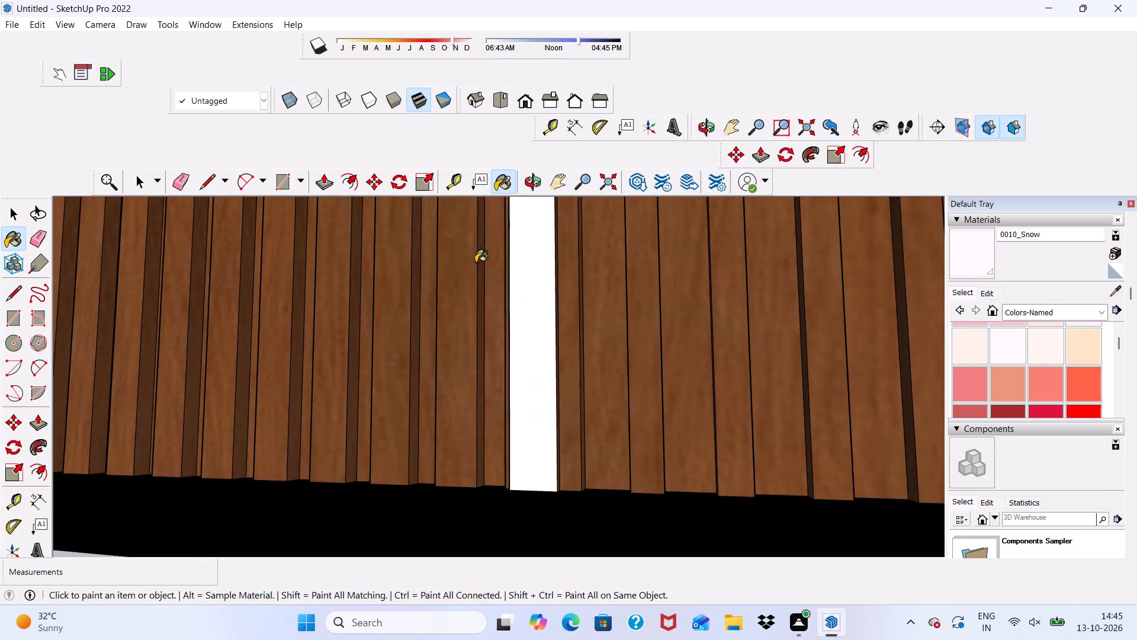
pyautogui.press('space')
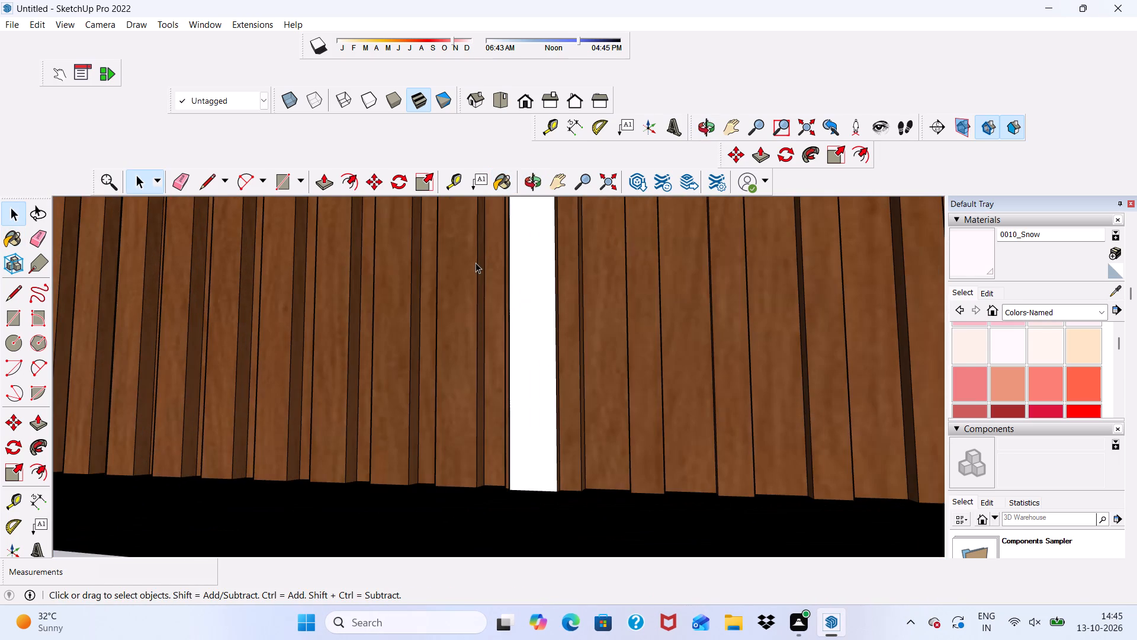
pyautogui.scroll(2, 476, 263)
pyautogui.scroll(-19, 467, 336)
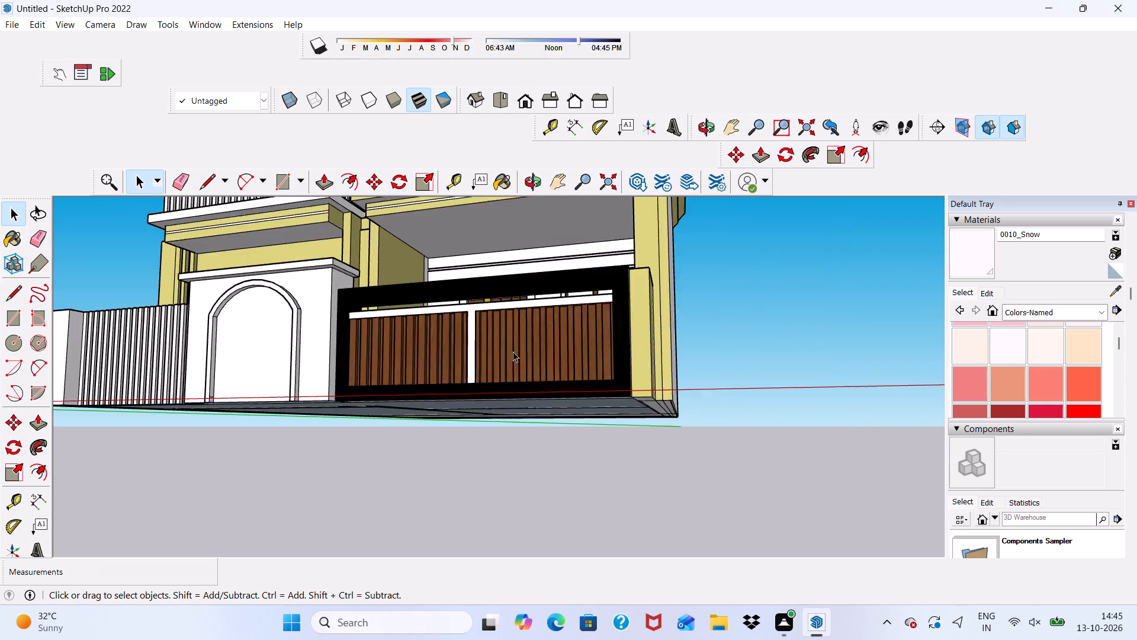
# Choose 0133_Gray from Colors-Named and paint the three outermost balusters of the balcony railing above the porch.
pyautogui.scroll(-6, 513, 351)
pyautogui.scroll(4, 438, 214)
pyautogui.scroll(5, 326, 251)
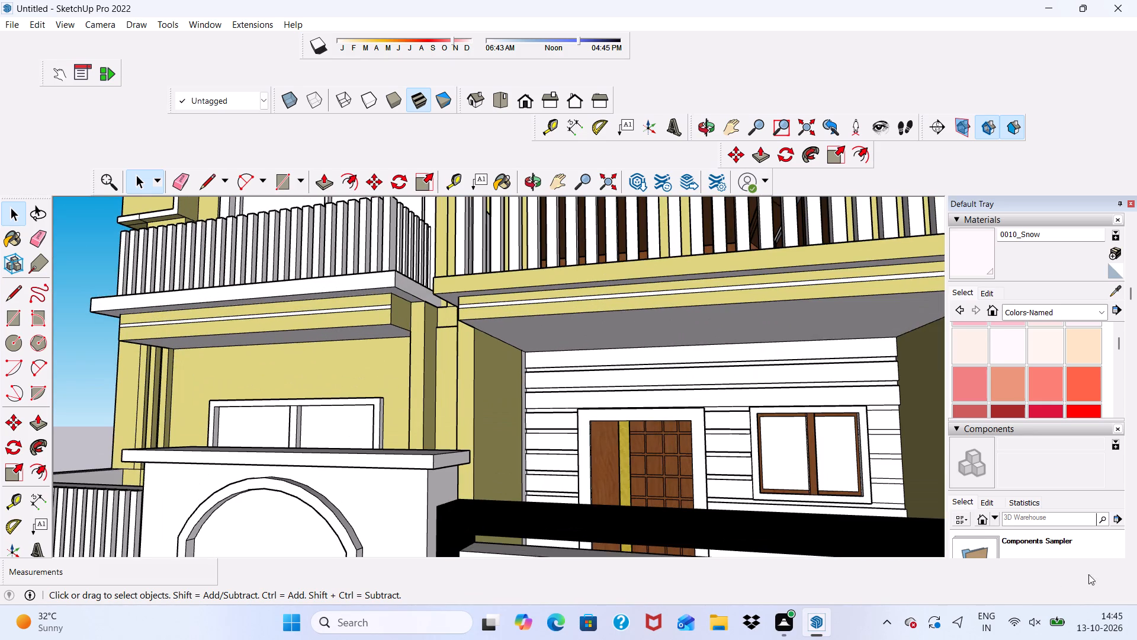
pyautogui.scroll(-7, 1012, 353)
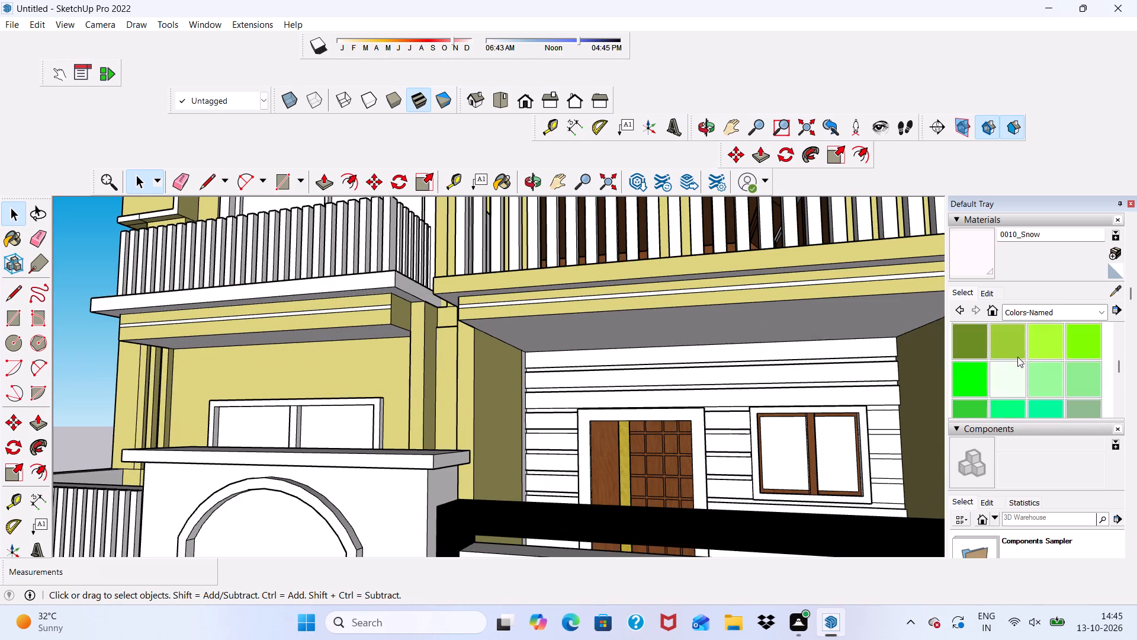
pyautogui.scroll(-1, 1017, 357)
pyautogui.scroll(-4, 1071, 352)
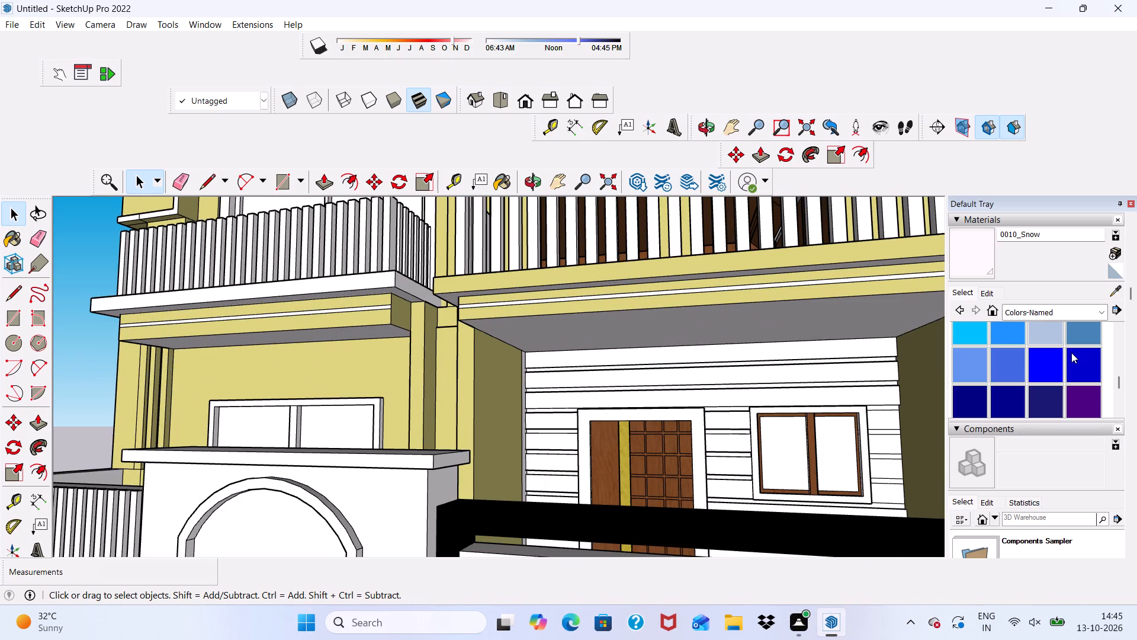
pyautogui.scroll(-6, 1071, 354)
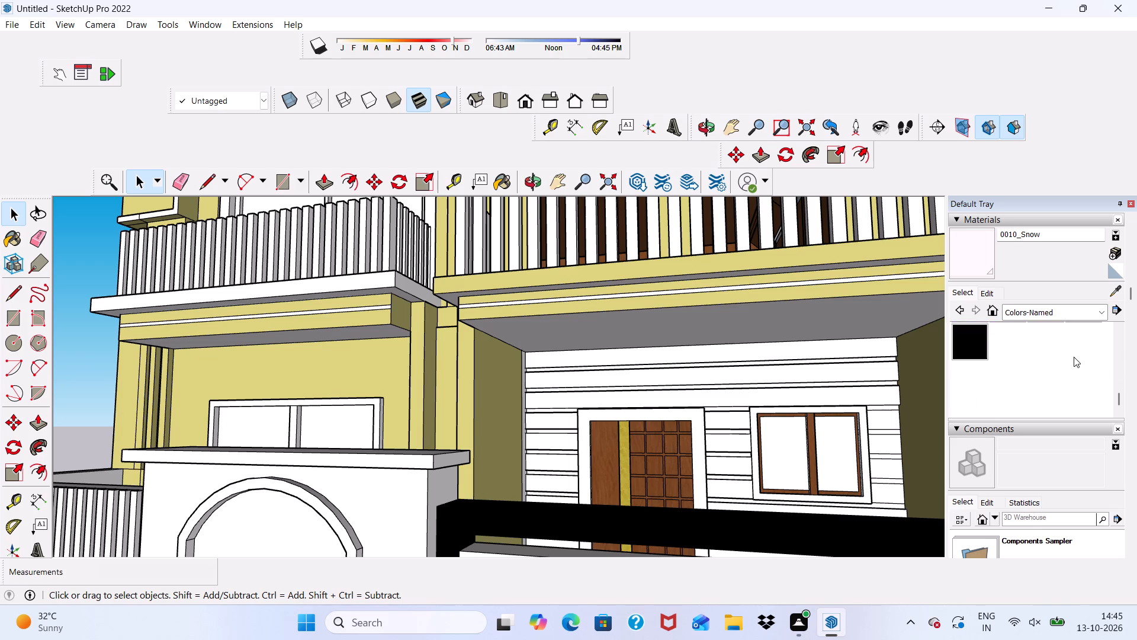
pyautogui.scroll(2, 1072, 357)
pyautogui.scroll(-1, 1072, 357)
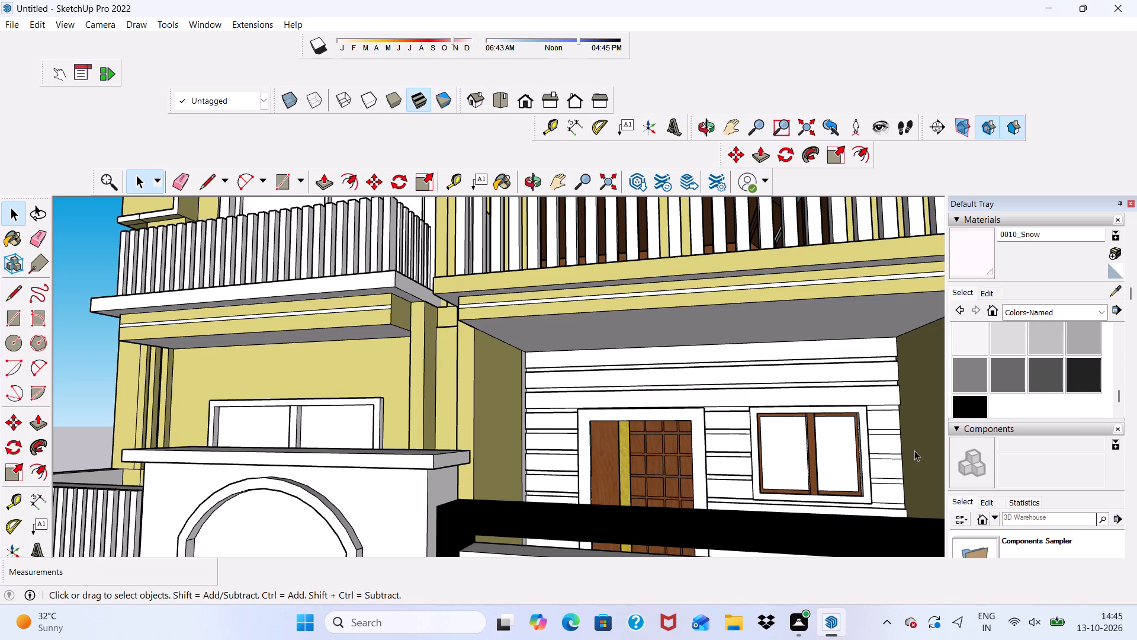
pyautogui.click(971, 361)
pyautogui.scroll(-8, 306, 503)
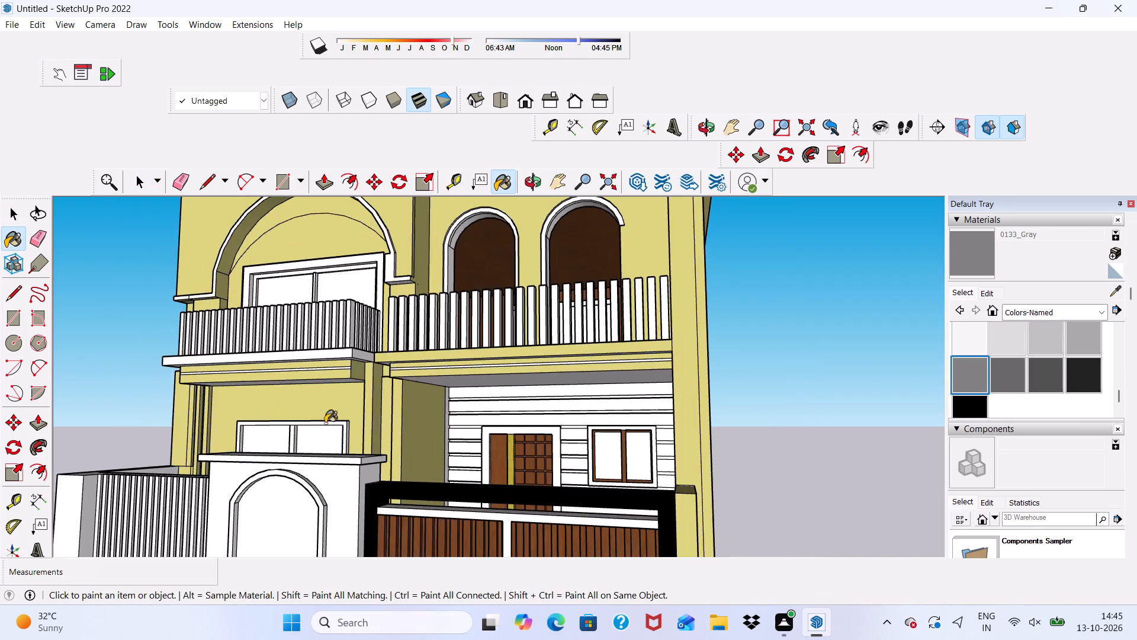
pyautogui.scroll(5, 606, 354)
pyautogui.scroll(10, 690, 219)
pyautogui.click(722, 299)
pyautogui.scroll(1, 622, 291)
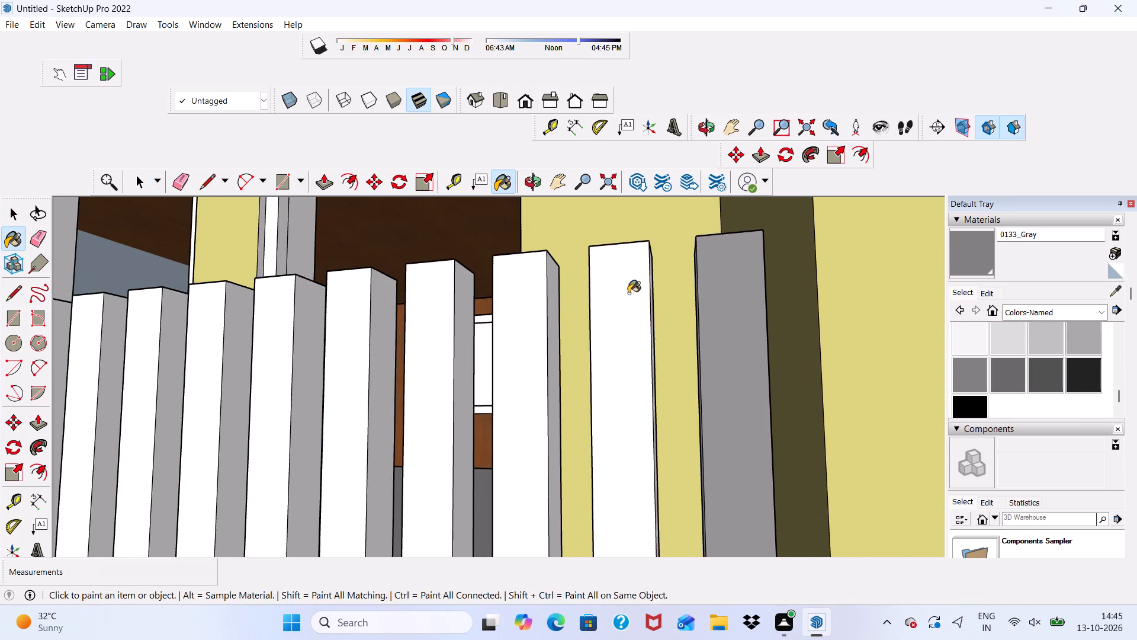
pyautogui.moveTo(631, 294); pyautogui.dragTo(624, 294)
pyautogui.scroll(-1, 631, 294)
pyautogui.click(516, 326)
# Paint the next eight balusters of the porch balcony railing 0133_Gray, working inward from the outermost three.
pyautogui.scroll(3, 494, 325)
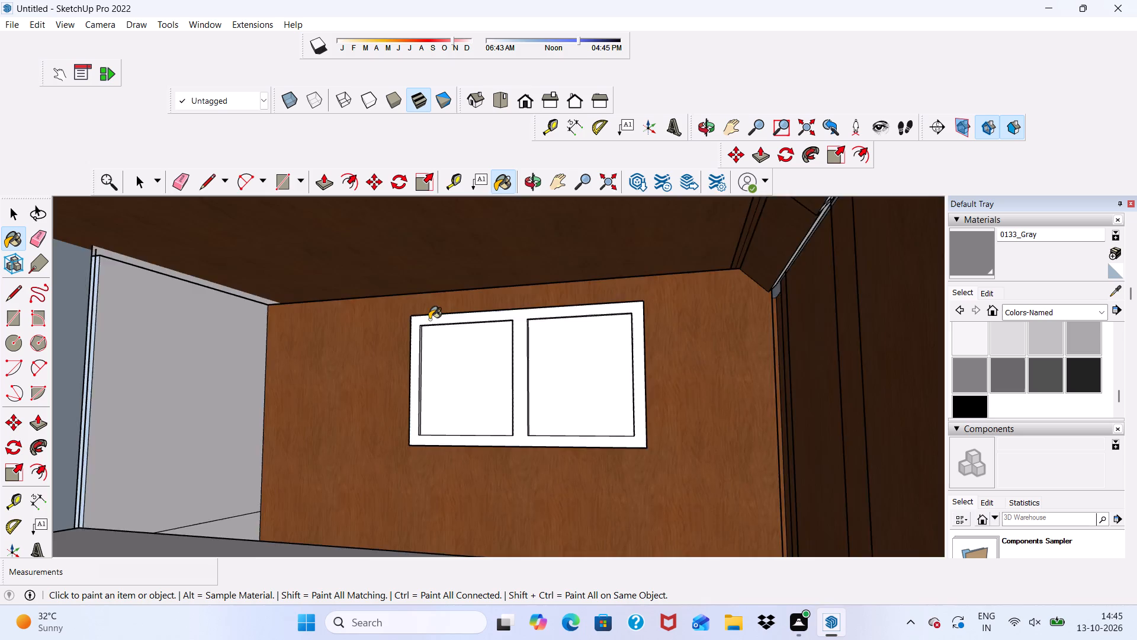
pyautogui.scroll(-10, 429, 319)
pyautogui.scroll(-3, 1108, 139)
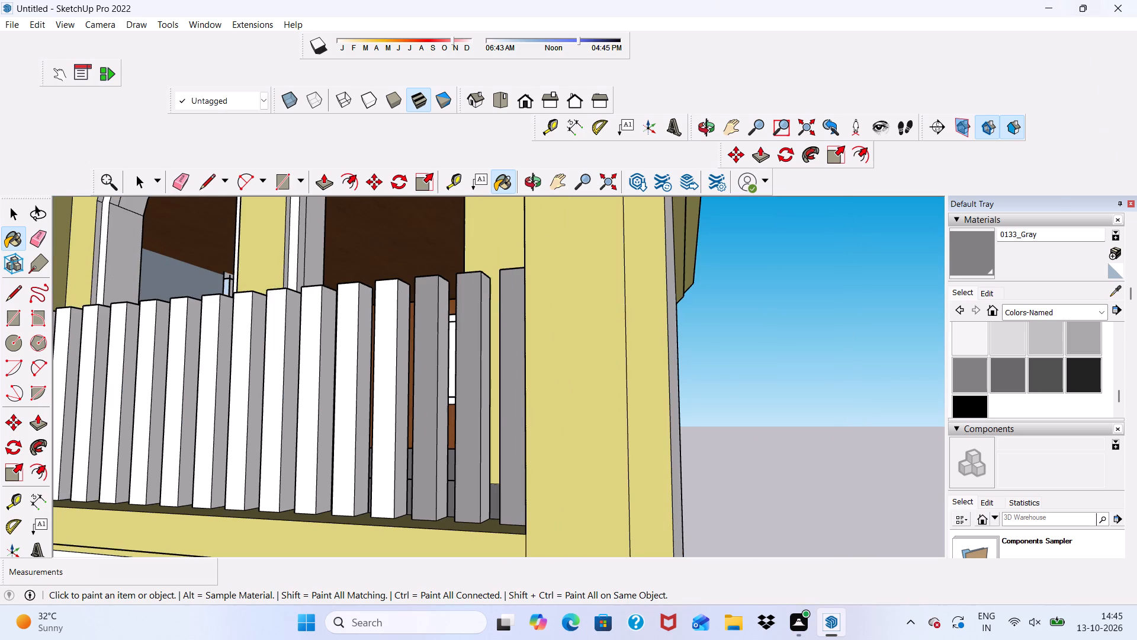
pyautogui.scroll(-10, 1136, 195)
pyautogui.scroll(2, 1136, 198)
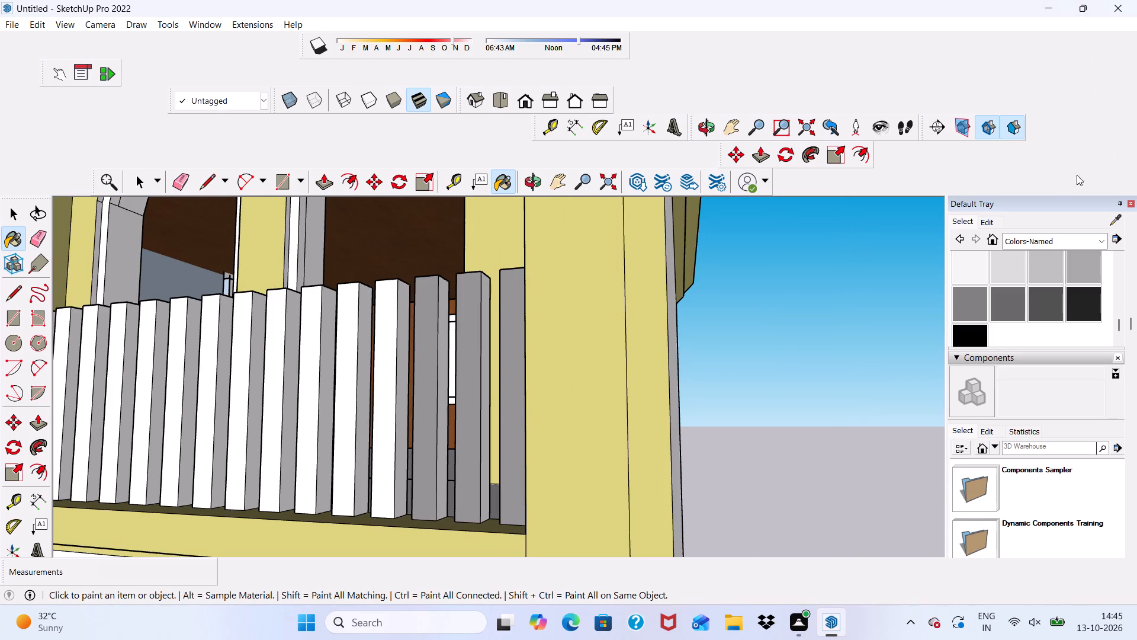
pyautogui.scroll(1, 1077, 175)
pyautogui.scroll(-3, 946, 226)
pyautogui.scroll(3, 547, 340)
pyautogui.scroll(-1, 580, 319)
pyautogui.scroll(4, 612, 295)
pyautogui.click(630, 289)
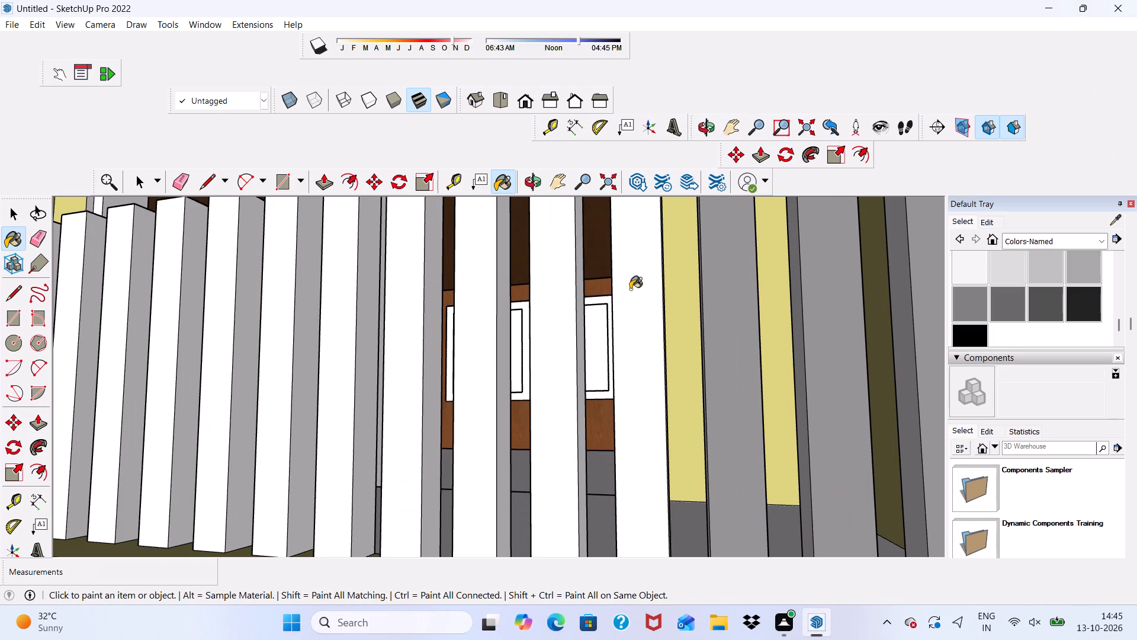
pyautogui.click(553, 329)
pyautogui.click(485, 358)
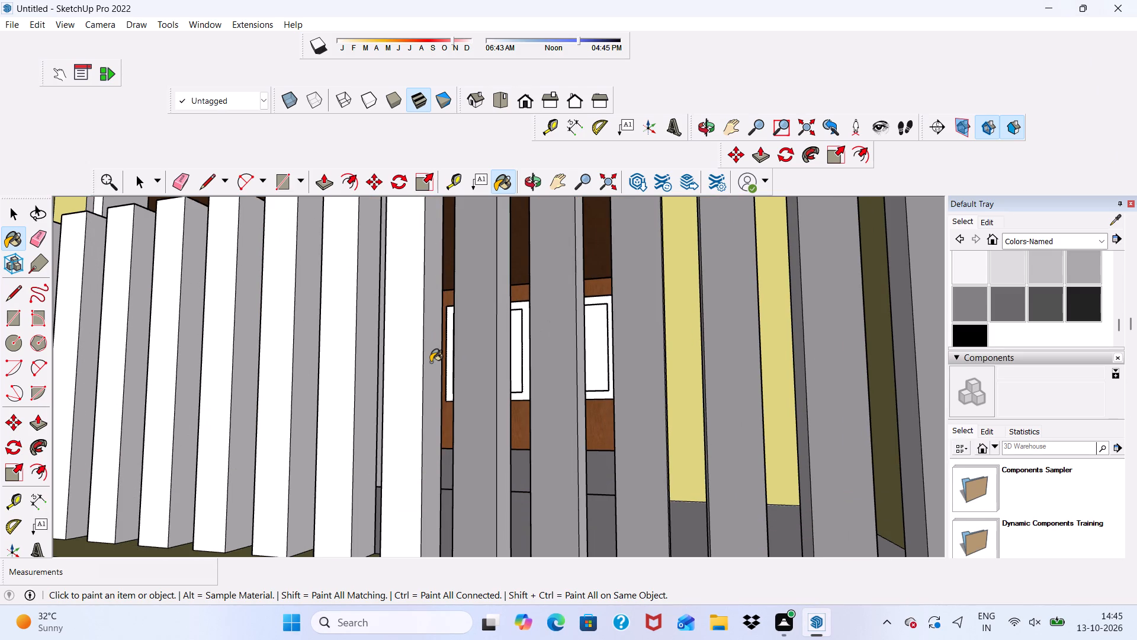
pyautogui.click(431, 362)
pyautogui.click(412, 367)
pyautogui.click(343, 366)
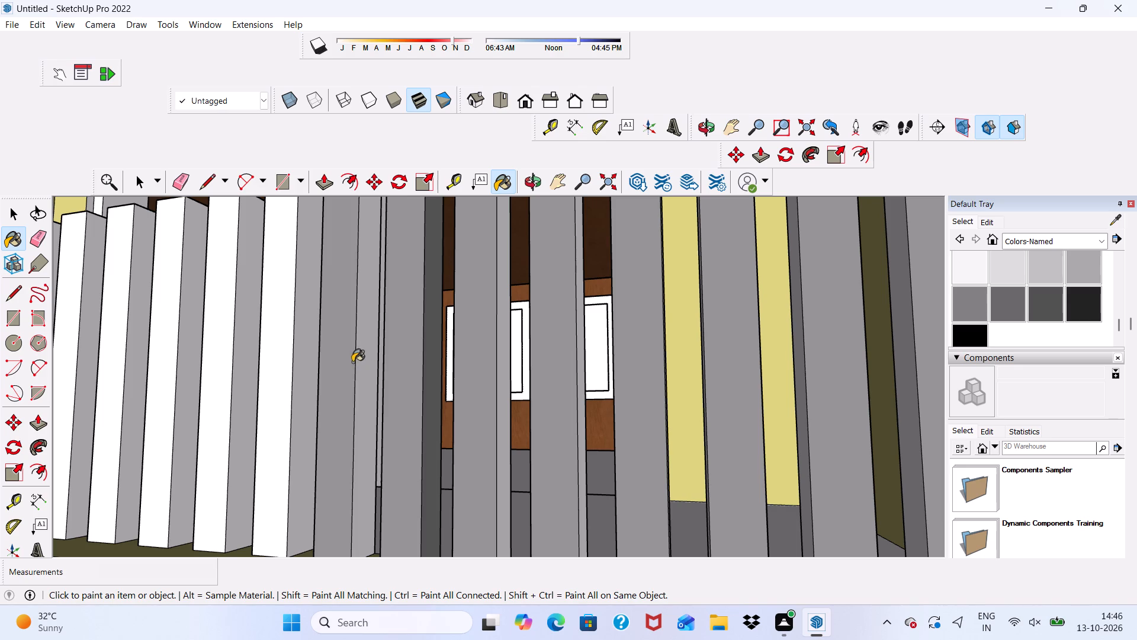
pyautogui.click(368, 360)
pyautogui.scroll(1, 274, 368)
pyautogui.click(274, 368)
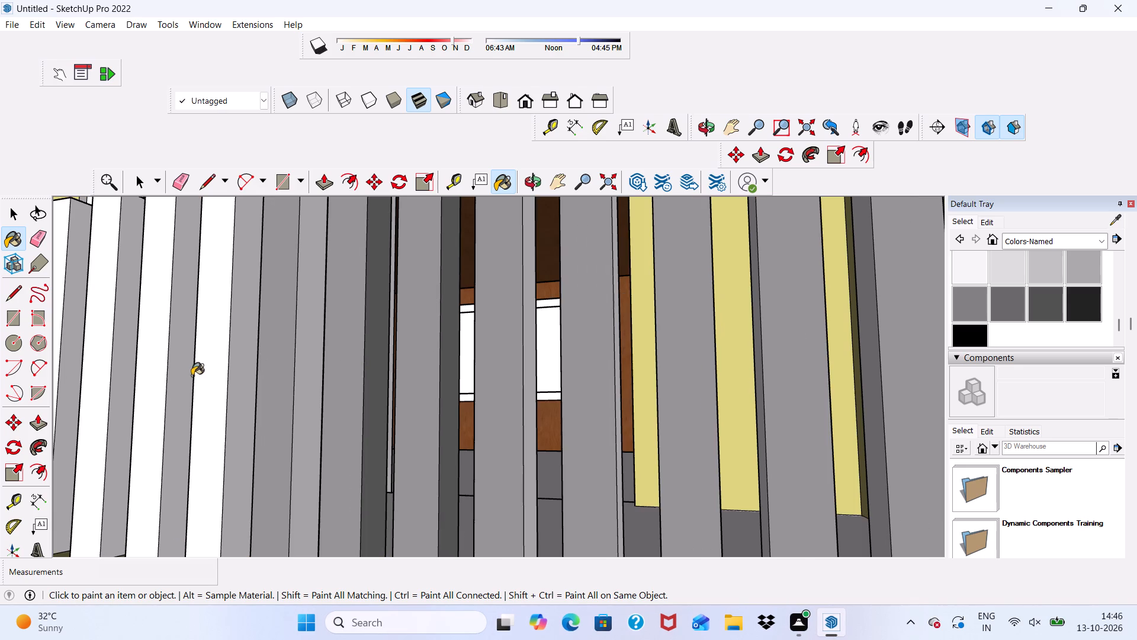
pyautogui.moveTo(209, 372); pyautogui.dragTo(217, 372)
pyautogui.click(153, 361)
# Paint the front faces of seven porch balcony balusters 0133_Gray, starting at the corner beside the neighbouring balcony.
pyautogui.scroll(-5, 195, 382)
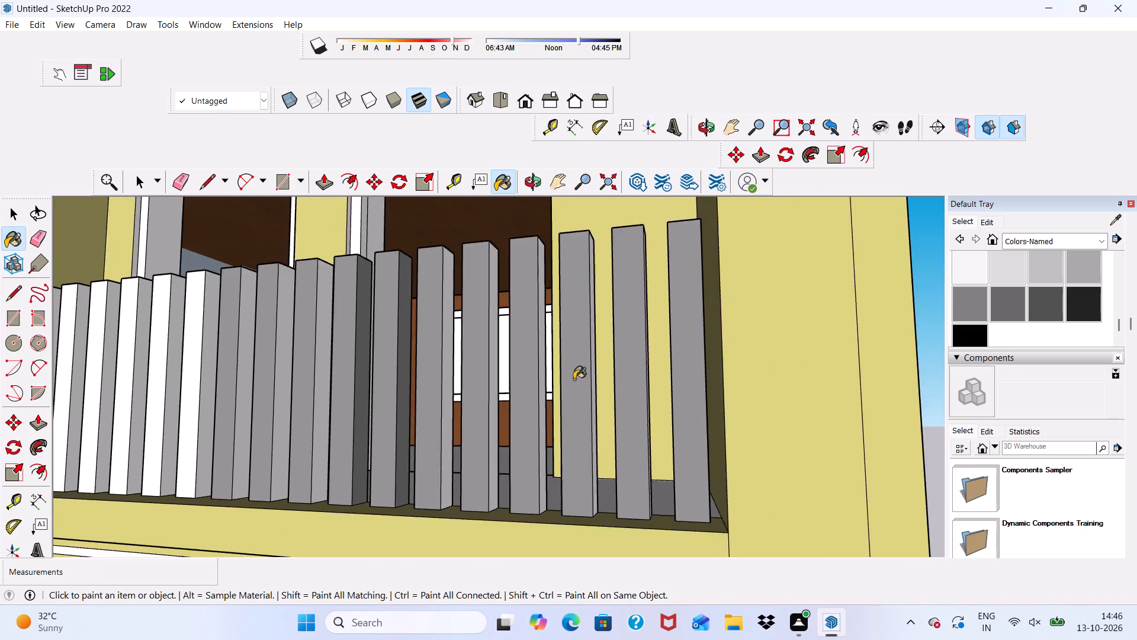
pyautogui.scroll(-6, 574, 379)
pyautogui.moveTo(695, 383); pyautogui.dragTo(765, 416, button='middle')
pyautogui.scroll(2, 765, 416)
pyautogui.scroll(-12, 669, 379)
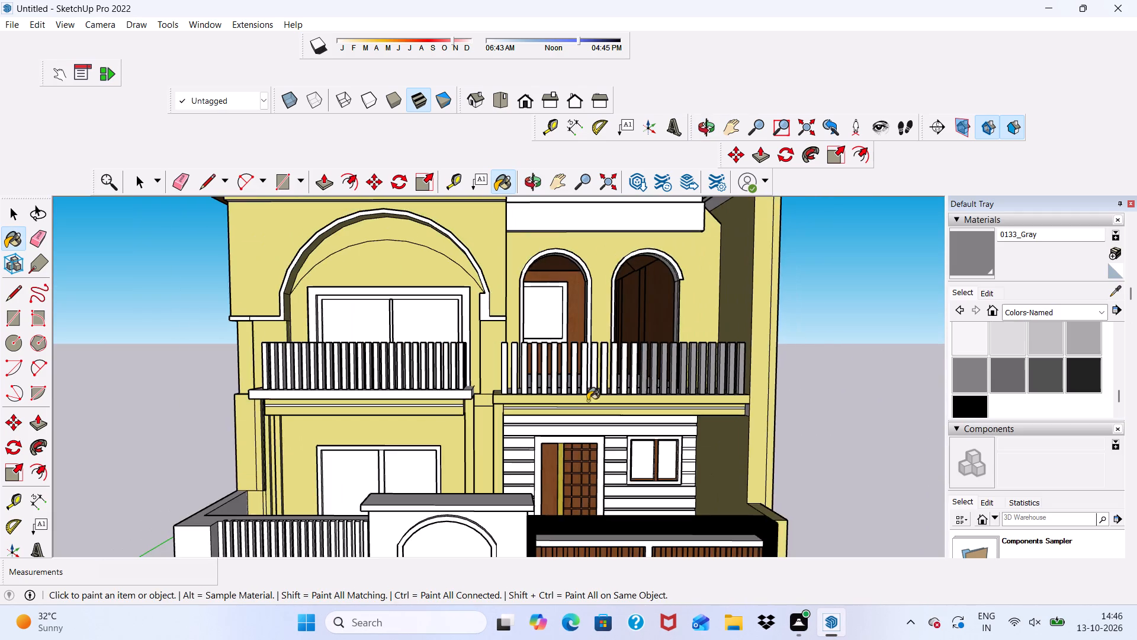
pyautogui.scroll(11, 490, 358)
pyautogui.click(519, 345)
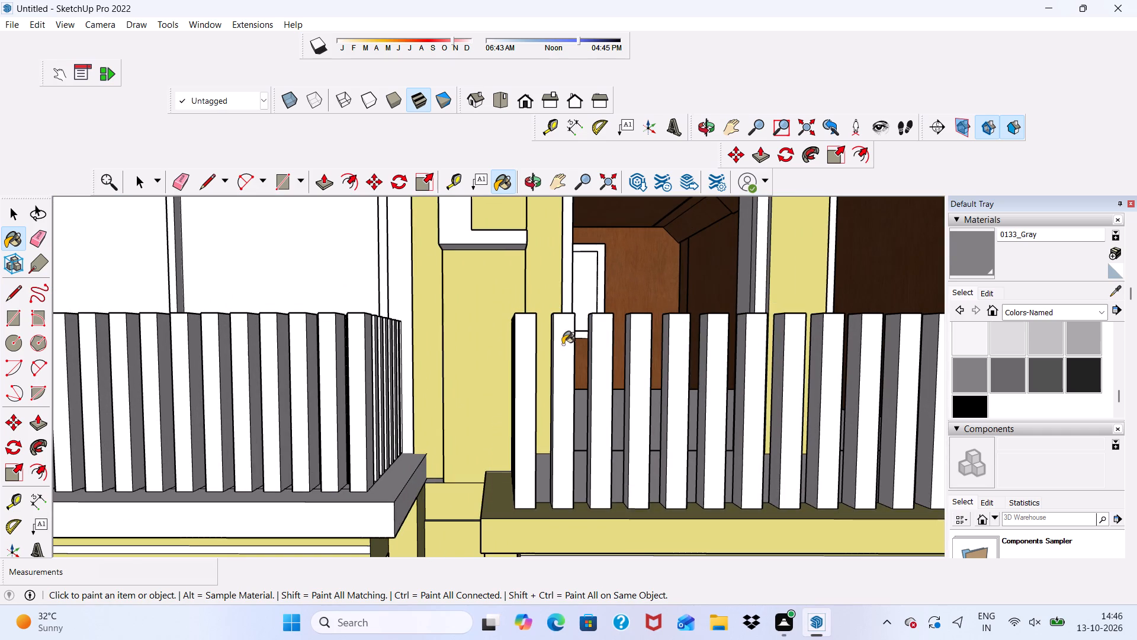
pyautogui.scroll(-1, 584, 354)
pyautogui.moveTo(595, 356); pyautogui.dragTo(625, 369, button='middle')
pyautogui.scroll(9, 588, 371)
pyautogui.click(584, 367)
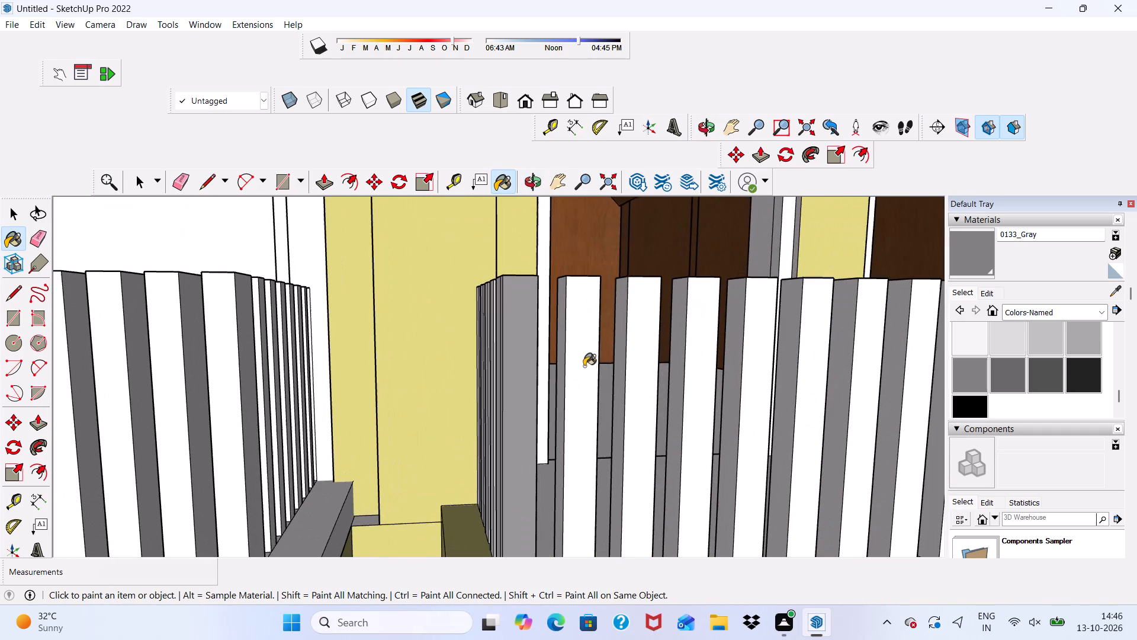
pyautogui.click(633, 363)
pyautogui.click(690, 363)
pyautogui.click(750, 366)
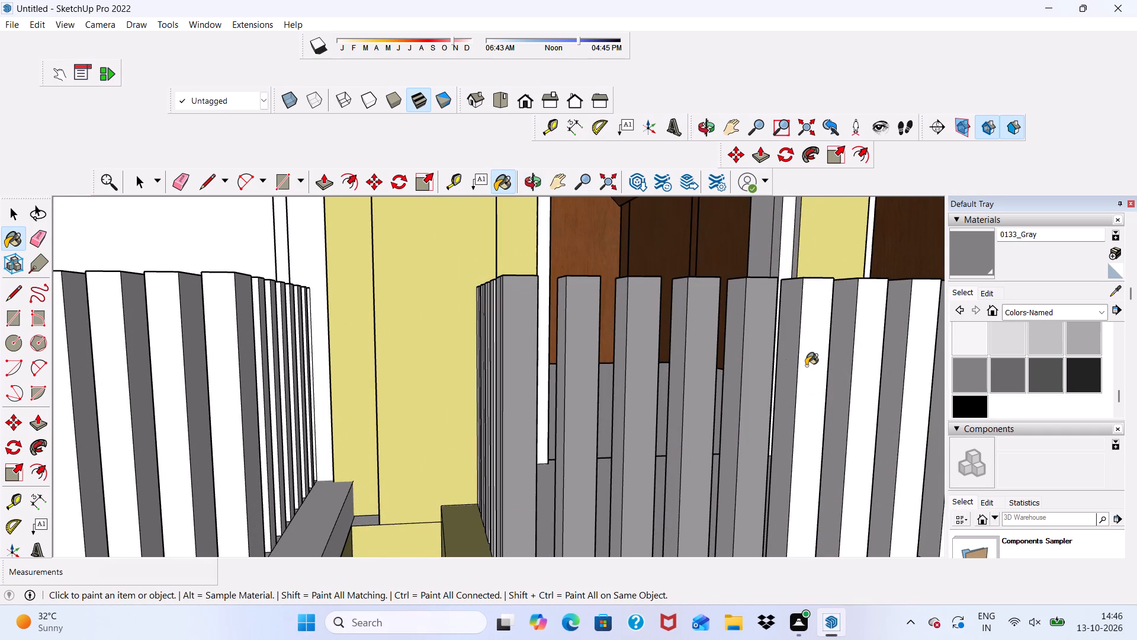
pyautogui.click(807, 366)
pyautogui.click(857, 369)
# Paint the front faces of the six remaining white balusters in the middle of the porch balcony railing 0133_Gray.
pyautogui.scroll(-11, 701, 376)
pyautogui.scroll(3, 807, 408)
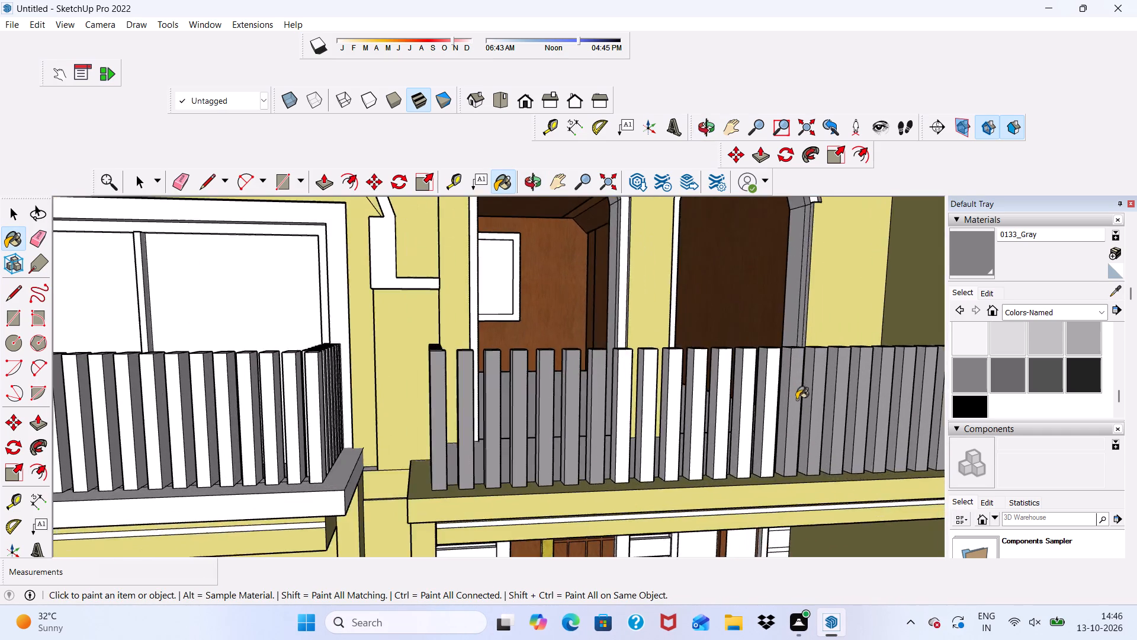
pyautogui.scroll(11, 796, 399)
pyautogui.click(776, 379)
pyautogui.click(739, 377)
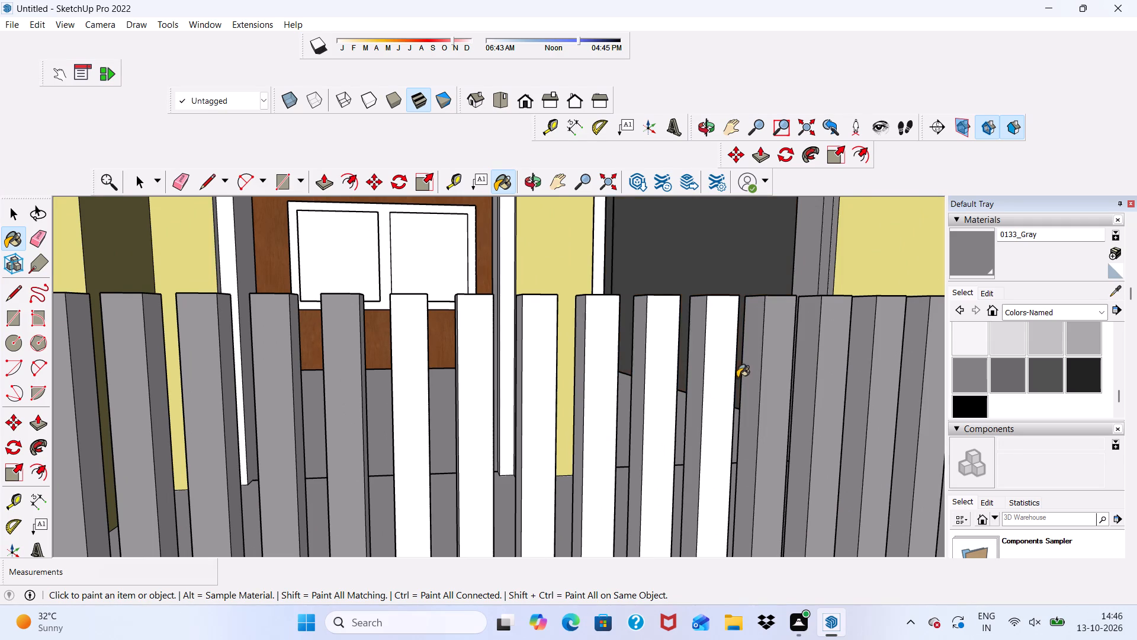
pyautogui.hotkey('ctrl', 'z')
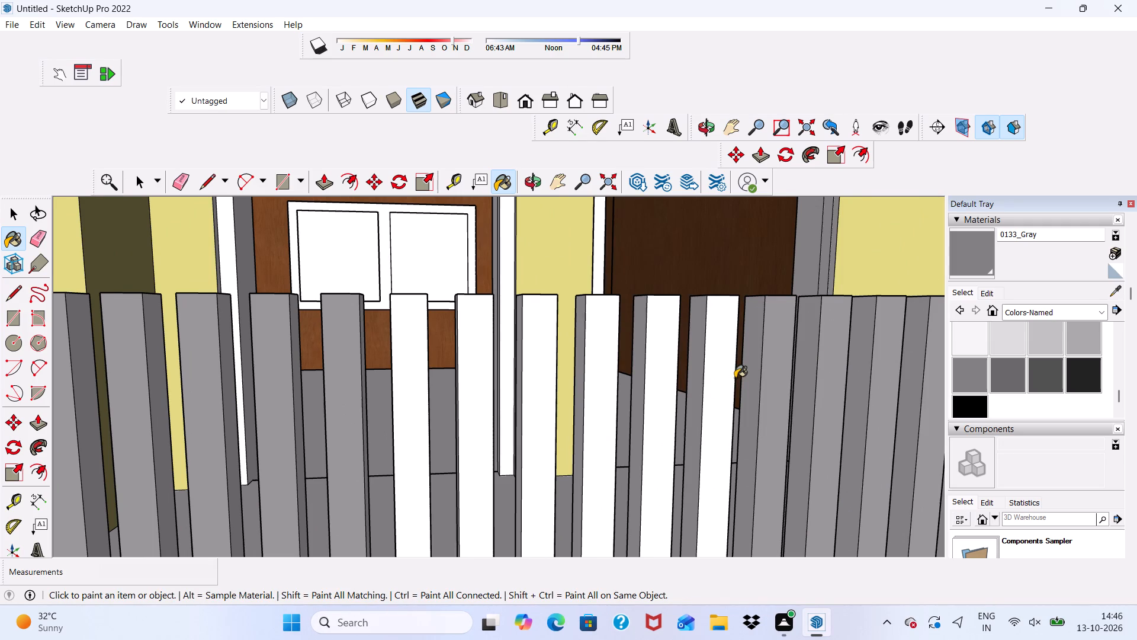
pyautogui.scroll(4, 819, 377)
pyautogui.click(659, 364)
pyautogui.click(587, 373)
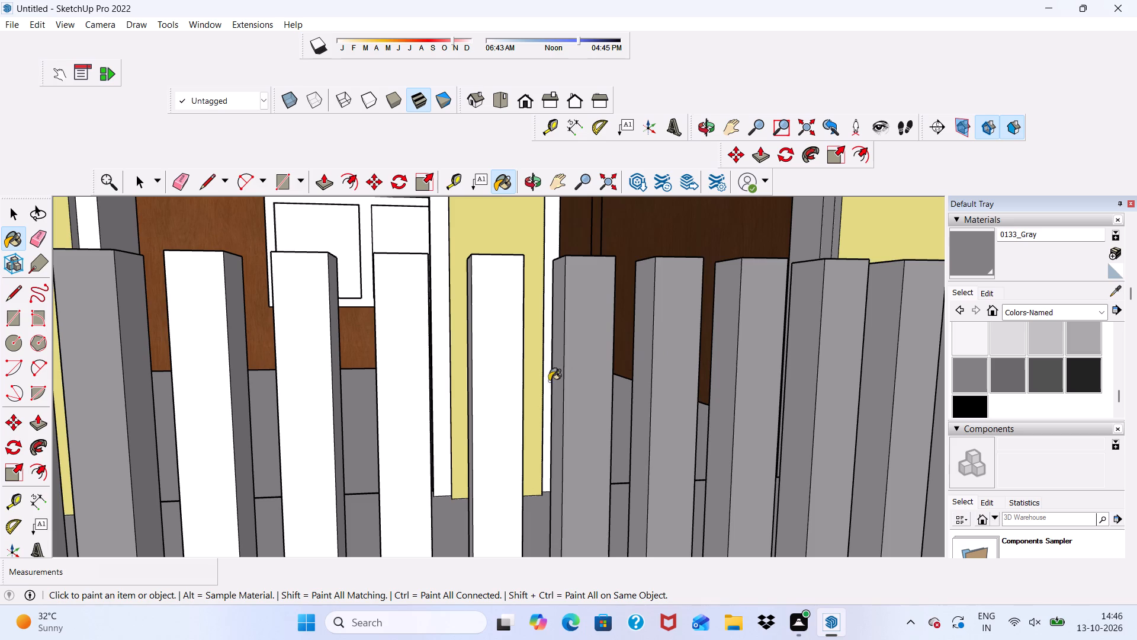
pyautogui.click(516, 383)
pyautogui.click(402, 392)
pyautogui.click(313, 392)
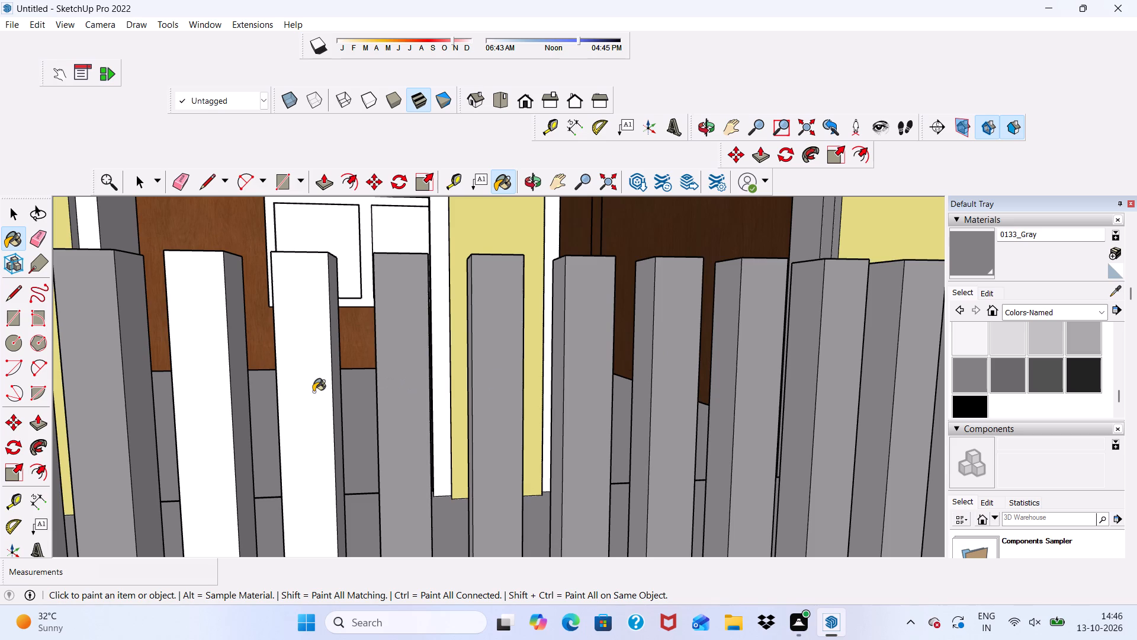
pyautogui.click(203, 404)
# Paint the railing's corner post and the outer faces of the four balusters on its short side return 0133_Gray.
pyautogui.scroll(-13, 210, 402)
pyautogui.moveTo(676, 321); pyautogui.dragTo(724, 417, button='middle')
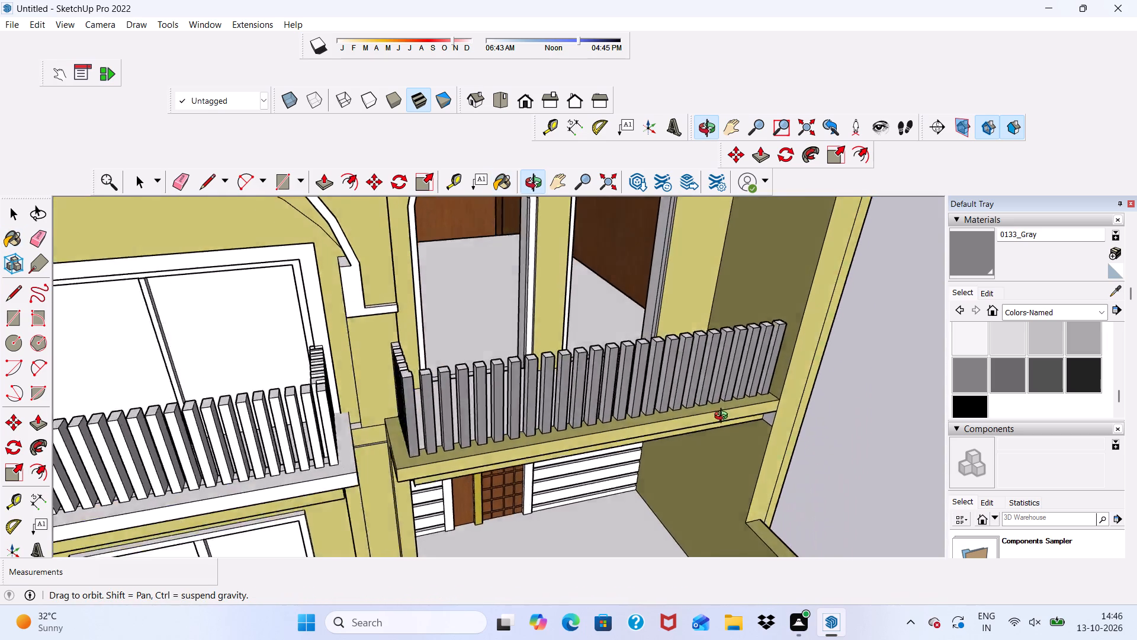
pyautogui.moveTo(724, 417); pyautogui.dragTo(855, 431, button='middle')
pyautogui.scroll(3, 523, 501)
pyautogui.scroll(8, 476, 386)
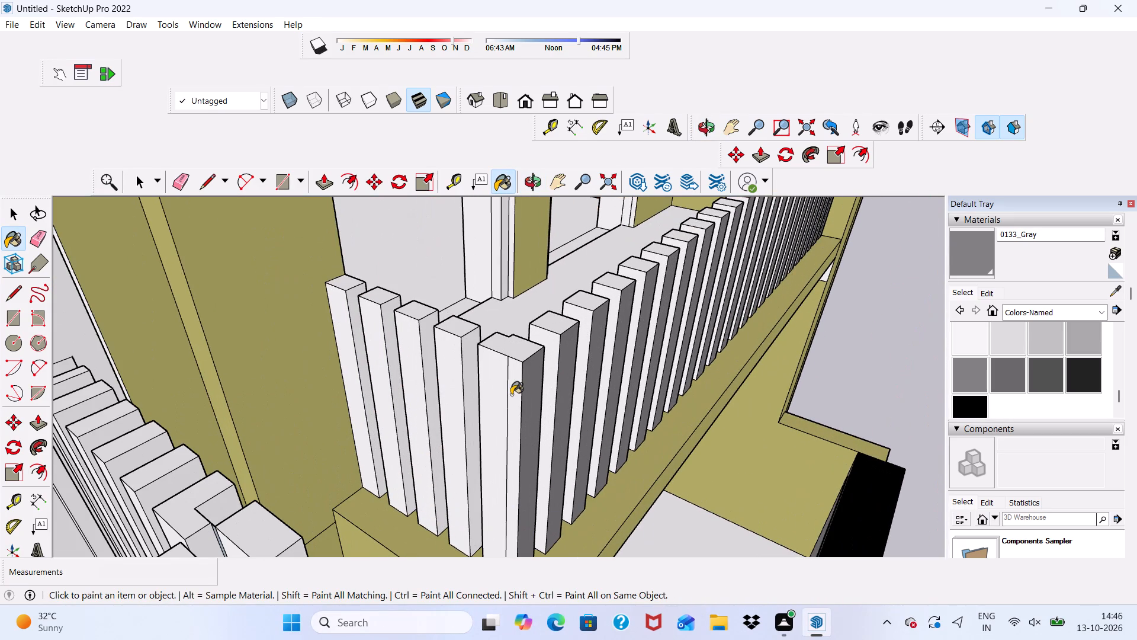
pyautogui.click(511, 395)
pyautogui.click(499, 398)
pyautogui.click(445, 369)
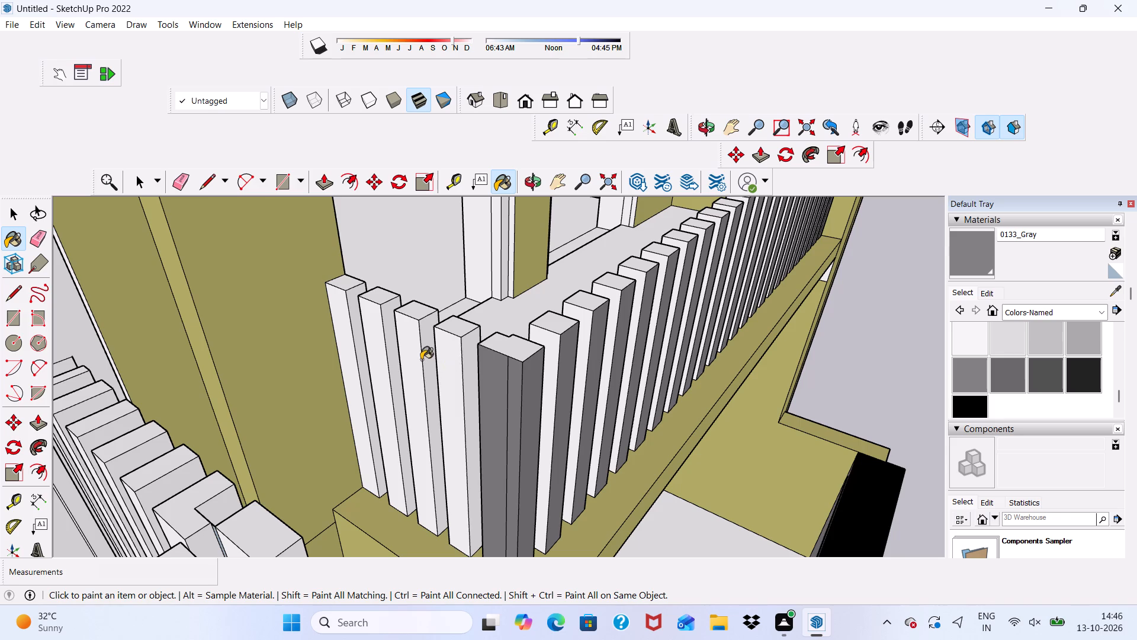
pyautogui.click(421, 360)
pyautogui.click(371, 337)
pyautogui.click(351, 331)
# Paint the exposed side faces and tops of the side-return balusters and the corner post's top 0133_Gray.
pyautogui.scroll(4, 403, 330)
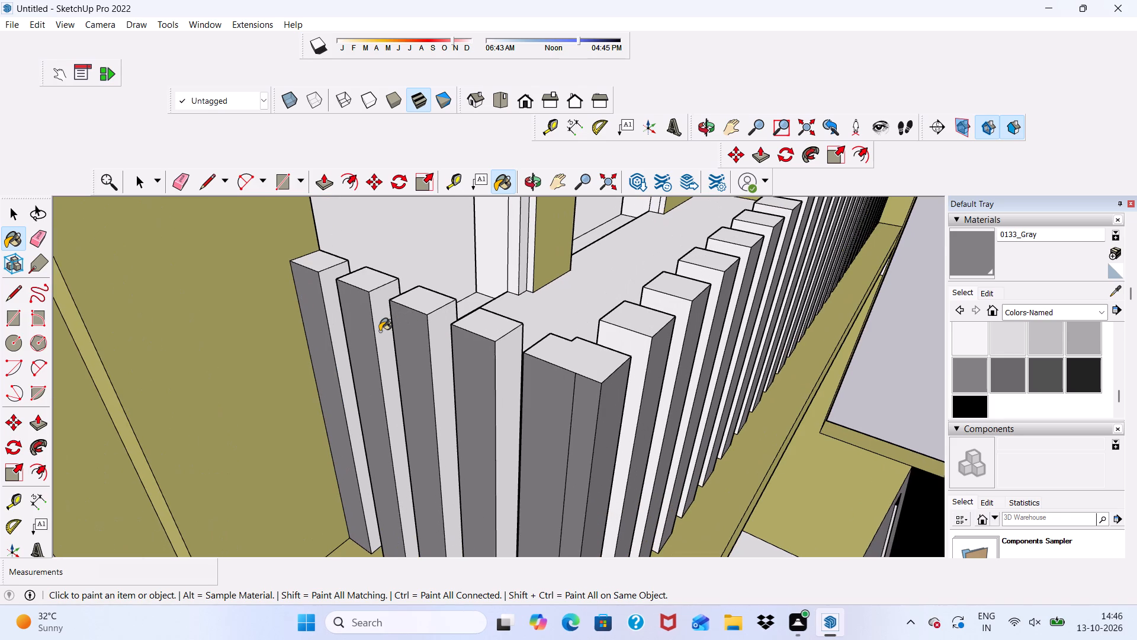
pyautogui.click(380, 331)
pyautogui.click(336, 327)
pyautogui.click(367, 289)
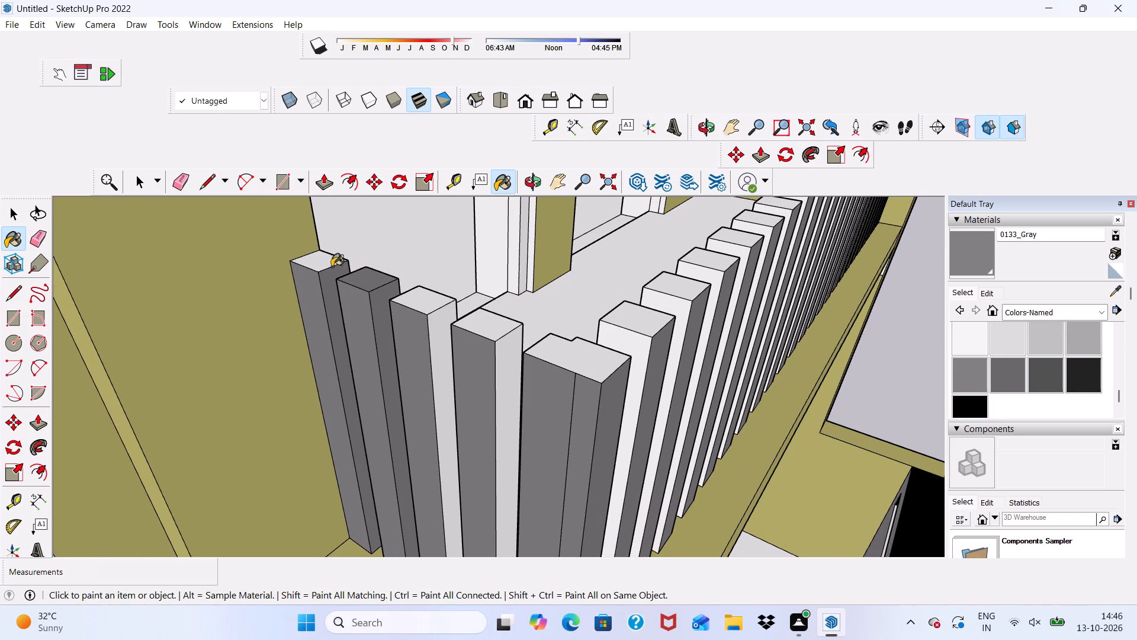
pyautogui.click(326, 264)
pyautogui.click(419, 299)
pyautogui.click(431, 322)
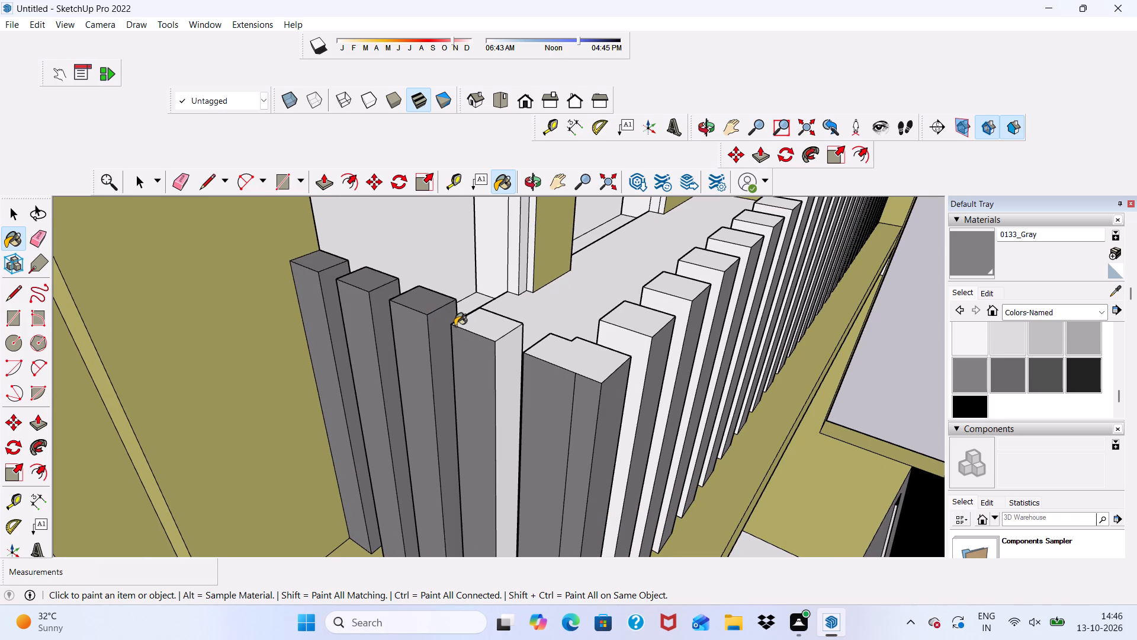
pyautogui.click(469, 328)
pyautogui.click(499, 366)
pyautogui.click(562, 363)
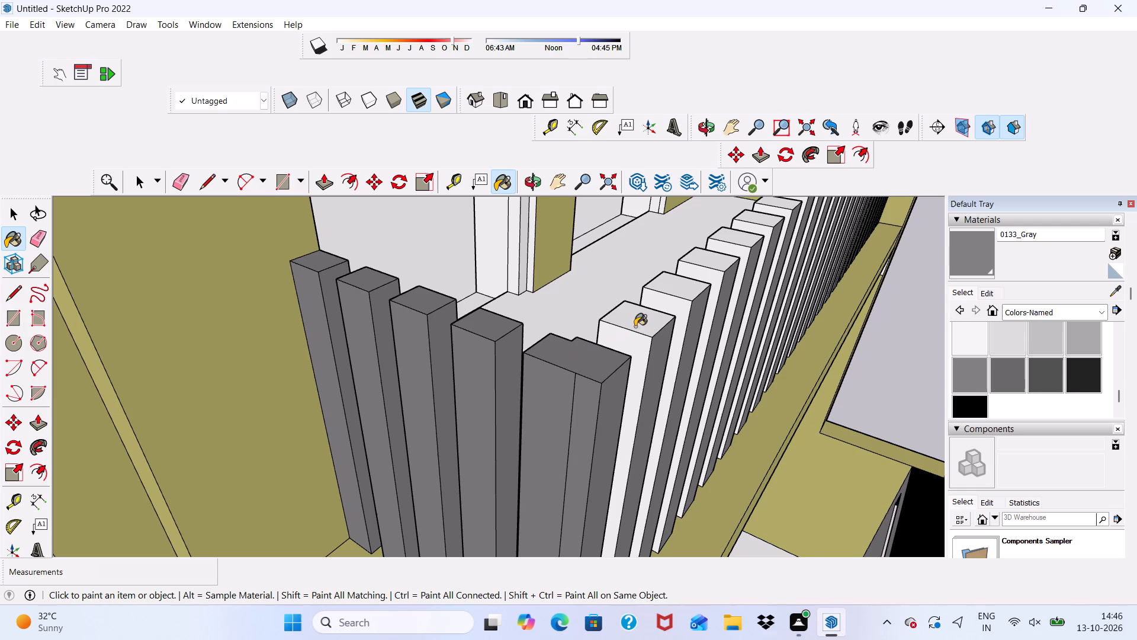
# Paint the tops and exposed side faces of the first five front-row balusters beyond the corner post 0133_Gray.
pyautogui.click(635, 327)
pyautogui.click(639, 347)
pyautogui.click(676, 291)
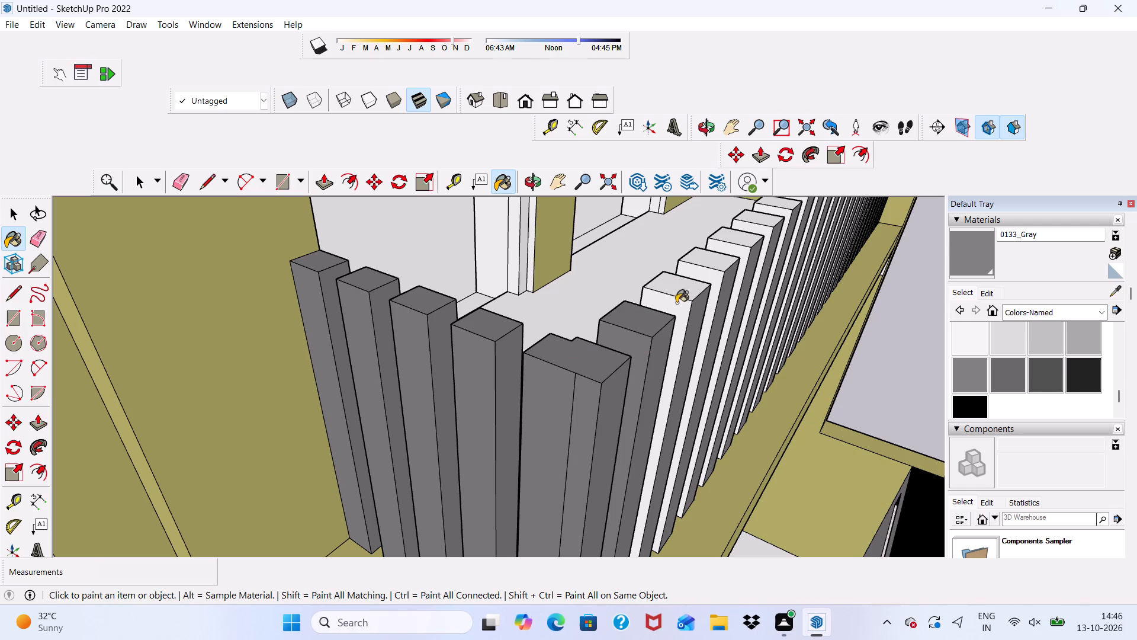
pyautogui.click(676, 315)
pyautogui.click(714, 265)
pyautogui.click(712, 280)
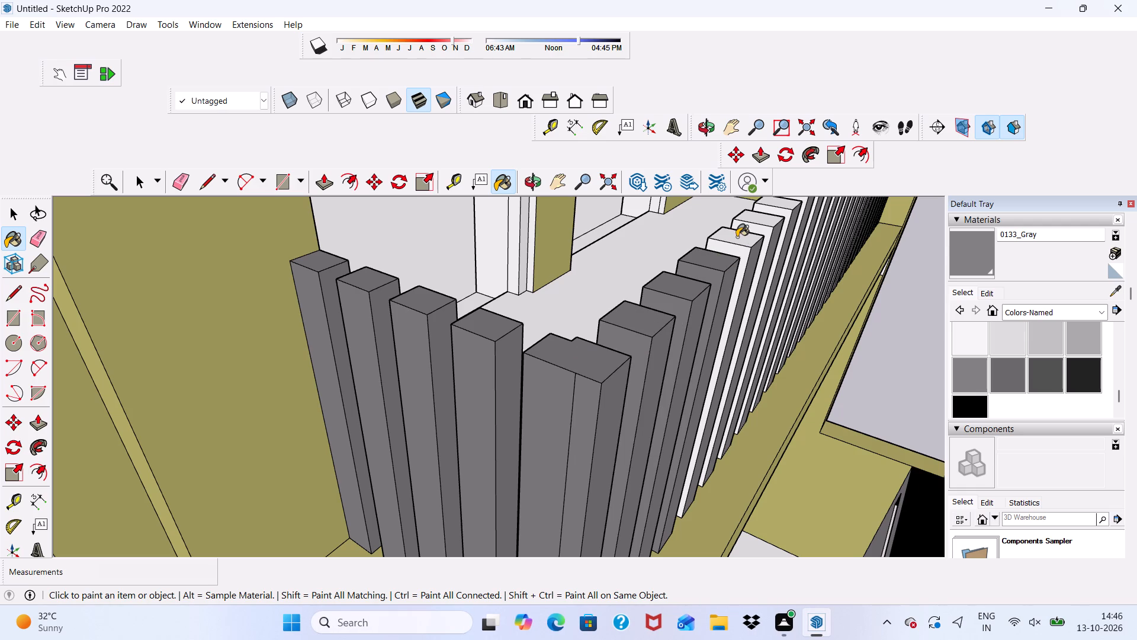
pyautogui.click(737, 237)
pyautogui.click(736, 251)
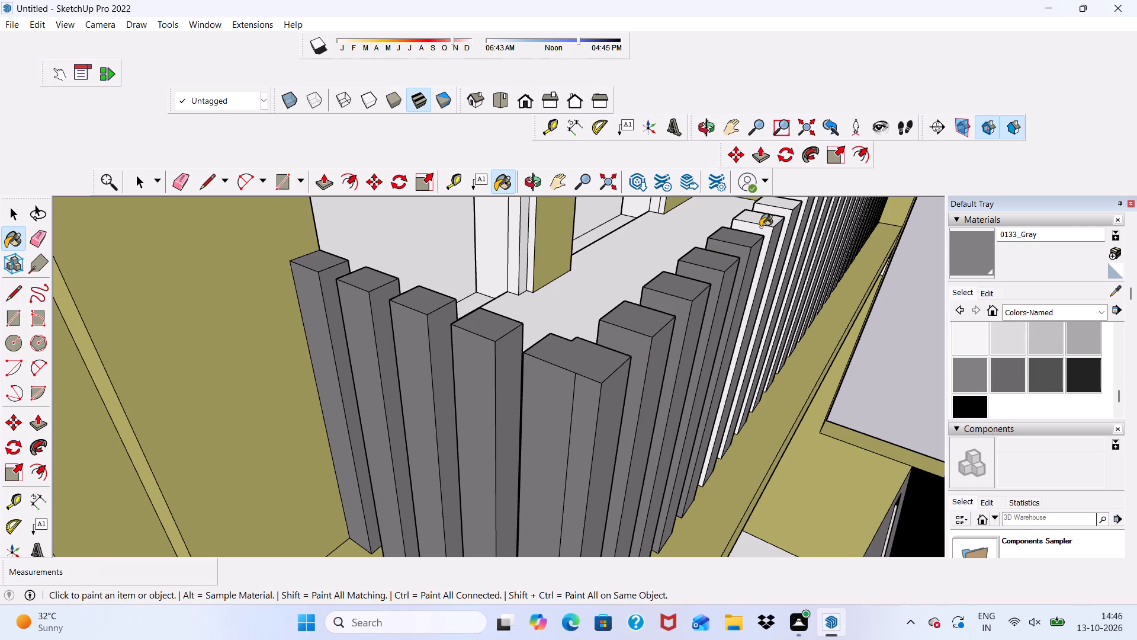
pyautogui.click(769, 225)
pyautogui.click(763, 236)
# Continue along the front row, painting the following balusters' tops and exposed side faces 0133_Gray.
pyautogui.scroll(-5, 687, 268)
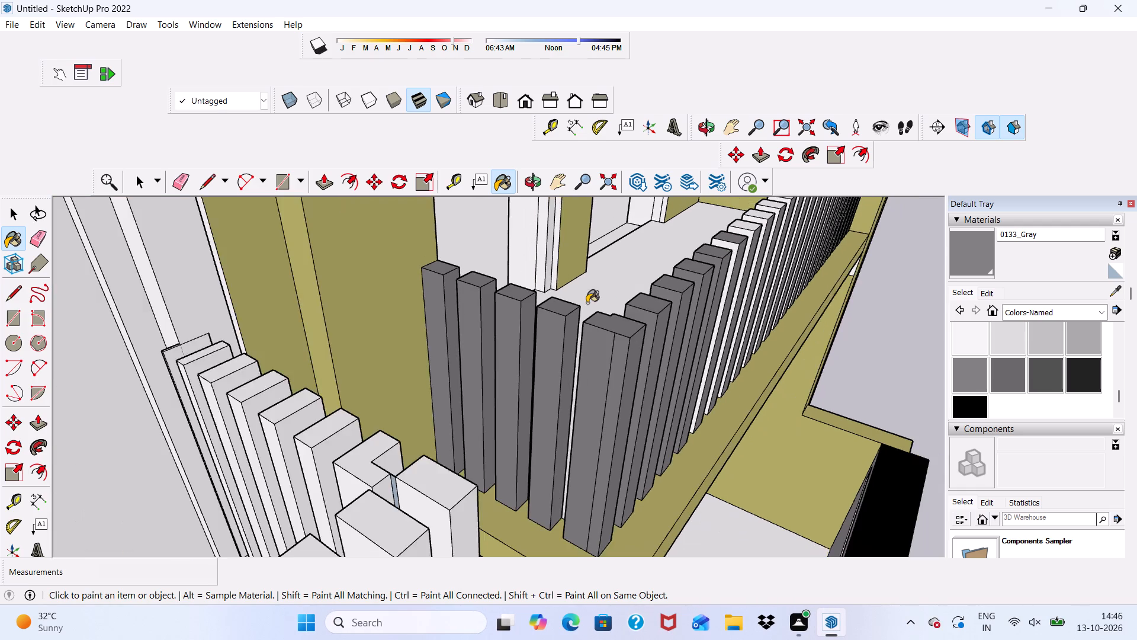
pyautogui.scroll(-3, 587, 303)
pyautogui.scroll(14, 749, 223)
pyautogui.moveTo(566, 337); pyautogui.dragTo(560, 351)
pyautogui.click(559, 359)
pyautogui.click(648, 273)
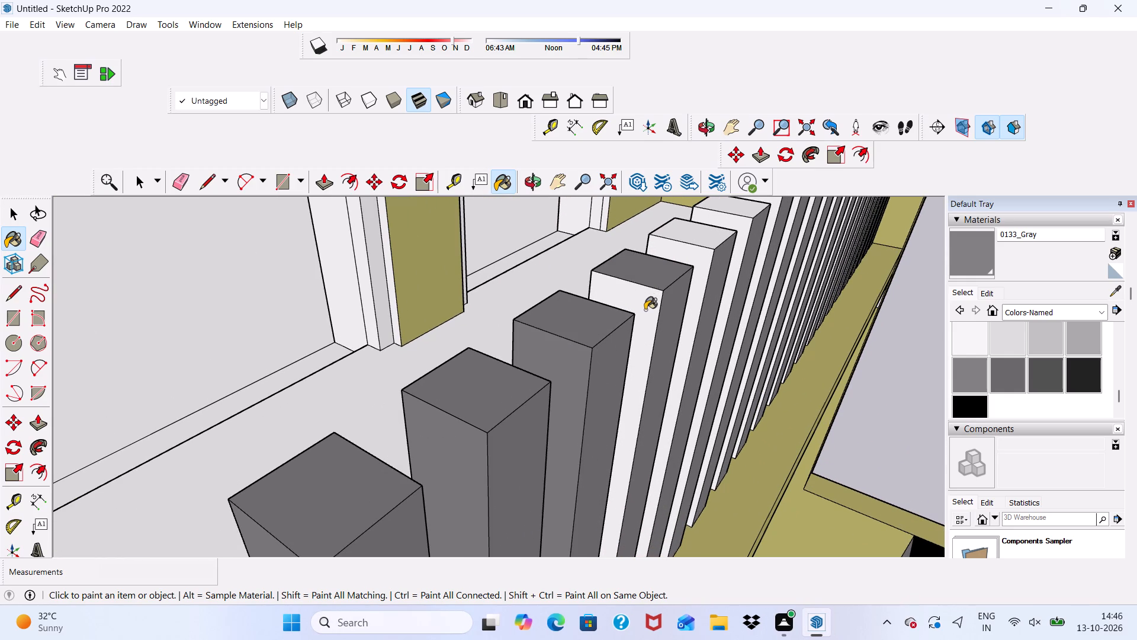
pyautogui.click(645, 310)
pyautogui.click(700, 233)
pyautogui.click(688, 267)
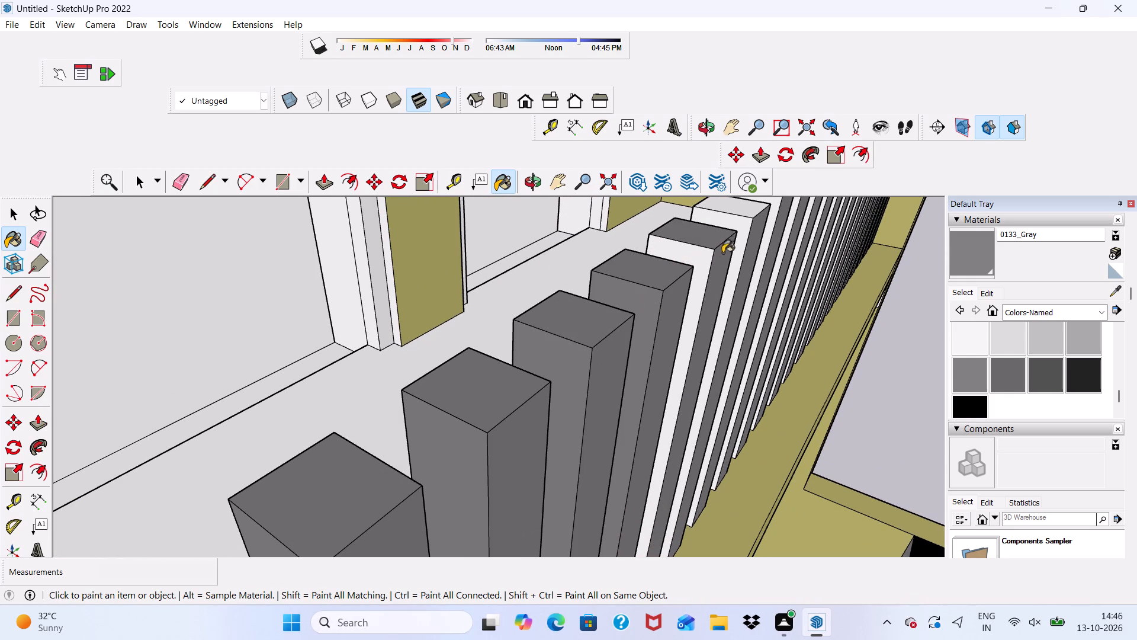
pyautogui.scroll(3, 719, 231)
pyautogui.click(692, 273)
# Paint the tops and exposed side faces of the next two unpainted front-row balusters 0133_Gray.
pyautogui.scroll(-6, 692, 273)
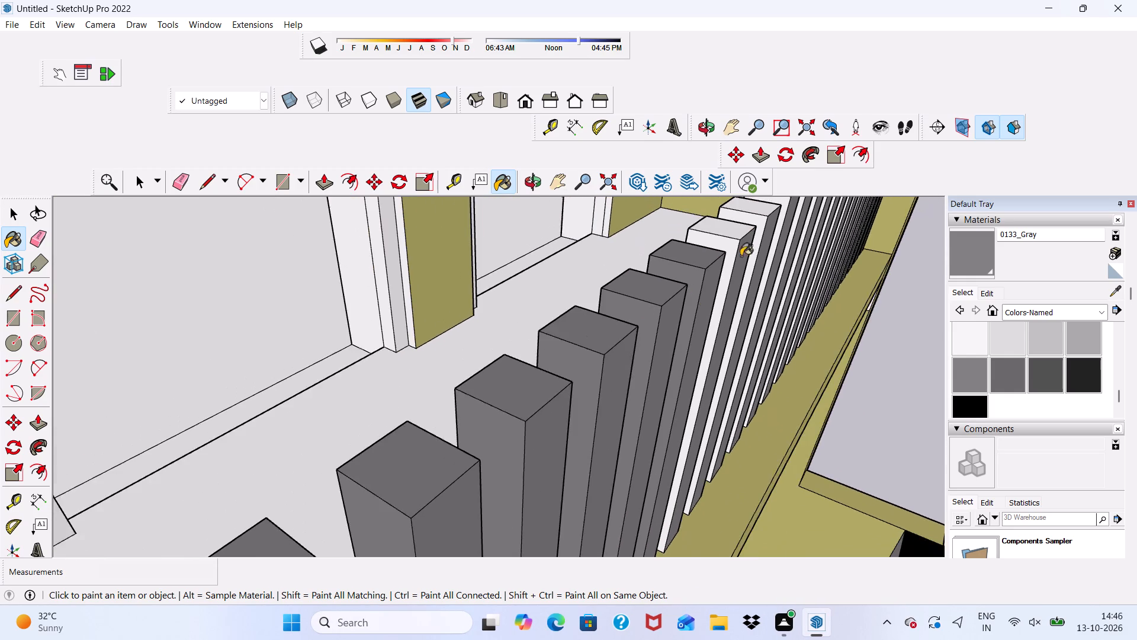
pyautogui.scroll(9, 728, 232)
pyautogui.click(712, 245)
pyautogui.click(719, 302)
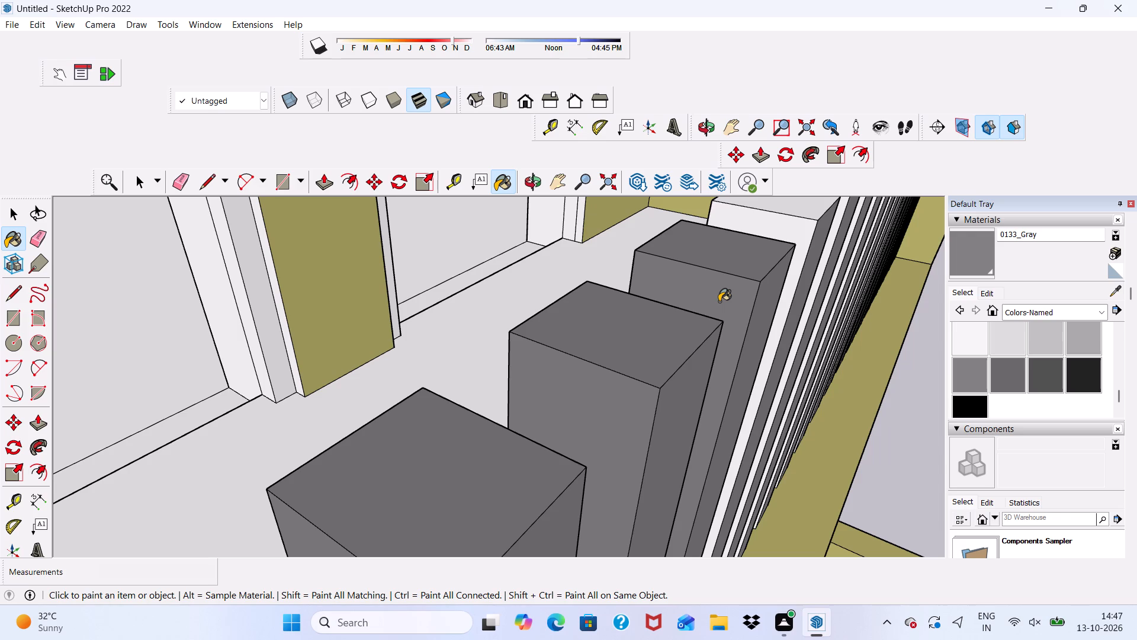
pyautogui.scroll(-7, 688, 343)
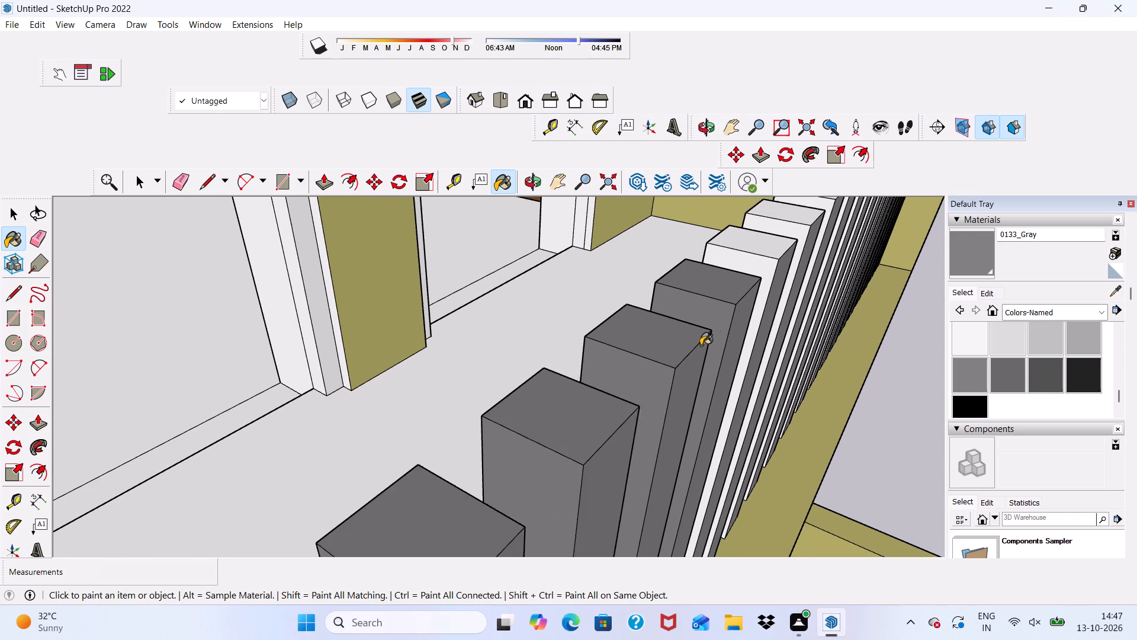
pyautogui.scroll(9, 744, 268)
pyautogui.click(771, 254)
pyautogui.click(730, 280)
pyautogui.scroll(-9, 728, 281)
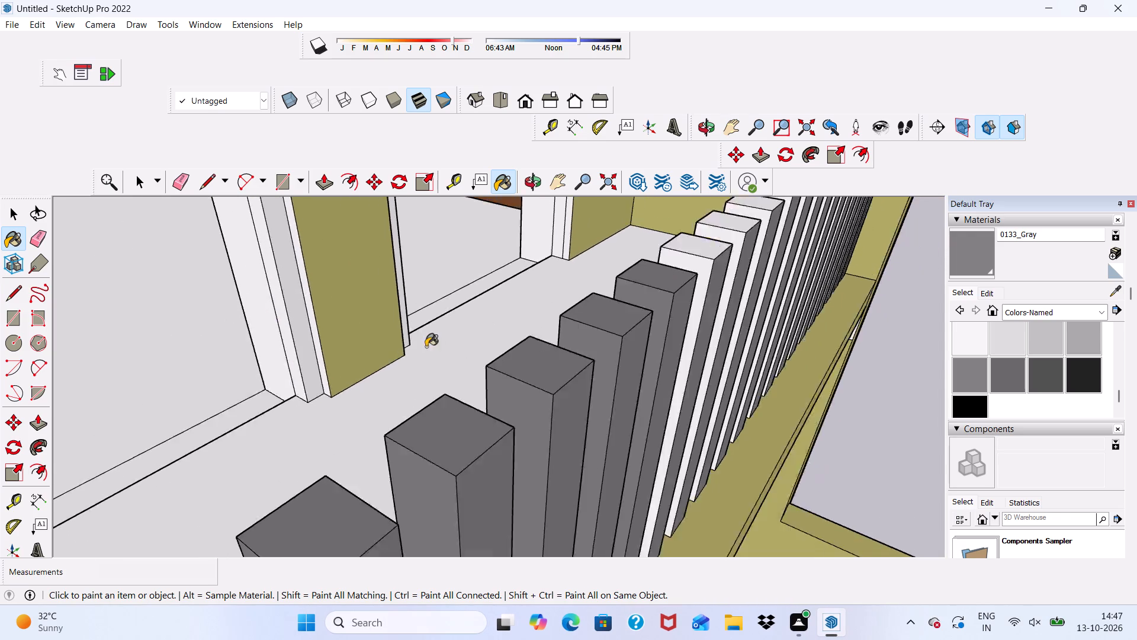
# Paint the tops and exposed side faces of the following four front-row balusters 0133_Gray.
pyautogui.scroll(-11, 426, 347)
pyautogui.scroll(17, 396, 371)
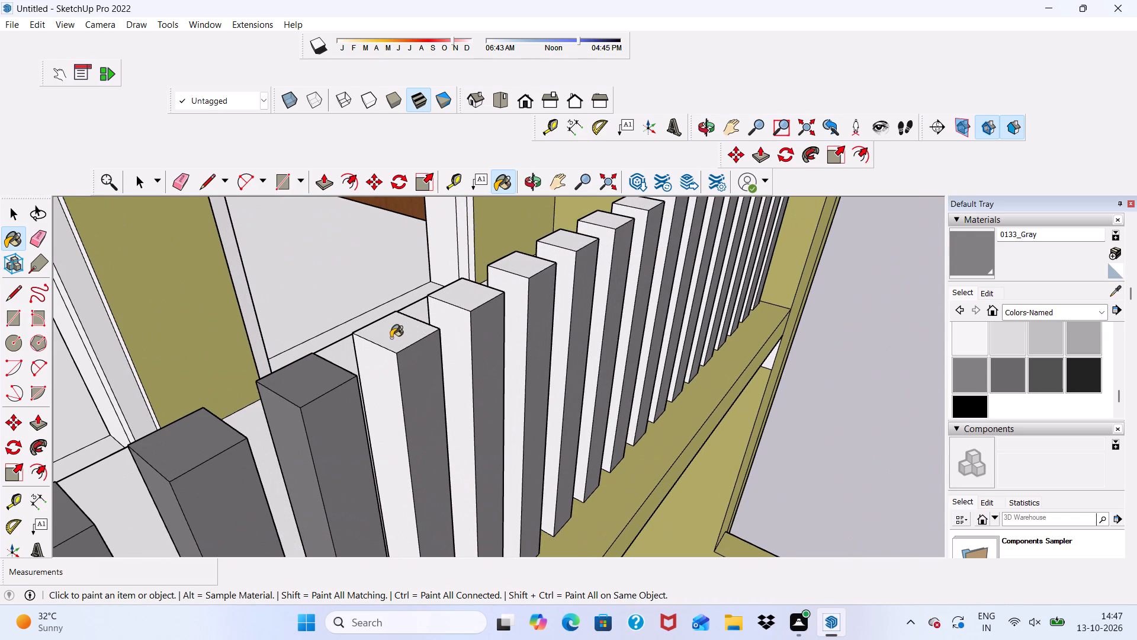
pyautogui.click(391, 338)
pyautogui.moveTo(372, 385); pyautogui.dragTo(377, 385)
pyautogui.click(454, 302)
pyautogui.click(449, 340)
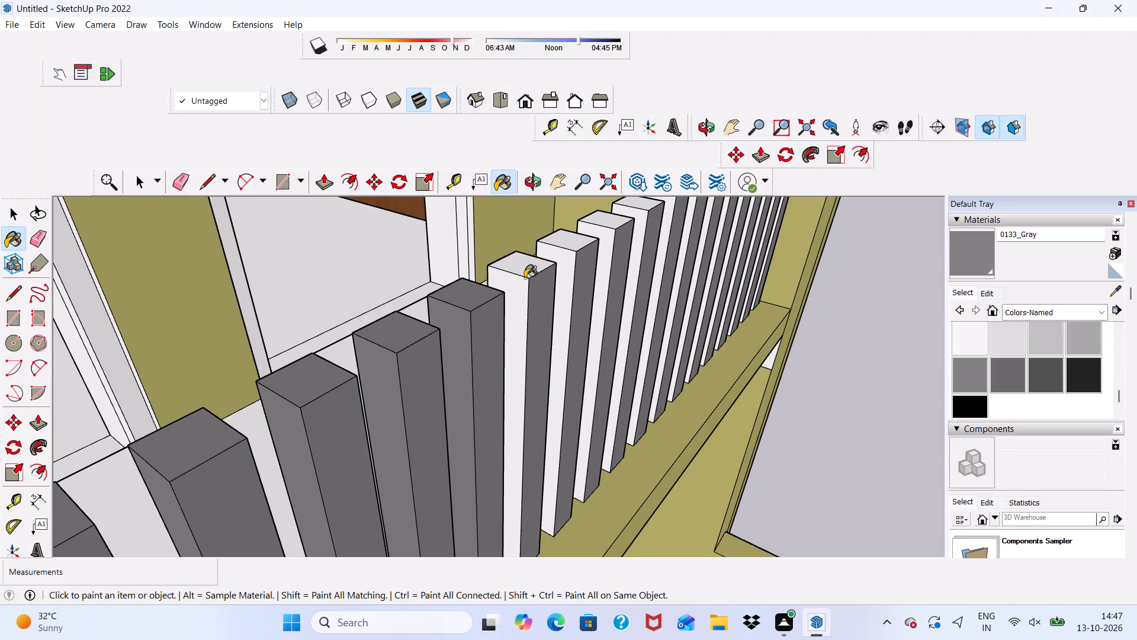
pyautogui.click(522, 270)
pyautogui.click(517, 295)
pyautogui.click(557, 246)
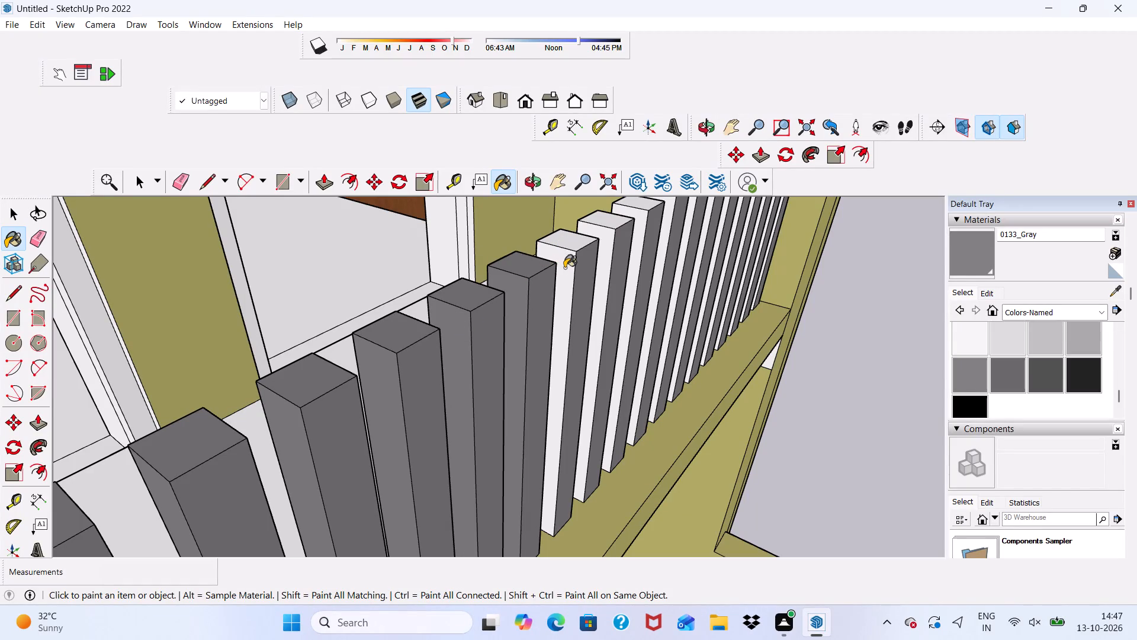
pyautogui.click(566, 255)
pyautogui.click(567, 245)
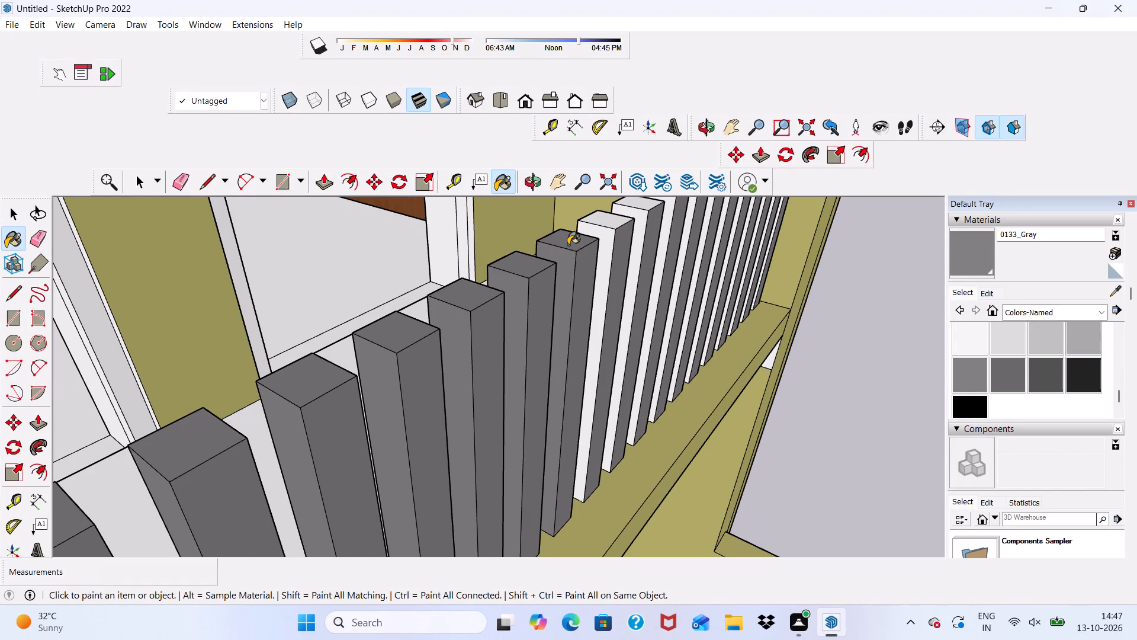
# Paint the tops and lighter side faces of the next three balusters around the middle of the front row 0133_Gray.
pyautogui.scroll(-3, 568, 245)
pyautogui.scroll(-5, 671, 254)
pyautogui.moveTo(669, 257); pyautogui.dragTo(455, 332, button='middle')
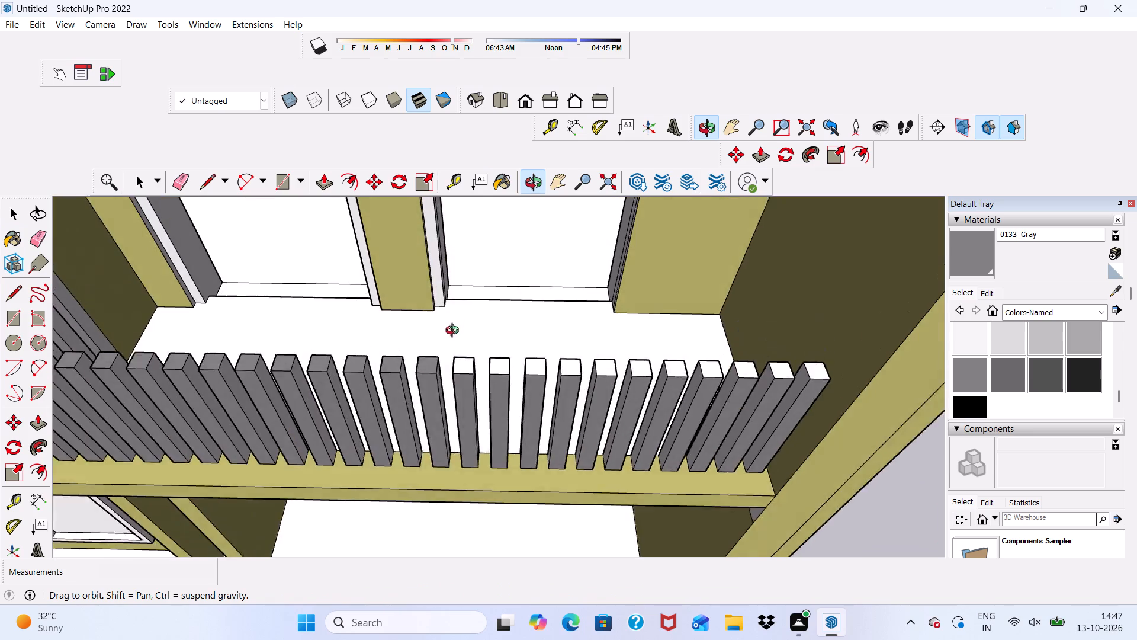
pyautogui.moveTo(455, 332); pyautogui.dragTo(532, 277, button='middle')
pyautogui.scroll(9, 542, 286)
pyautogui.click(525, 287)
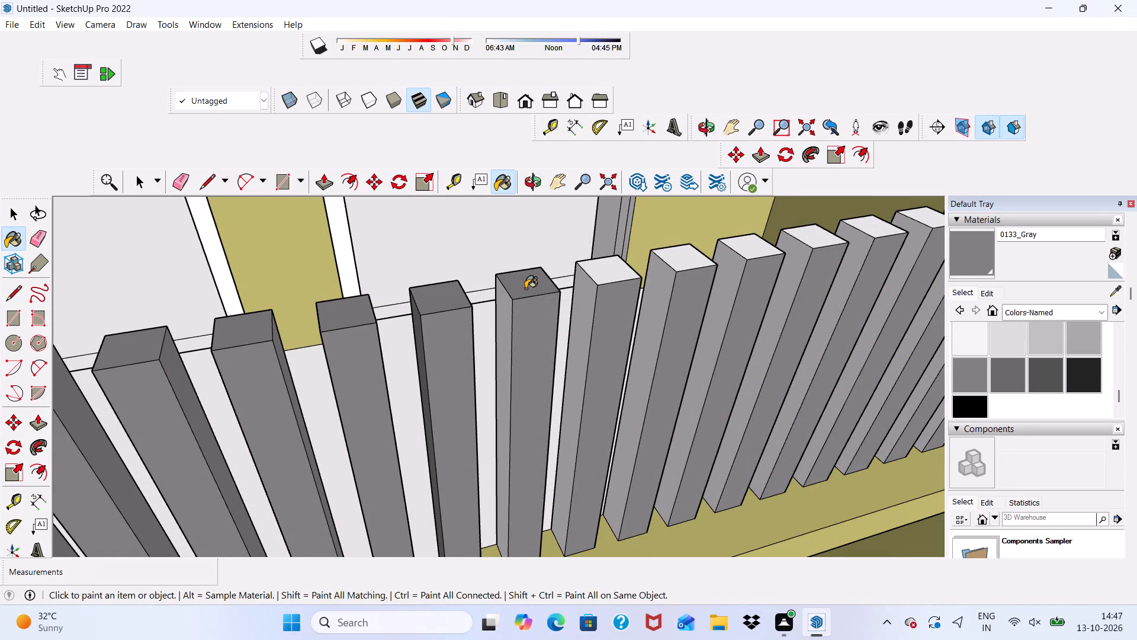
pyautogui.scroll(3, 526, 321)
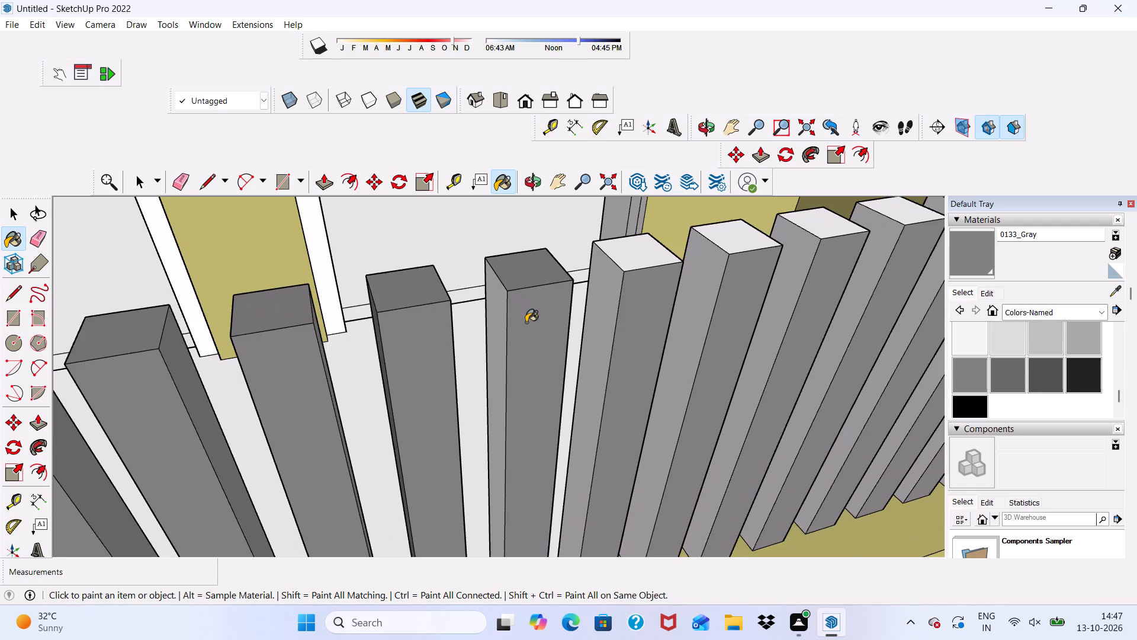
pyautogui.scroll(-6, 526, 322)
pyautogui.scroll(8, 565, 317)
pyautogui.scroll(-6, 626, 276)
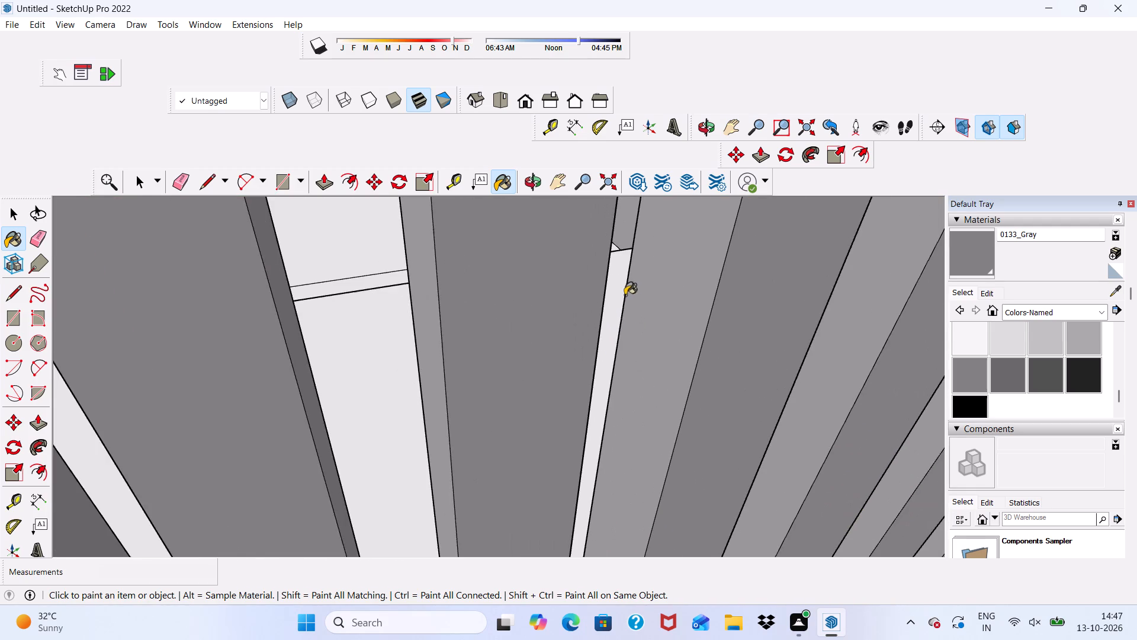
pyautogui.scroll(-6, 625, 295)
pyautogui.click(650, 285)
pyautogui.scroll(-10, 614, 305)
pyautogui.scroll(6, 608, 300)
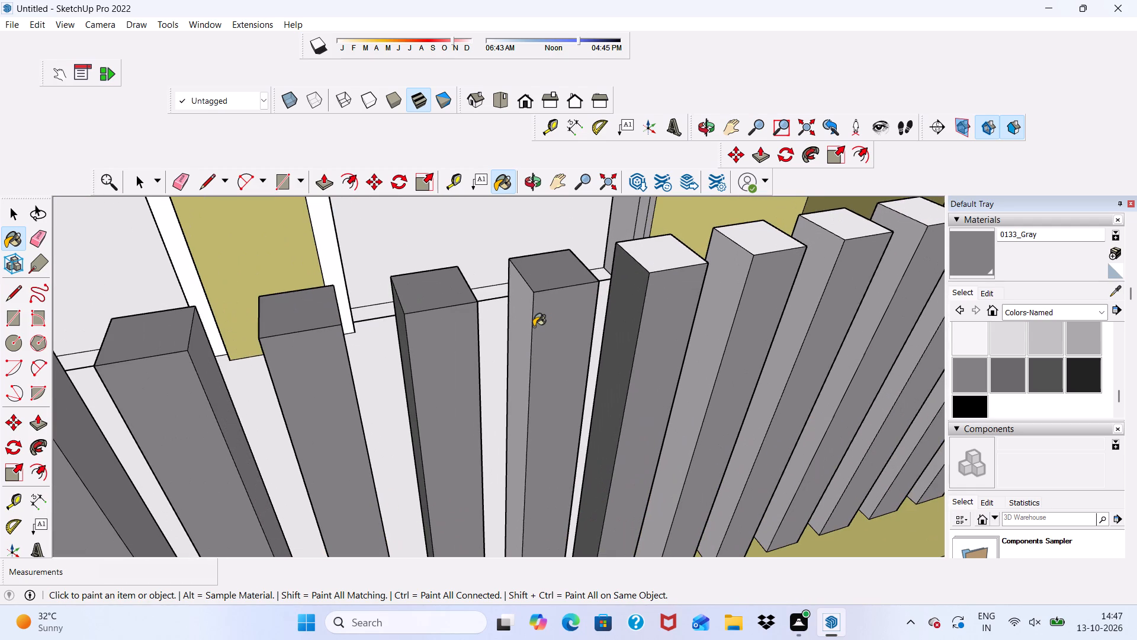
pyautogui.click(523, 333)
pyautogui.scroll(3, 626, 296)
pyautogui.click(661, 243)
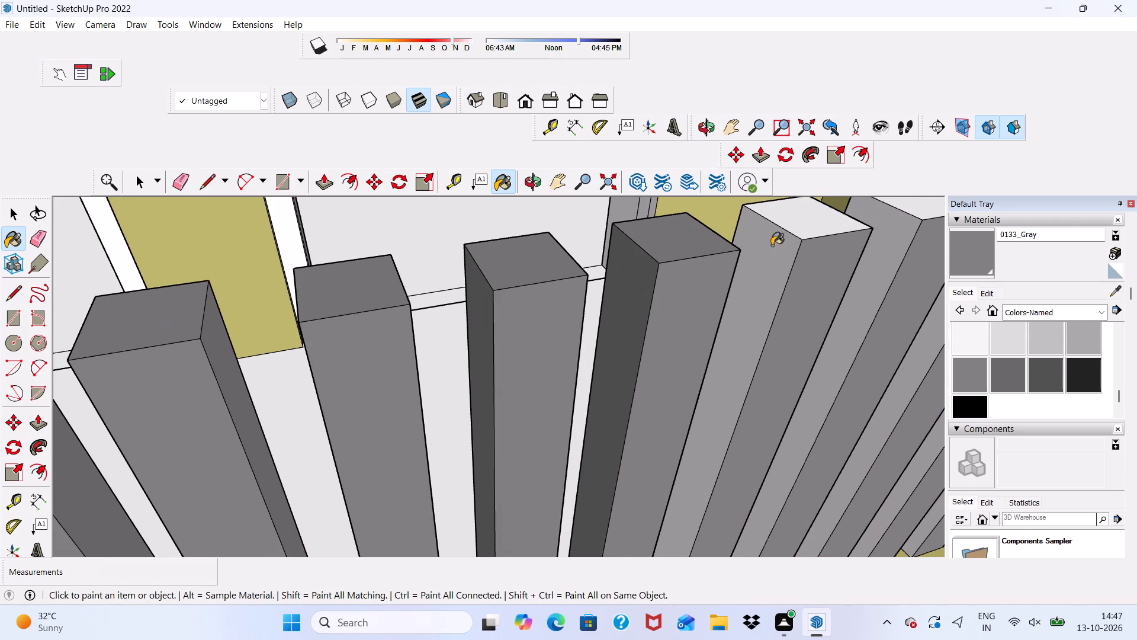
pyautogui.moveTo(800, 245); pyautogui.dragTo(786, 251)
pyautogui.click(801, 236)
pyautogui.scroll(-13, 740, 311)
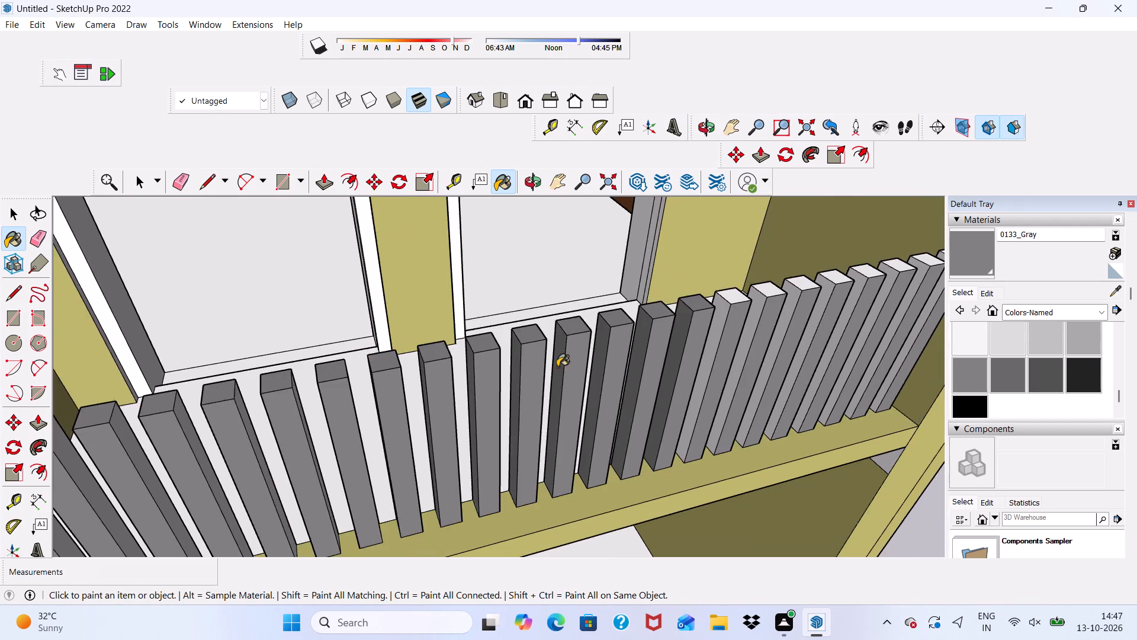
# Paint the tops and exposed side faces of the next three front-row balusters 0133_Gray.
pyautogui.moveTo(557, 367); pyautogui.dragTo(628, 434, button='middle')
pyautogui.scroll(5, 674, 356)
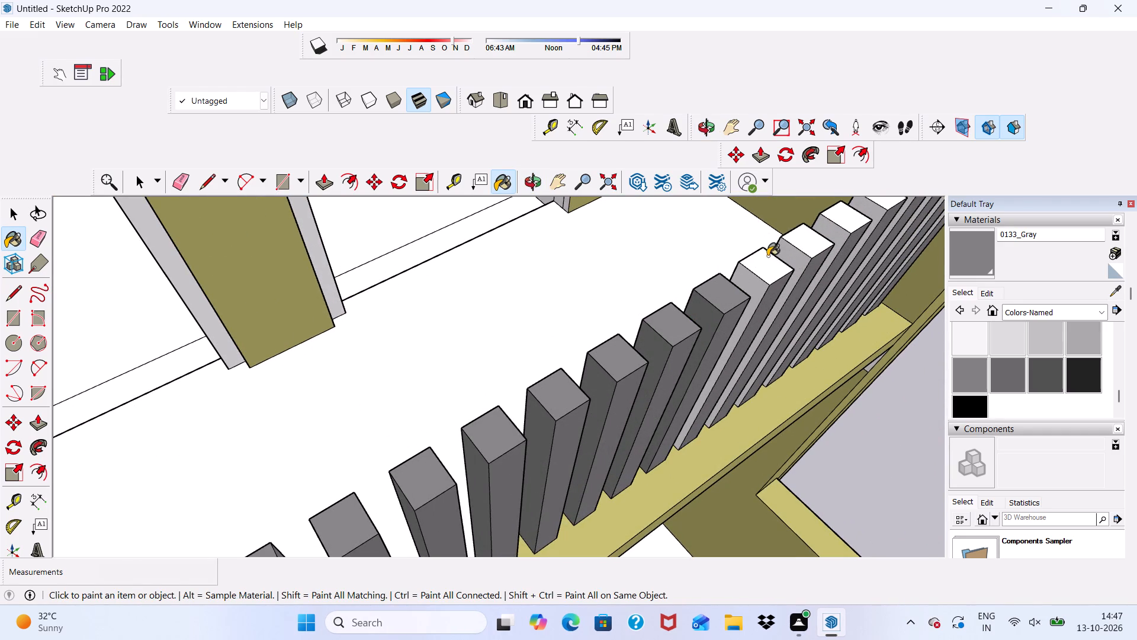
pyautogui.click(767, 267)
pyautogui.click(753, 284)
pyautogui.click(804, 243)
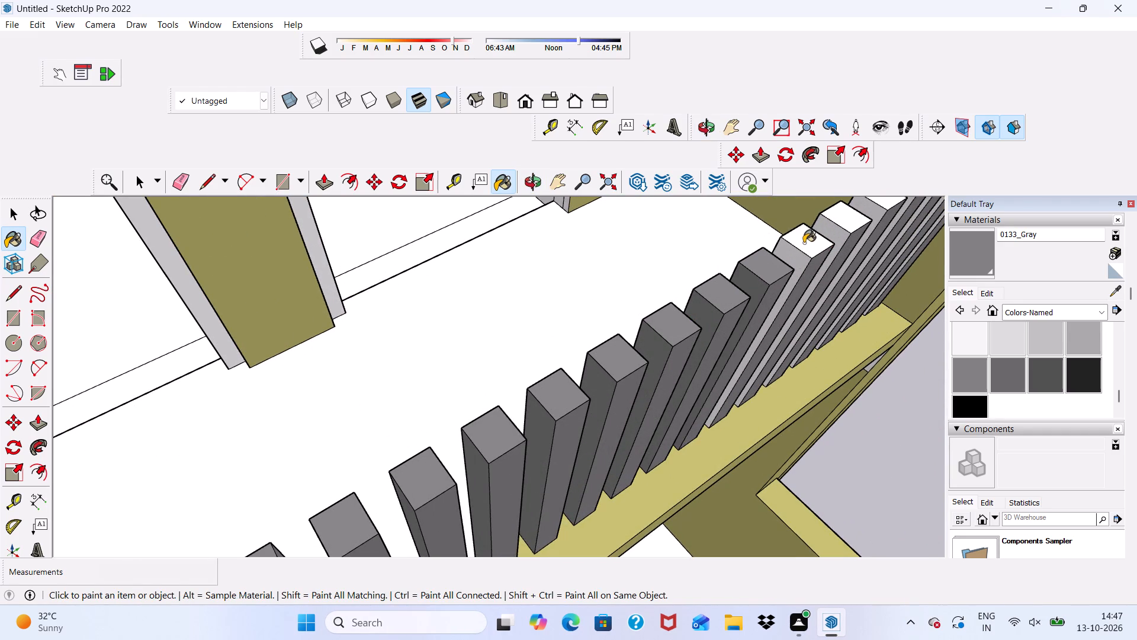
pyautogui.click(792, 277)
pyautogui.click(843, 227)
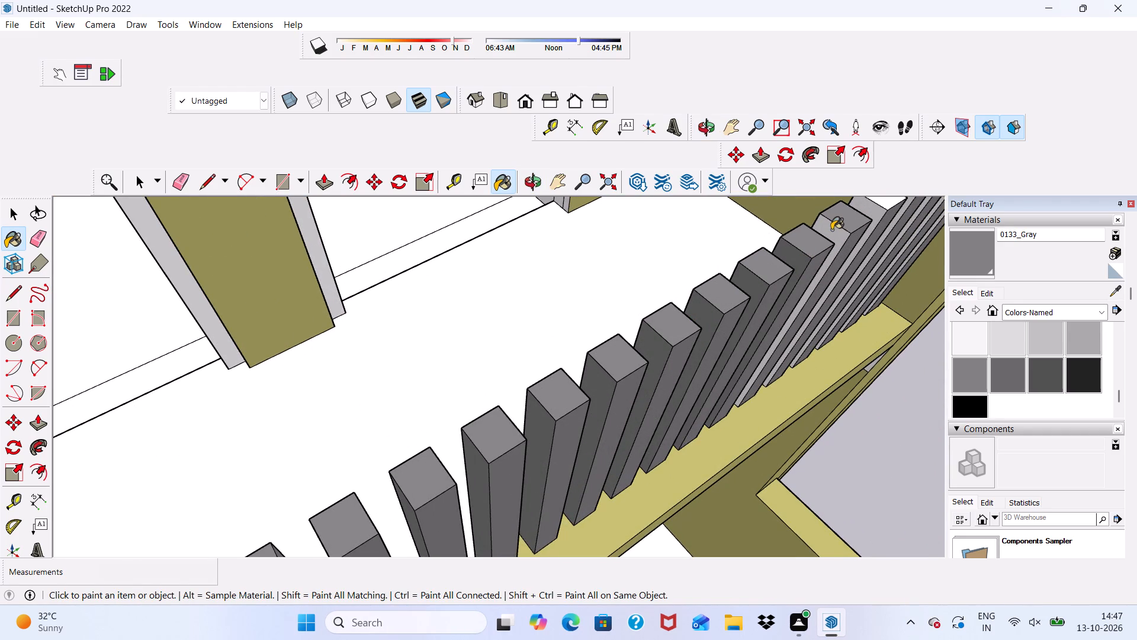
pyautogui.click(831, 230)
# Paint the tops and exposed side faces of three more balusters towards the end wall 0133_Gray.
pyautogui.scroll(-11, 690, 292)
pyautogui.scroll(13, 592, 362)
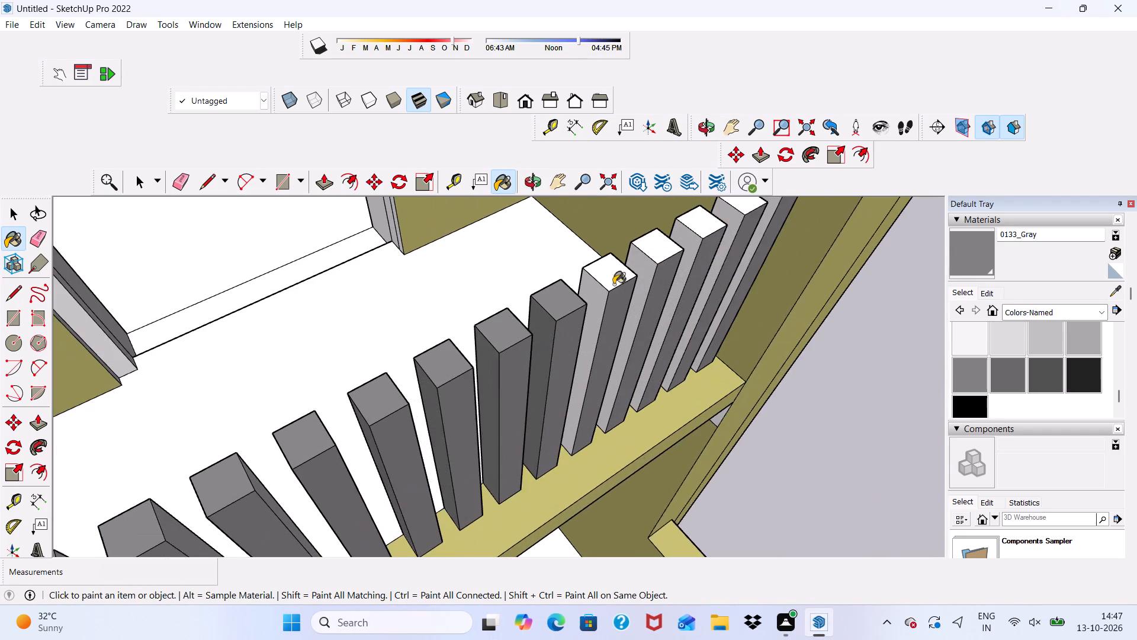
pyautogui.scroll(2, 614, 284)
pyautogui.click(611, 265)
pyautogui.click(580, 287)
pyautogui.click(666, 233)
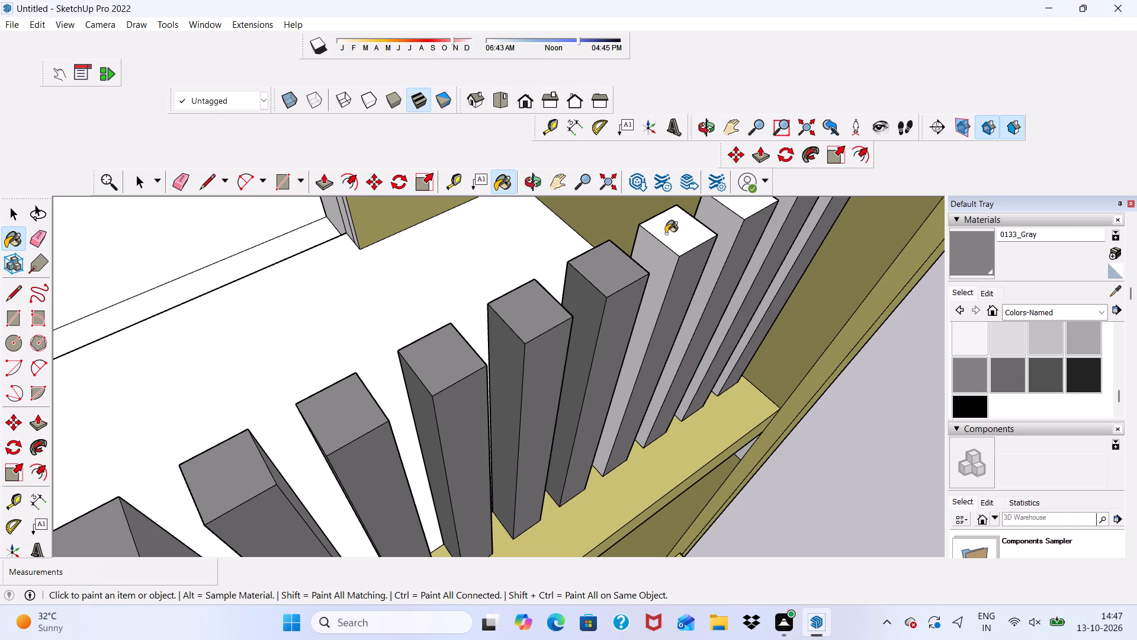
pyautogui.click(654, 260)
pyautogui.moveTo(743, 206); pyautogui.dragTo(736, 209)
pyautogui.click(712, 226)
# Paint the tops and exposed side faces of the last two front-row balusters beside the end wall 0133_Gray.
pyautogui.scroll(-6, 660, 295)
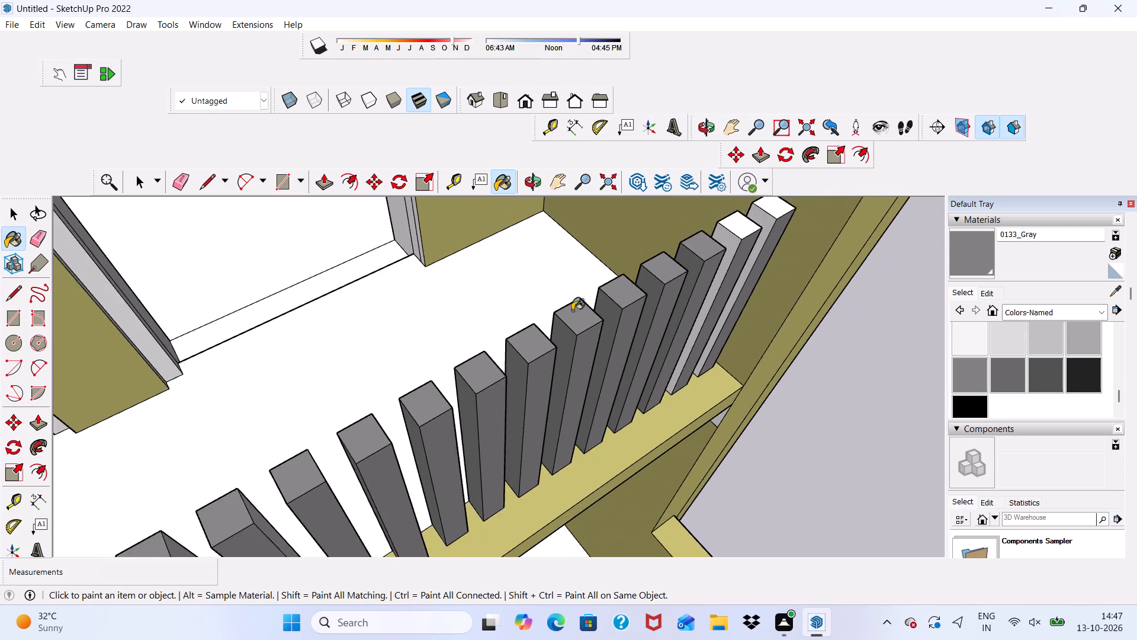
pyautogui.scroll(-4, 572, 311)
pyautogui.scroll(9, 702, 327)
pyautogui.click(687, 247)
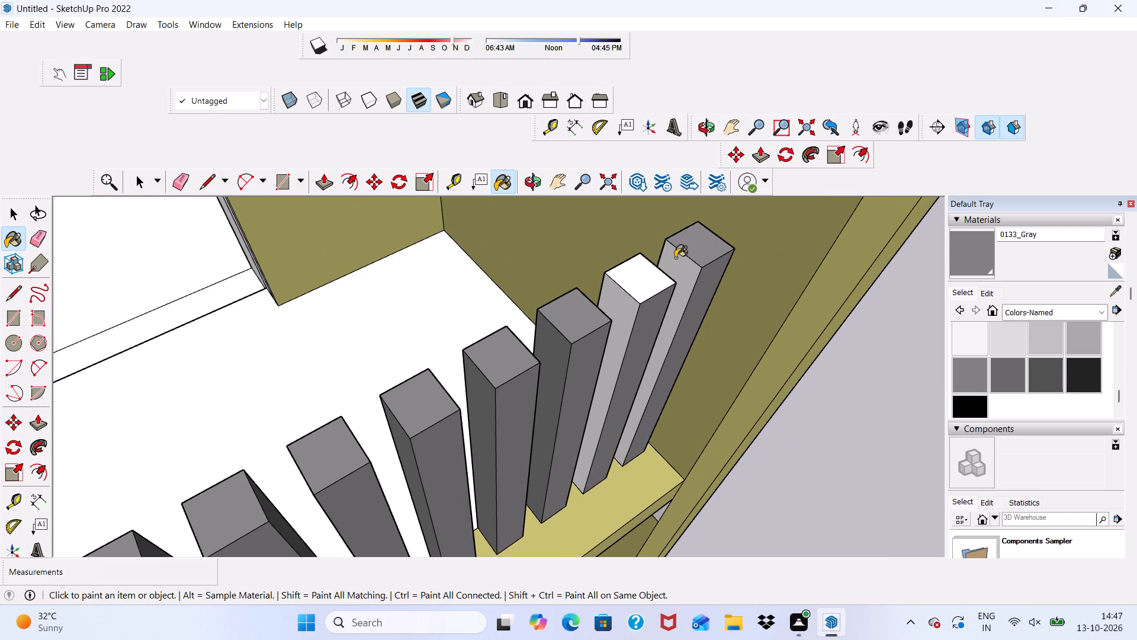
pyautogui.click(675, 258)
pyautogui.click(650, 283)
pyautogui.click(623, 318)
# Paint the unpainted opposite side faces, facing the end wall, of the balusters in the end-wall part of the front row 0133_Gray.
pyautogui.scroll(-6, 627, 316)
pyautogui.scroll(2, 758, 263)
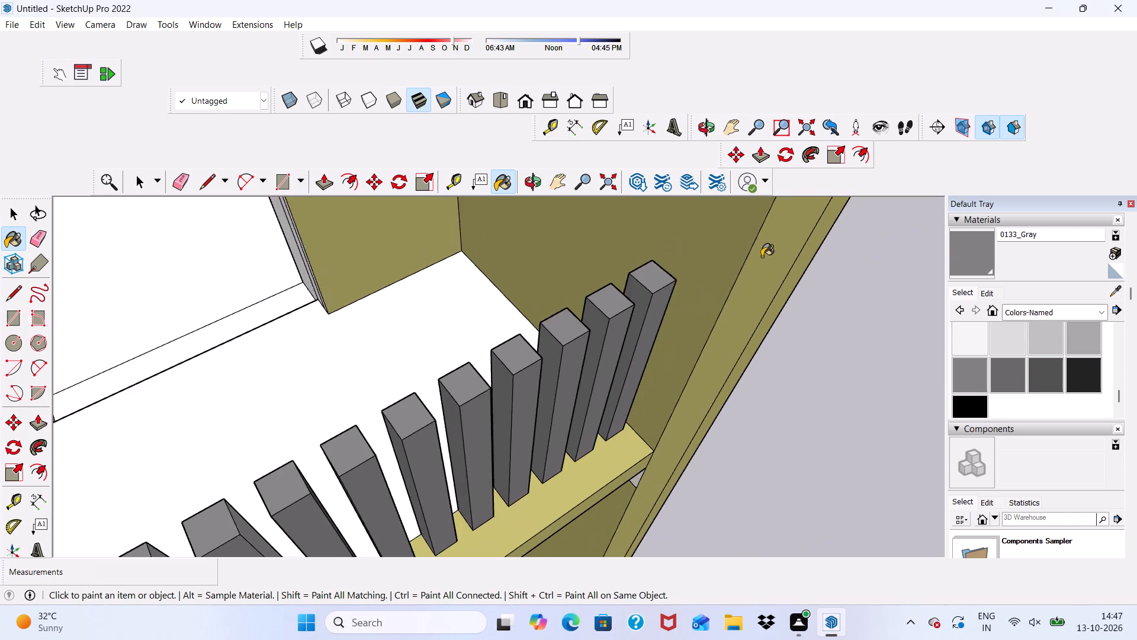
pyautogui.scroll(-5, 762, 252)
pyautogui.moveTo(773, 377); pyautogui.dragTo(538, 348, button='middle')
pyautogui.scroll(10, 310, 300)
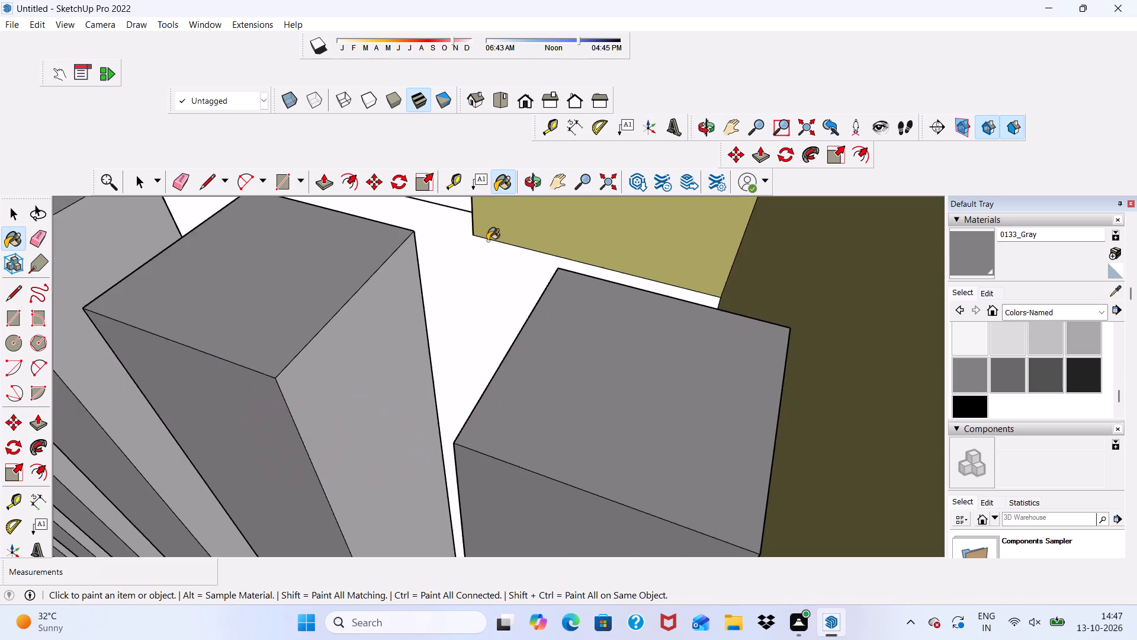
pyautogui.scroll(3, 450, 324)
pyautogui.scroll(-4, 359, 333)
pyautogui.scroll(-6, 606, 309)
pyautogui.scroll(1, 757, 304)
pyautogui.scroll(-17, 782, 286)
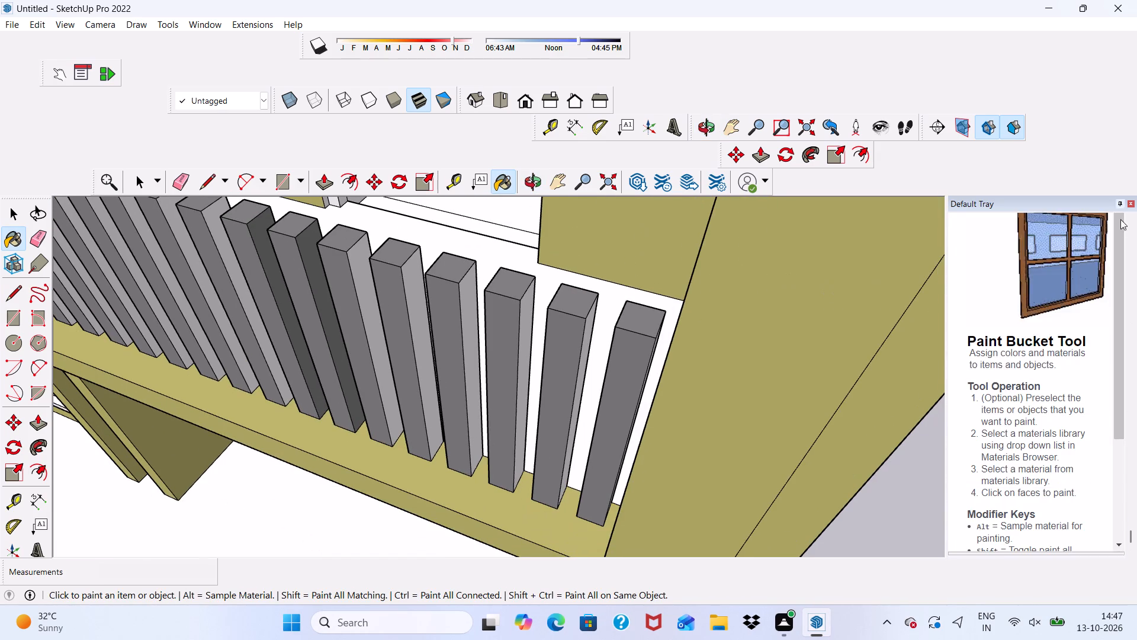
pyautogui.scroll(-3, 1120, 219)
pyautogui.click(224, 255)
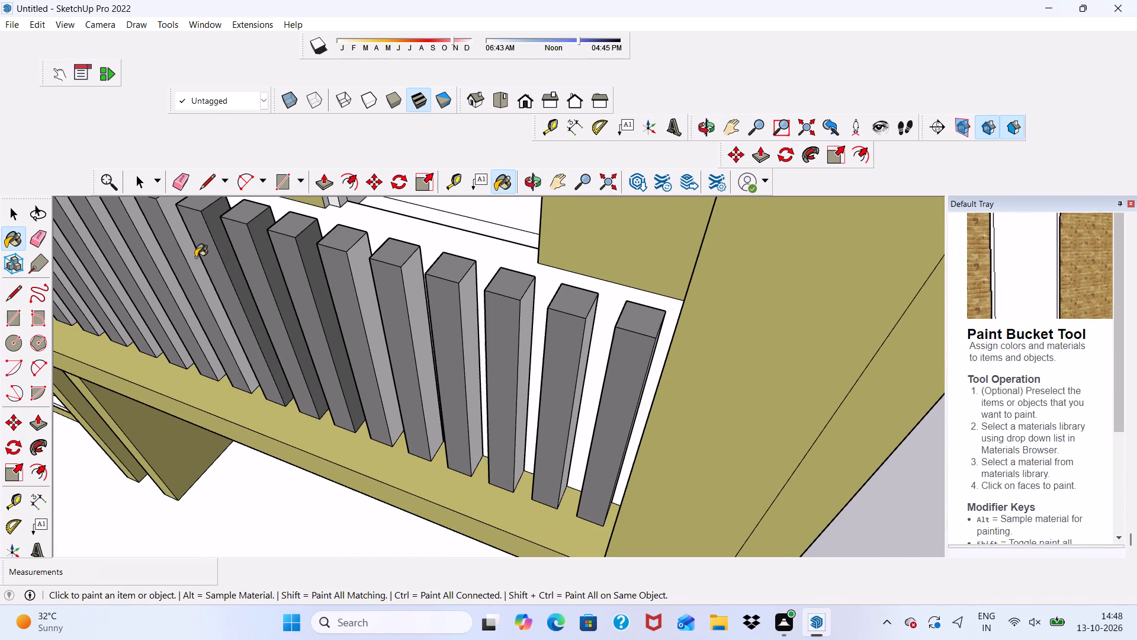
pyautogui.click(191, 255)
pyautogui.click(358, 291)
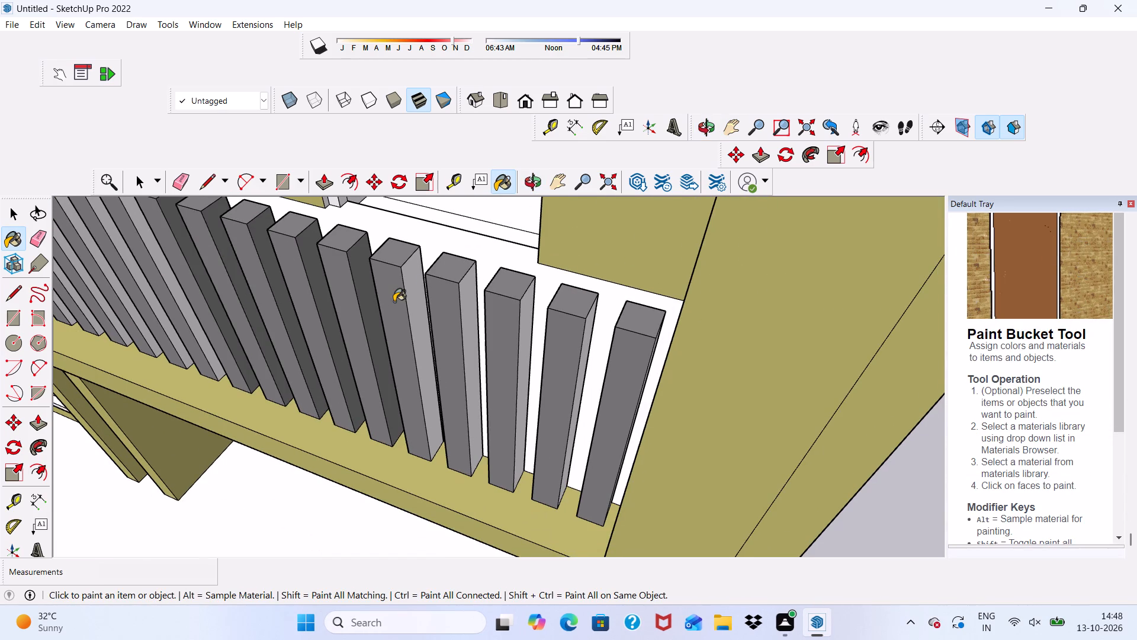
pyautogui.click(411, 296)
pyautogui.click(467, 324)
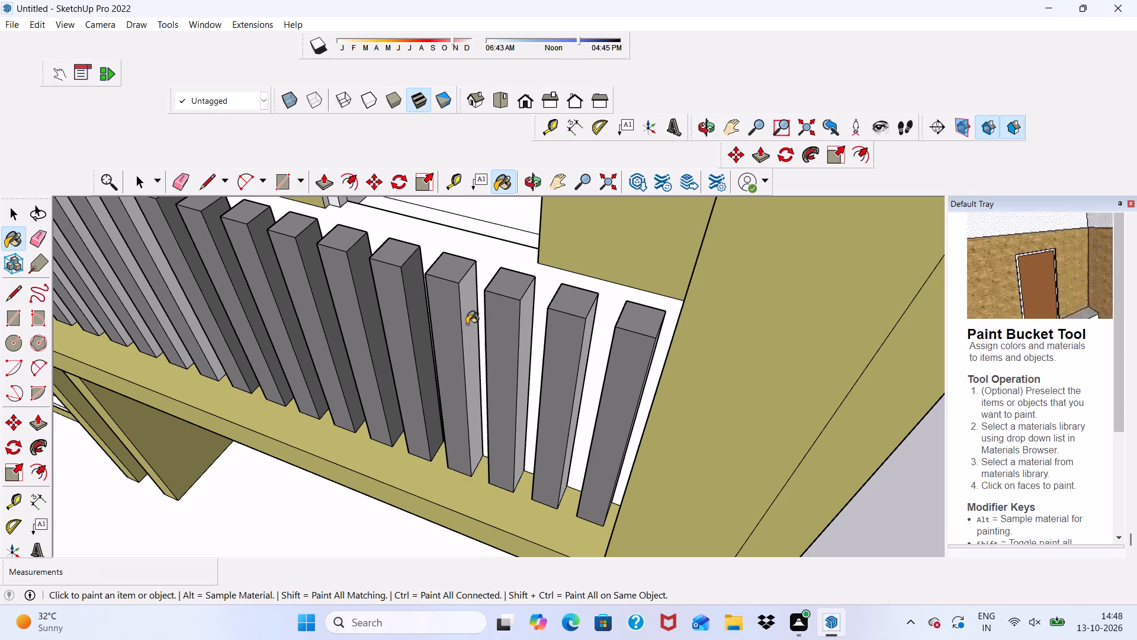
pyautogui.scroll(5, 512, 349)
pyautogui.click(521, 329)
pyautogui.scroll(2, 632, 335)
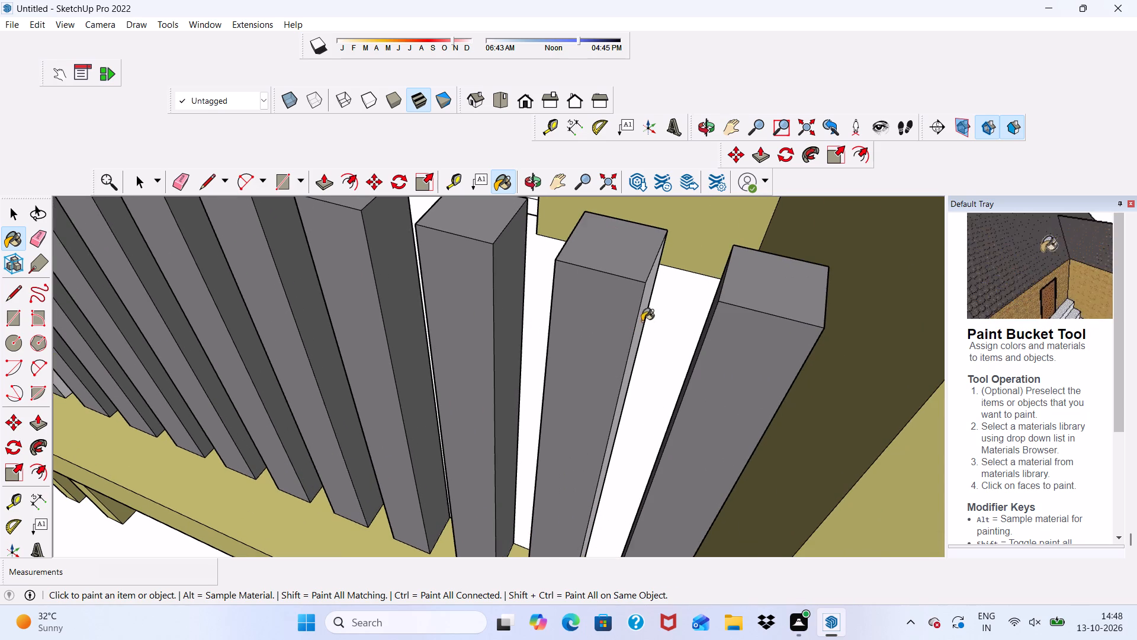
pyautogui.click(639, 319)
# Paint the end-wall-facing side faces of three front-row balusters near the railing's corner post 0133_Gray.
pyautogui.scroll(-20, 635, 305)
pyautogui.scroll(-3, 635, 305)
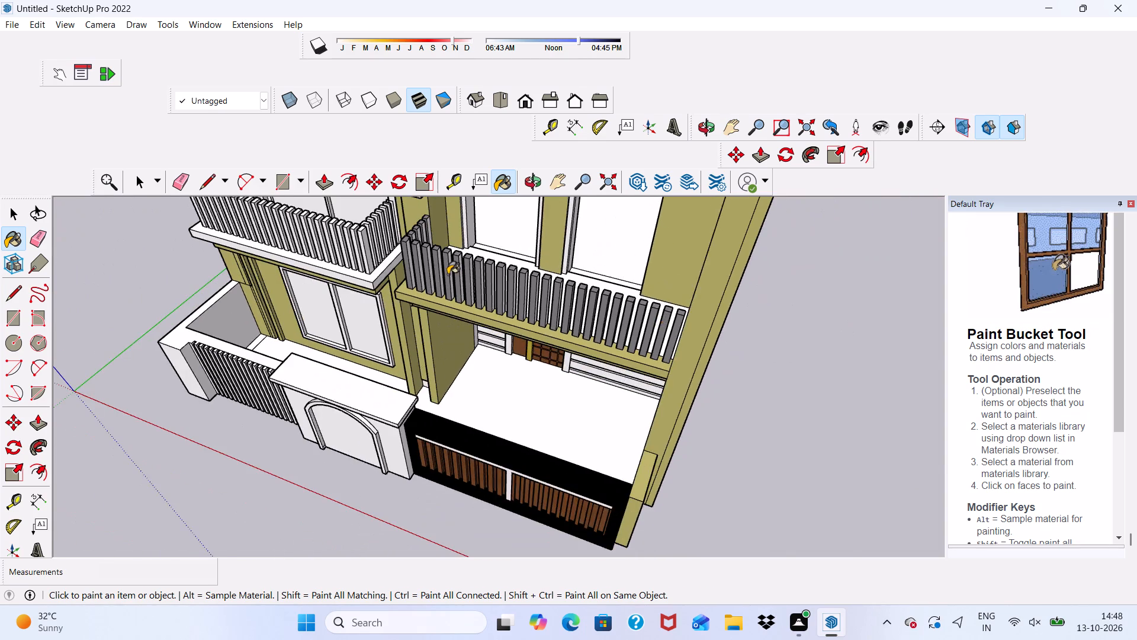
pyautogui.scroll(20, 441, 273)
pyautogui.scroll(1, 441, 273)
pyautogui.click(390, 259)
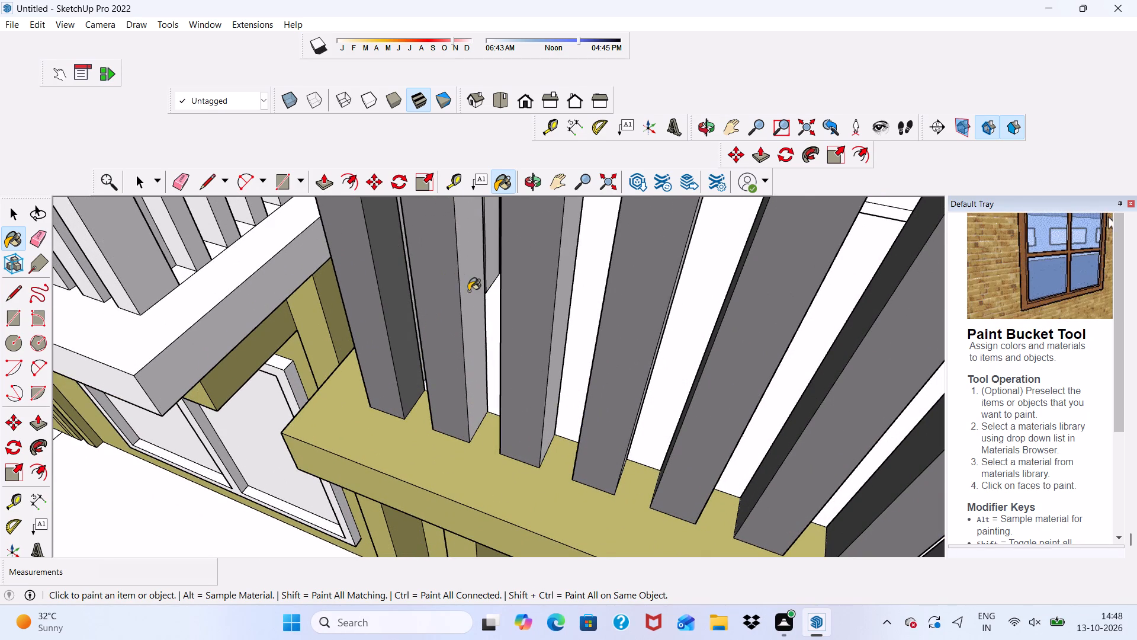
pyautogui.click(475, 290)
pyautogui.click(554, 341)
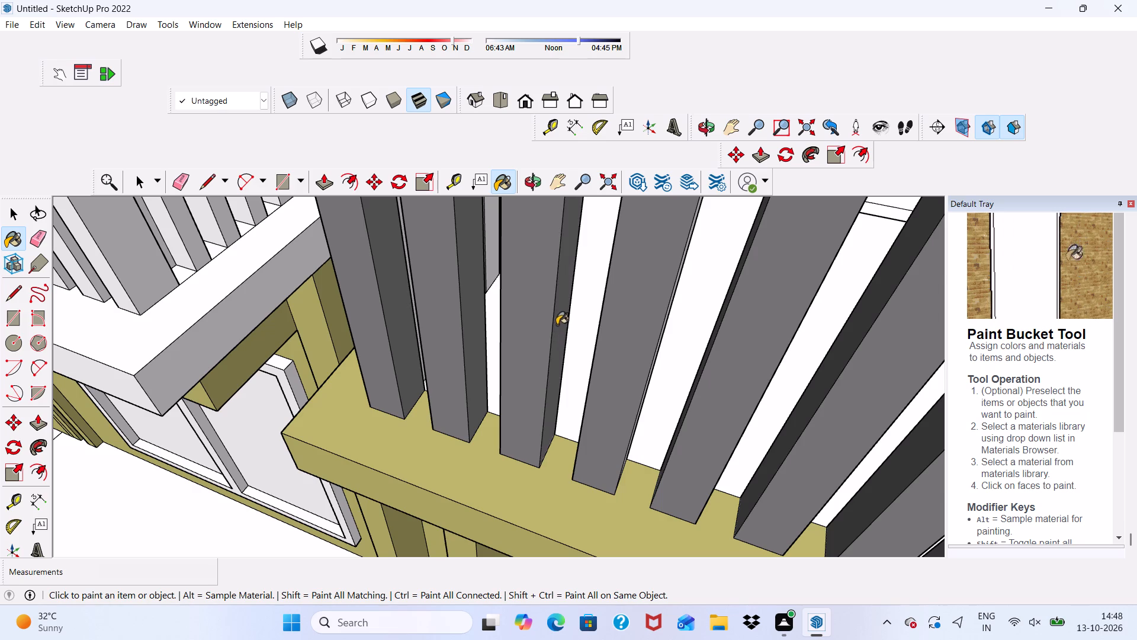
# Paint the unpainted side faces of three more front-row balusters near the railing's corner post 0133_Gray.
pyautogui.scroll(-8, 557, 324)
pyautogui.scroll(3, 652, 341)
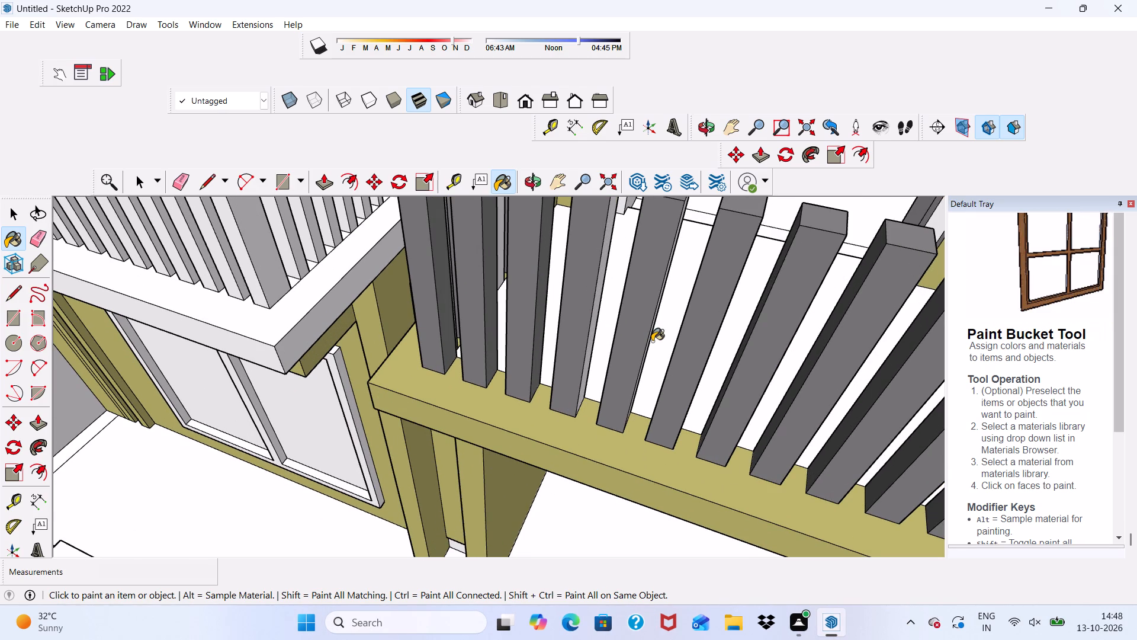
pyautogui.scroll(-11, 644, 343)
pyautogui.scroll(-9, 515, 310)
pyautogui.moveTo(522, 380); pyautogui.dragTo(467, 347, button='middle')
pyautogui.scroll(6, 505, 328)
pyautogui.scroll(-1, 516, 323)
pyautogui.scroll(6, 589, 296)
pyautogui.scroll(-1, 589, 296)
pyautogui.scroll(3, 512, 336)
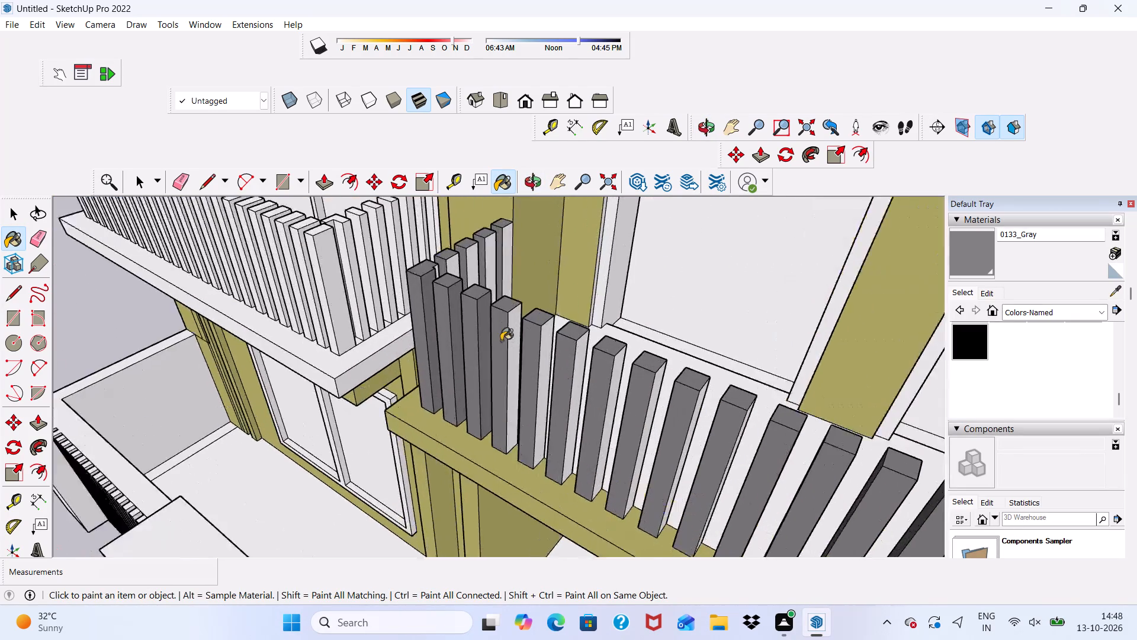
pyautogui.scroll(7, 501, 341)
pyautogui.click(509, 326)
pyautogui.click(584, 343)
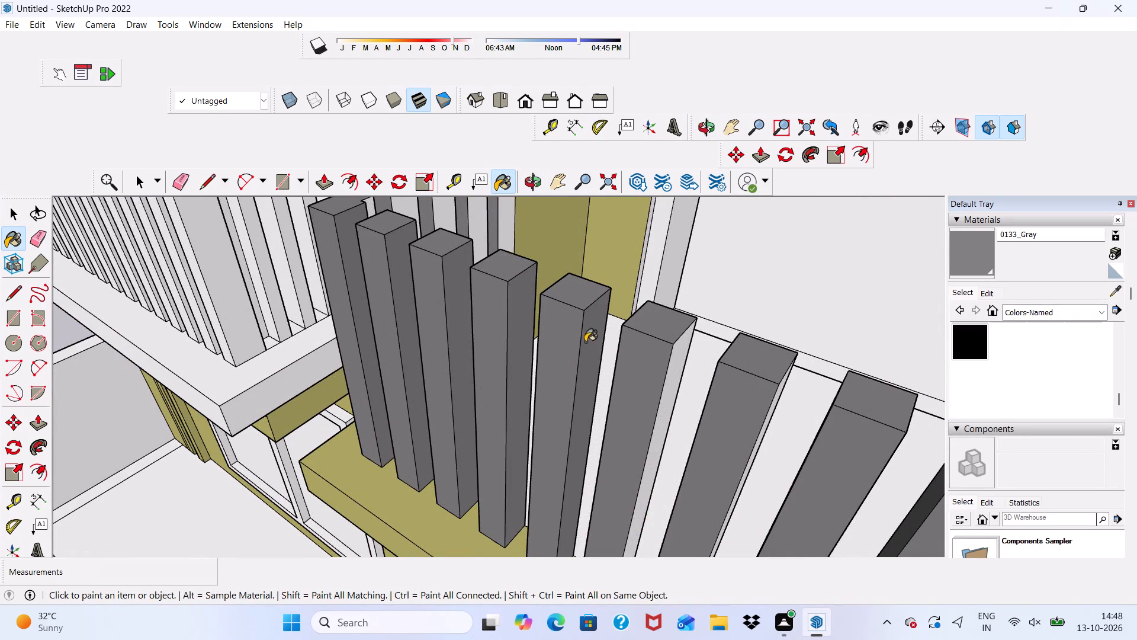
pyautogui.click(680, 351)
pyautogui.scroll(-8, 651, 332)
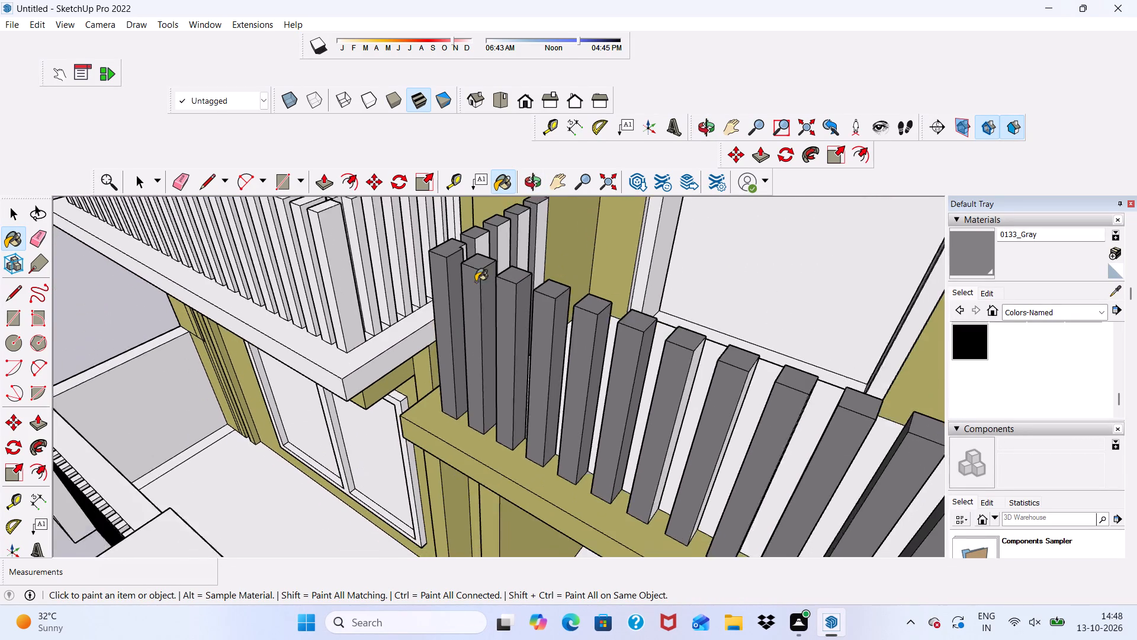
# Paint the unpainted side faces of the following four front-row balusters, moving towards the end wall, 0133_Gray.
pyautogui.scroll(-3, 476, 281)
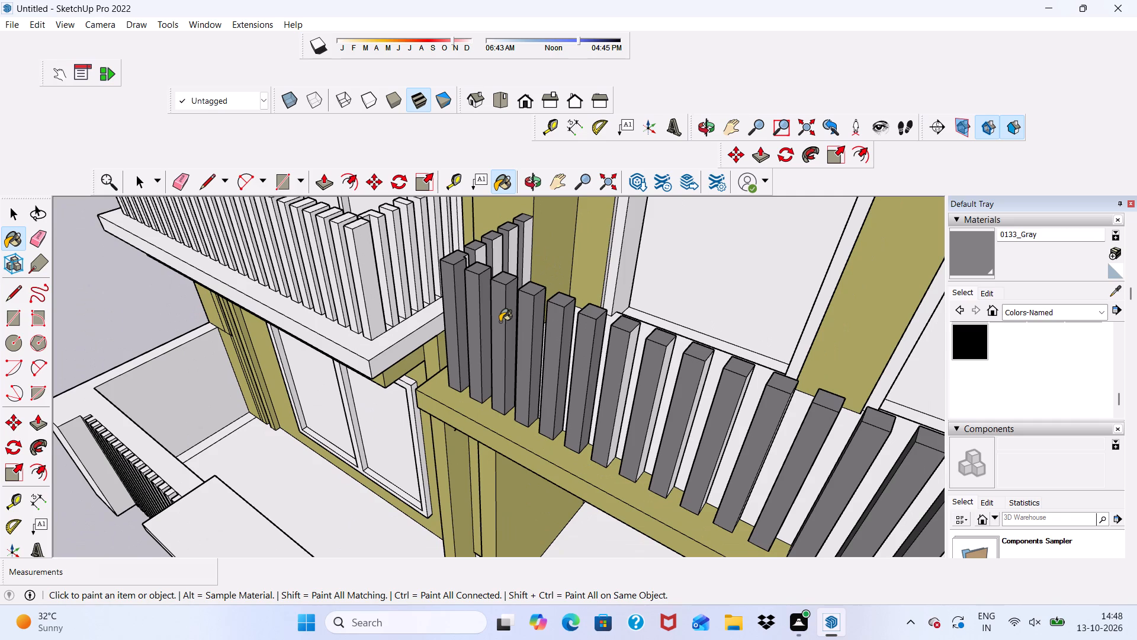
pyautogui.scroll(-4, 500, 322)
pyautogui.scroll(5, 692, 344)
pyautogui.scroll(5, 612, 392)
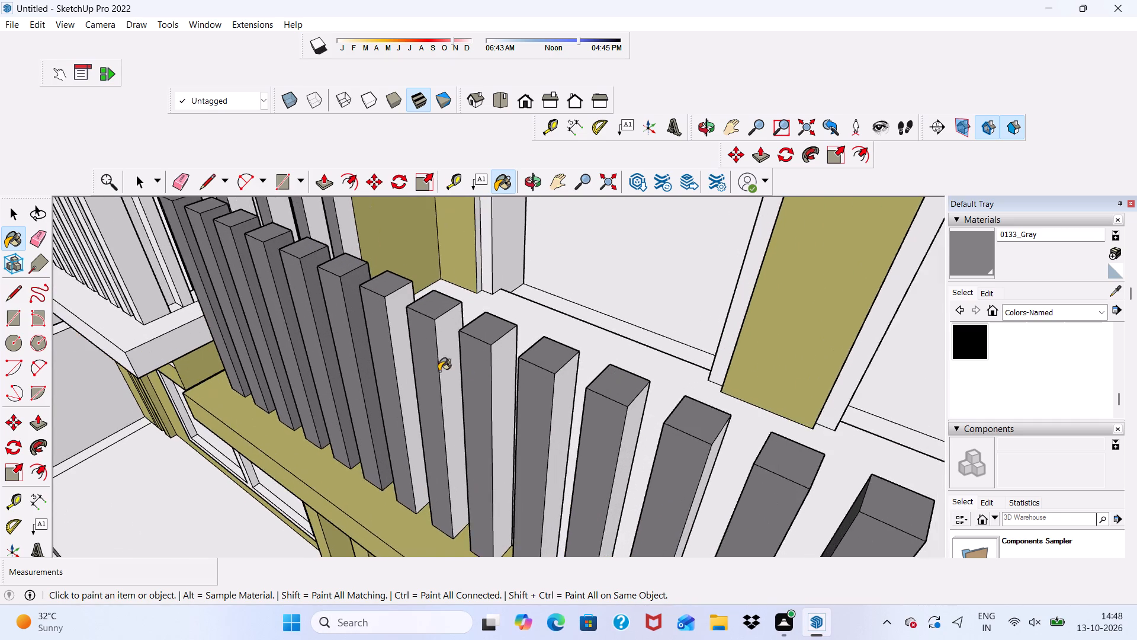
pyautogui.scroll(2, 439, 371)
pyautogui.click(388, 325)
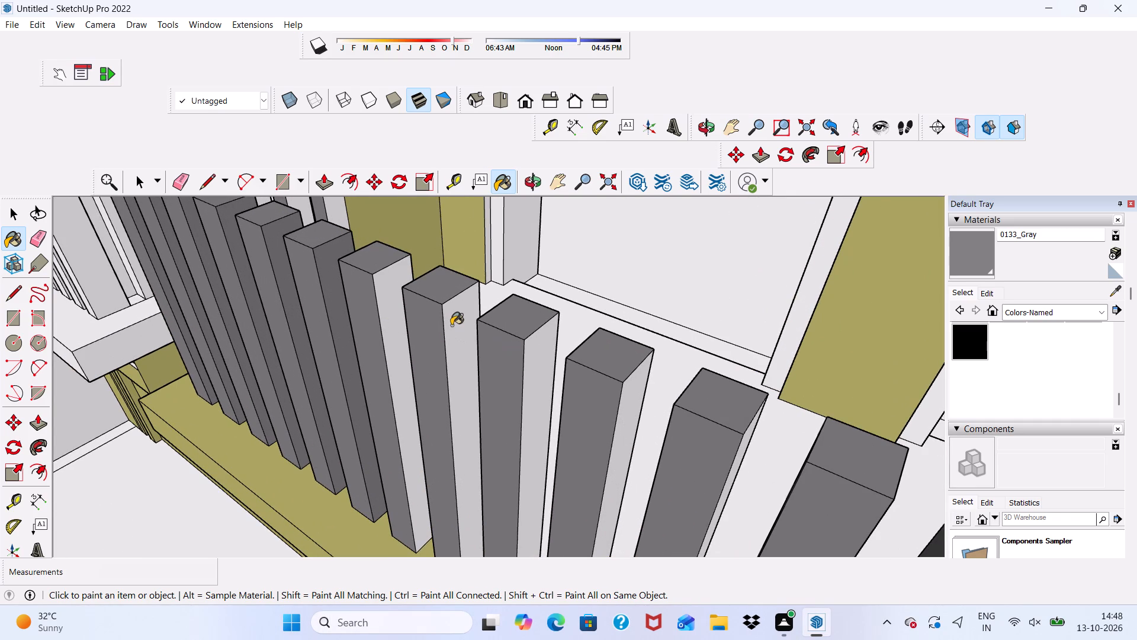
pyautogui.click(451, 325)
pyautogui.scroll(3, 563, 354)
pyautogui.click(513, 342)
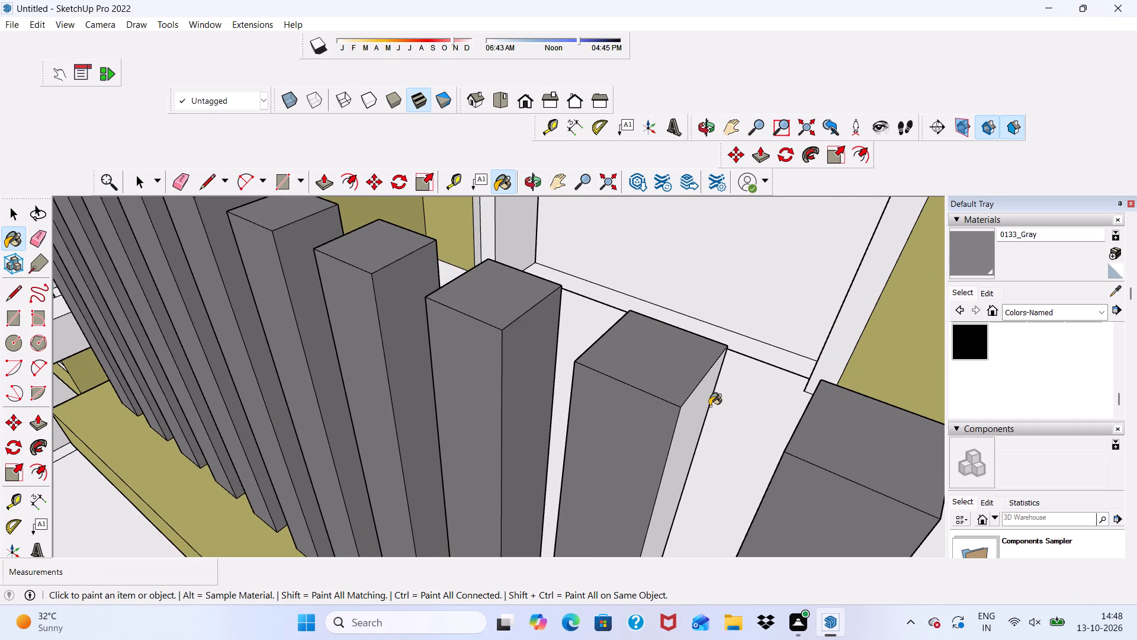
pyautogui.click(707, 405)
# Paint the unpainted side faces of the five remaining balusters in the middle of the front row 0133_Gray.
pyautogui.scroll(-12, 611, 365)
pyautogui.scroll(1, 775, 340)
pyautogui.scroll(-5, 769, 341)
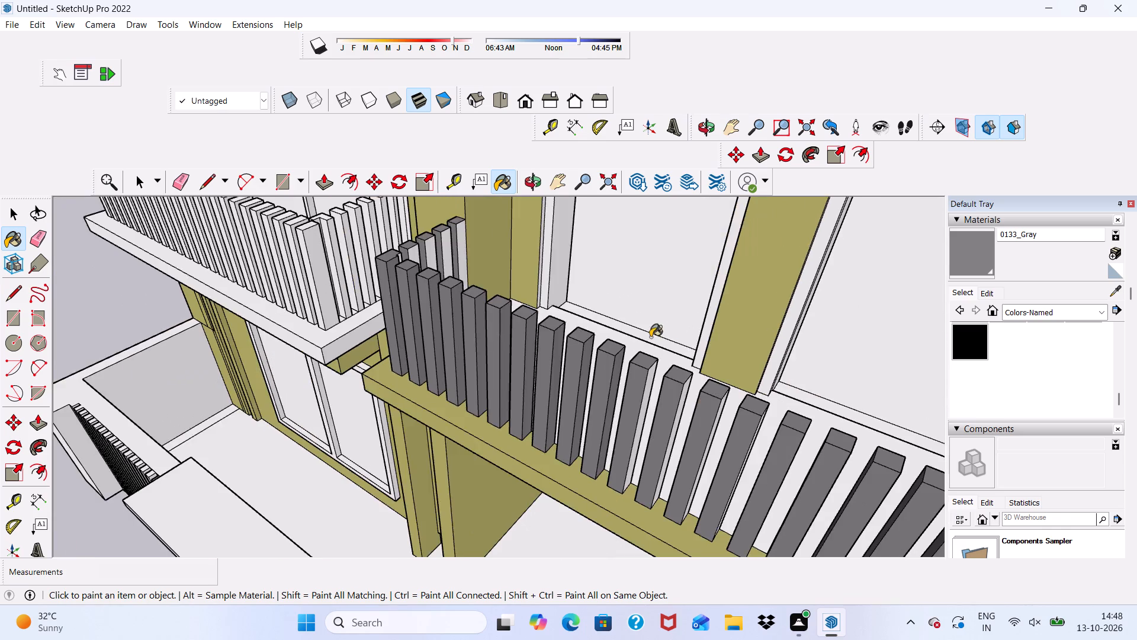
pyautogui.scroll(-2, 650, 337)
pyautogui.moveTo(728, 406); pyautogui.dragTo(594, 341, button='middle')
pyautogui.scroll(11, 582, 360)
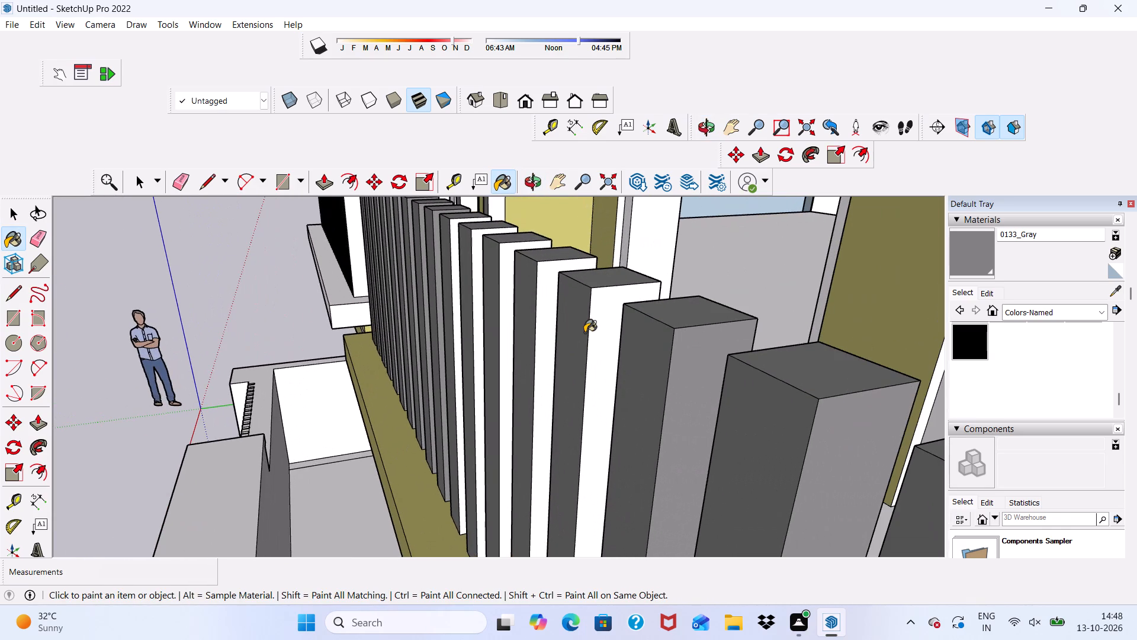
pyautogui.click(593, 328)
pyautogui.moveTo(545, 301); pyautogui.dragTo(526, 297)
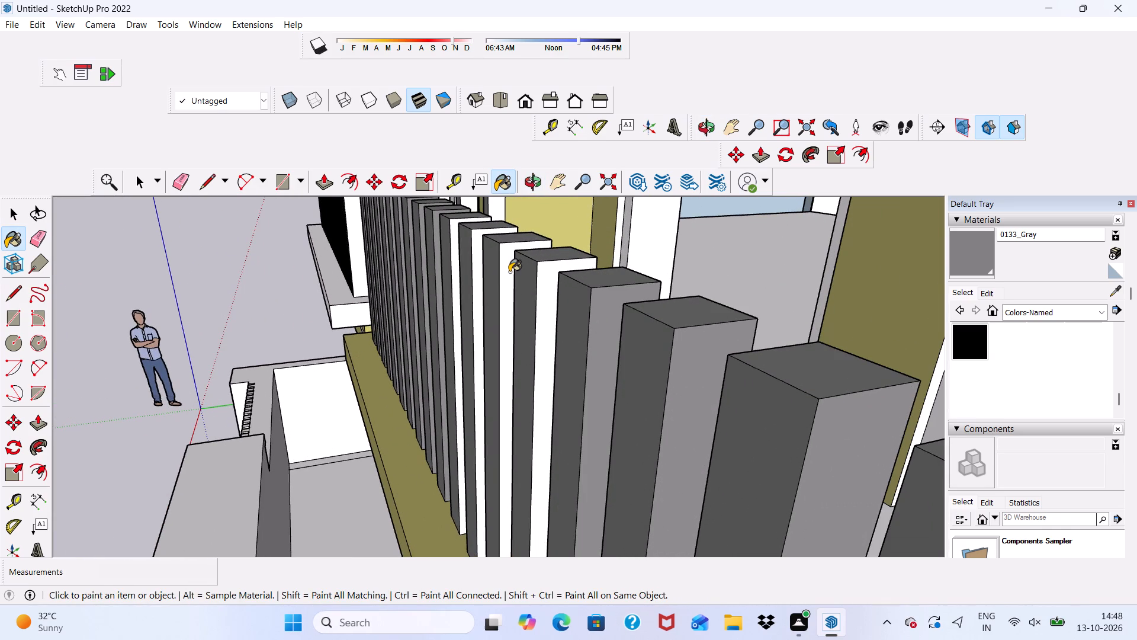
pyautogui.click(509, 272)
pyautogui.click(546, 280)
pyautogui.scroll(4, 480, 244)
pyautogui.click(480, 244)
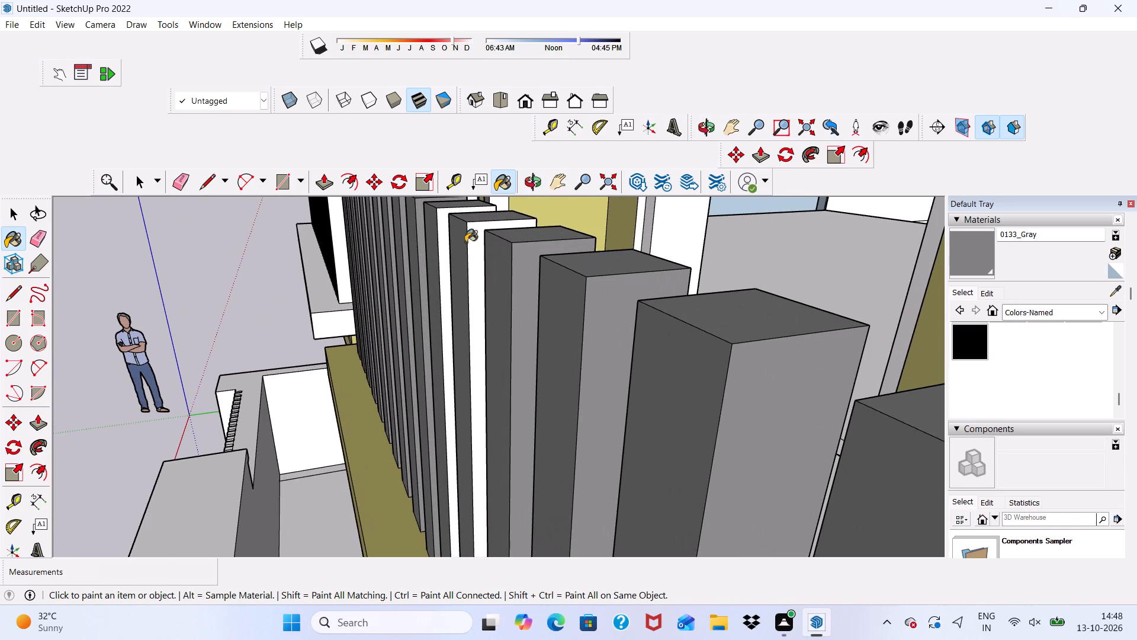
pyautogui.click(447, 233)
# Paint the unpainted faces of the balusters in the railing's short side return, behind the corner post, 0133_Gray.
pyautogui.scroll(-9, 446, 233)
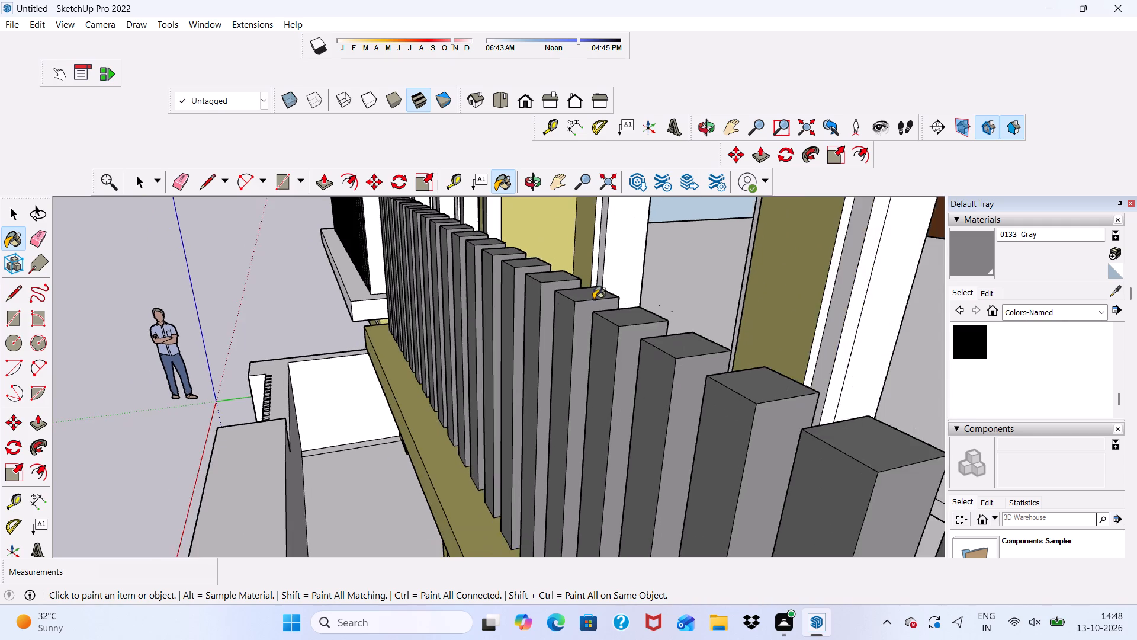
pyautogui.scroll(-11, 593, 299)
pyautogui.moveTo(550, 338); pyautogui.dragTo(587, 380, button='middle')
pyautogui.scroll(4, 463, 351)
pyautogui.scroll(1, 401, 216)
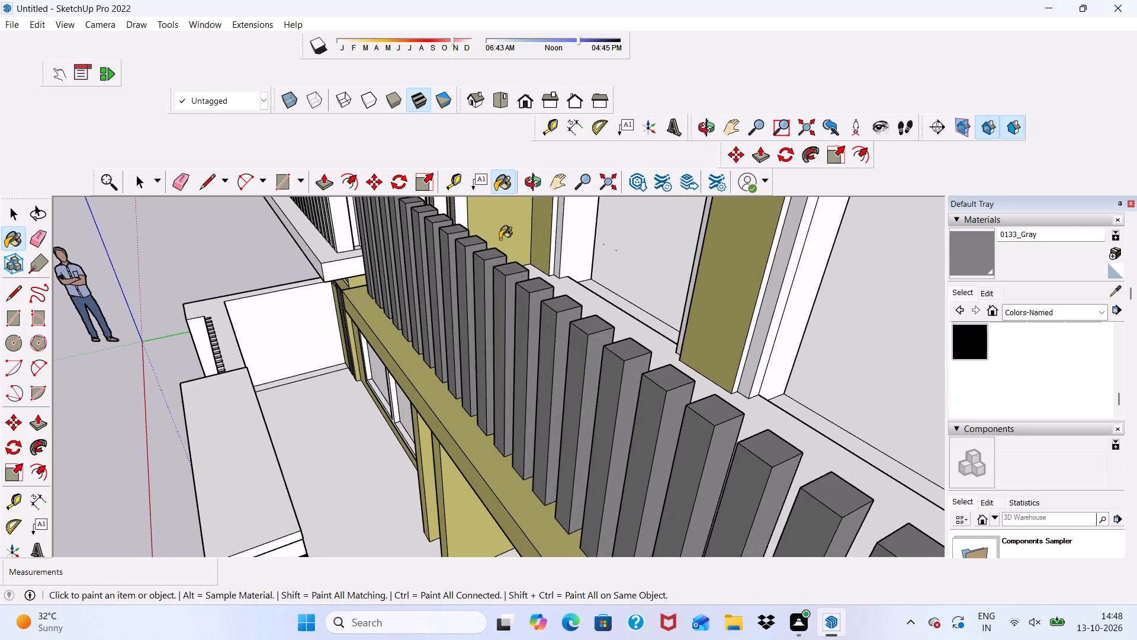
pyautogui.scroll(-5, 510, 263)
pyautogui.scroll(5, 459, 189)
pyautogui.scroll(-5, 499, 251)
pyautogui.scroll(9, 423, 227)
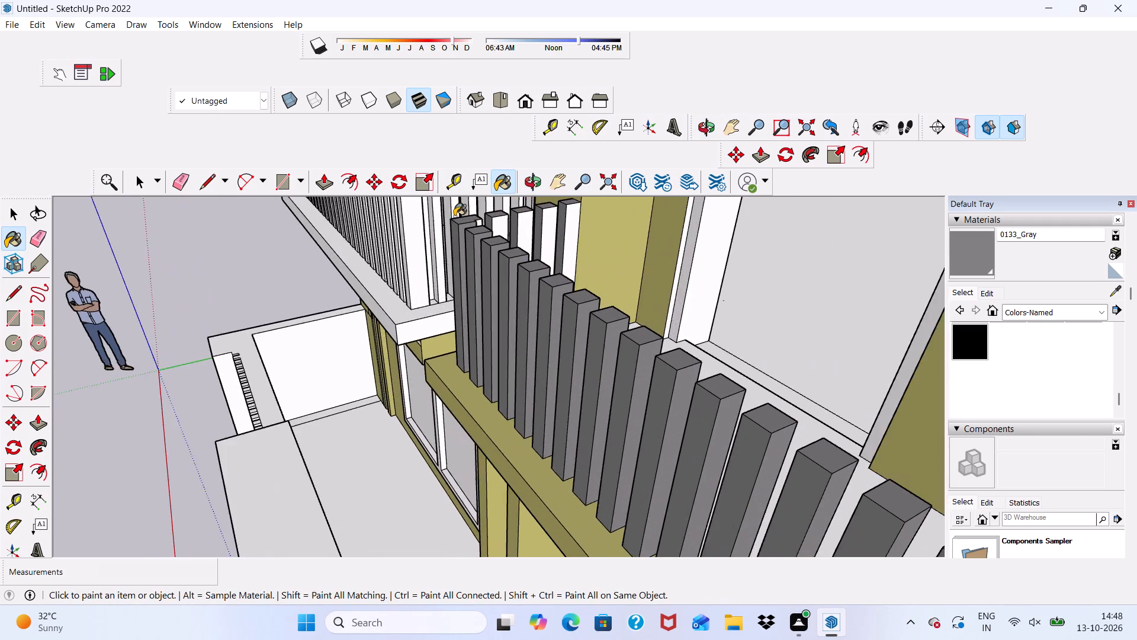
pyautogui.scroll(5, 454, 216)
pyautogui.click(503, 230)
pyautogui.scroll(5, 483, 231)
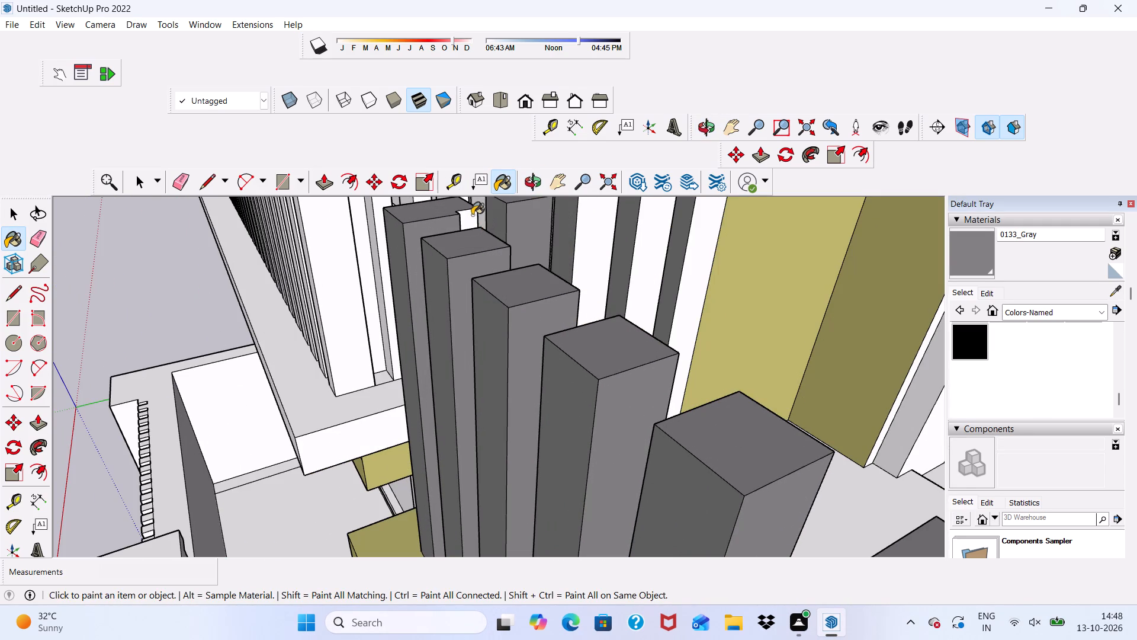
pyautogui.click(471, 215)
pyautogui.click(593, 232)
pyautogui.click(652, 234)
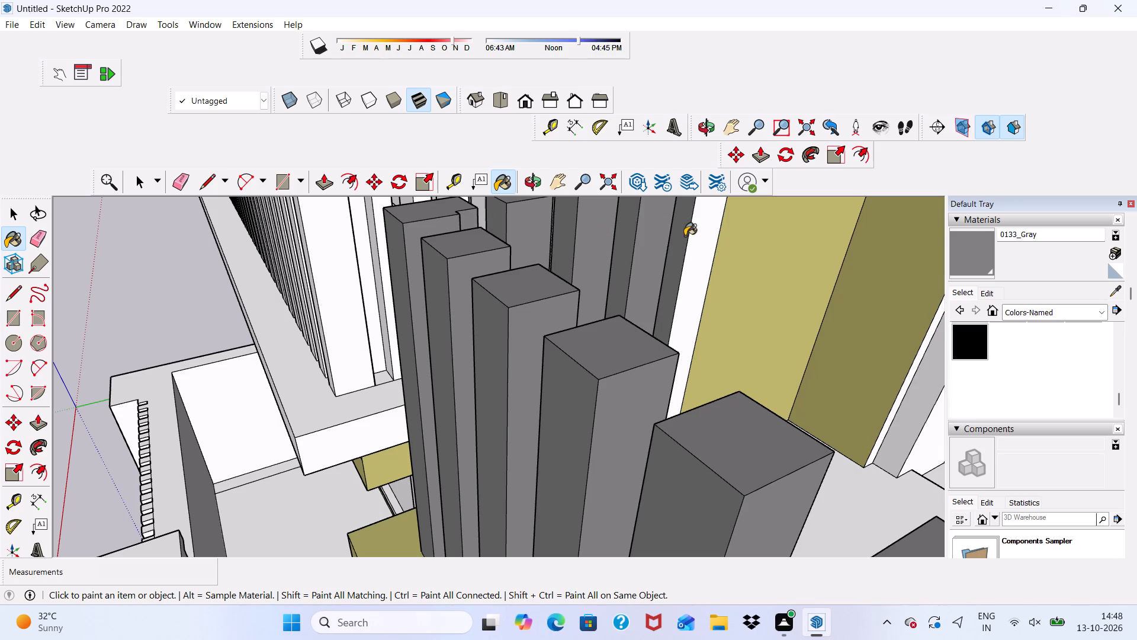
pyautogui.click(694, 236)
# Examine the front facade, boundary wall and both upper balconies for parts that are still uncoloured.
pyautogui.scroll(-18, 688, 264)
pyautogui.moveTo(469, 363); pyautogui.dragTo(630, 308, button='middle')
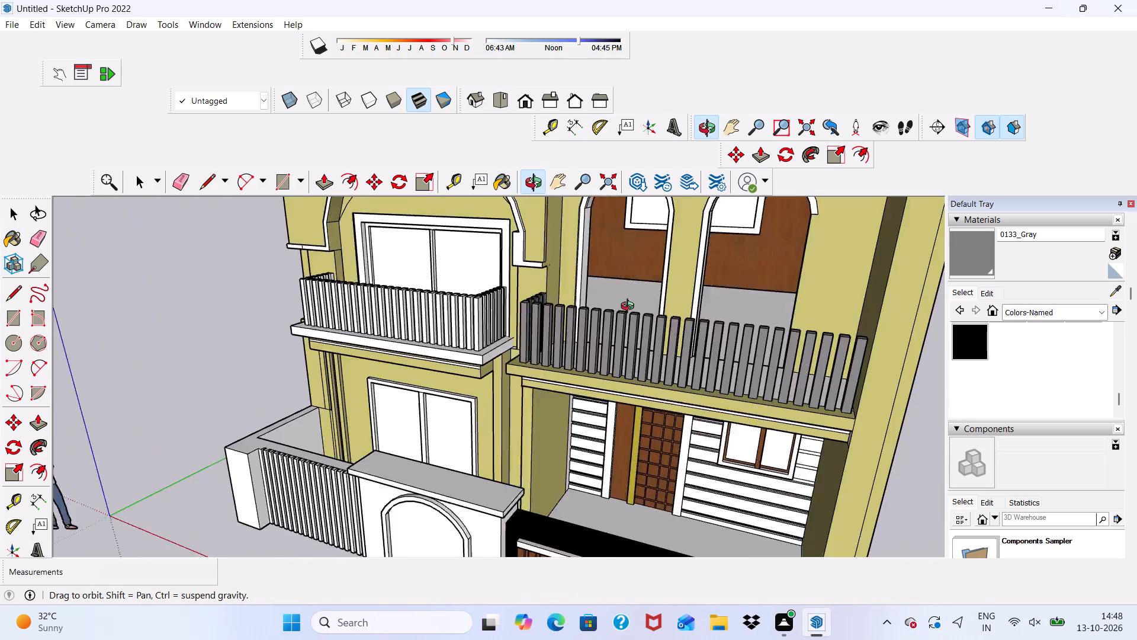
pyautogui.moveTo(630, 308); pyautogui.dragTo(669, 340, button='middle')
pyautogui.scroll(-13, 658, 332)
pyautogui.scroll(6, 619, 341)
pyautogui.scroll(-2, 613, 343)
pyautogui.moveTo(593, 354); pyautogui.dragTo(587, 264, button='middle')
pyautogui.scroll(5, 587, 264)
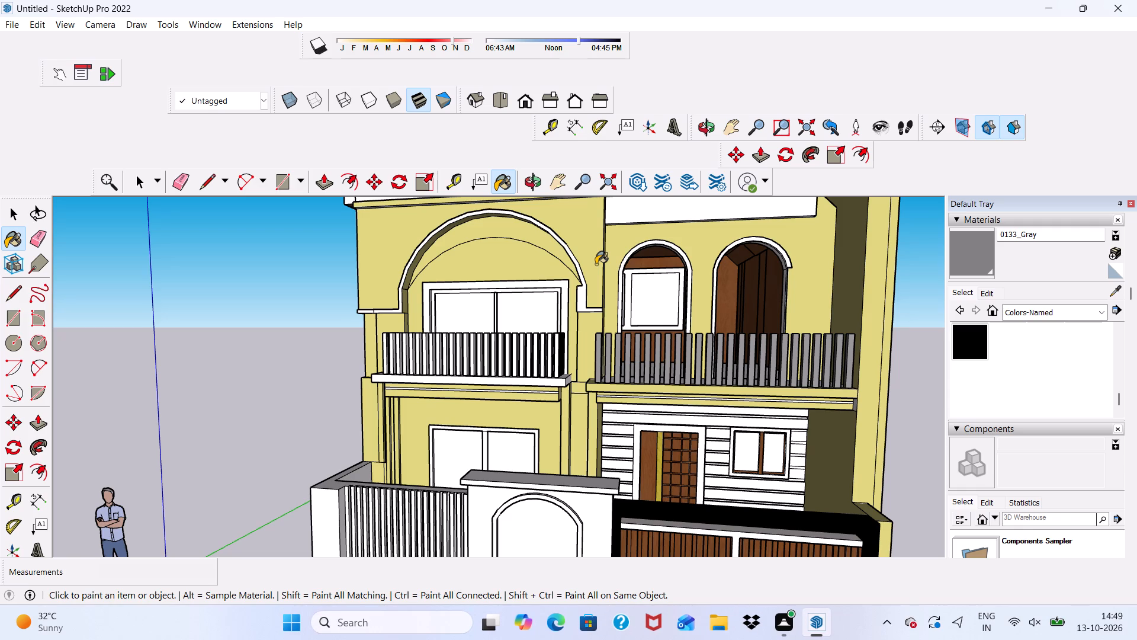
pyautogui.scroll(-4, 269, 327)
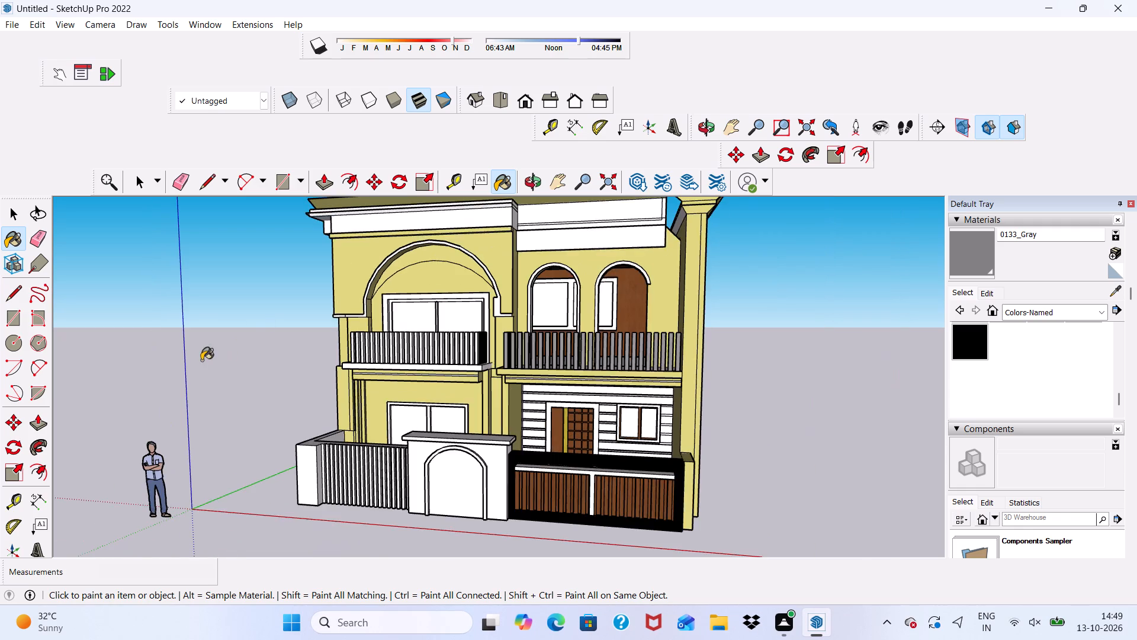
pyautogui.scroll(-1, 149, 386)
pyautogui.scroll(12, 347, 428)
pyautogui.scroll(6, 353, 520)
pyautogui.moveTo(353, 520); pyautogui.dragTo(409, 467, button='middle')
pyautogui.scroll(-4, 427, 452)
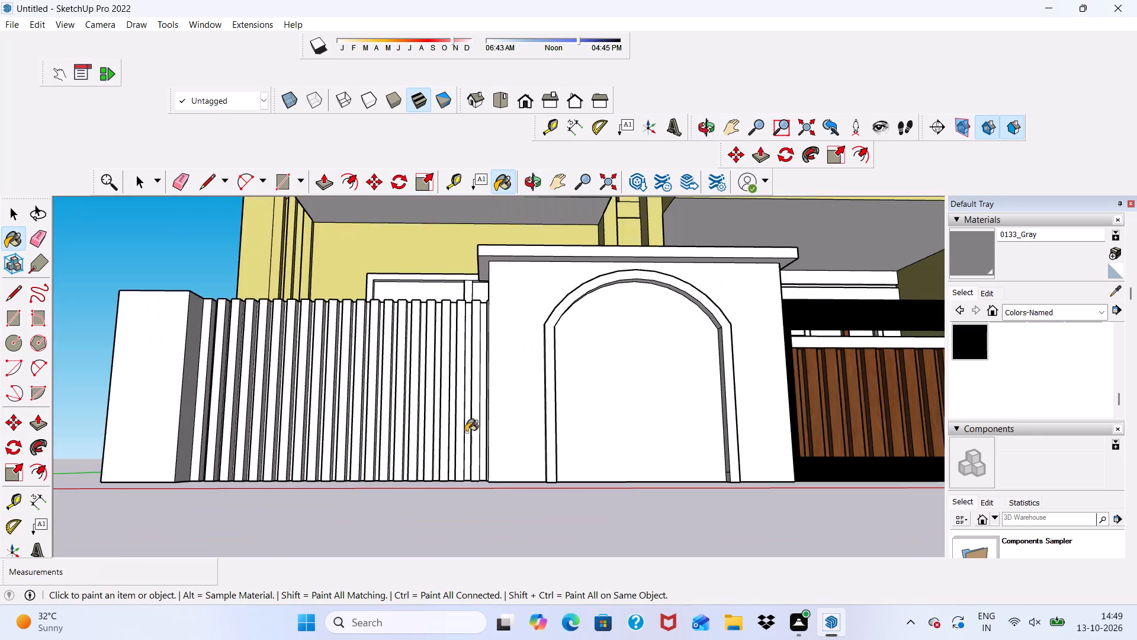
pyautogui.scroll(-7, 466, 432)
pyautogui.moveTo(514, 399); pyautogui.dragTo(513, 524, button='middle')
pyautogui.scroll(-12, 470, 482)
pyautogui.scroll(4, 547, 508)
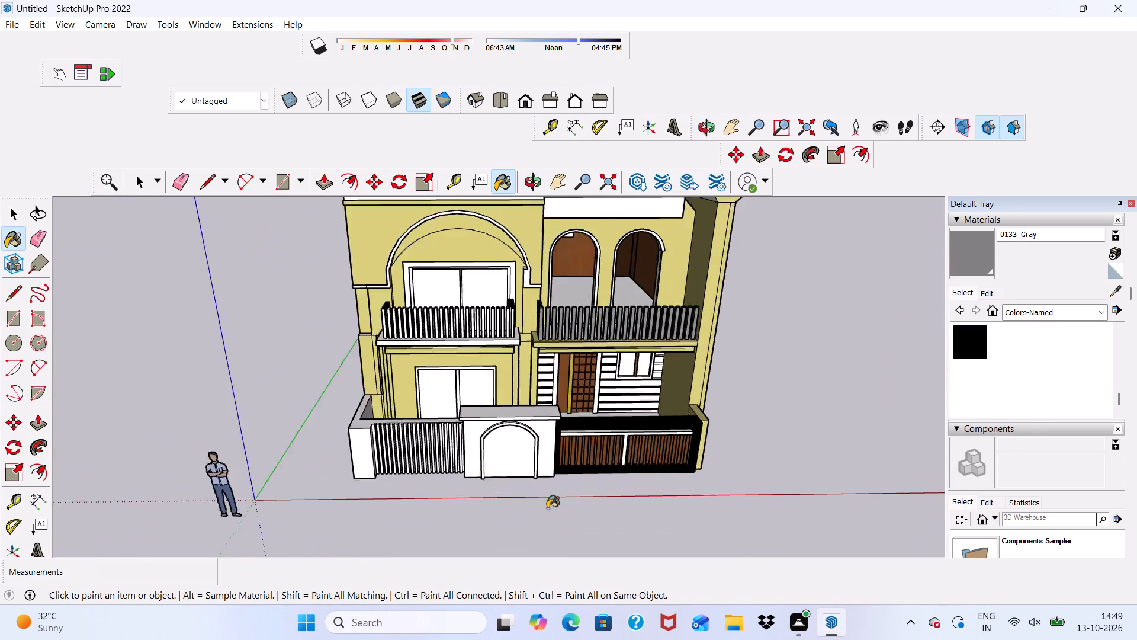
pyautogui.scroll(8, 547, 508)
pyautogui.scroll(-1, 543, 509)
pyautogui.moveTo(543, 509); pyautogui.dragTo(499, 446, button='middle')
pyautogui.scroll(5, 499, 446)
pyautogui.scroll(-6, 499, 446)
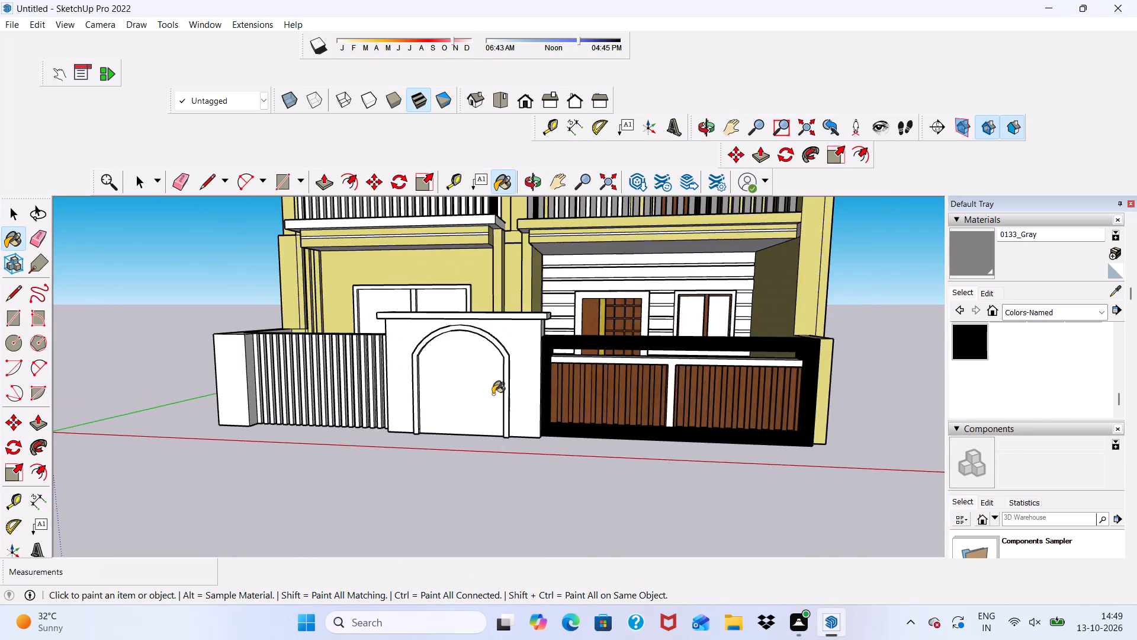
pyautogui.scroll(-4, 493, 398)
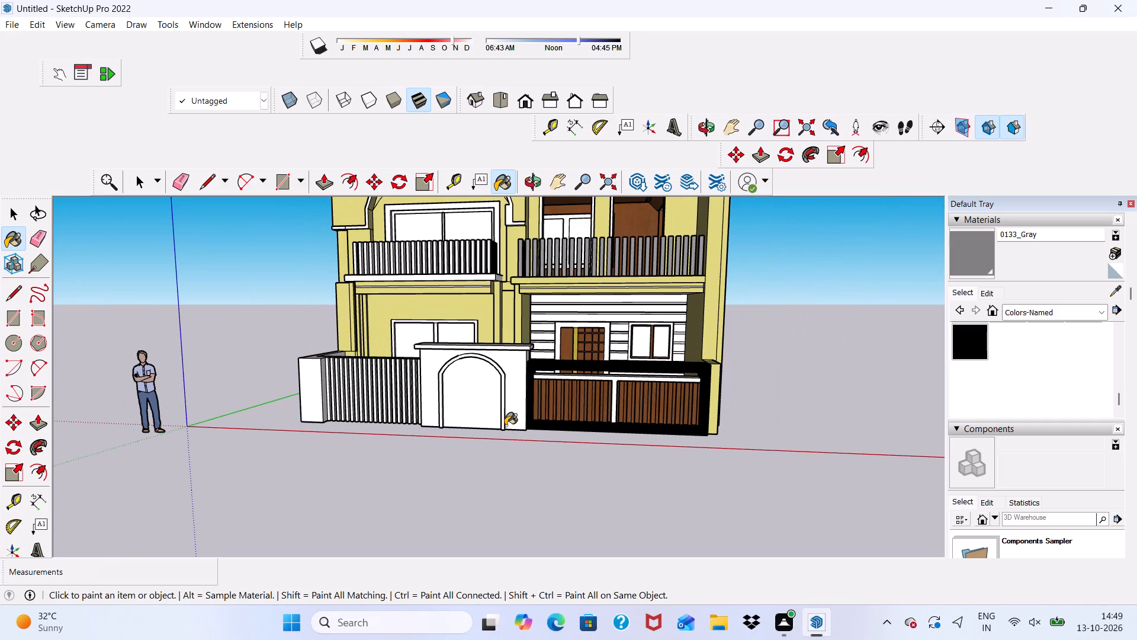
pyautogui.scroll(-6, 509, 441)
pyautogui.scroll(7, 515, 431)
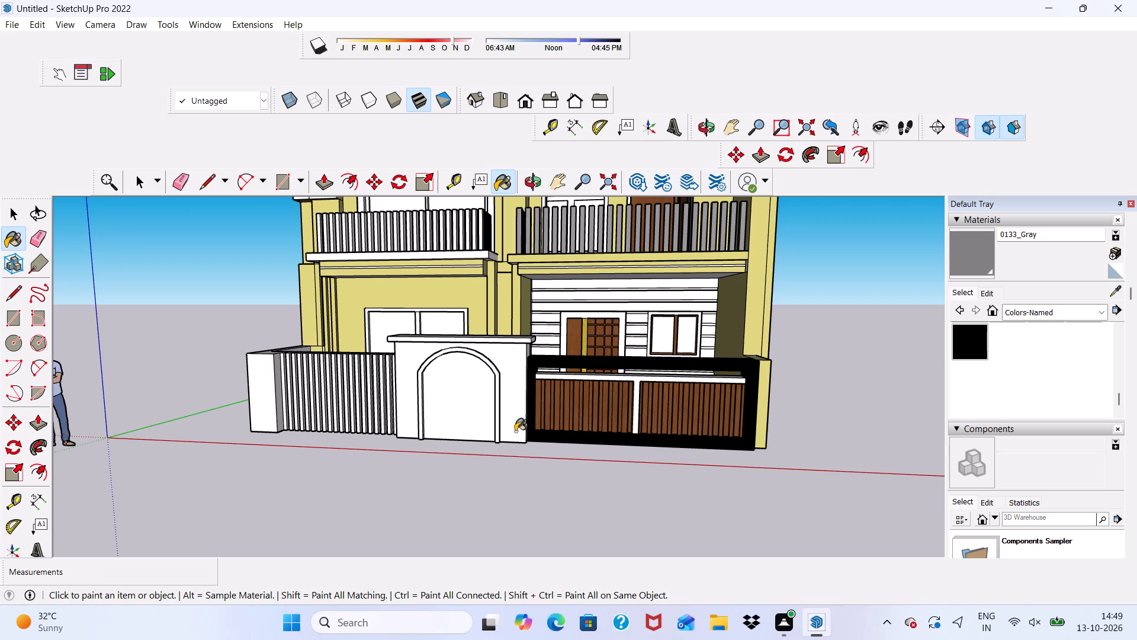
pyautogui.scroll(6, 471, 284)
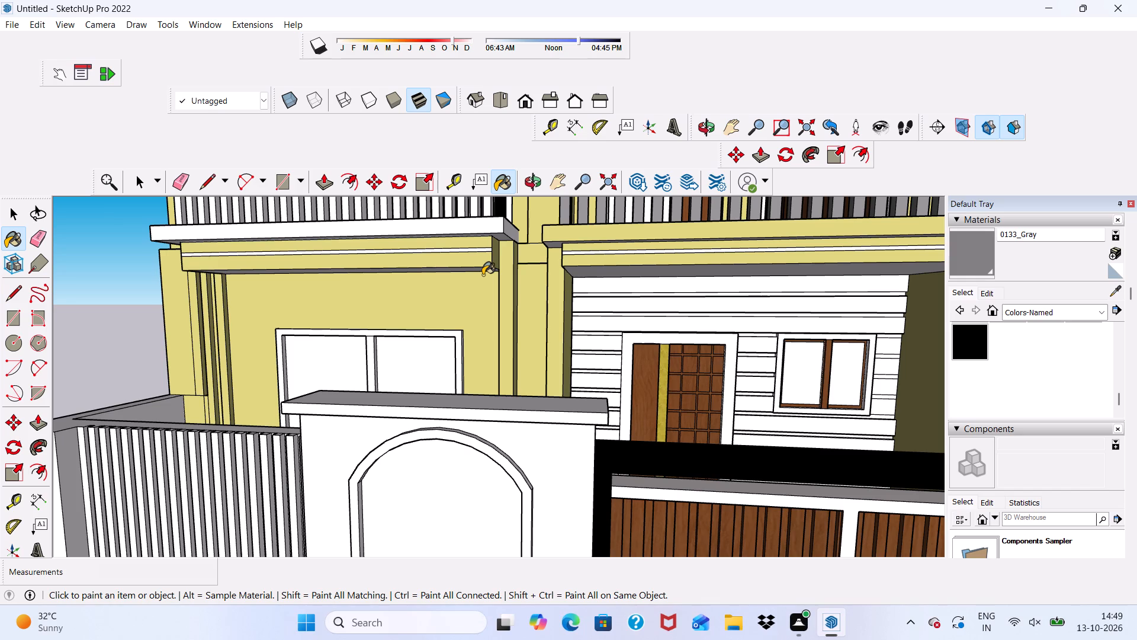
pyautogui.scroll(-9, 251, 311)
pyautogui.scroll(4, 388, 223)
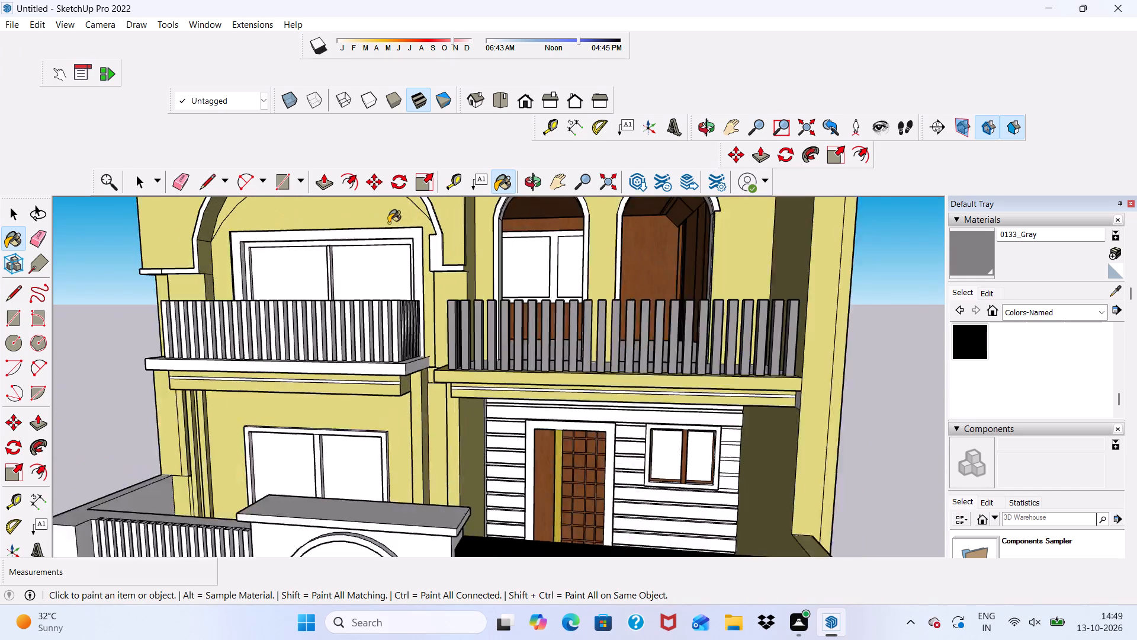
# Paint the front and side faces of the balusters nearest the wall in the neighbouring balcony's side return 0133_Gray.
pyautogui.scroll(9, 388, 223)
pyautogui.scroll(20, 410, 321)
pyautogui.scroll(5, 410, 321)
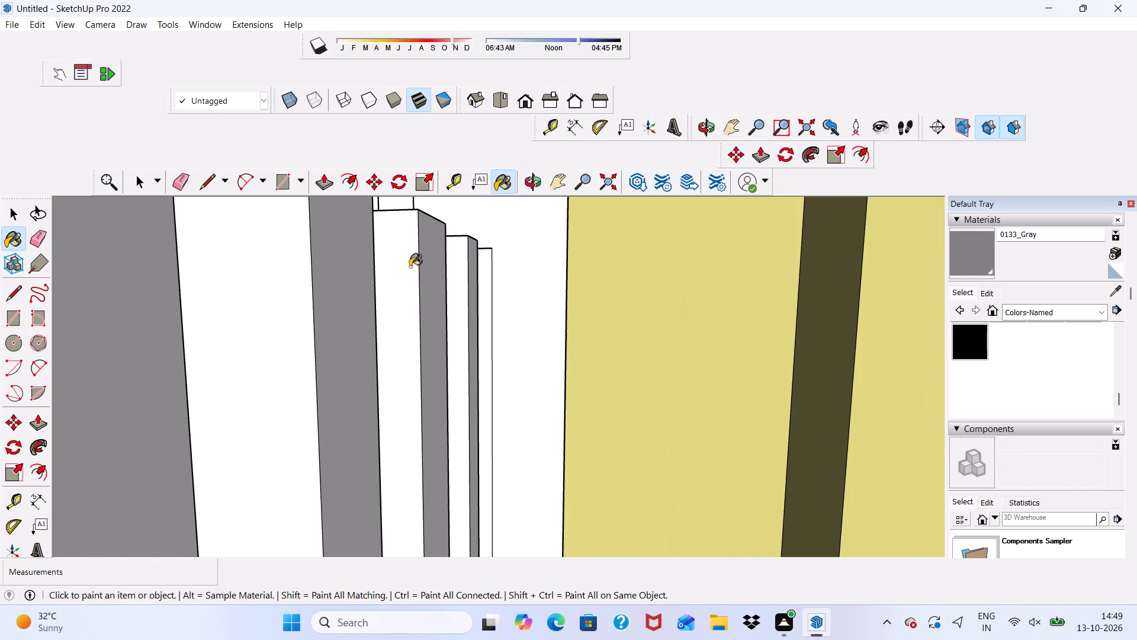
pyautogui.click(468, 269)
pyautogui.click(460, 278)
pyautogui.scroll(6, 460, 278)
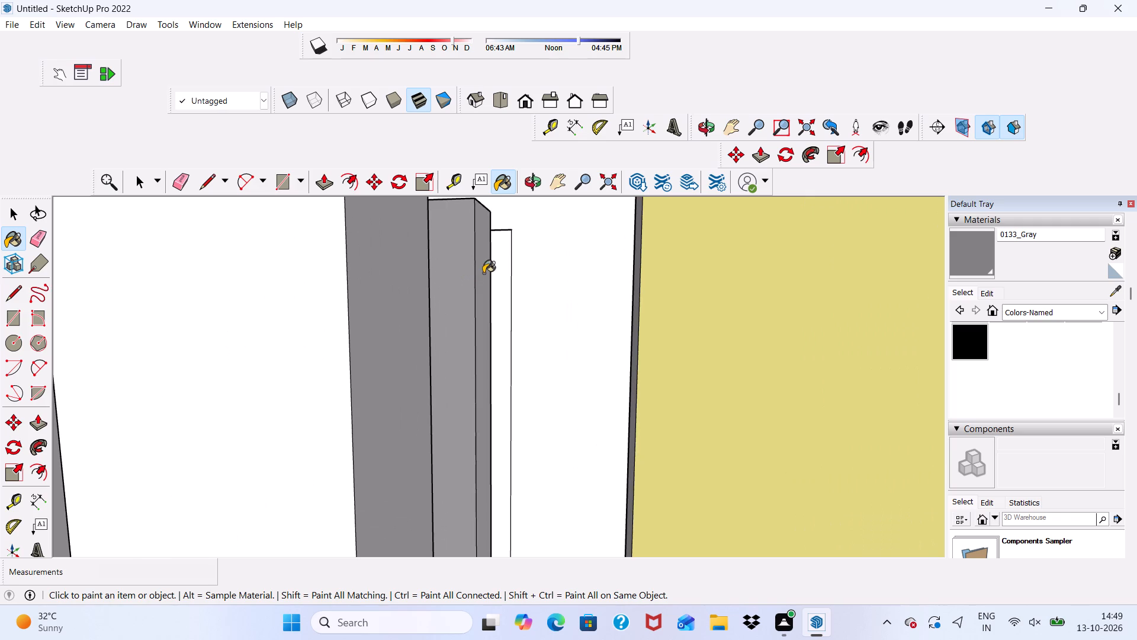
pyautogui.click(483, 273)
pyautogui.moveTo(285, 338); pyautogui.dragTo(290, 338)
pyautogui.click(367, 332)
pyautogui.scroll(-15, 367, 332)
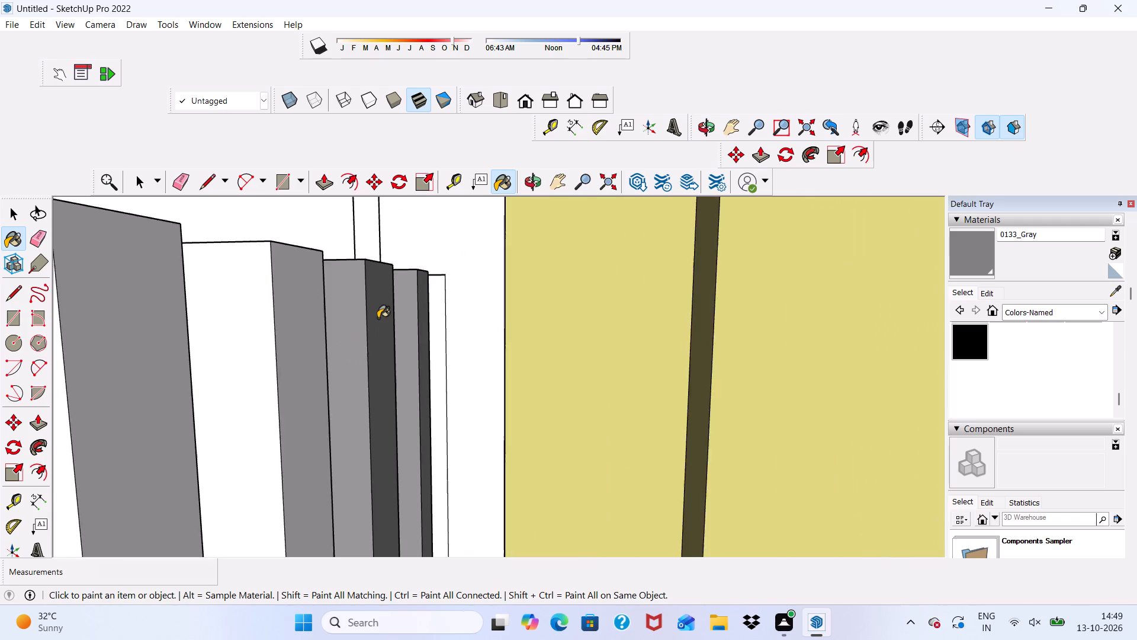
pyautogui.scroll(-7, 378, 318)
pyautogui.scroll(3, 328, 346)
pyautogui.click(327, 346)
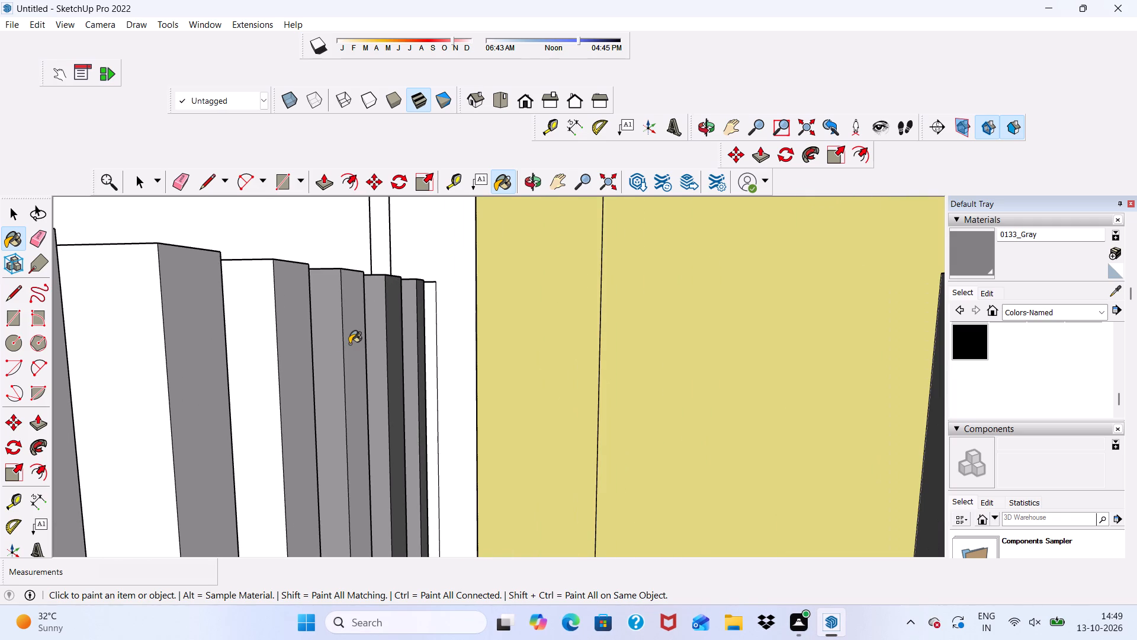
pyautogui.click(349, 344)
pyautogui.click(256, 342)
pyautogui.click(292, 337)
# Paint the remaining side-return balusters of the neighbouring balcony, up to the corner baluster's side face, 0133_Gray.
pyautogui.scroll(-8, 291, 339)
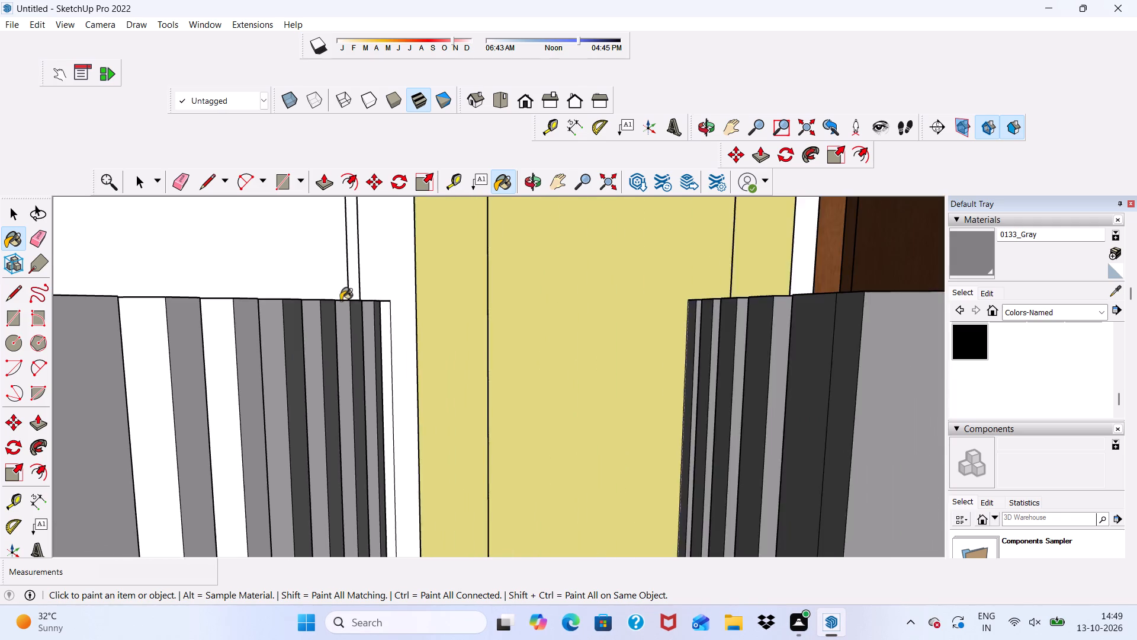
pyautogui.scroll(-19, 341, 300)
pyautogui.moveTo(456, 306); pyautogui.dragTo(520, 300, button='middle')
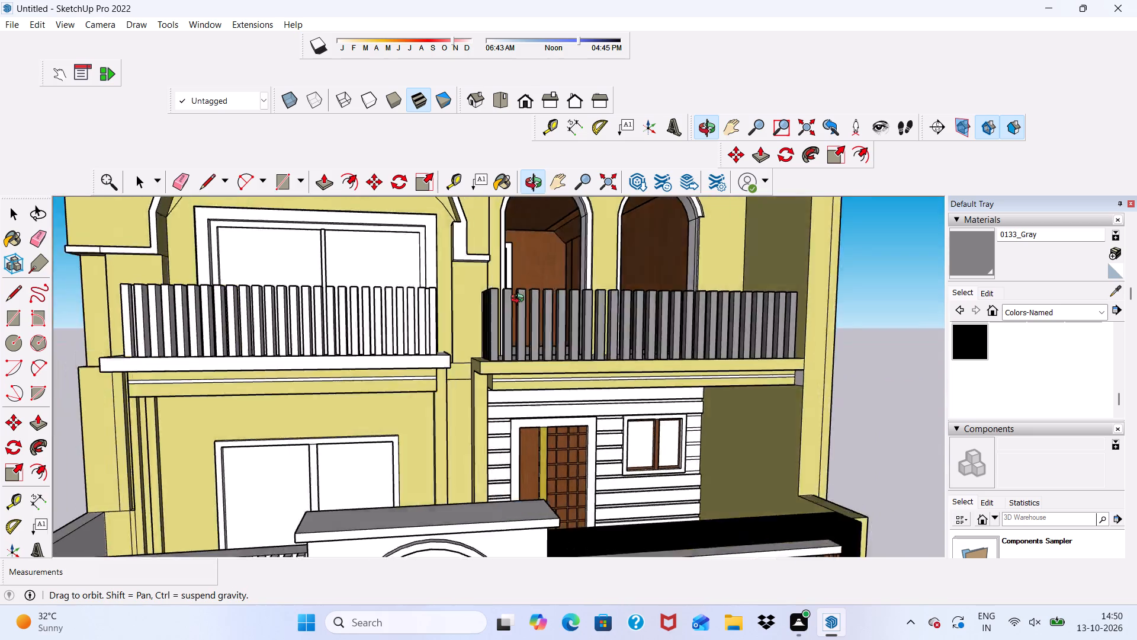
pyautogui.moveTo(520, 300); pyautogui.dragTo(476, 306, button='middle')
pyautogui.scroll(13, 428, 305)
pyautogui.scroll(-1, 429, 308)
pyautogui.moveTo(429, 308); pyautogui.dragTo(292, 331, button='middle')
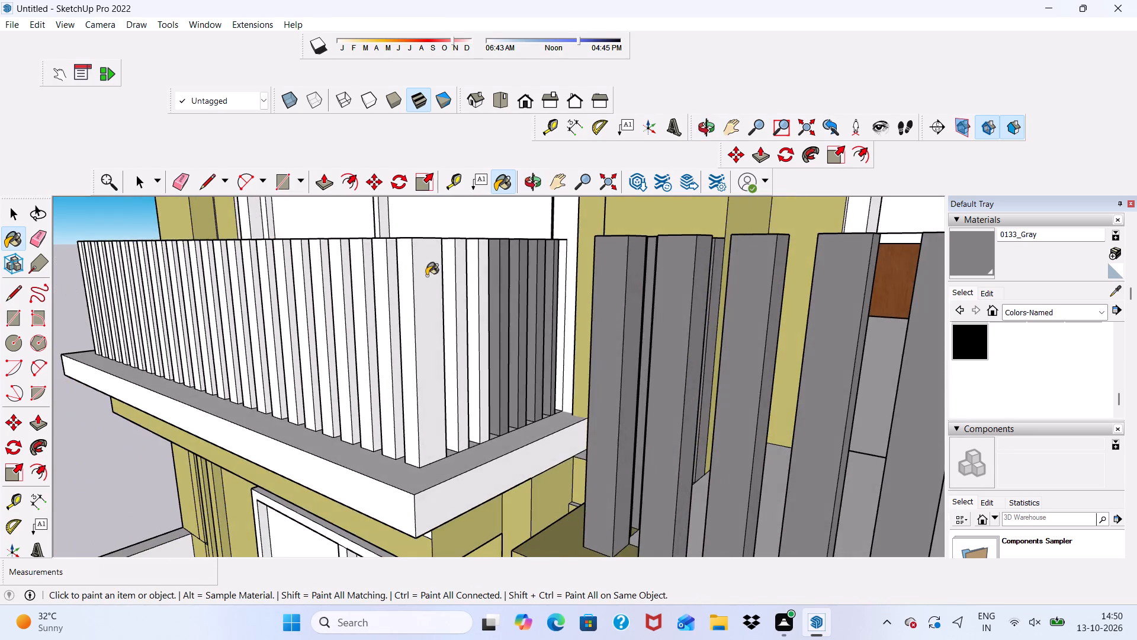
pyautogui.scroll(9, 455, 267)
pyautogui.click(455, 263)
pyautogui.click(465, 271)
pyautogui.moveTo(492, 276); pyautogui.dragTo(498, 279)
pyautogui.click(519, 276)
pyautogui.scroll(-6, 502, 273)
pyautogui.scroll(4, 391, 313)
pyautogui.click(436, 294)
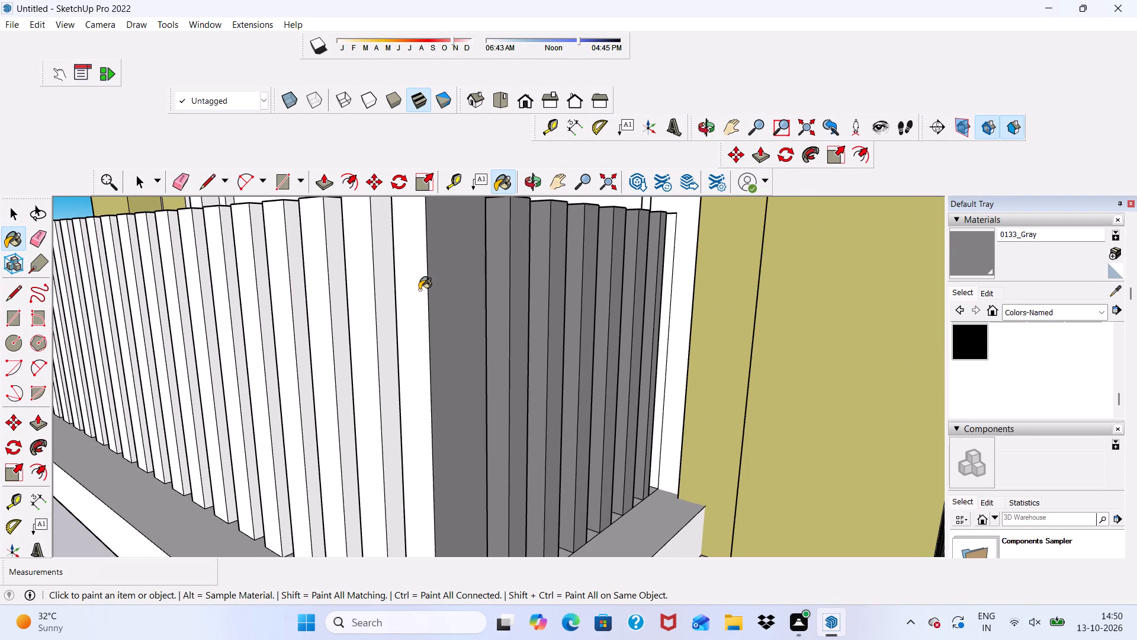
# Paint the front and side faces of the front-run balusters right beside the painted corner baluster 0133_Gray.
pyautogui.click(419, 290)
pyautogui.click(362, 287)
pyautogui.click(390, 278)
pyautogui.scroll(3, 300, 281)
pyautogui.click(312, 273)
pyautogui.moveTo(341, 273); pyautogui.dragTo(346, 273)
pyautogui.click(264, 268)
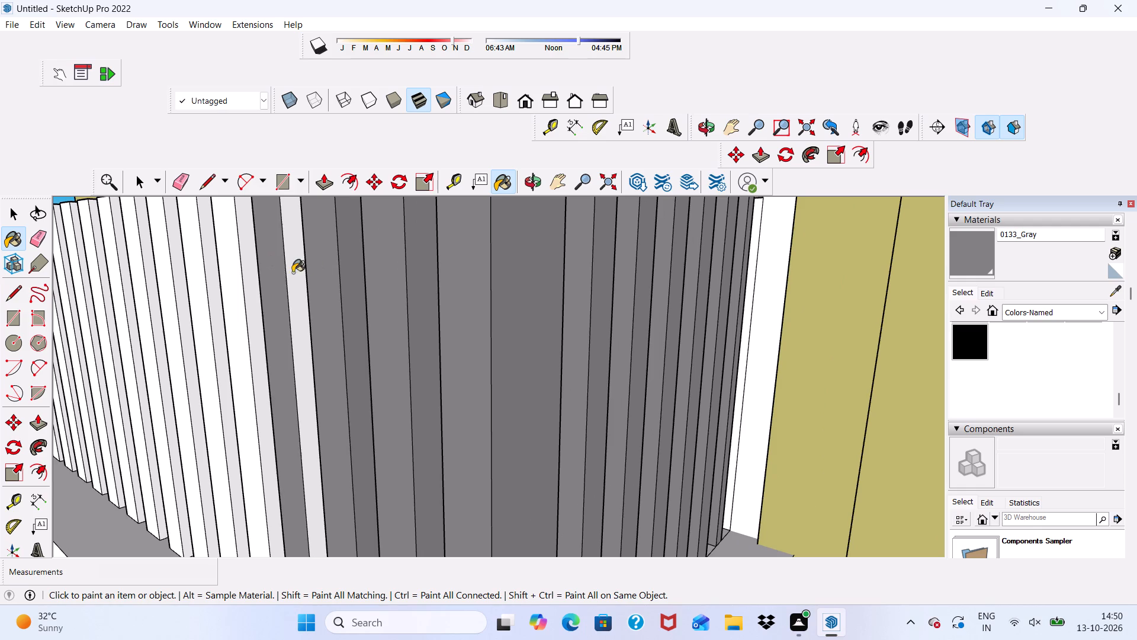
pyautogui.click(297, 273)
# Paint the front and side faces of the next three balusters along the balcony's front run 0133_Gray.
pyautogui.scroll(-5, 298, 278)
pyautogui.scroll(-6, 221, 288)
pyautogui.moveTo(226, 288); pyautogui.dragTo(372, 297, button='middle')
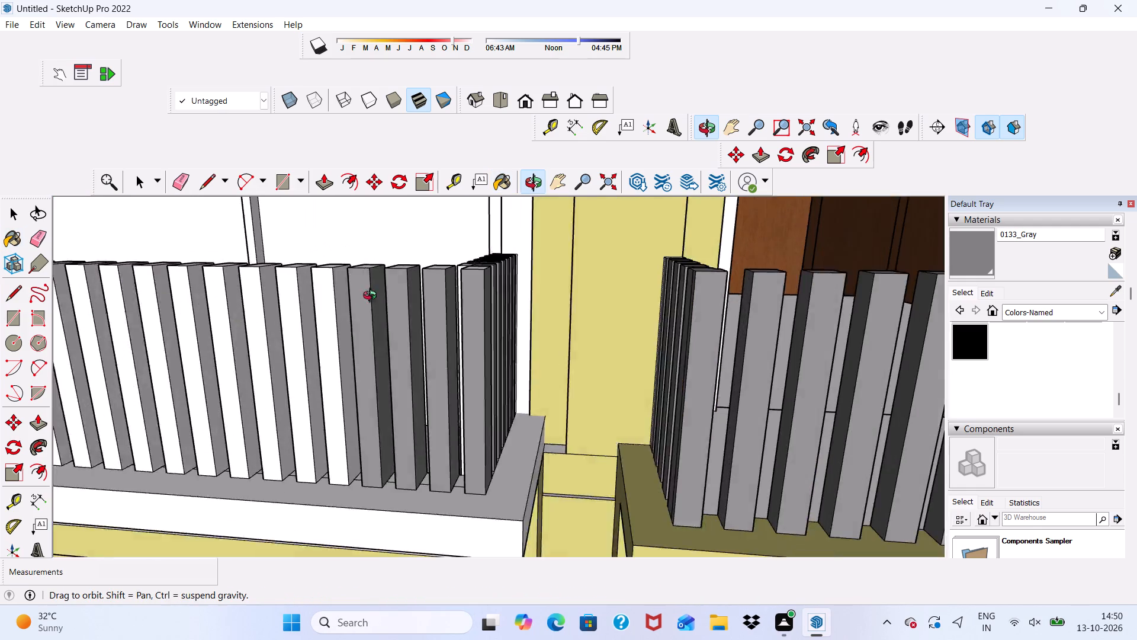
pyautogui.moveTo(372, 297); pyautogui.dragTo(378, 297, button='middle')
pyautogui.scroll(7, 378, 297)
pyautogui.click(353, 295)
pyautogui.click(375, 295)
pyautogui.click(270, 302)
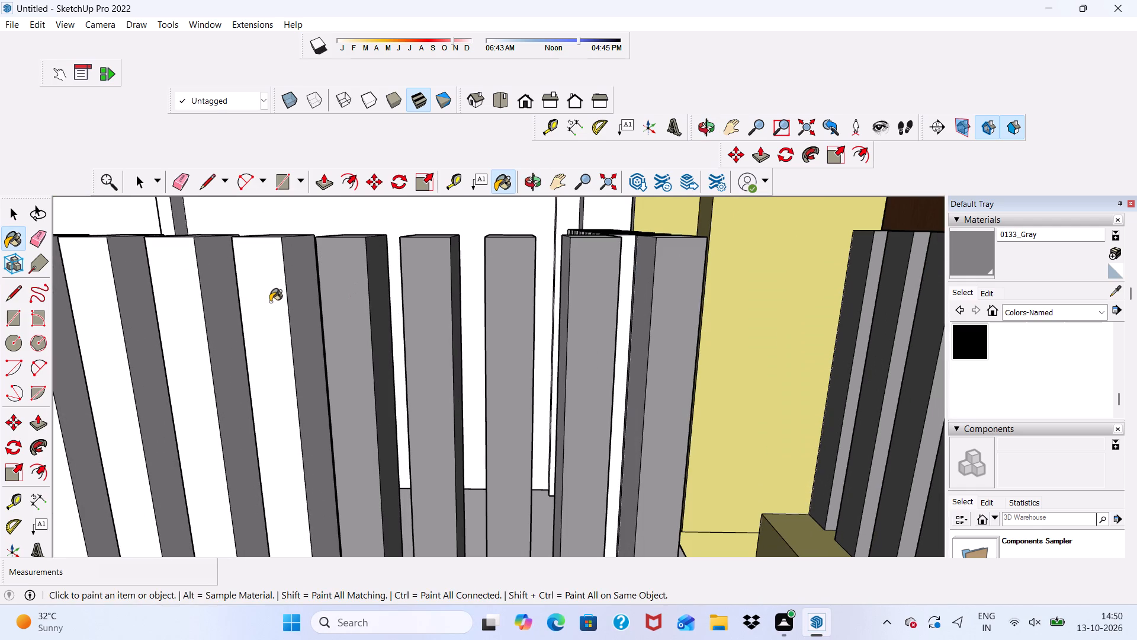
pyautogui.click(301, 299)
pyautogui.moveTo(180, 307); pyautogui.dragTo(186, 309)
pyautogui.click(217, 303)
pyautogui.scroll(-6, 217, 303)
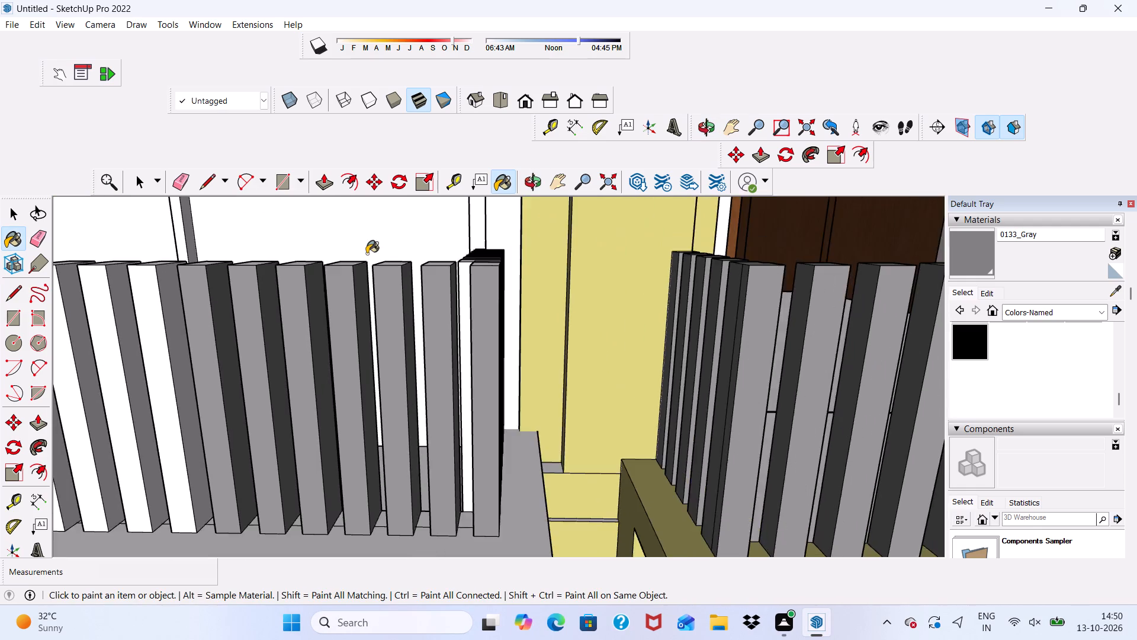
# Continue along the front run, painting the front and side faces of the next three unpainted balusters 0133_Gray.
pyautogui.scroll(-10, 367, 254)
pyautogui.scroll(11, 304, 273)
pyautogui.click(288, 268)
pyautogui.click(306, 264)
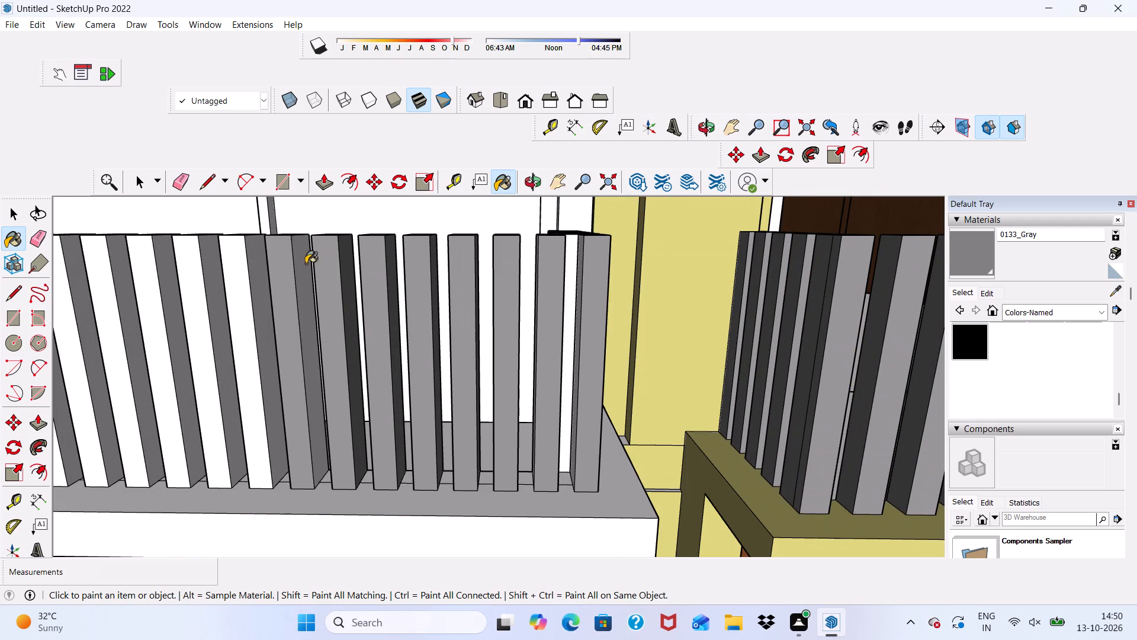
pyautogui.click(232, 273)
pyautogui.click(268, 271)
pyautogui.scroll(-3, 224, 266)
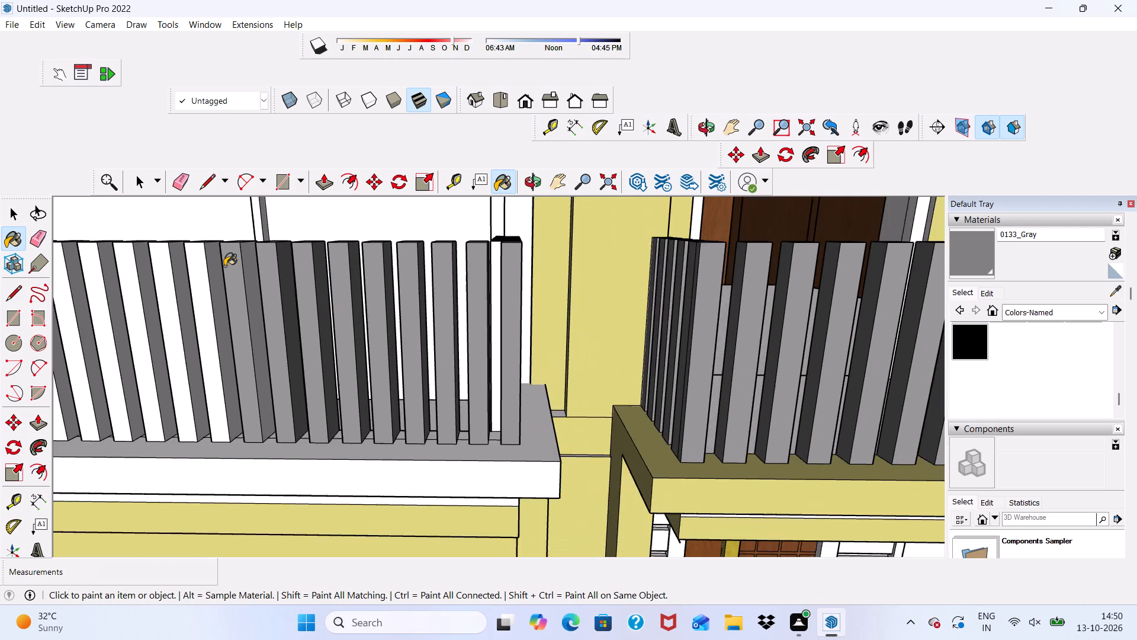
pyautogui.scroll(7, 224, 266)
pyautogui.click(175, 259)
pyautogui.click(210, 265)
pyautogui.scroll(-7, 211, 265)
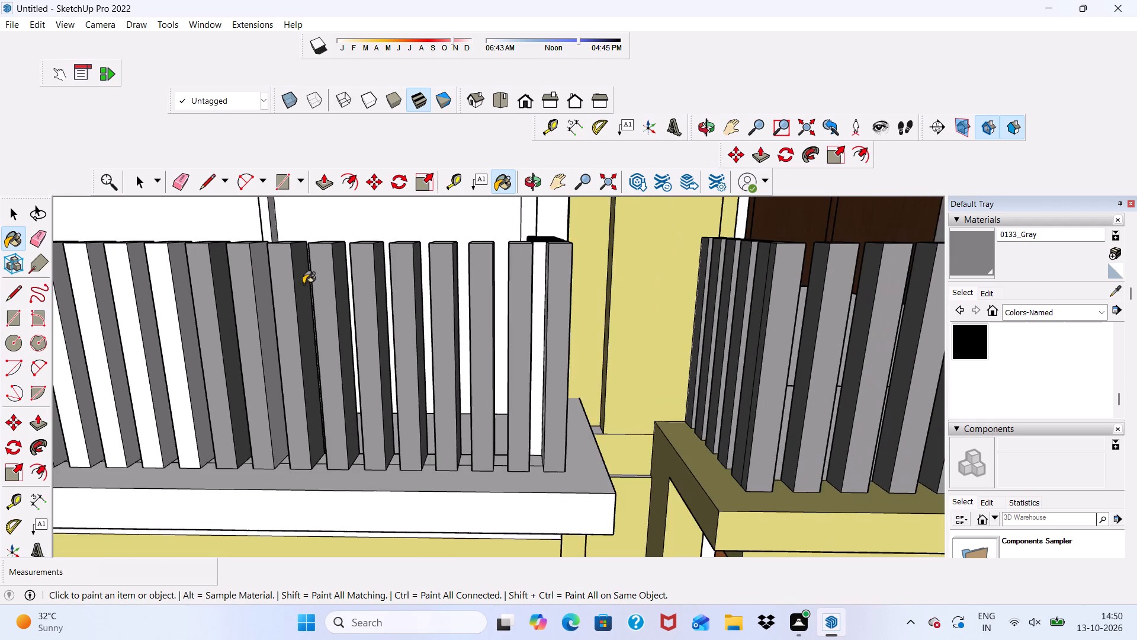
# Paint the front and side faces of the following two front-run balusters 0133_Gray.
pyautogui.scroll(-8, 333, 268)
pyautogui.scroll(-1, 383, 268)
pyautogui.scroll(7, 216, 288)
pyautogui.scroll(9, 384, 252)
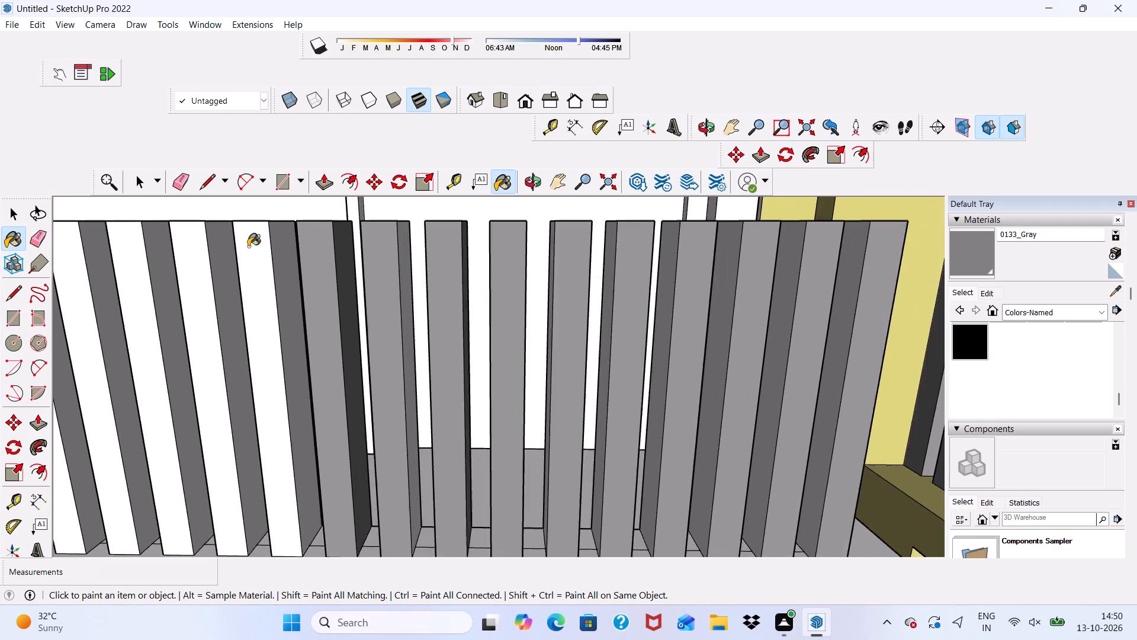
pyautogui.scroll(1, 248, 247)
pyautogui.click(248, 247)
pyautogui.click(287, 260)
pyautogui.scroll(-2, 235, 267)
pyautogui.click(191, 278)
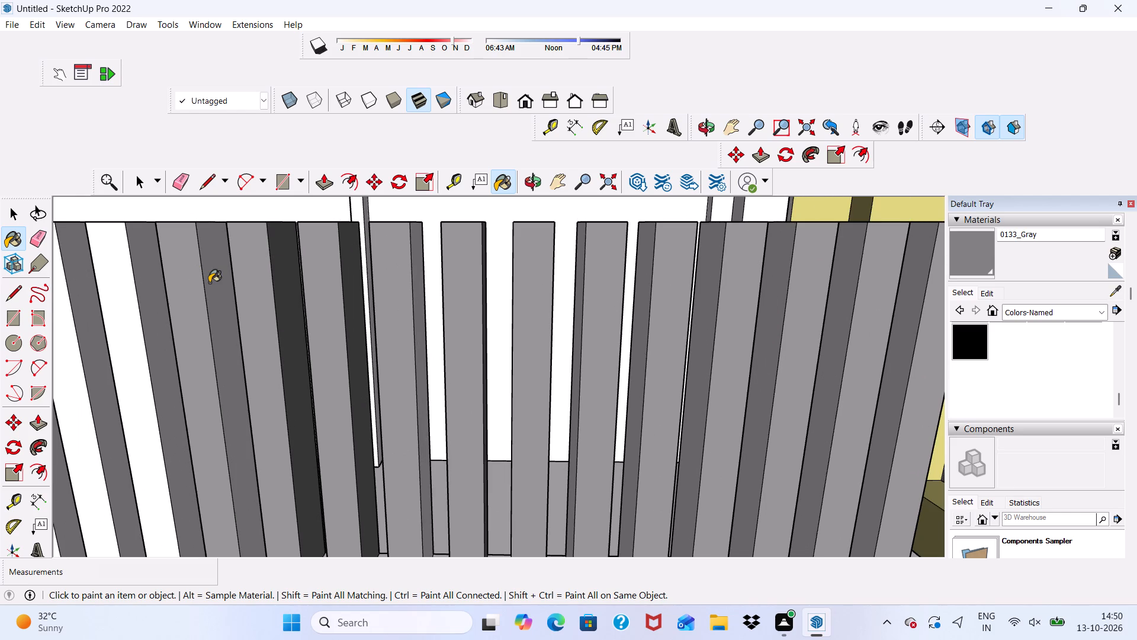
pyautogui.click(214, 283)
pyautogui.scroll(-12, 215, 284)
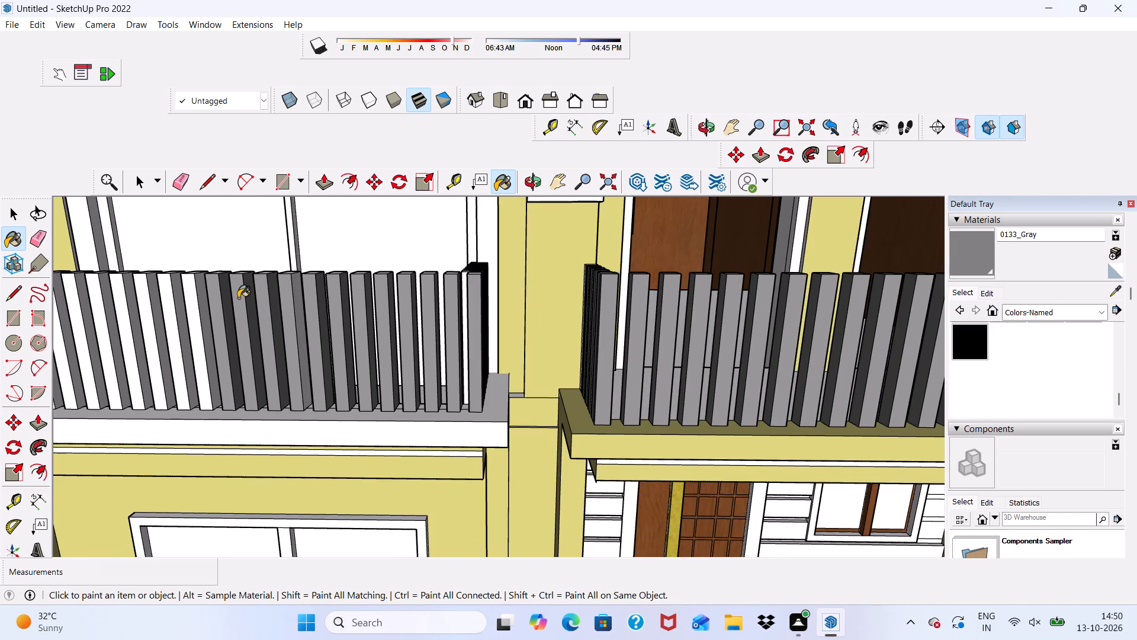
# Paint the front and side faces of three more balusters towards the middle of the front run 0133_Gray.
pyautogui.scroll(-10, 238, 298)
pyautogui.scroll(6, 191, 305)
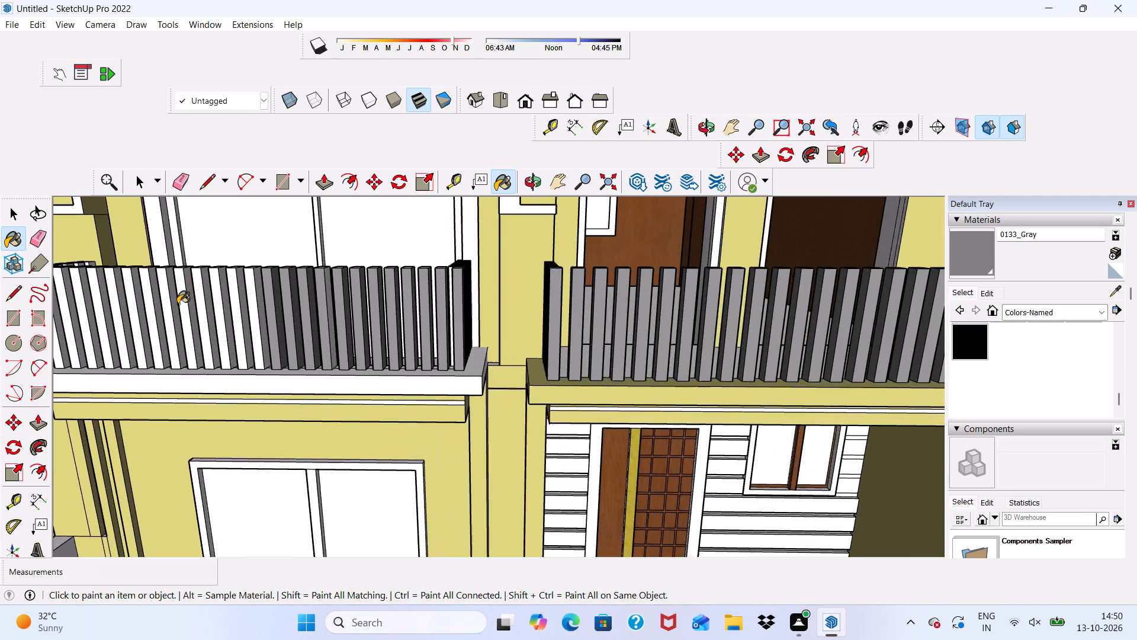
pyautogui.scroll(11, 236, 306)
pyautogui.click(262, 292)
pyautogui.click(279, 289)
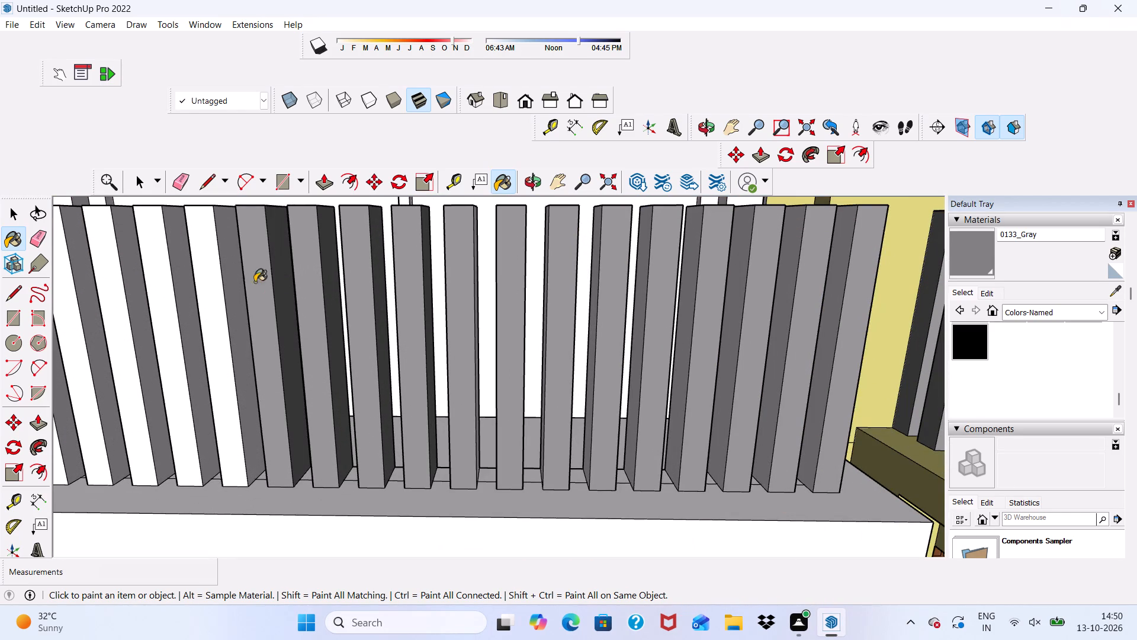
pyautogui.moveTo(220, 266); pyautogui.dragTo(211, 267)
pyautogui.click(229, 268)
pyautogui.scroll(4, 160, 265)
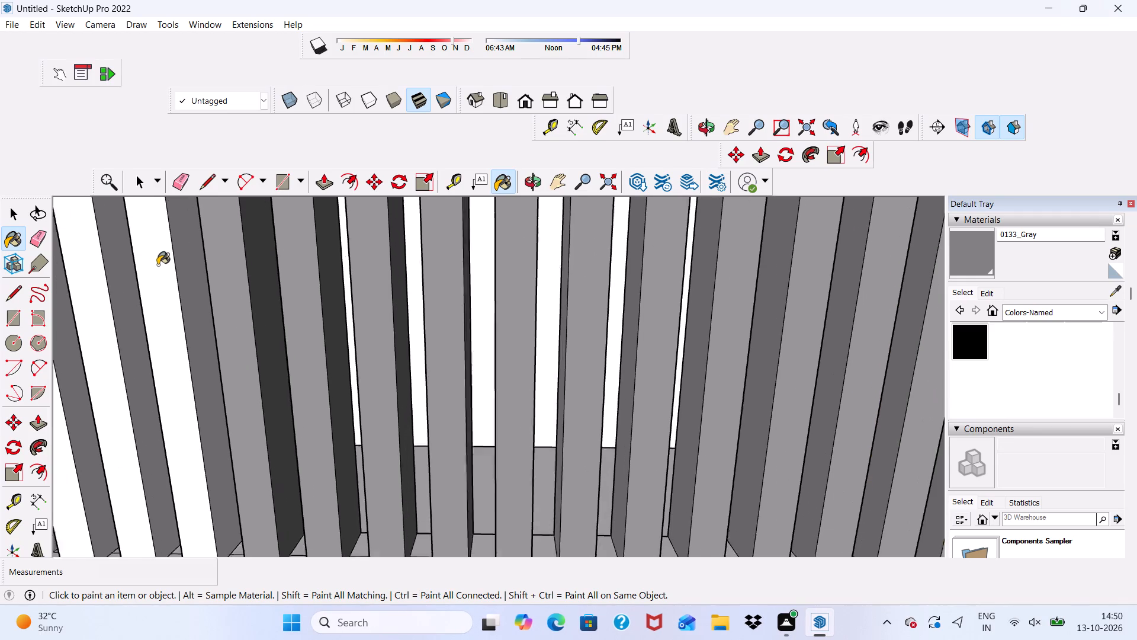
pyautogui.scroll(1, 158, 265)
pyautogui.click(158, 265)
pyautogui.click(199, 267)
pyautogui.scroll(-7, 199, 267)
pyautogui.scroll(-9, 288, 263)
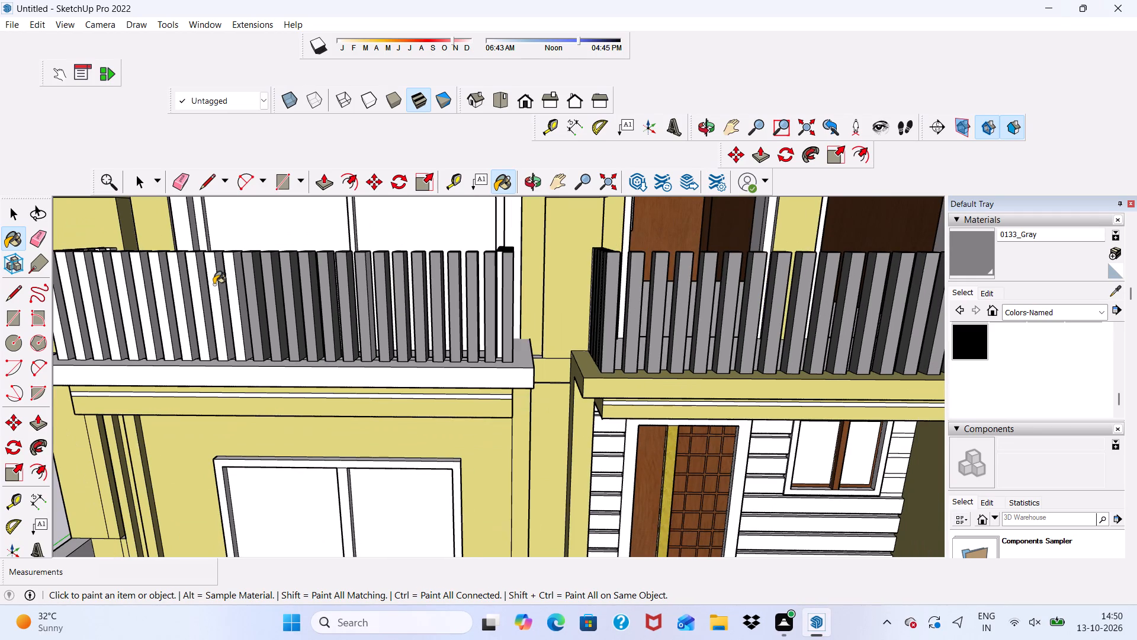
# Paint the front and side faces of the first three balusters at the far end of the front run 0133_Gray.
pyautogui.scroll(1, 214, 284)
pyautogui.scroll(-5, 214, 284)
pyautogui.scroll(3, 295, 291)
pyautogui.scroll(-5, 297, 299)
pyautogui.scroll(3, 40, 268)
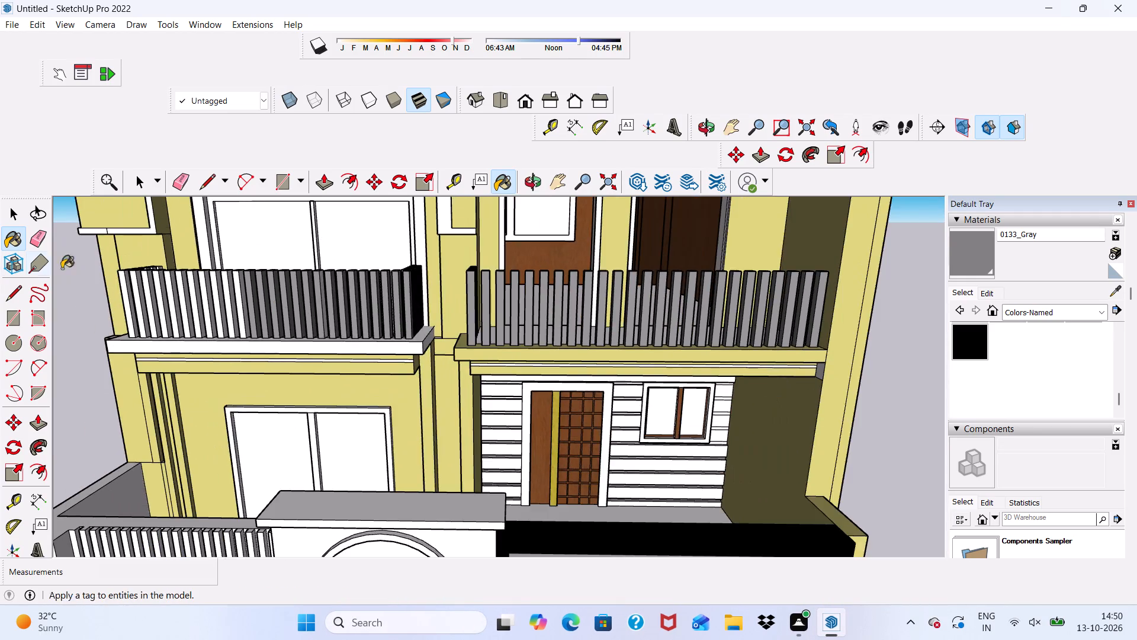
pyautogui.scroll(4, 62, 268)
pyautogui.scroll(5, 199, 308)
pyautogui.click(194, 301)
pyautogui.click(198, 302)
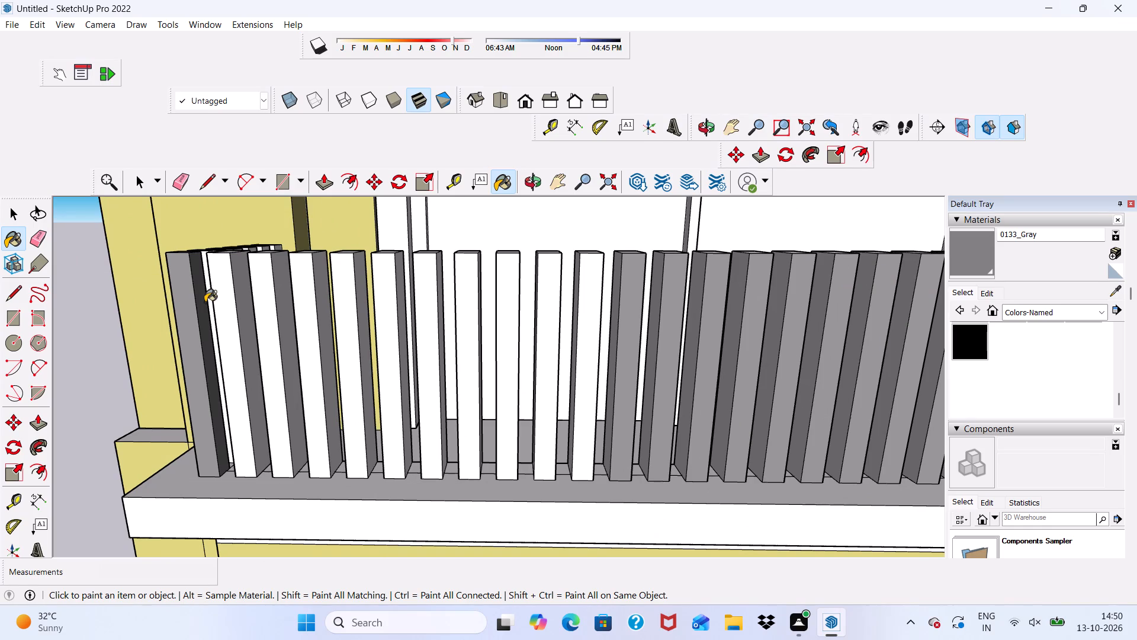
pyautogui.click(224, 297)
pyautogui.click(242, 298)
pyautogui.click(272, 316)
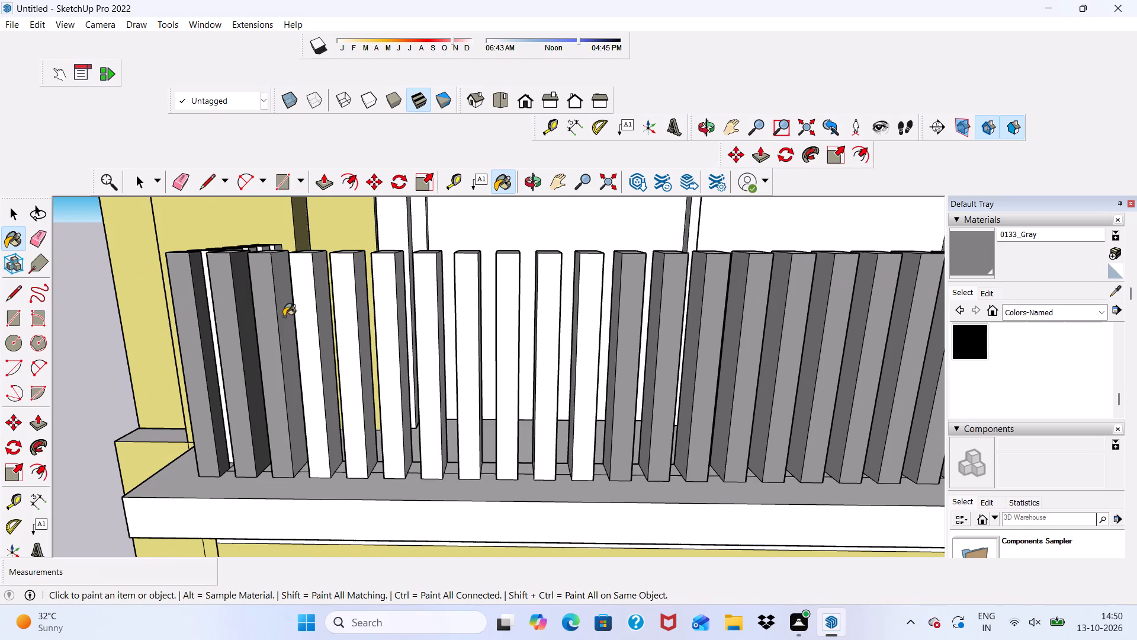
pyautogui.click(284, 316)
# Paint the front and side faces of the next four balusters inward from the railing's far end 0133_Gray.
pyautogui.click(310, 320)
pyautogui.click(320, 319)
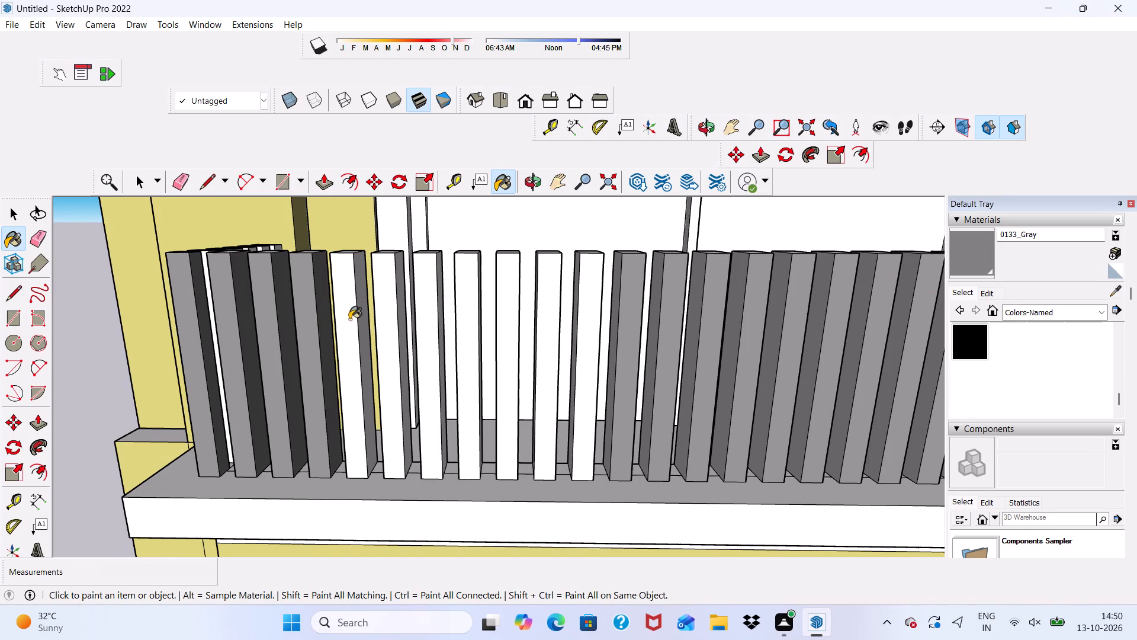
pyautogui.click(349, 319)
pyautogui.click(365, 321)
pyautogui.click(386, 325)
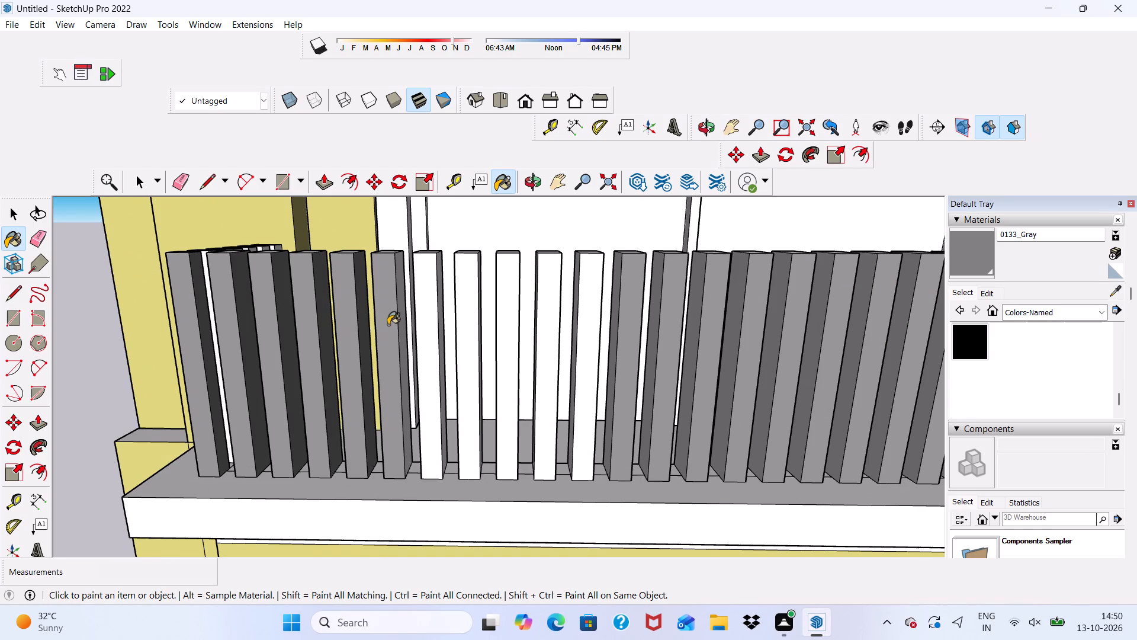
pyautogui.click(402, 320)
pyautogui.click(430, 318)
pyautogui.click(438, 316)
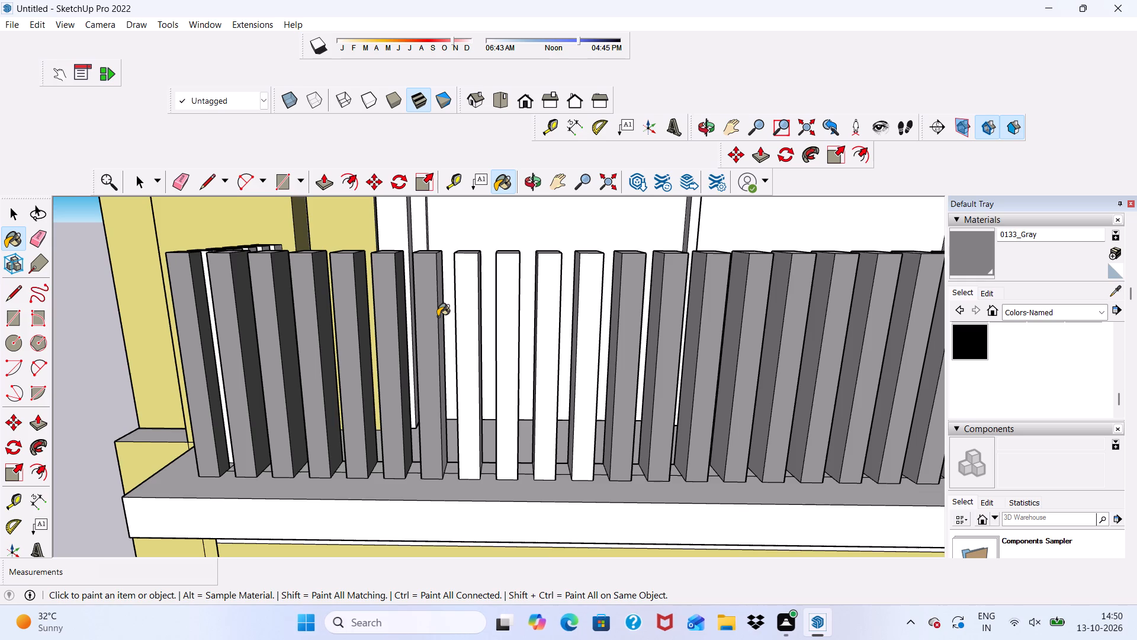
# Paint the remaining white balusters in the middle of the front run 0133_Gray on their front and side faces.
pyautogui.scroll(9, 438, 316)
pyautogui.click(441, 305)
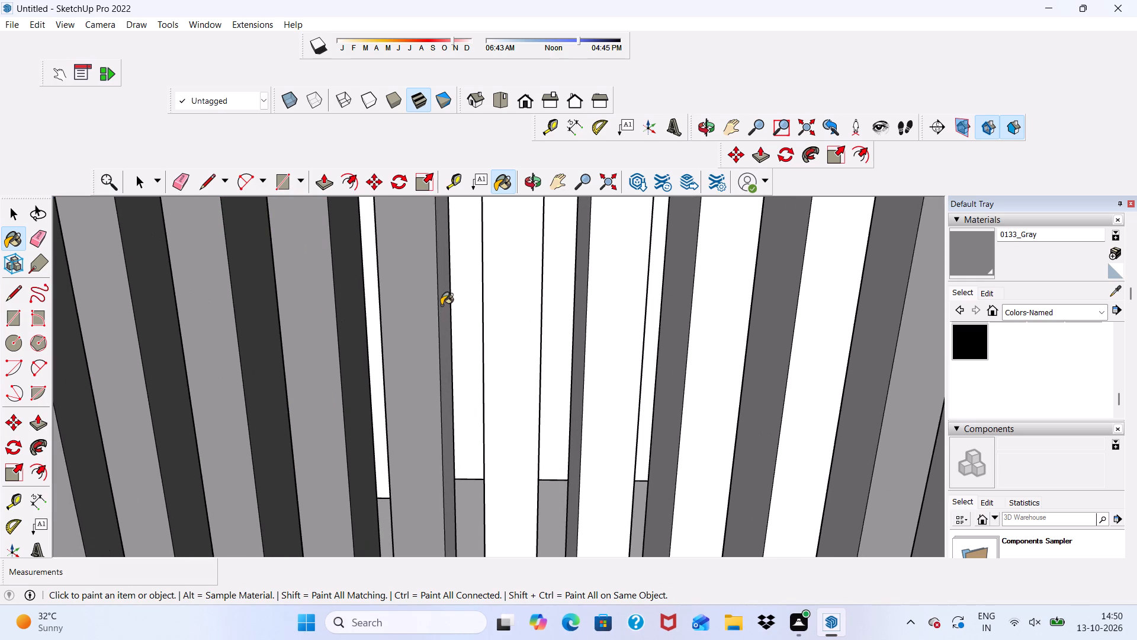
pyautogui.click(506, 310)
pyautogui.scroll(-2, 509, 310)
pyautogui.moveTo(505, 310); pyautogui.dragTo(393, 351, button='middle')
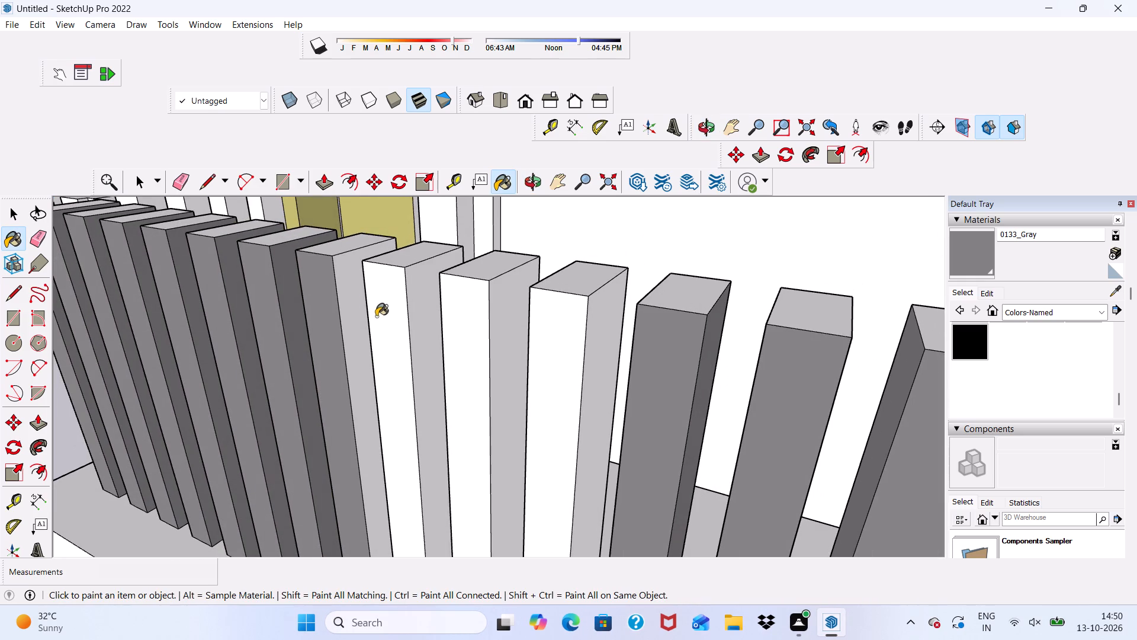
pyautogui.click(349, 297)
pyautogui.click(404, 305)
pyautogui.click(417, 303)
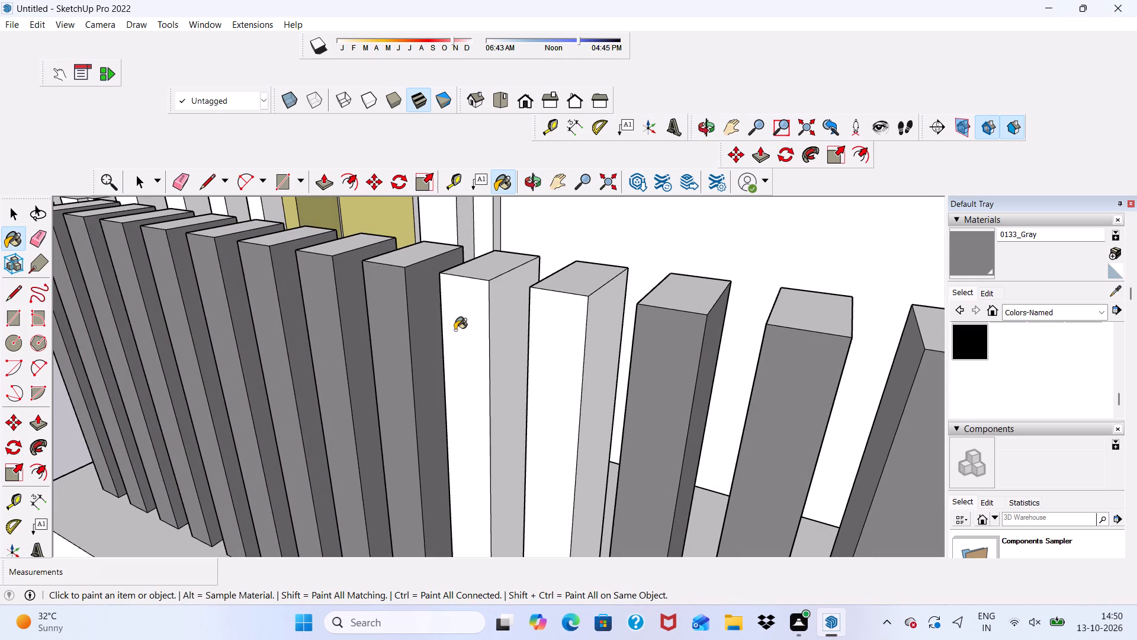
pyautogui.moveTo(455, 330); pyautogui.dragTo(461, 335)
pyautogui.click(495, 342)
# Paint the faces missed on individual balusters along the front run 0133_Gray.
pyautogui.scroll(-13, 432, 299)
pyautogui.scroll(3, 481, 294)
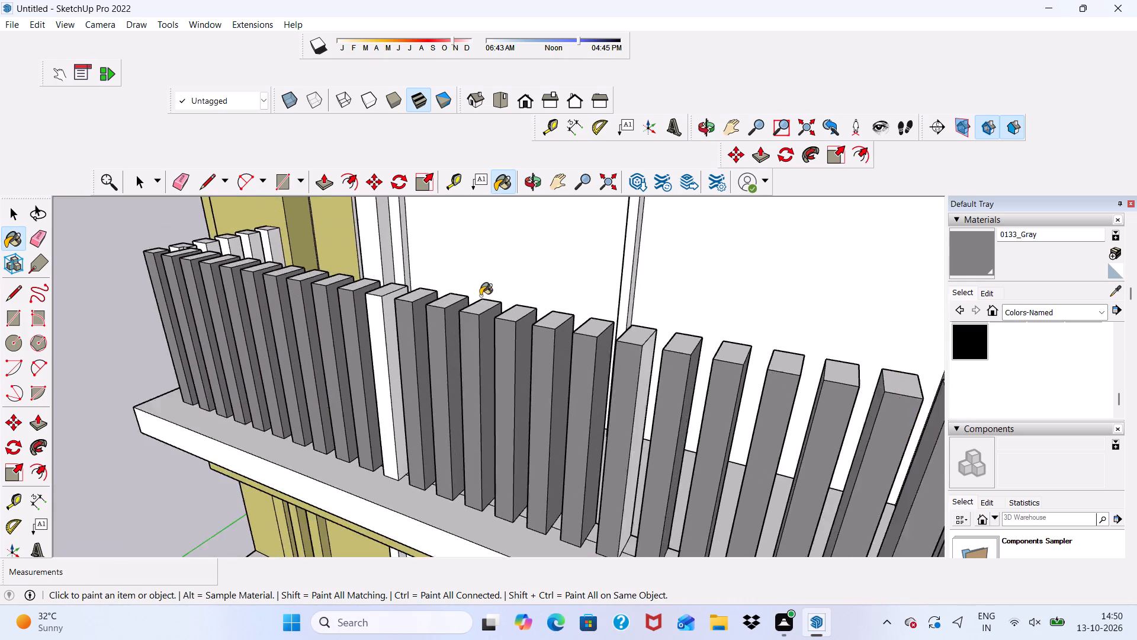
pyautogui.scroll(5, 480, 296)
pyautogui.scroll(-2, 420, 297)
pyautogui.click(172, 334)
pyautogui.click(209, 313)
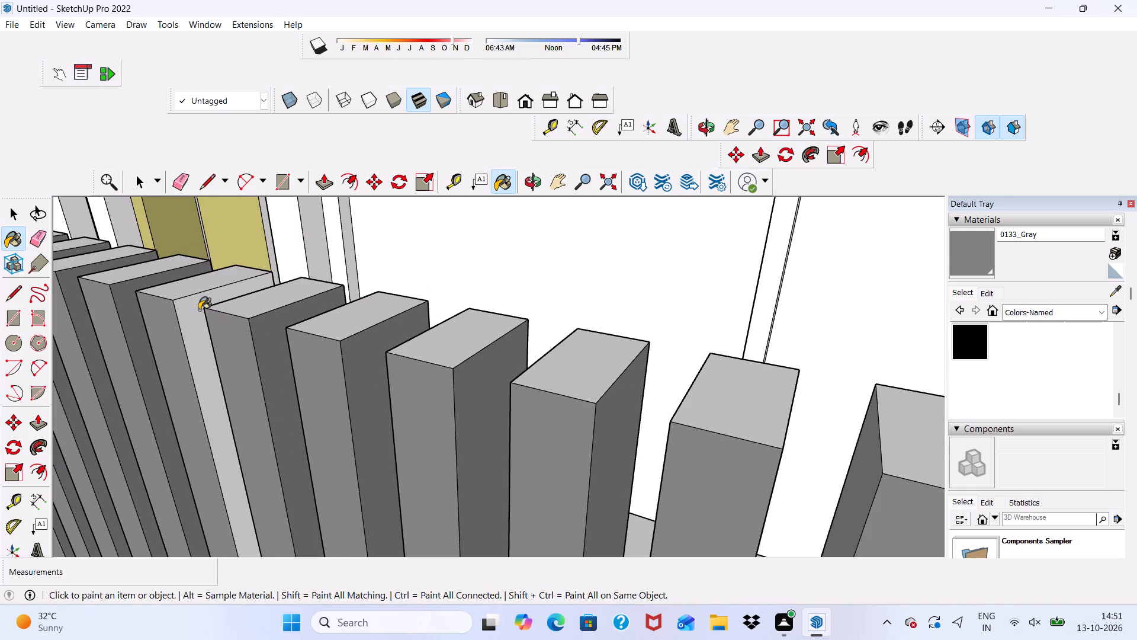
pyautogui.scroll(-2, 192, 308)
pyautogui.click(192, 308)
pyautogui.scroll(-14, 192, 308)
pyautogui.scroll(8, 452, 306)
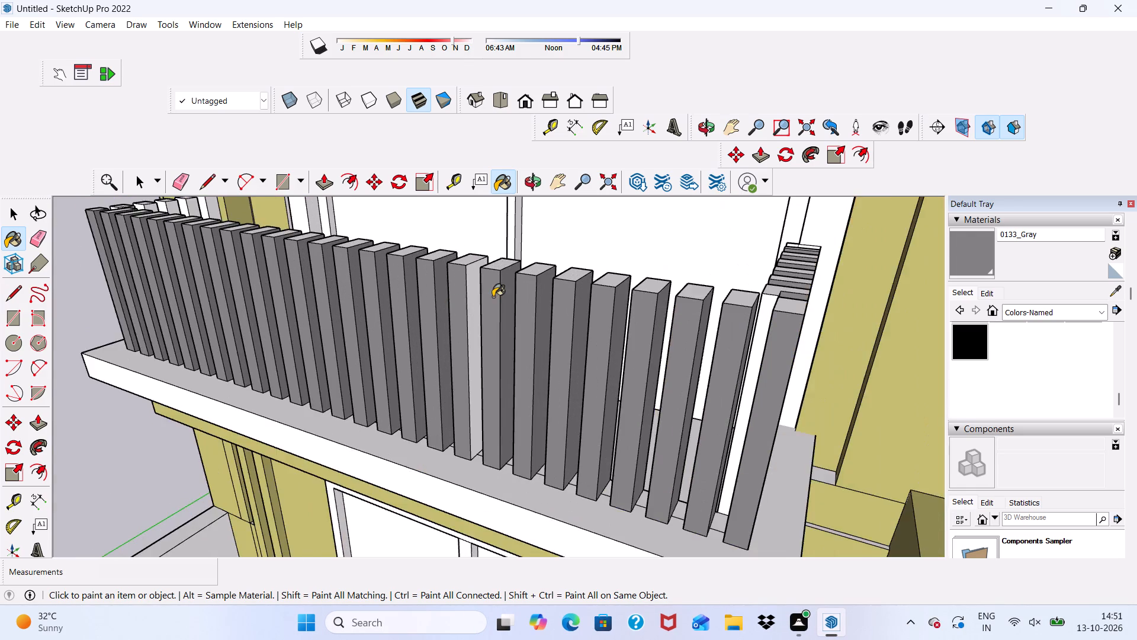
pyautogui.scroll(4, 493, 297)
pyautogui.click(451, 290)
pyautogui.scroll(-16, 449, 312)
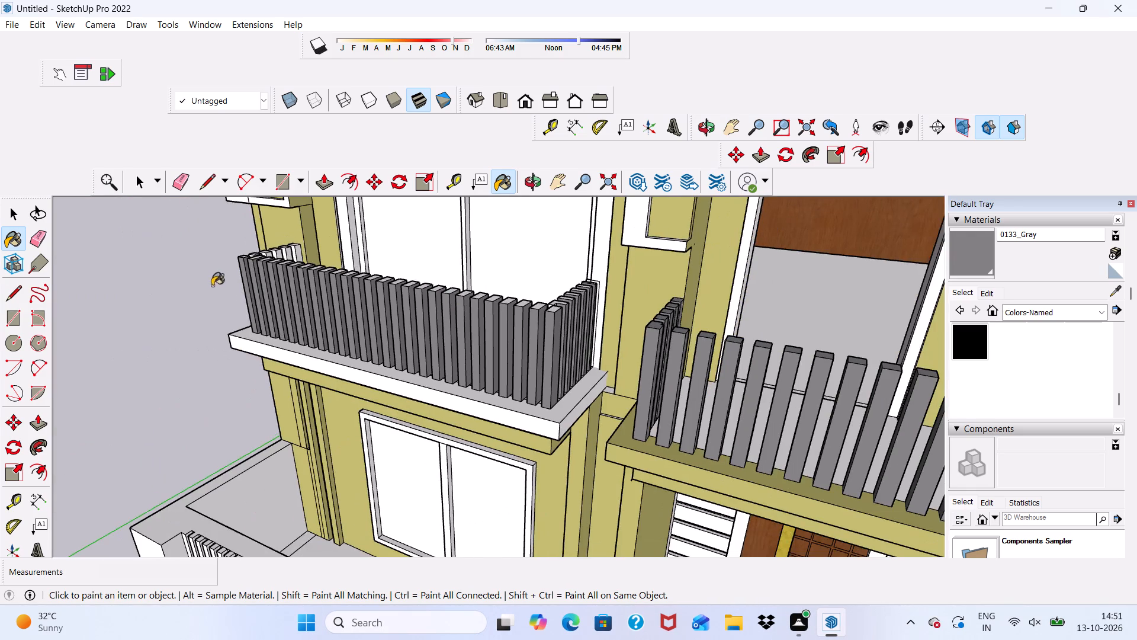
# Paint the outward faces of the balusters in the same balcony's opposite side return 0133_Gray, starting from the wall.
pyautogui.scroll(9, 247, 273)
pyautogui.scroll(-10, 248, 273)
pyautogui.moveTo(278, 296); pyautogui.dragTo(108, 376, button='middle')
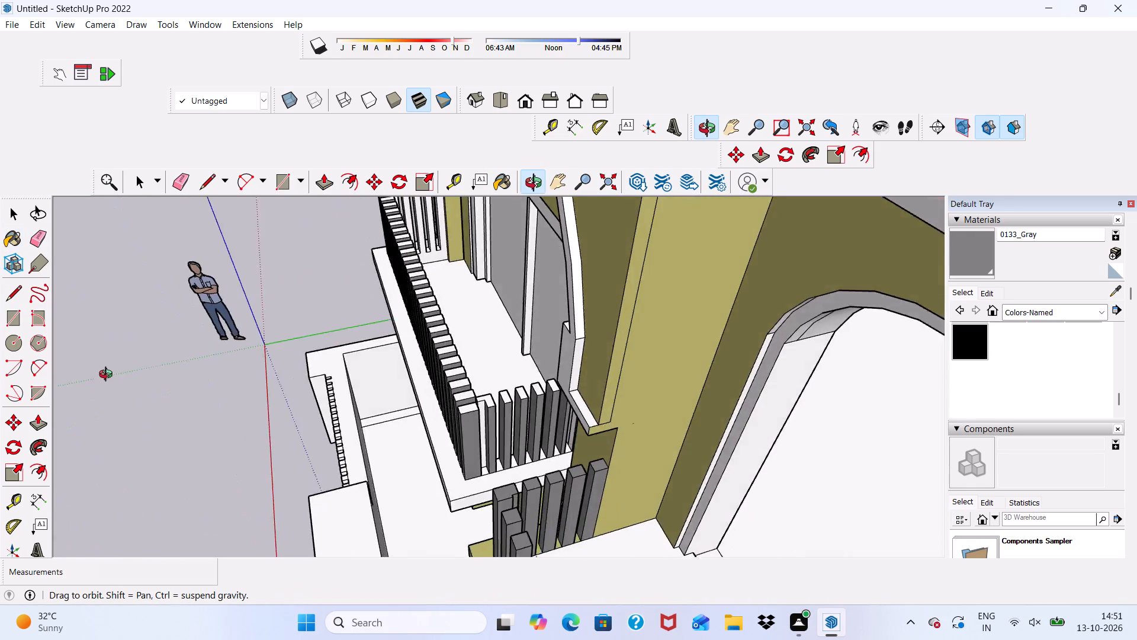
pyautogui.moveTo(108, 376); pyautogui.dragTo(594, 269, button='middle')
pyautogui.scroll(9, 382, 291)
pyautogui.scroll(-7, 371, 291)
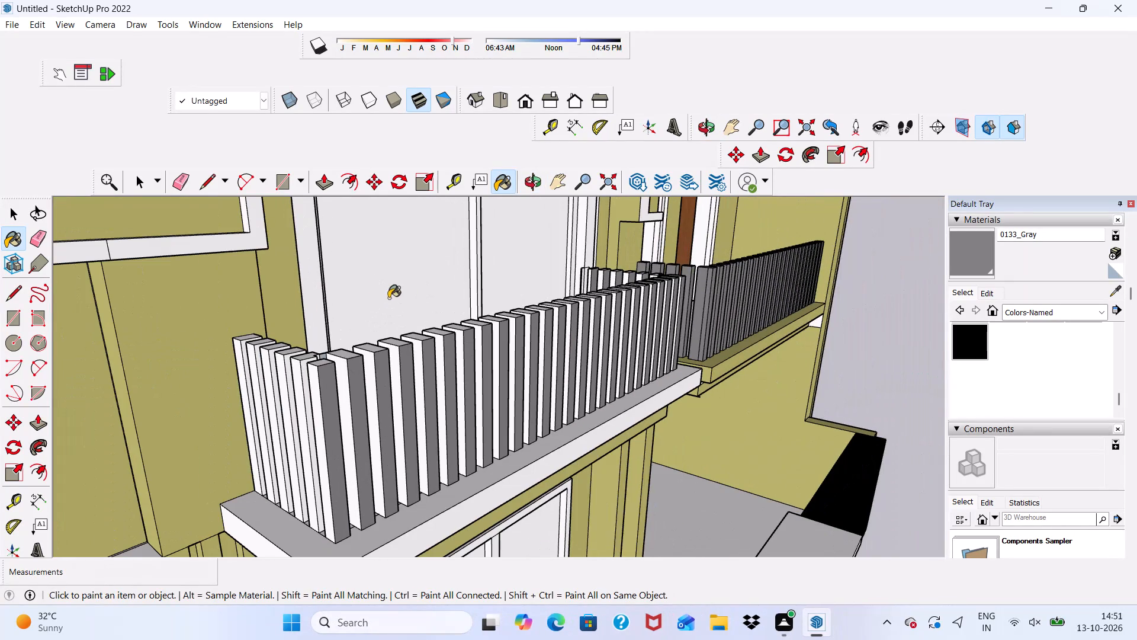
pyautogui.scroll(3, 388, 298)
pyautogui.scroll(-3, 127, 424)
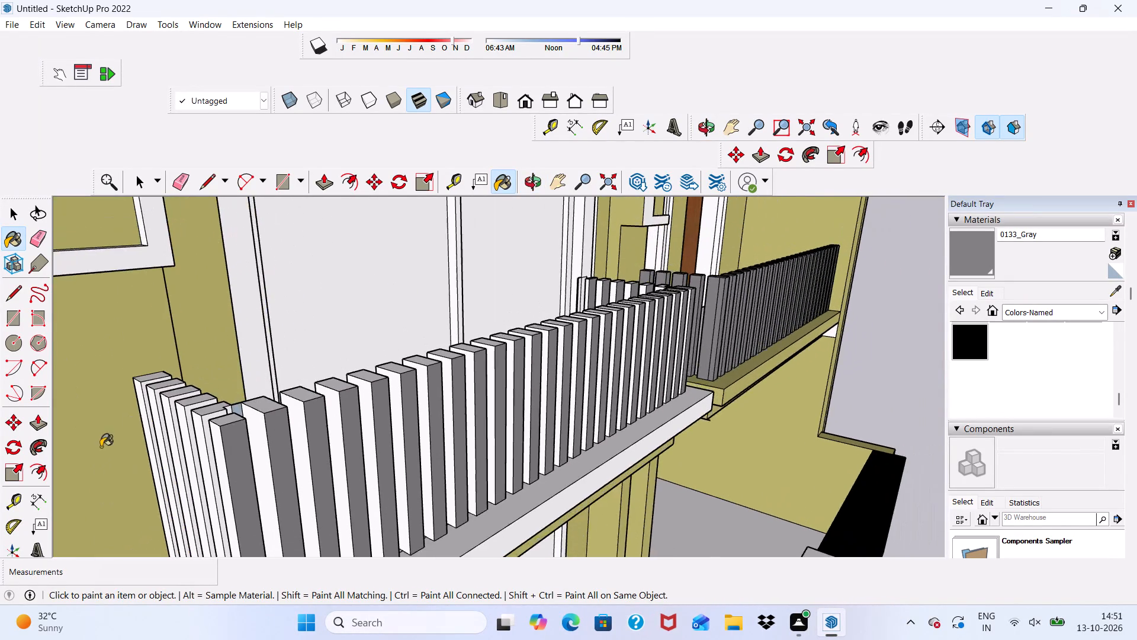
pyautogui.scroll(12, 132, 421)
pyautogui.moveTo(128, 363); pyautogui.dragTo(136, 360)
pyautogui.scroll(4, 177, 352)
pyautogui.click(172, 354)
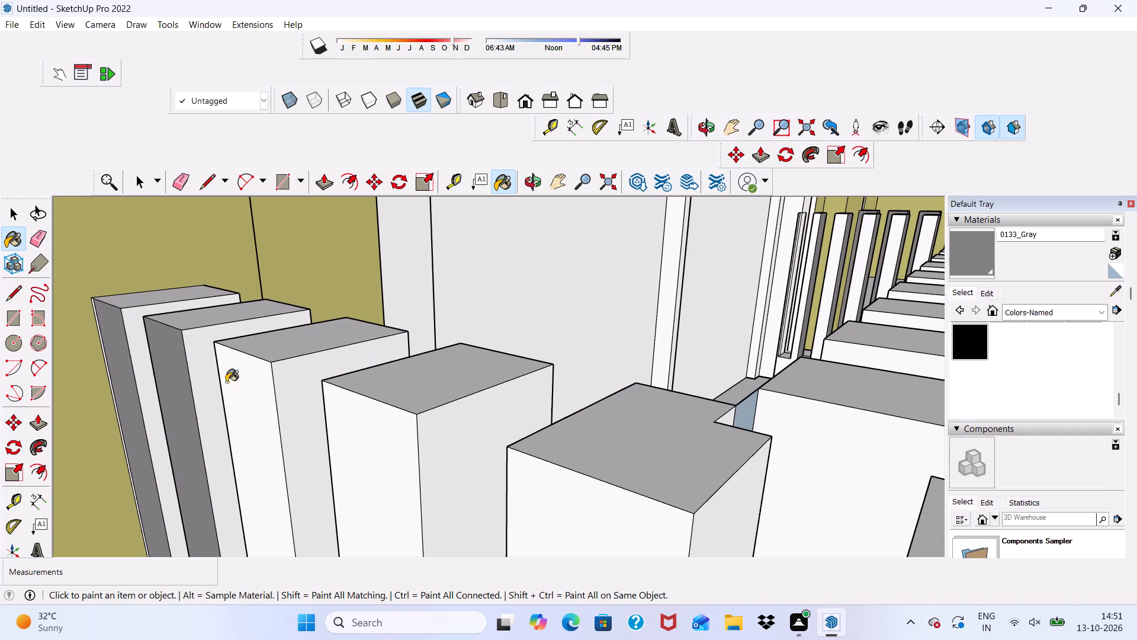
pyautogui.click(207, 380)
pyautogui.moveTo(241, 398); pyautogui.dragTo(262, 405)
pyautogui.click(308, 408)
pyautogui.scroll(-1, 357, 415)
pyautogui.moveTo(365, 417); pyautogui.dragTo(400, 431)
pyautogui.click(438, 441)
# Paint the last side-return baluster and the corner baluster at this end of the railing 0133_Gray.
pyautogui.scroll(-11, 365, 368)
pyautogui.scroll(6, 472, 484)
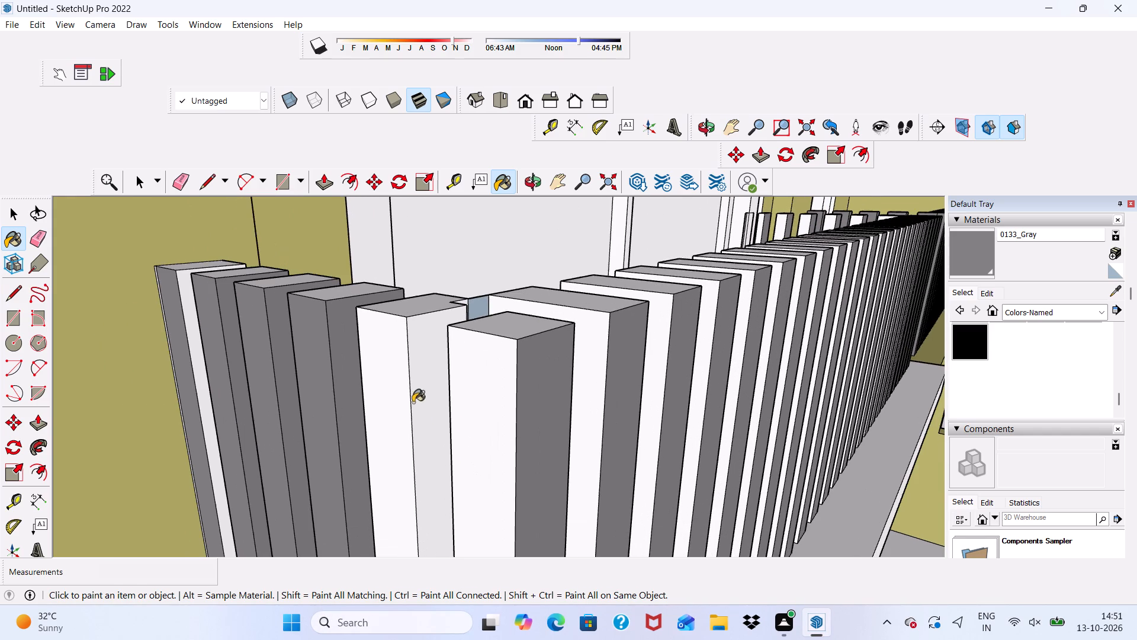
pyautogui.moveTo(378, 385); pyautogui.dragTo(391, 386)
pyautogui.moveTo(417, 381); pyautogui.dragTo(424, 381)
pyautogui.moveTo(465, 394); pyautogui.dragTo(486, 401)
pyautogui.click(554, 402)
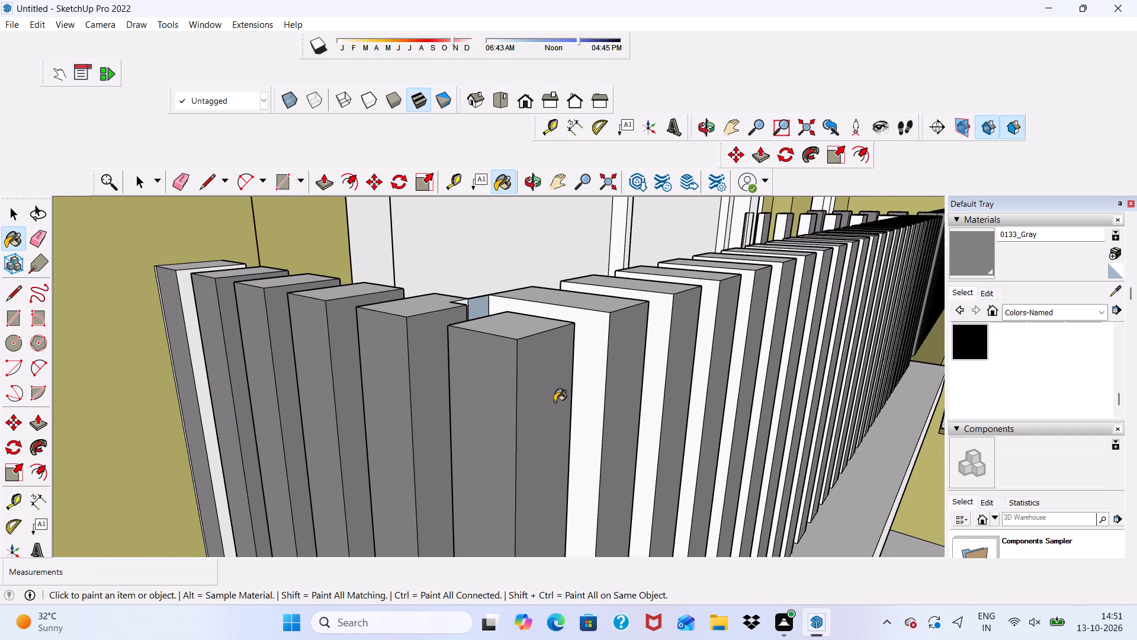
# Paint the white side faces of the first front-run balusters next to the corner 0133_Gray.
pyautogui.click(583, 399)
pyautogui.click(656, 356)
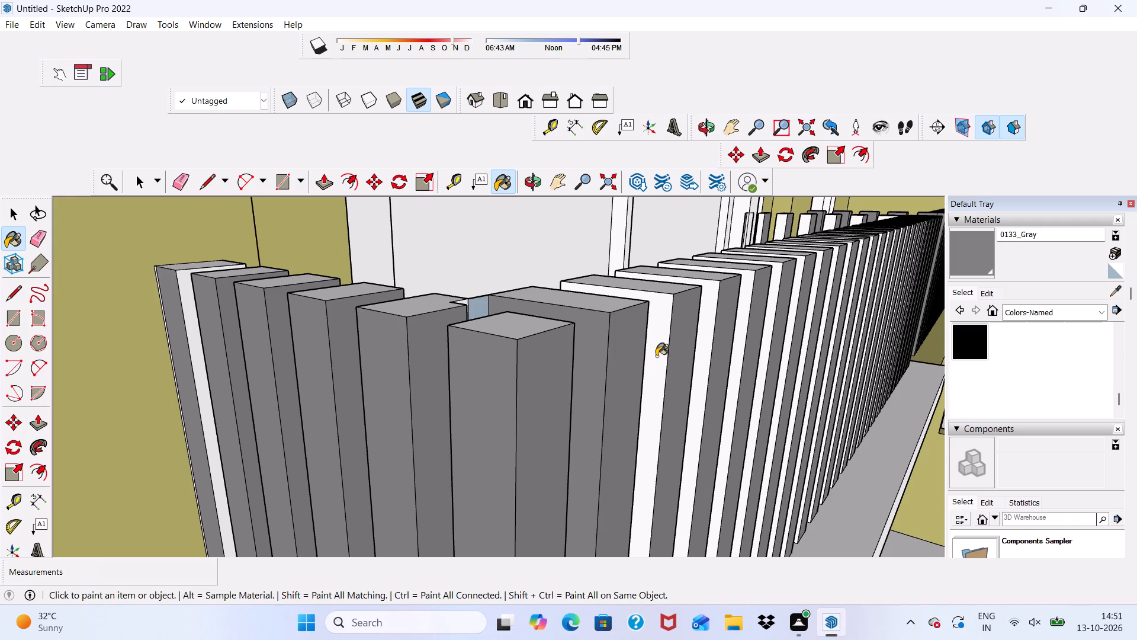
pyautogui.click(700, 327)
pyautogui.click(750, 311)
pyautogui.click(770, 297)
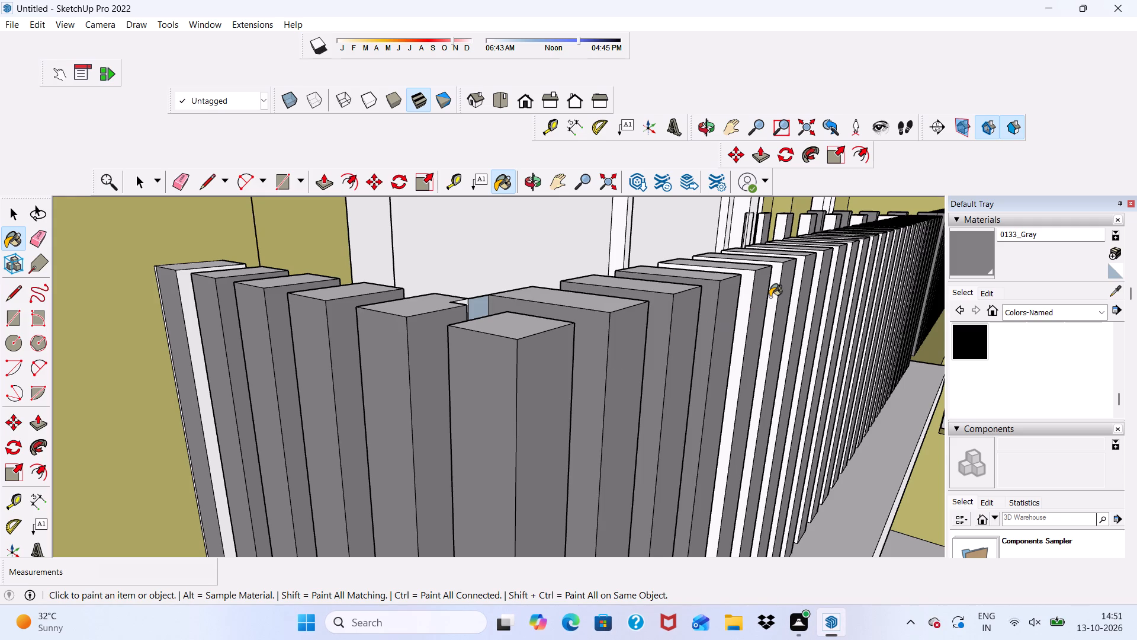
pyautogui.click(744, 298)
# Paint the white side faces of the next group of balusters along the front run 0133_Gray.
pyautogui.scroll(-4, 500, 398)
pyautogui.scroll(-2, 69, 524)
pyautogui.scroll(-1, 169, 472)
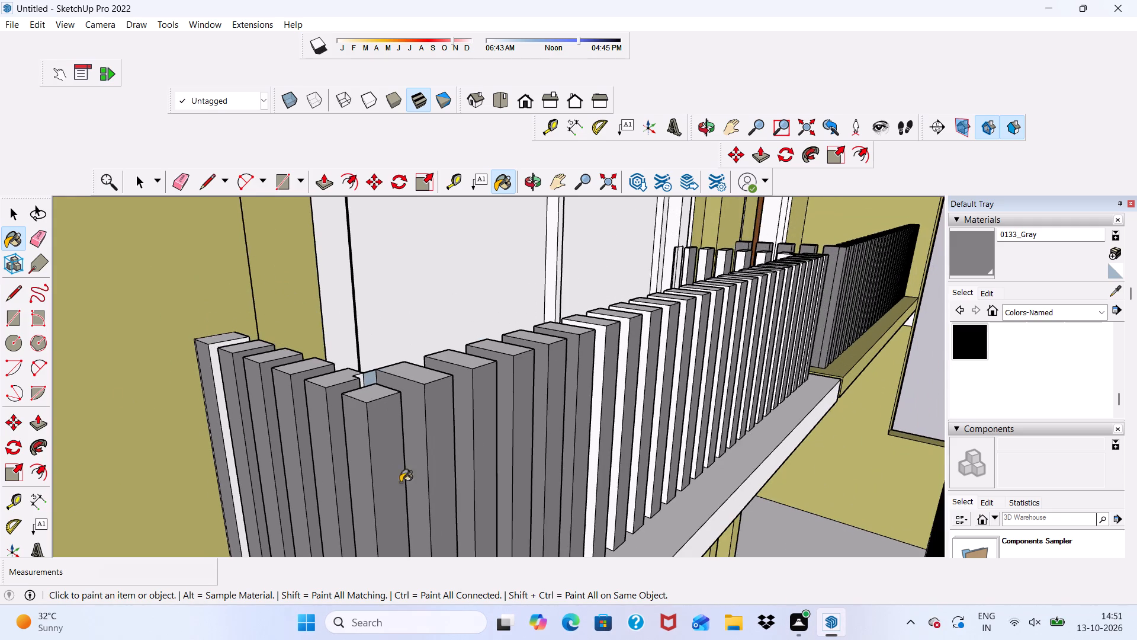
pyautogui.scroll(7, 551, 389)
pyautogui.scroll(-8, 573, 340)
pyautogui.scroll(-6, 421, 349)
pyautogui.scroll(5, 662, 310)
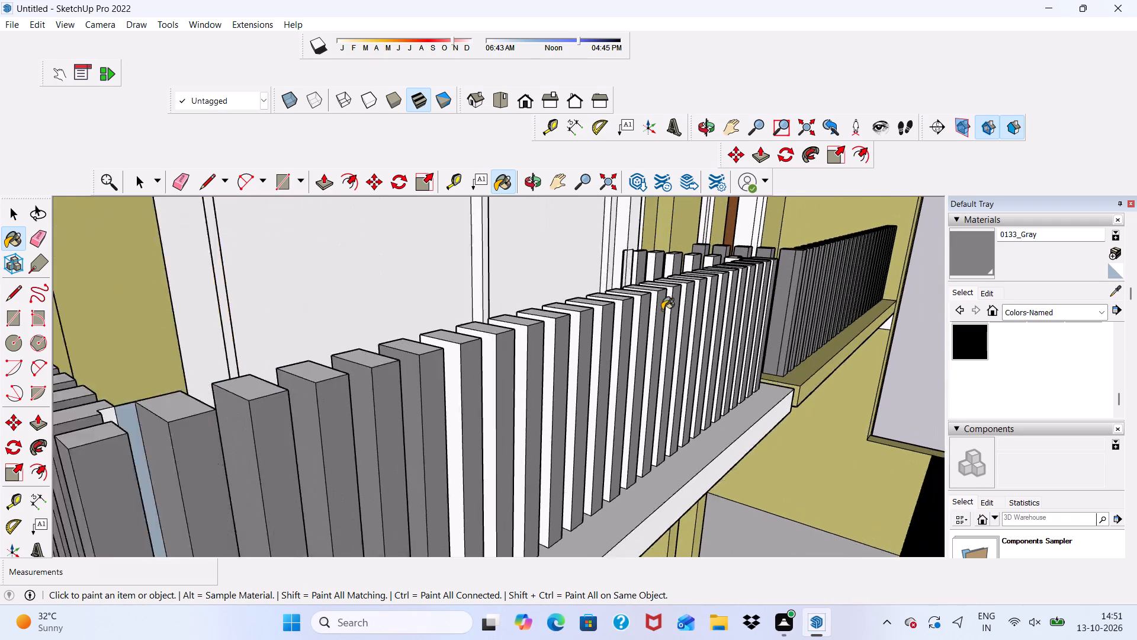
pyautogui.scroll(2, 662, 310)
pyautogui.click(299, 401)
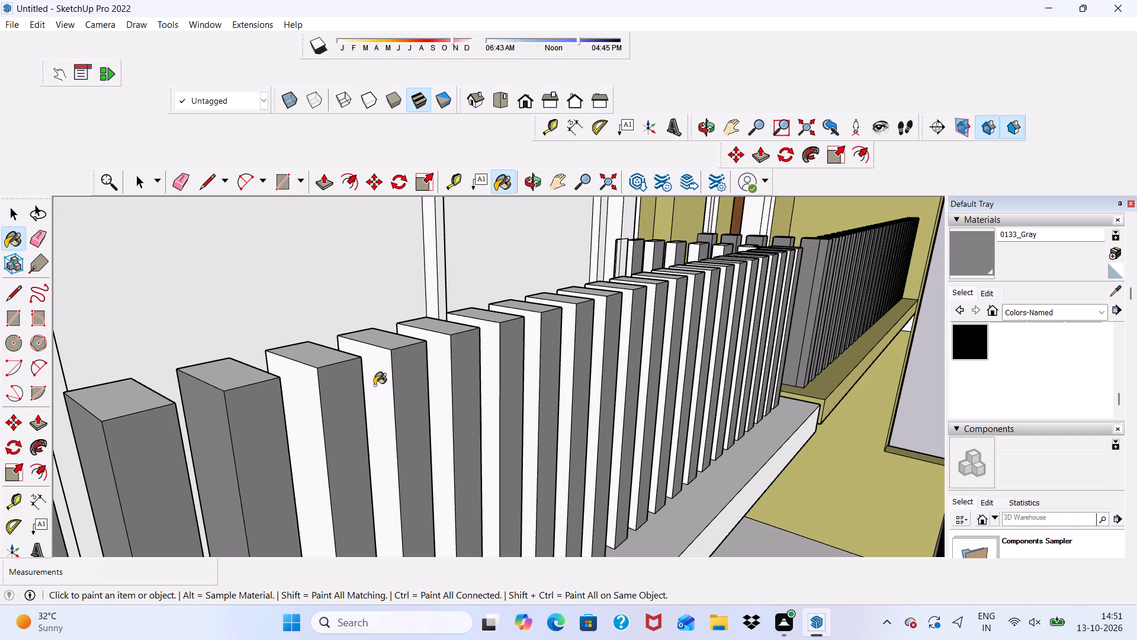
pyautogui.click(387, 382)
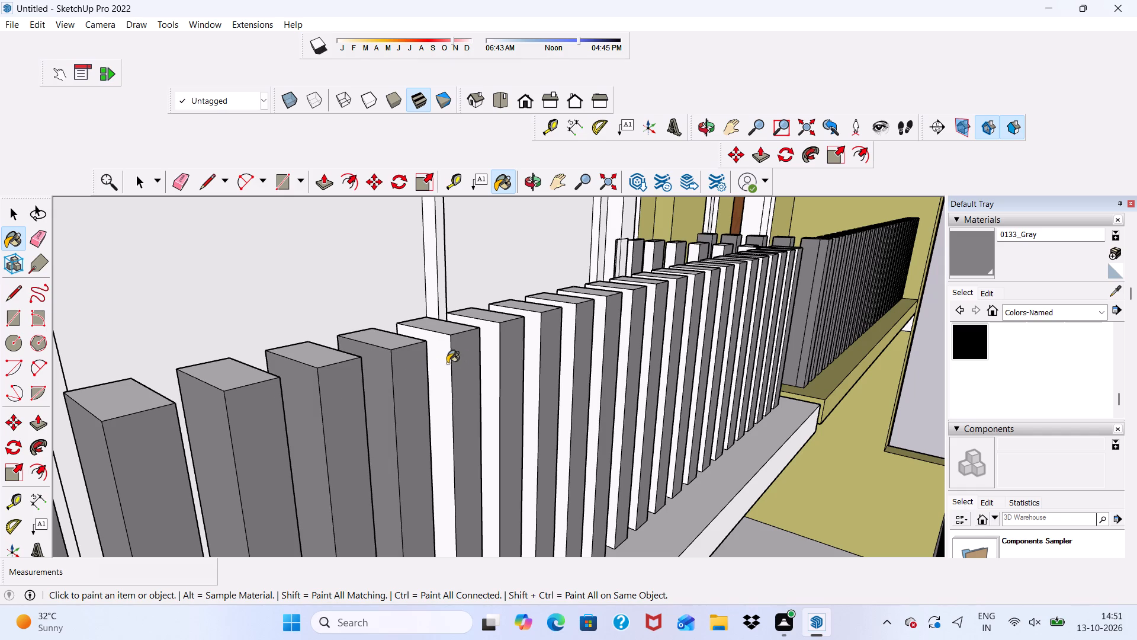
pyautogui.click(448, 363)
pyautogui.click(499, 350)
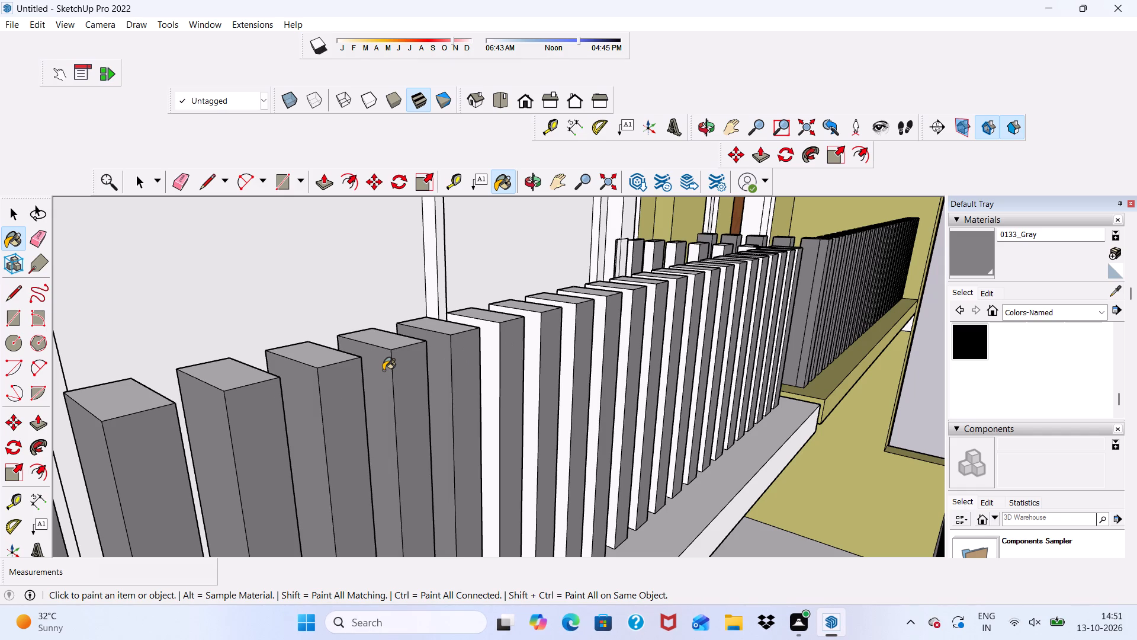
# Continue painting the white side faces of the front-run balusters 0133_Gray towards the middle of the railing.
pyautogui.scroll(-7, 323, 316)
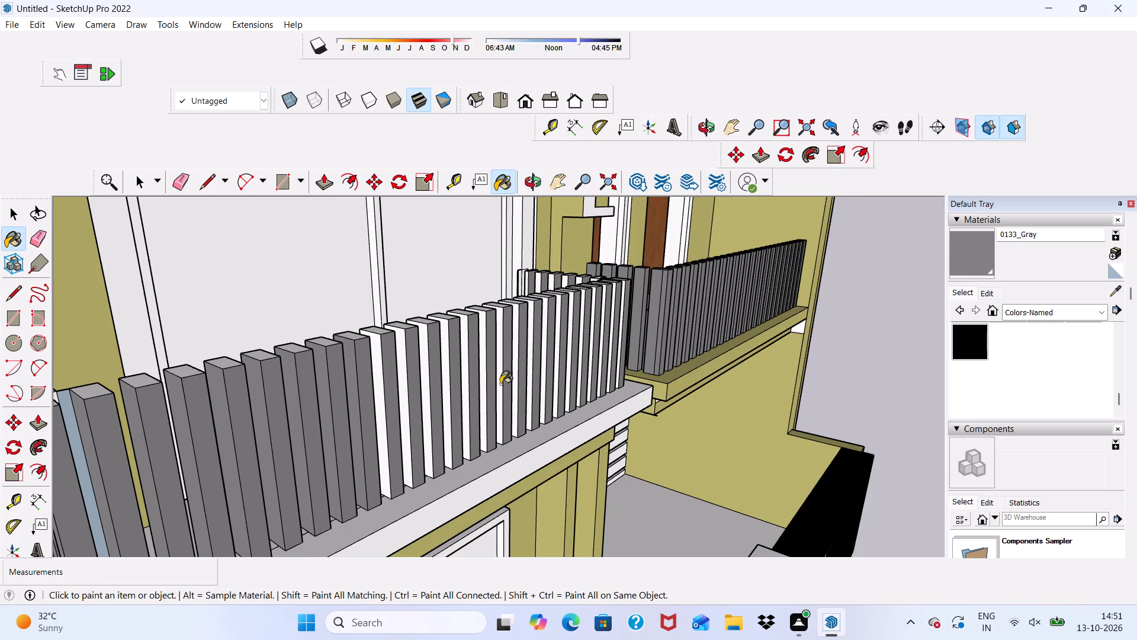
pyautogui.scroll(7, 454, 384)
pyautogui.scroll(-2, 452, 383)
pyautogui.scroll(5, 368, 380)
pyautogui.click(327, 344)
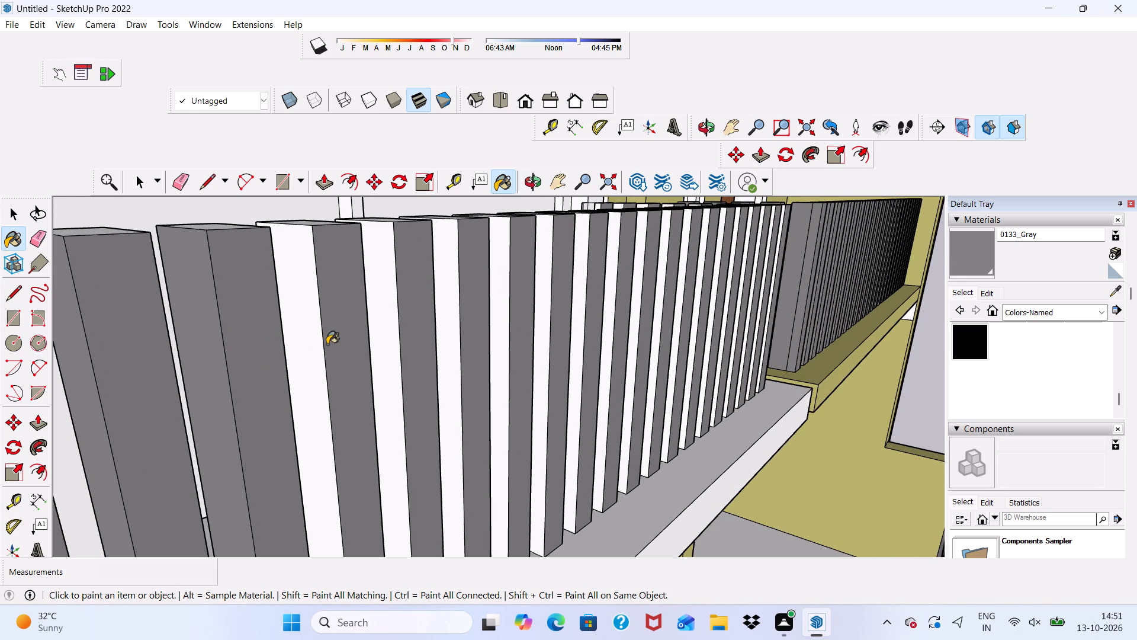
pyautogui.click(307, 364)
pyautogui.scroll(2, 364, 349)
pyautogui.moveTo(394, 339); pyautogui.dragTo(415, 338)
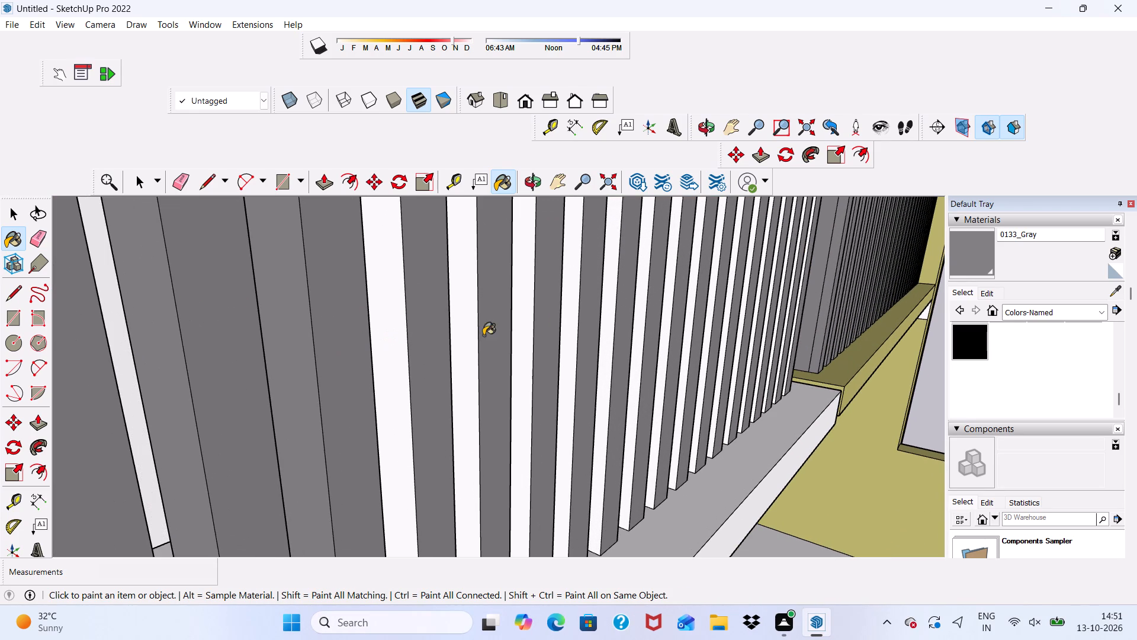
pyautogui.click(458, 345)
pyautogui.click(396, 372)
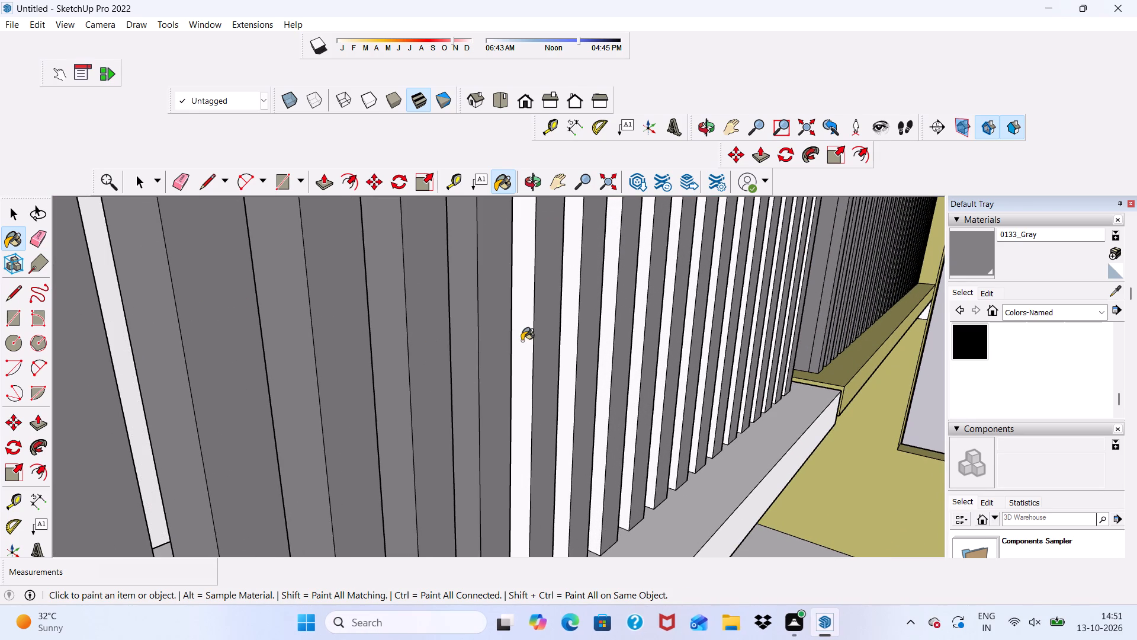
pyautogui.click(522, 341)
pyautogui.click(573, 325)
# Paint the white side faces of the balusters past the middle of the front run 0133_Gray.
pyautogui.scroll(-6, 502, 349)
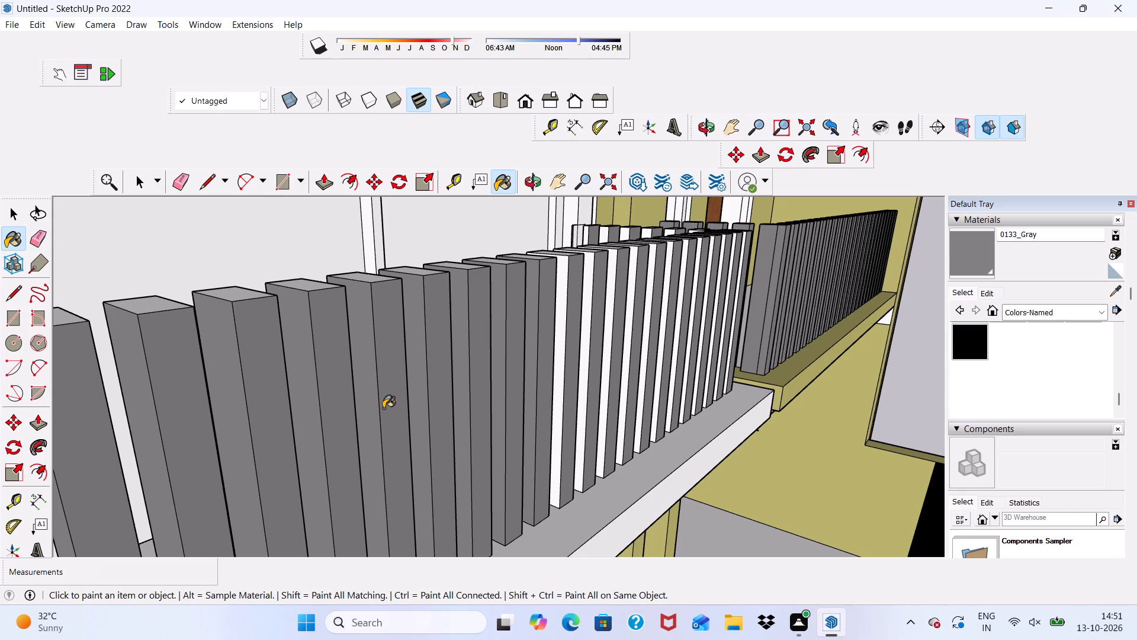
pyautogui.scroll(6, 621, 326)
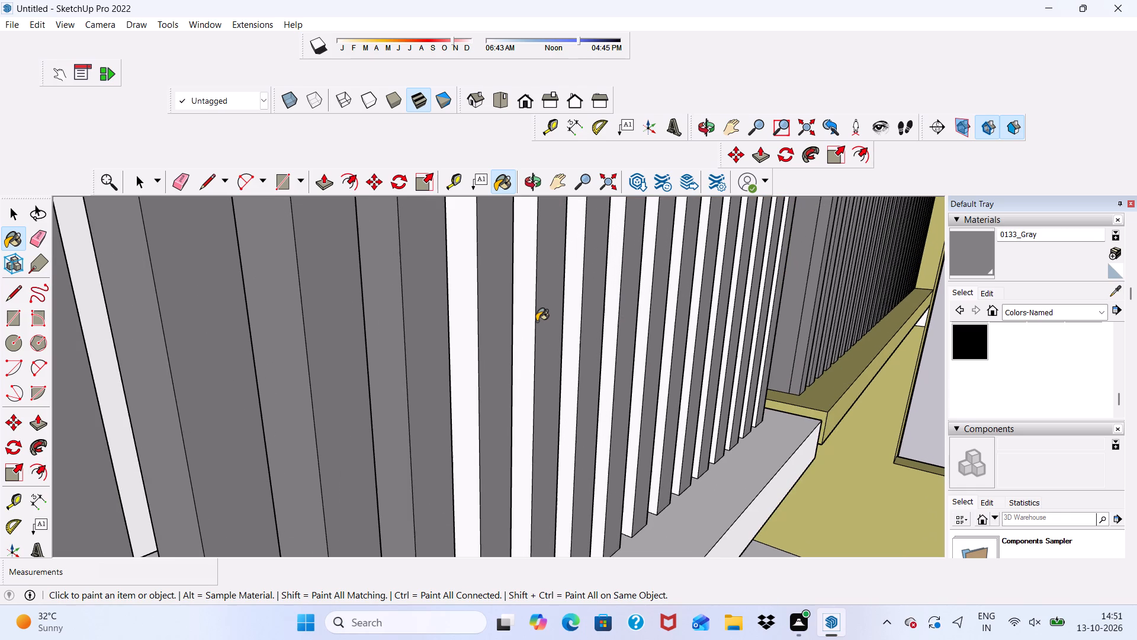
pyautogui.scroll(6, 537, 321)
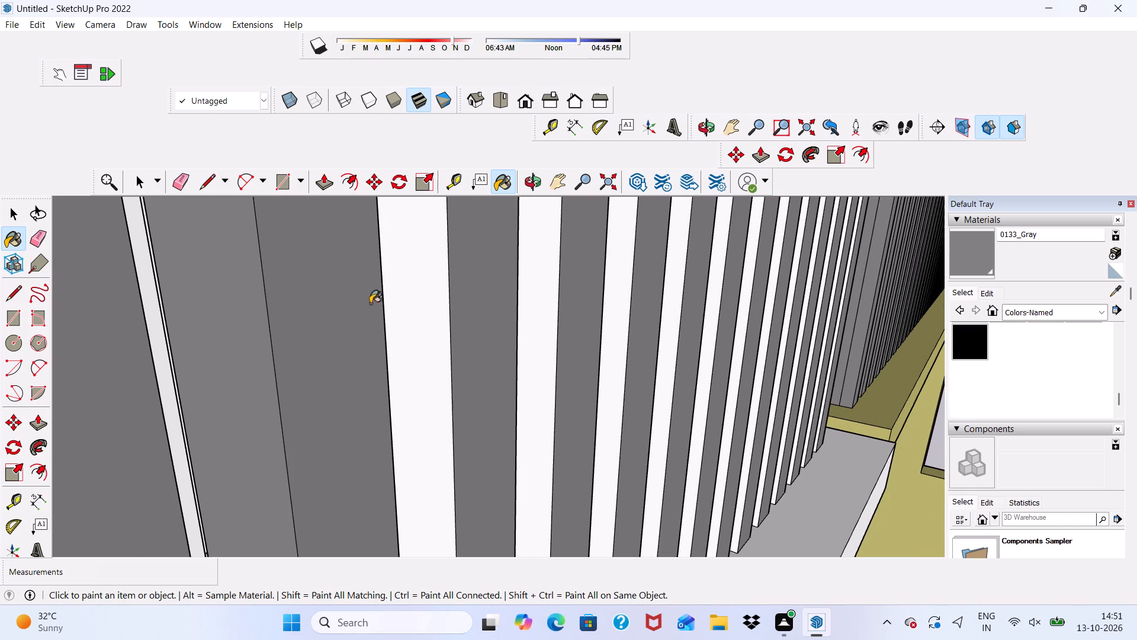
pyautogui.click(432, 303)
pyautogui.click(537, 321)
pyautogui.click(628, 300)
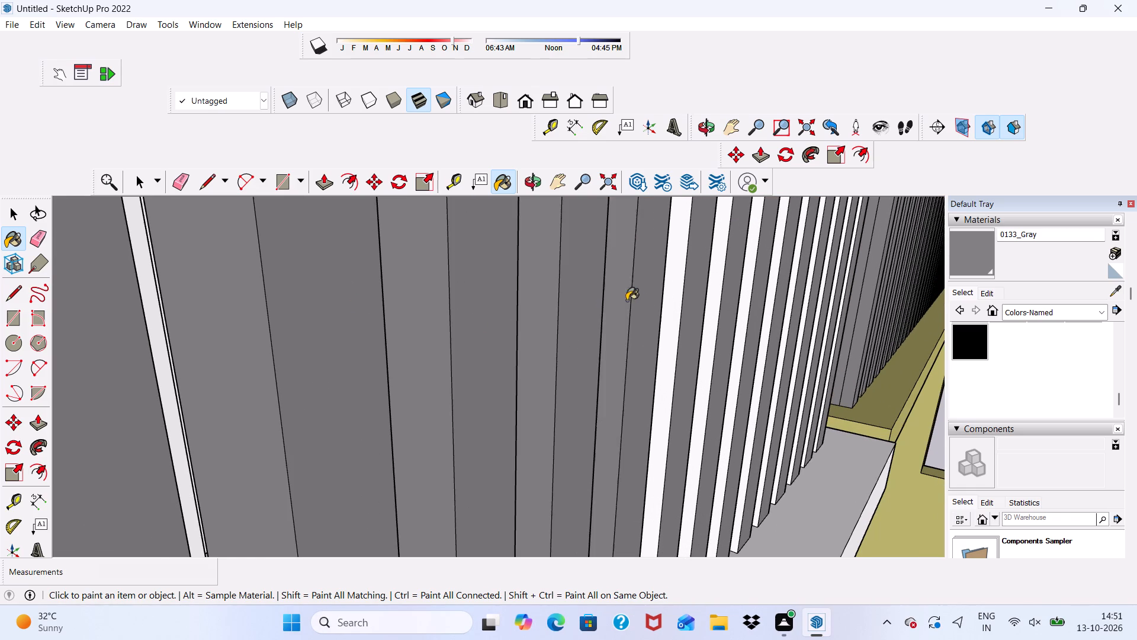
pyautogui.scroll(-11, 371, 369)
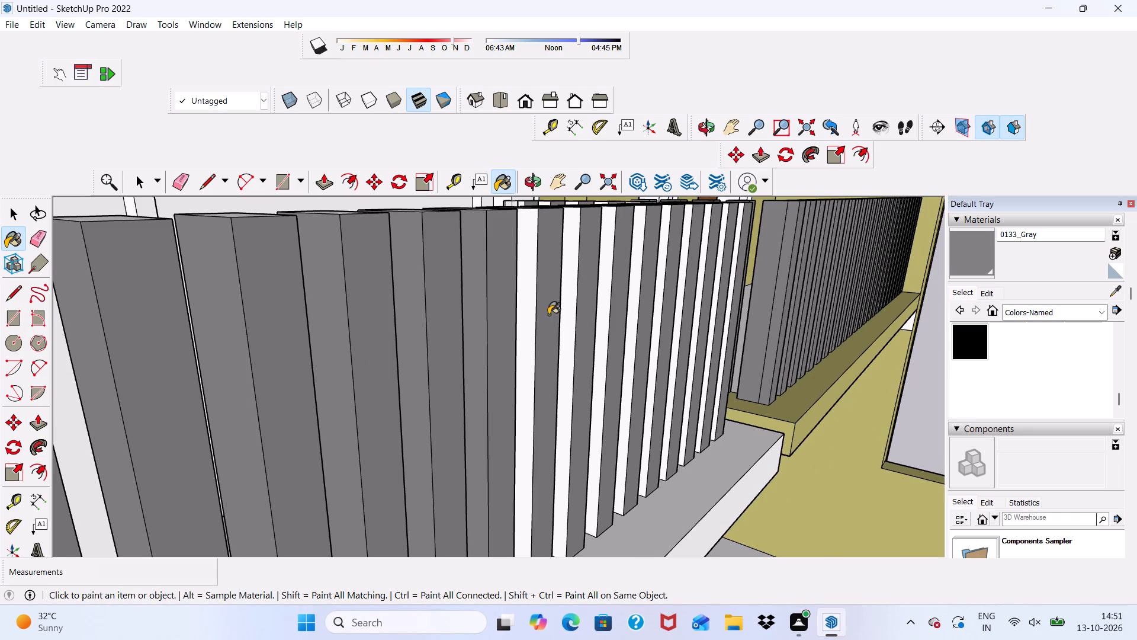
pyautogui.scroll(5, 527, 284)
pyautogui.click(526, 267)
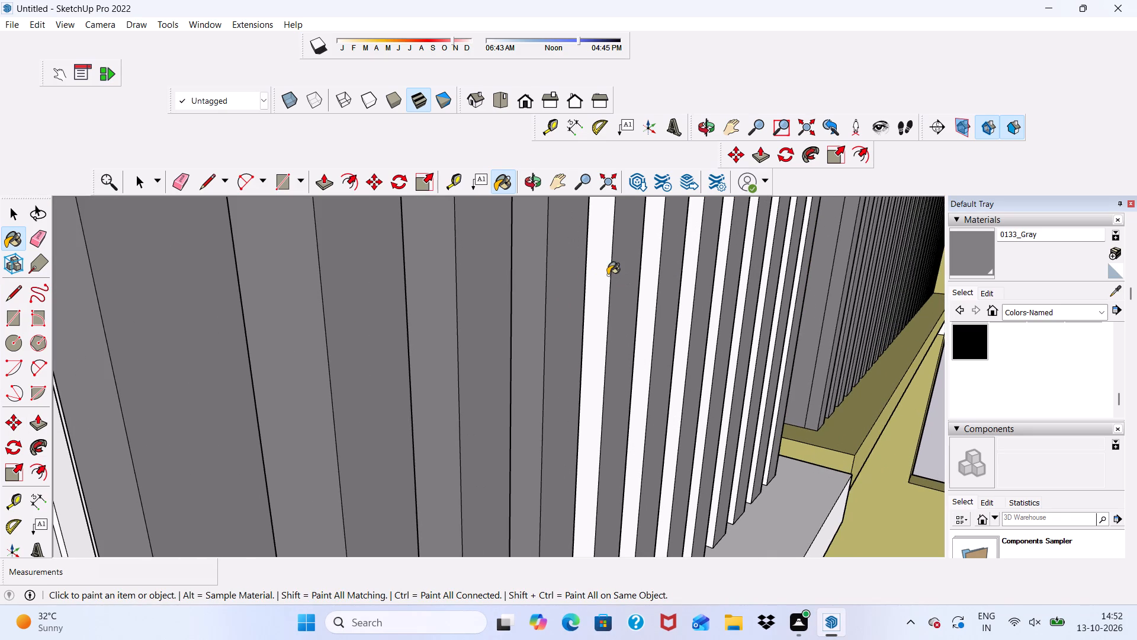
pyautogui.click(598, 276)
pyautogui.scroll(3, 690, 283)
pyautogui.click(637, 295)
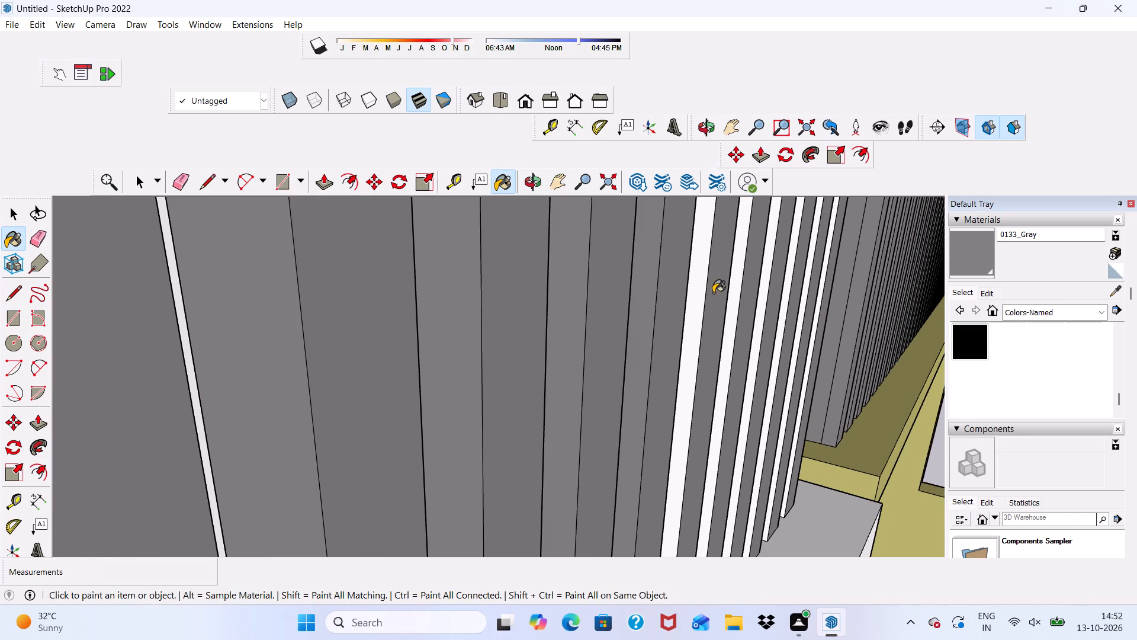
pyautogui.click(693, 295)
# Paint the last white side faces at the far end of the front run 0133_Gray.
pyautogui.scroll(-1, 705, 296)
pyautogui.scroll(4, 746, 299)
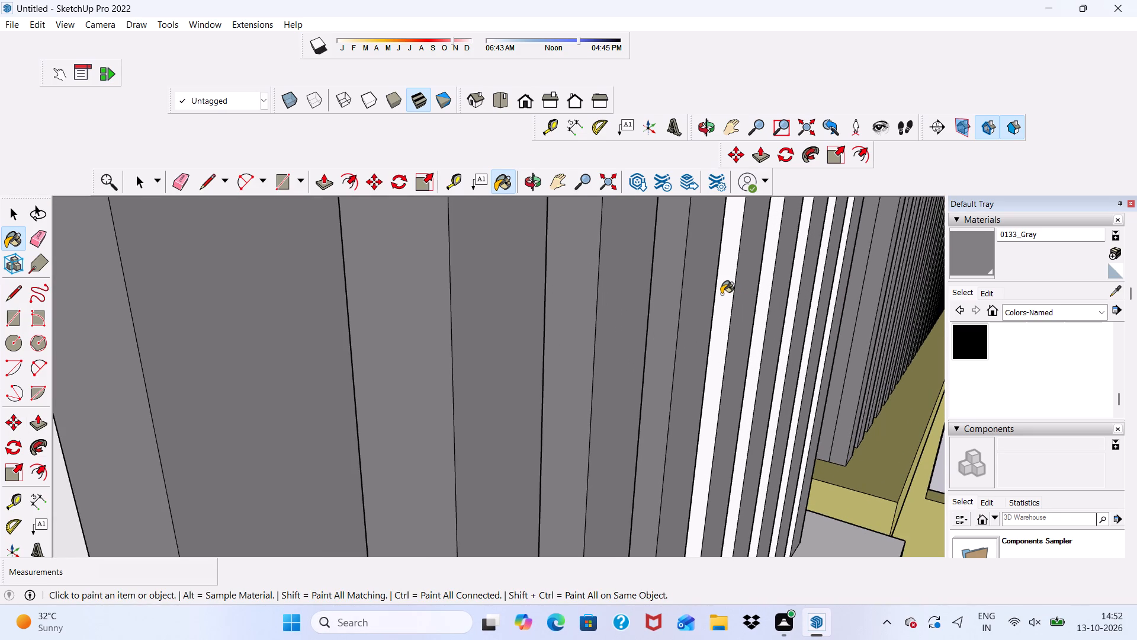
pyautogui.click(721, 294)
pyautogui.scroll(4, 768, 294)
pyautogui.click(768, 294)
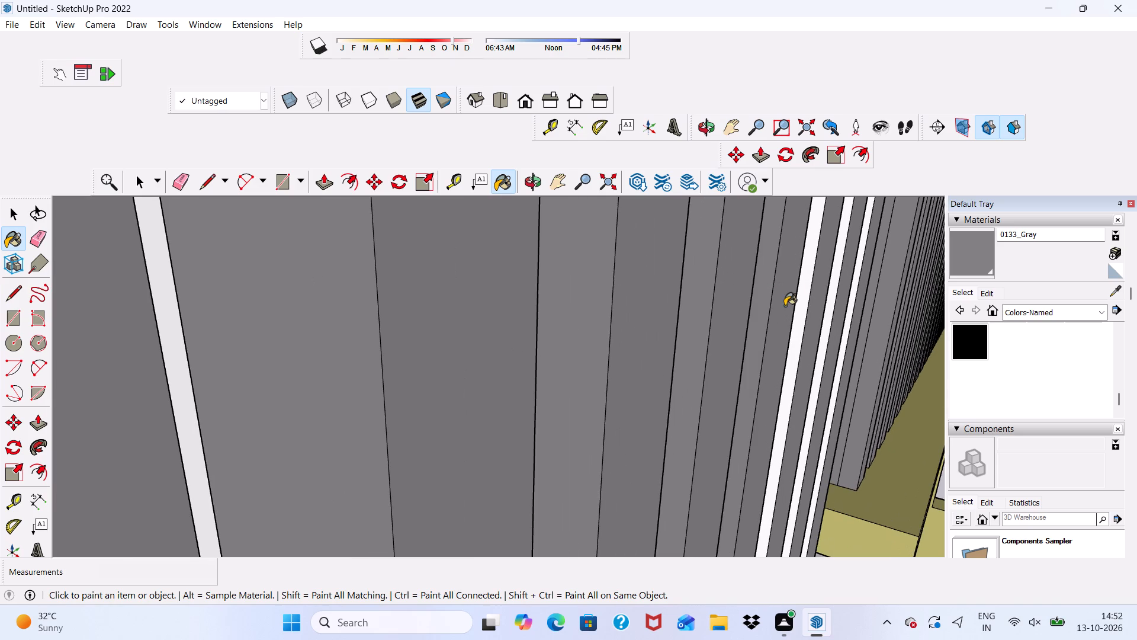
pyautogui.click(800, 303)
pyautogui.click(830, 316)
pyautogui.click(850, 319)
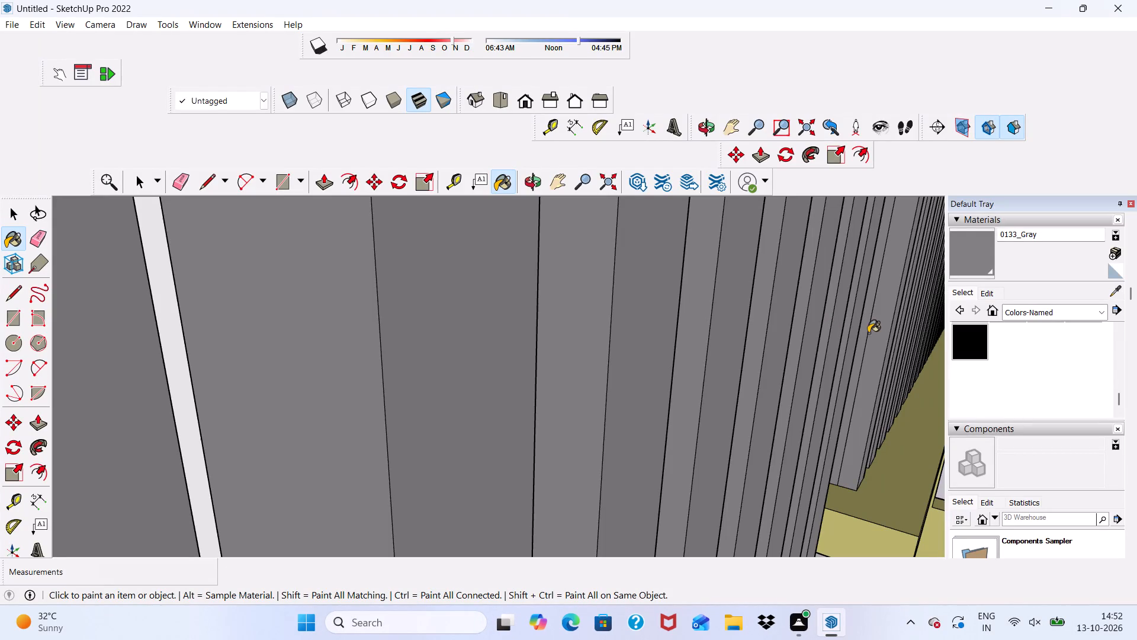
# Paint the white faces of the balusters in the balcony's far side return 0133_Gray.
pyautogui.scroll(-4, 86, 621)
pyautogui.scroll(1, 259, 539)
pyautogui.scroll(-3, 271, 547)
pyautogui.scroll(-2, 199, 430)
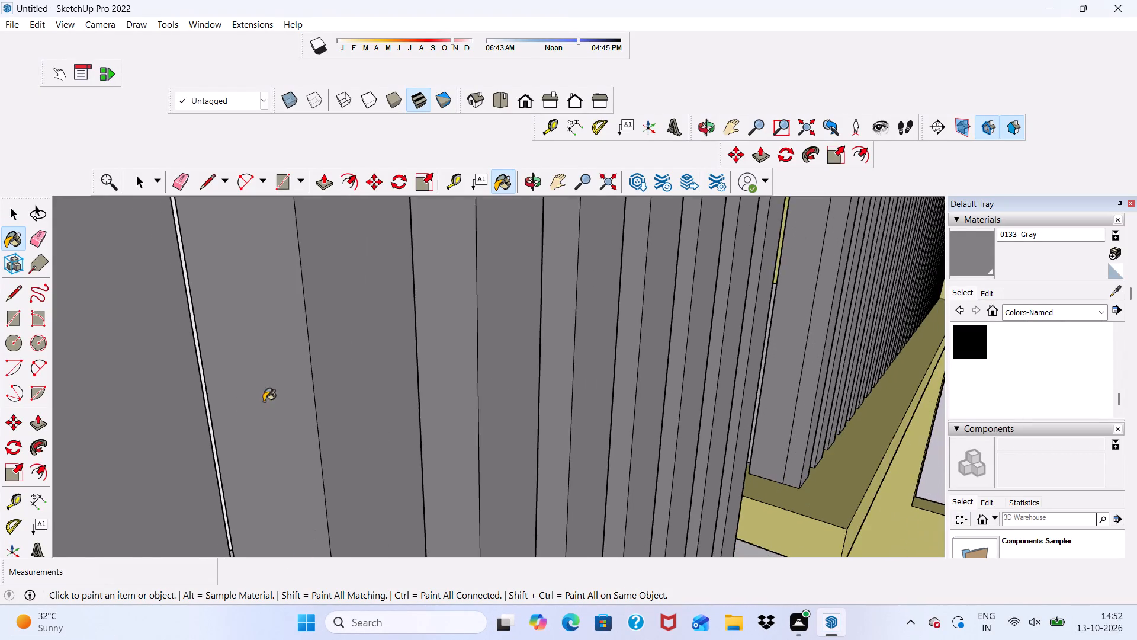
pyautogui.scroll(-15, 264, 401)
pyautogui.scroll(5, 118, 397)
pyautogui.scroll(-7, 129, 386)
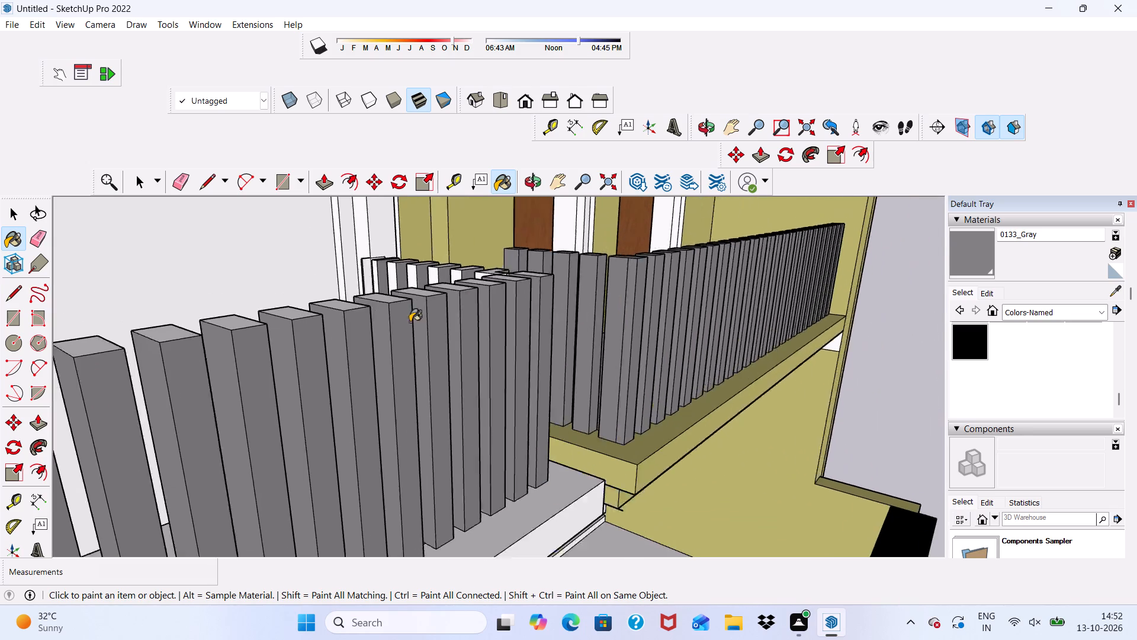
pyautogui.scroll(-14, 410, 322)
pyautogui.scroll(6, 351, 358)
pyautogui.scroll(12, 557, 277)
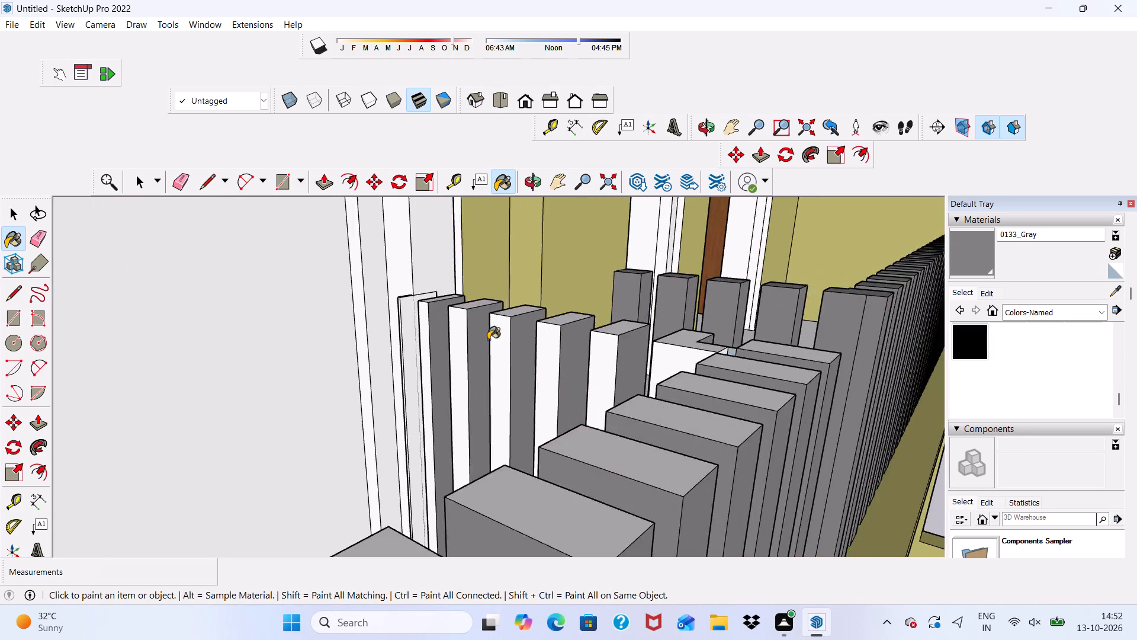
pyautogui.scroll(5, 488, 340)
pyautogui.moveTo(420, 317); pyautogui.dragTo(426, 320)
pyautogui.scroll(-5, 380, 347)
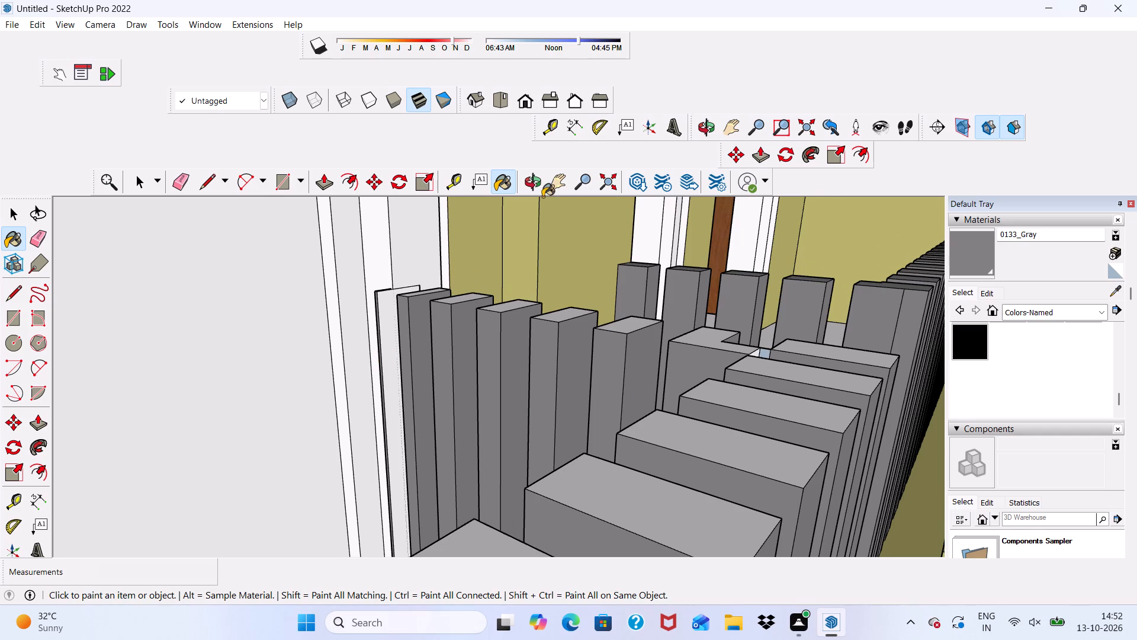
# Paint the remaining white face of the near side return's baluster beside the wall 0133_Gray.
pyautogui.scroll(-17, 543, 200)
pyautogui.scroll(5, 252, 327)
pyautogui.scroll(11, 307, 308)
pyautogui.click(254, 287)
pyautogui.scroll(1, 235, 258)
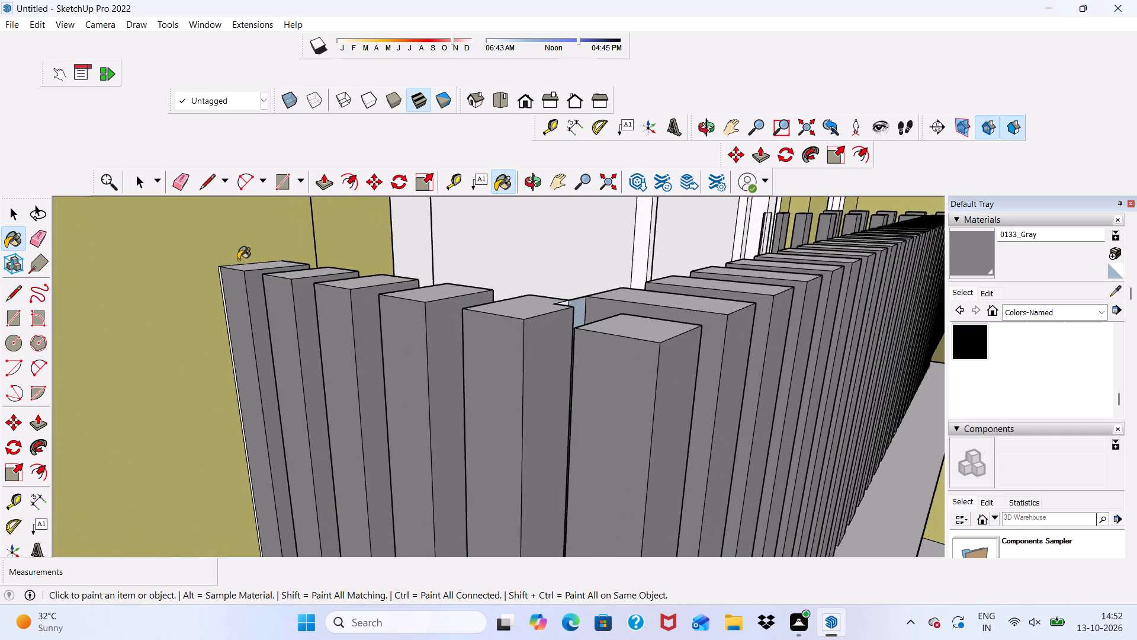
# Paint the top faces of the first four near side-return balusters 0133_Gray, starting from the wall.
pyautogui.scroll(5, 238, 260)
pyautogui.click(249, 273)
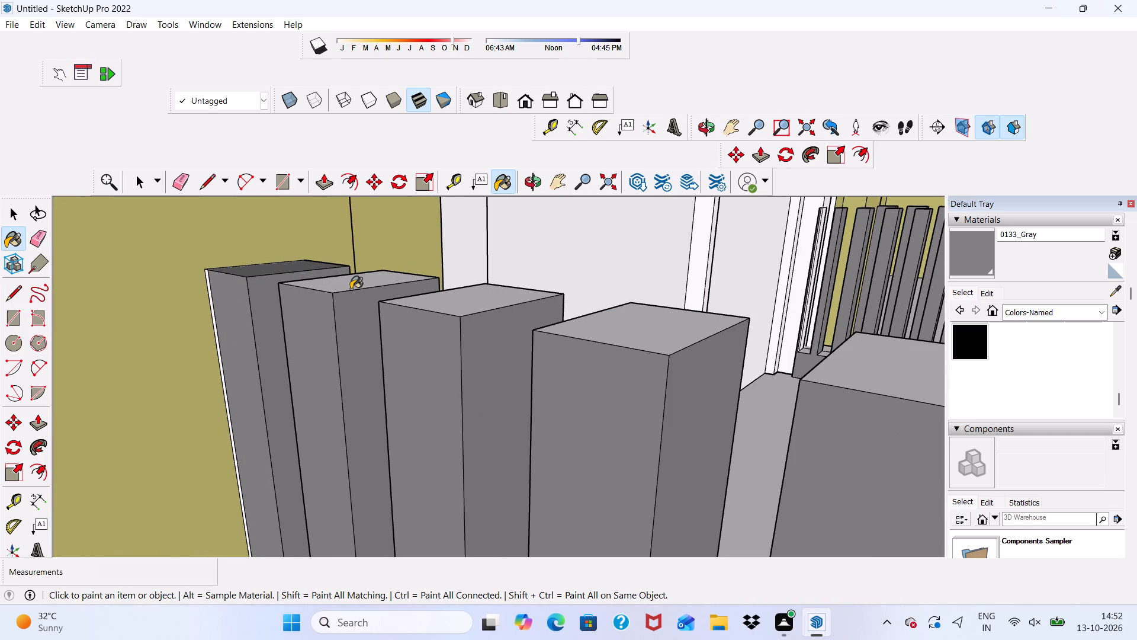
pyautogui.click(351, 289)
pyautogui.click(420, 299)
pyautogui.click(617, 318)
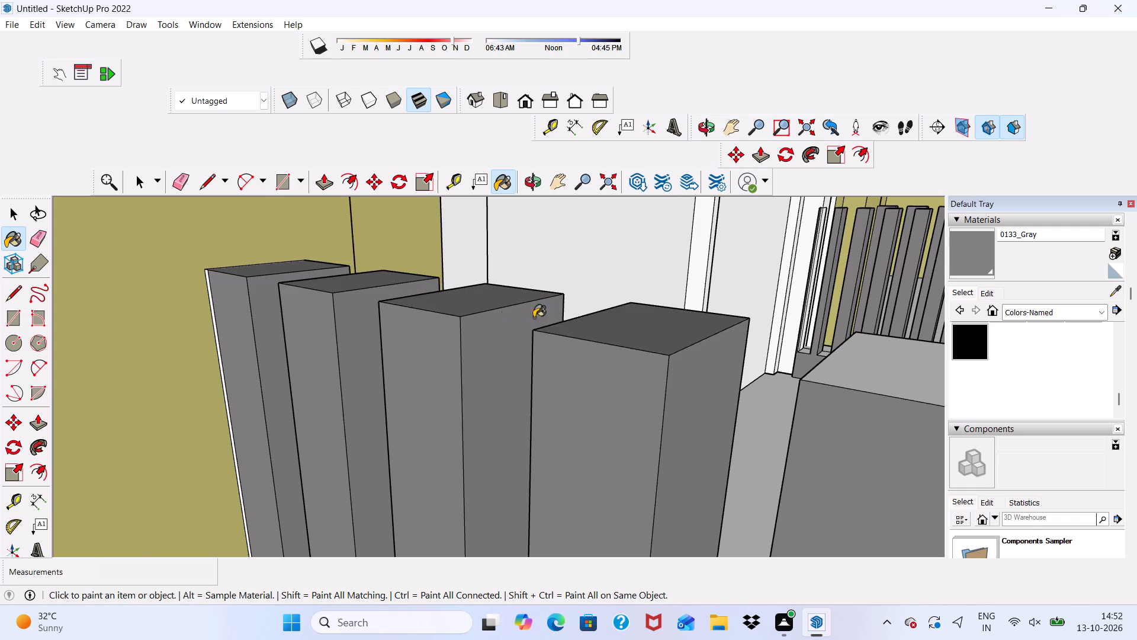
# Paint the top faces of four front-run balusters near the corner 0133_Gray.
pyautogui.scroll(-12, 442, 329)
pyautogui.scroll(7, 589, 334)
pyautogui.scroll(-6, 385, 451)
pyautogui.scroll(2, 410, 528)
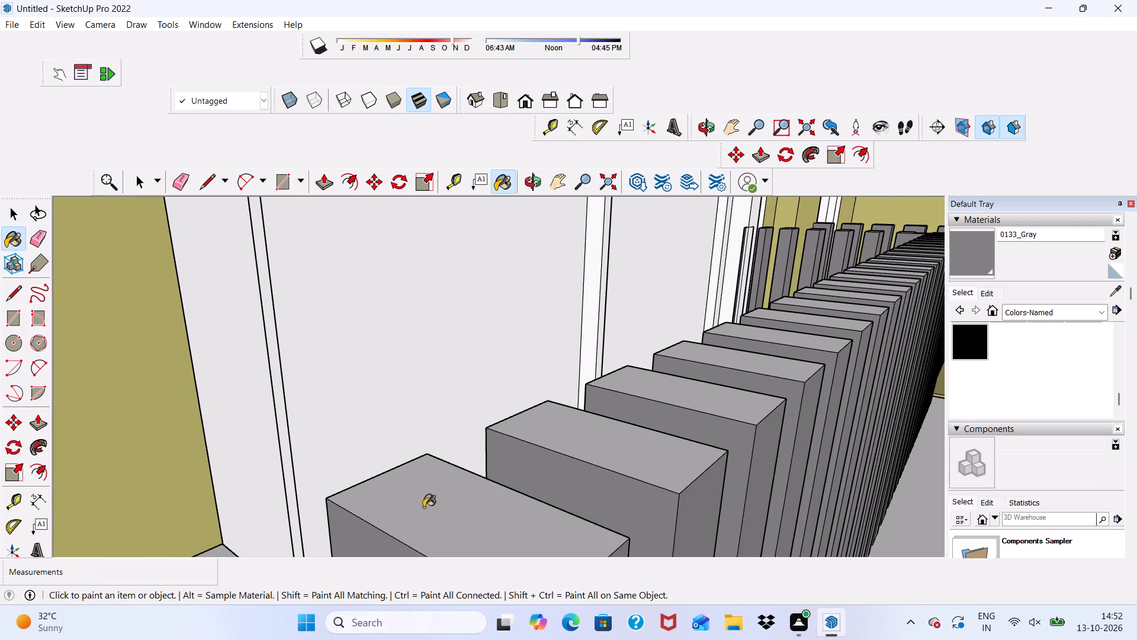
pyautogui.click(436, 498)
pyautogui.moveTo(520, 433); pyautogui.dragTo(556, 420)
pyautogui.moveTo(622, 384); pyautogui.dragTo(635, 378)
pyautogui.scroll(-1, 622, 384)
pyautogui.click(673, 356)
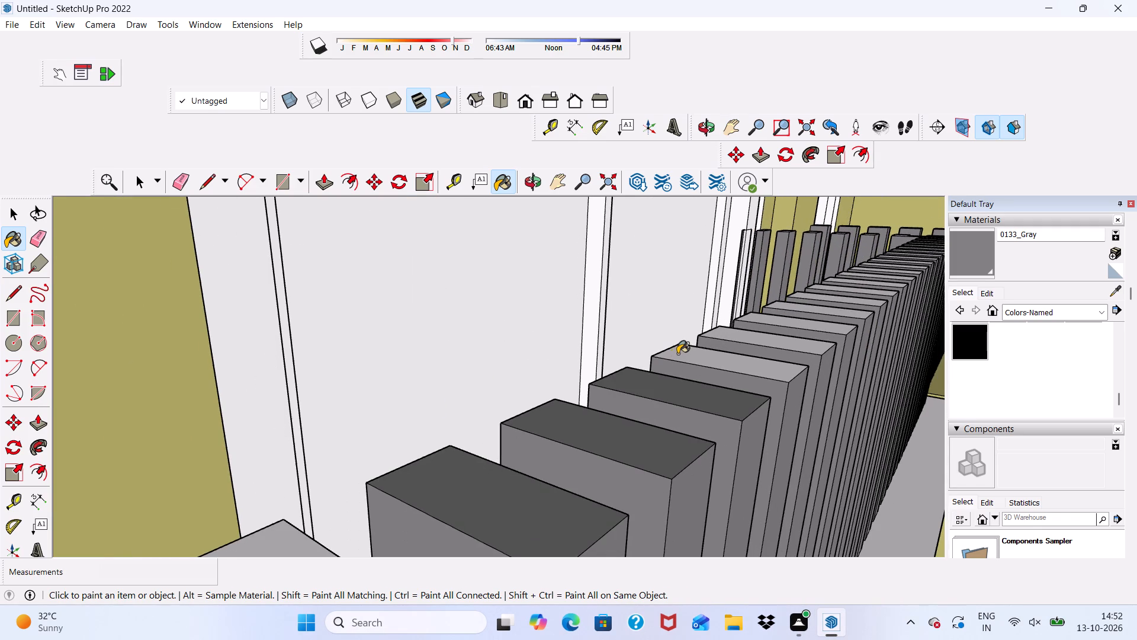
# Paint the top faces of the corner baluster and its neighbours on both runs 0133_Gray.
pyautogui.scroll(-7, 668, 358)
pyautogui.scroll(-5, 598, 339)
pyautogui.scroll(5, 568, 439)
pyautogui.click(522, 366)
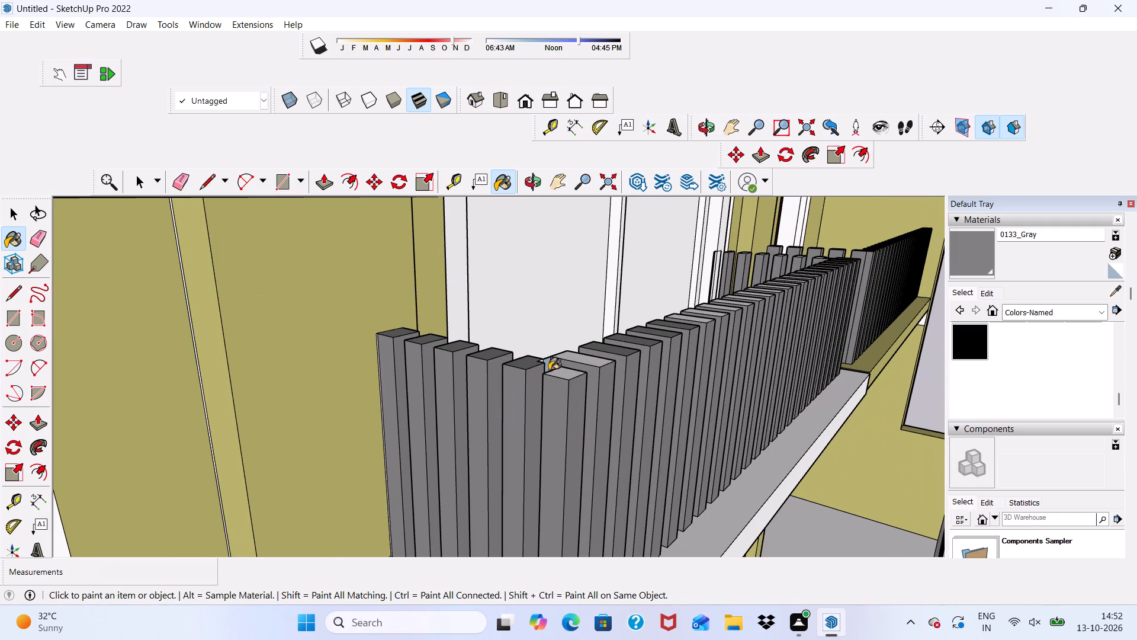
pyautogui.click(563, 381)
pyautogui.click(579, 357)
pyautogui.scroll(5, 576, 359)
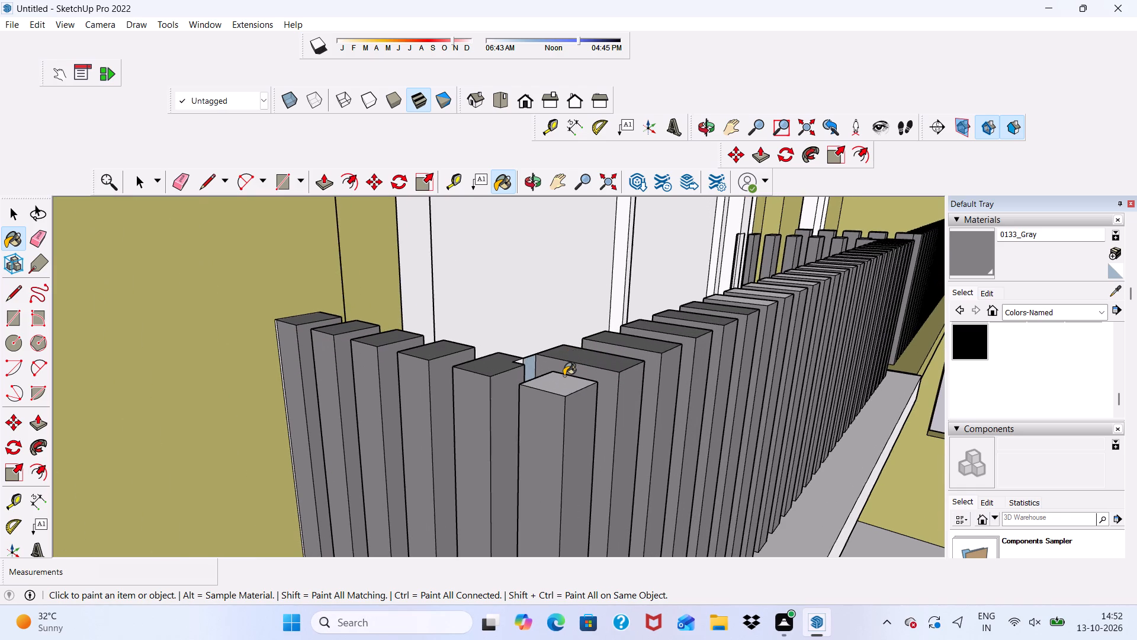
pyautogui.click(564, 376)
# Paint the top faces of the next four white-topped front-run balusters, moving away from the near corner, 0133_Gray.
pyautogui.scroll(-7, 540, 395)
pyautogui.scroll(-1, 423, 459)
pyautogui.moveTo(423, 460); pyautogui.dragTo(394, 501, button='middle')
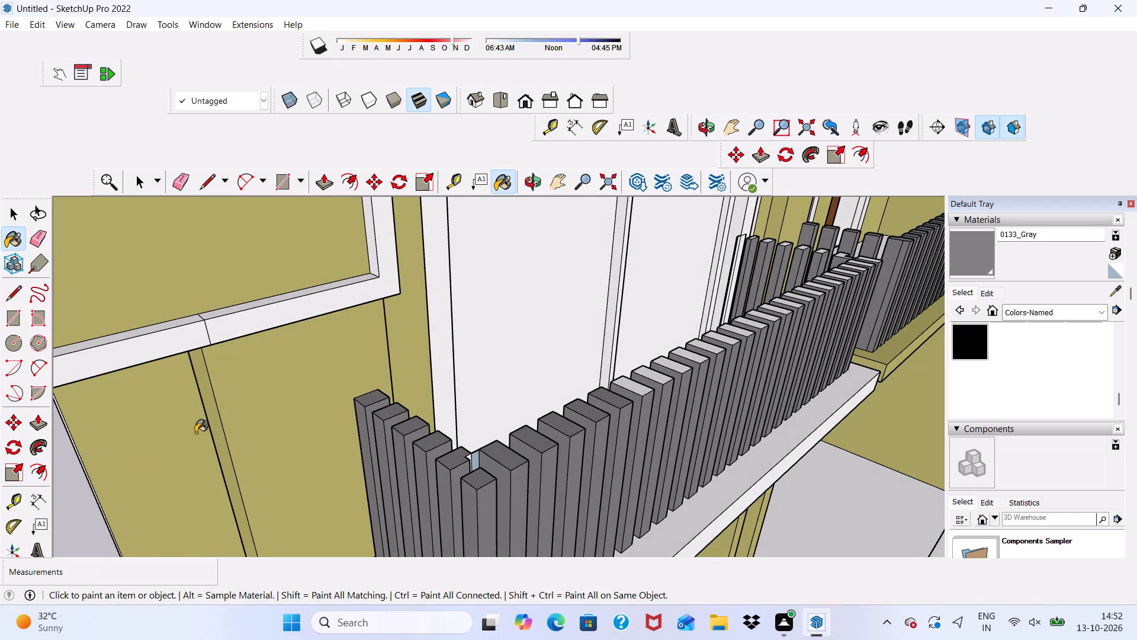
pyautogui.scroll(10, 648, 385)
pyautogui.click(605, 398)
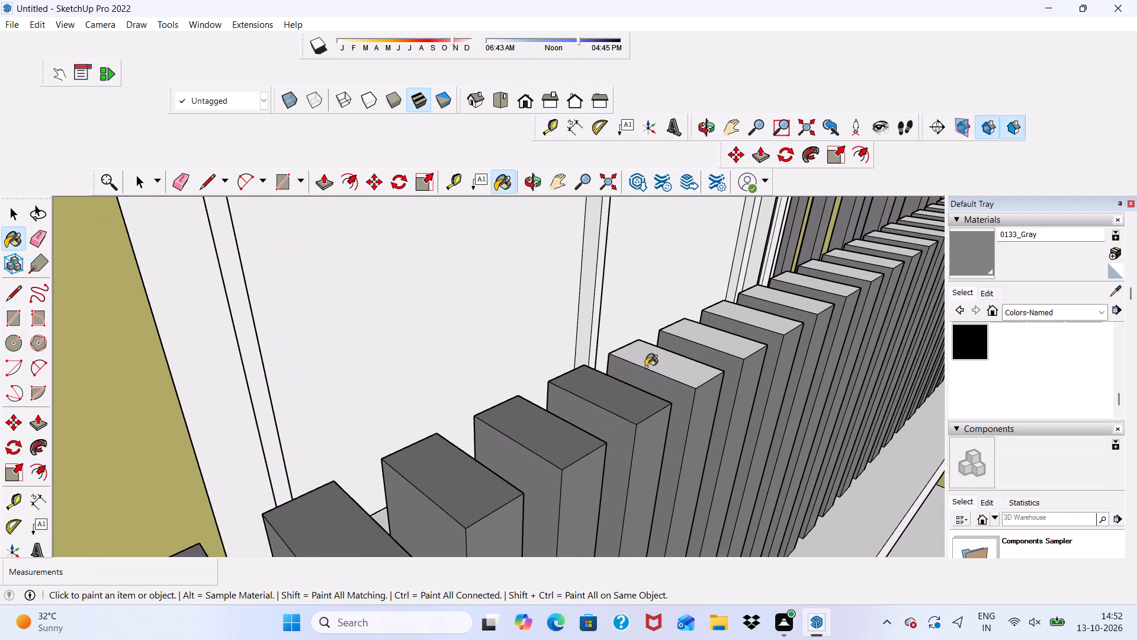
pyautogui.click(645, 367)
pyautogui.click(706, 341)
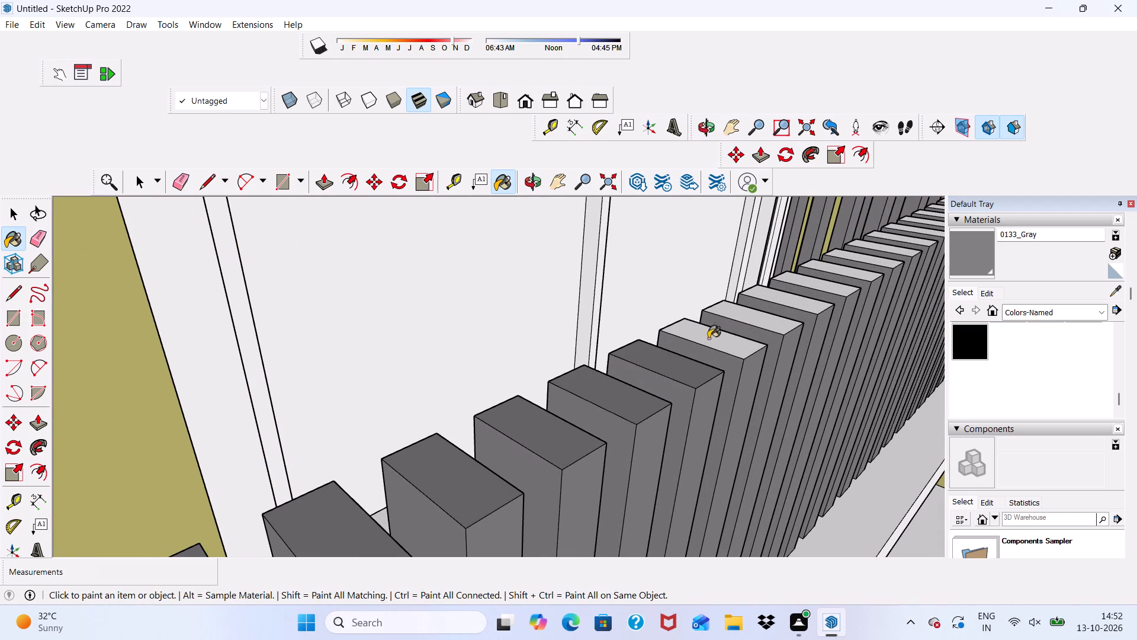
pyautogui.click(731, 313)
pyautogui.click(778, 292)
# Paint the top faces of the following six balusters along the middle of the front run 0133_Gray.
pyautogui.scroll(-14, 428, 419)
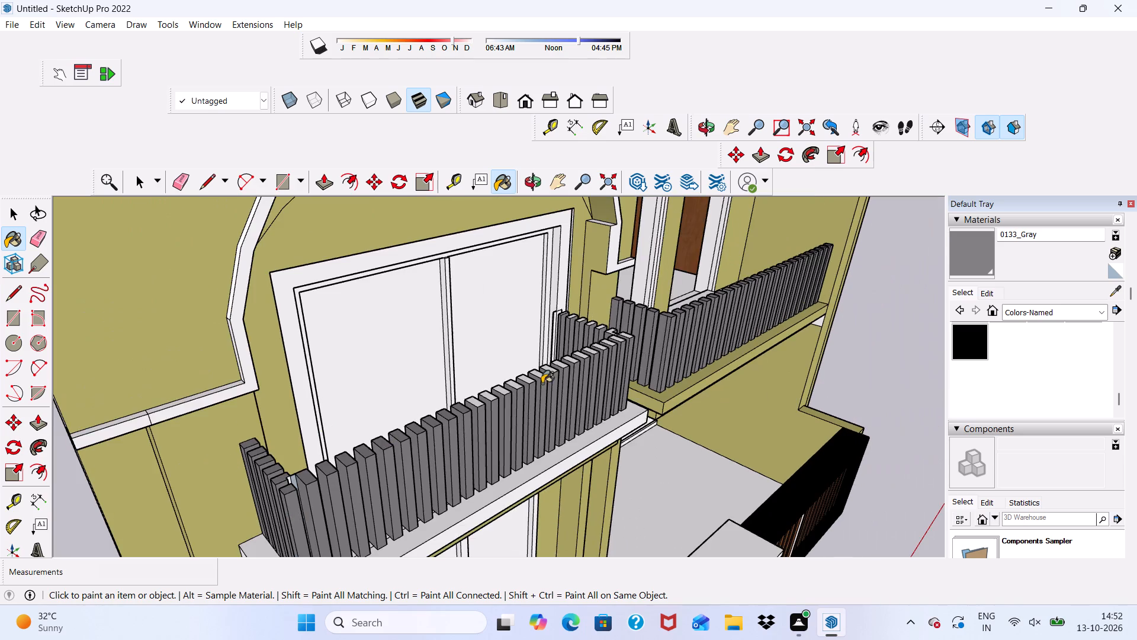
pyautogui.scroll(10, 572, 358)
pyautogui.scroll(-1, 363, 456)
pyautogui.scroll(2, 384, 465)
pyautogui.click(385, 478)
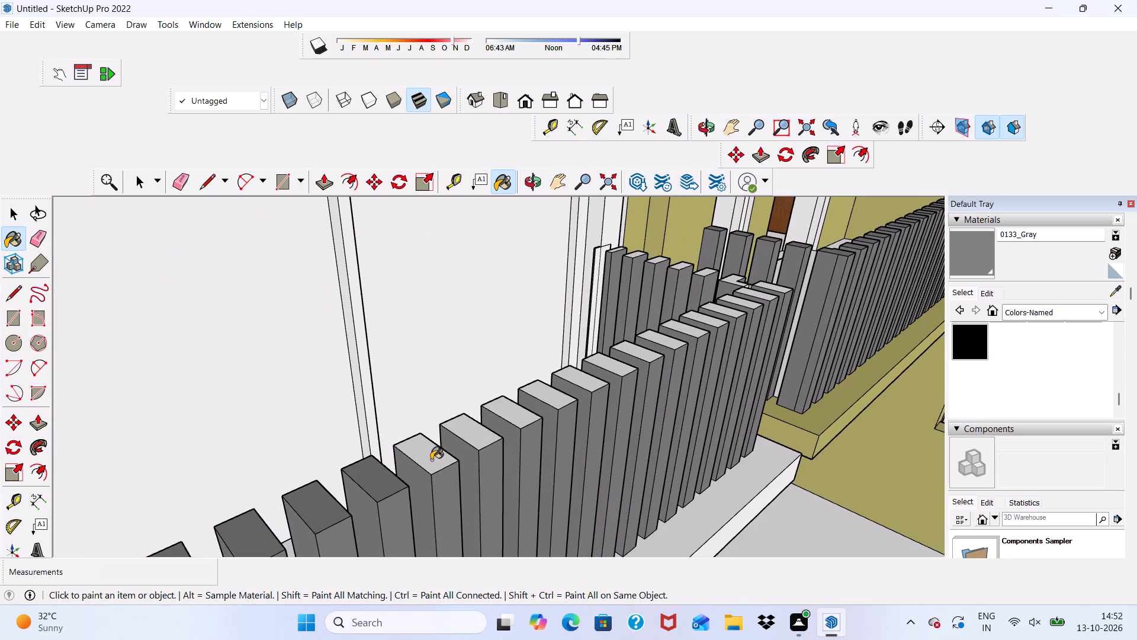
pyautogui.click(432, 458)
pyautogui.click(464, 440)
pyautogui.moveTo(480, 428); pyautogui.dragTo(481, 434)
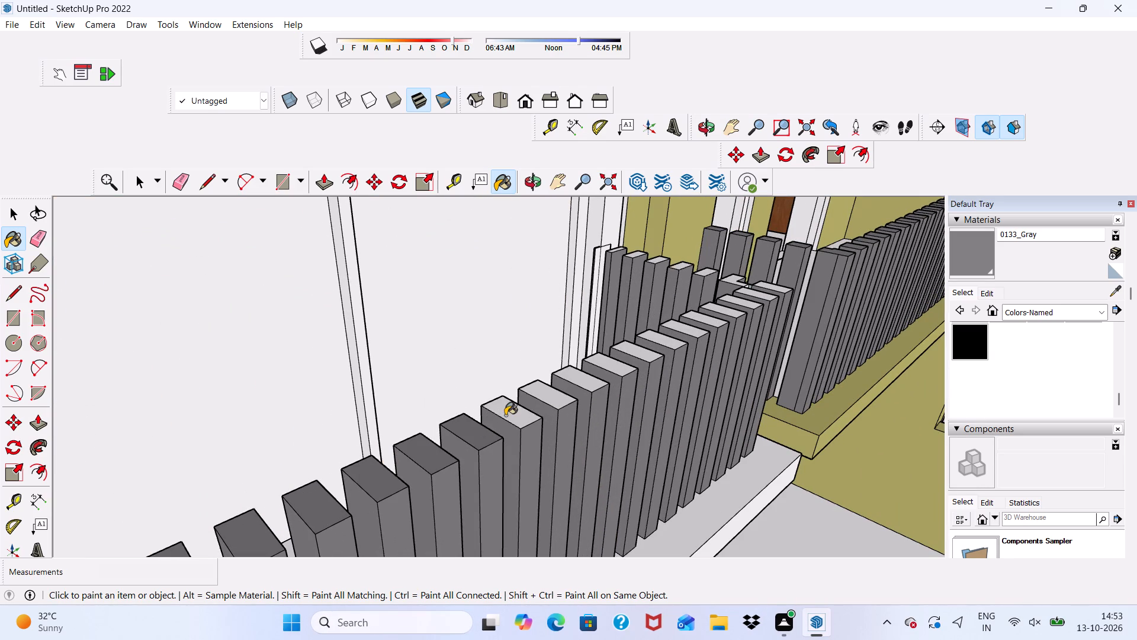
pyautogui.click(505, 415)
pyautogui.click(535, 391)
pyautogui.click(577, 378)
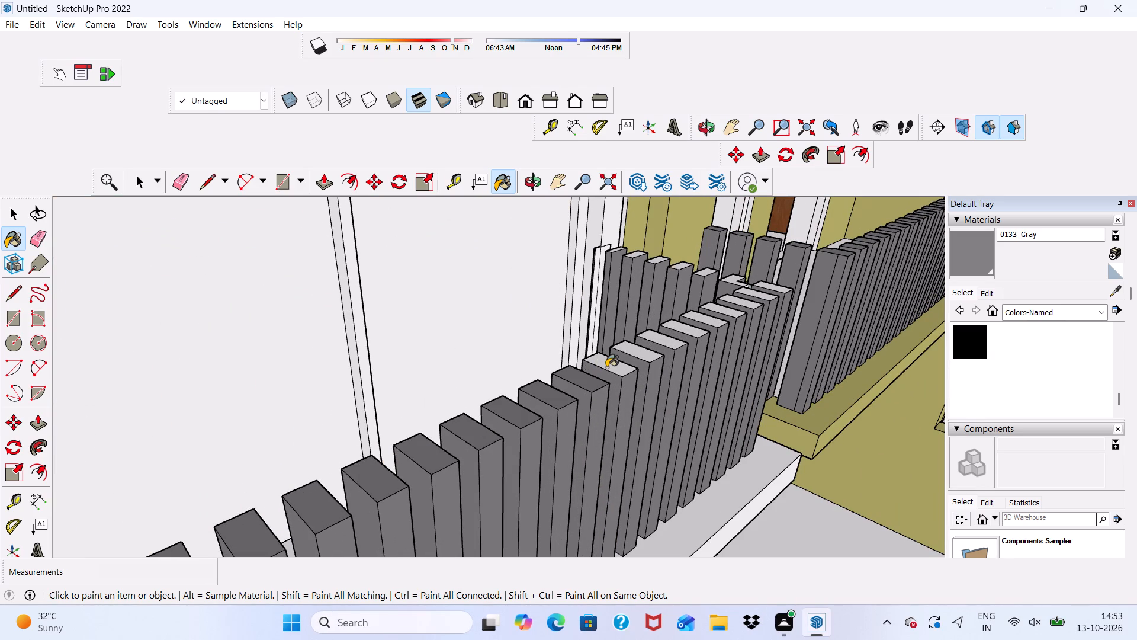
pyautogui.click(606, 367)
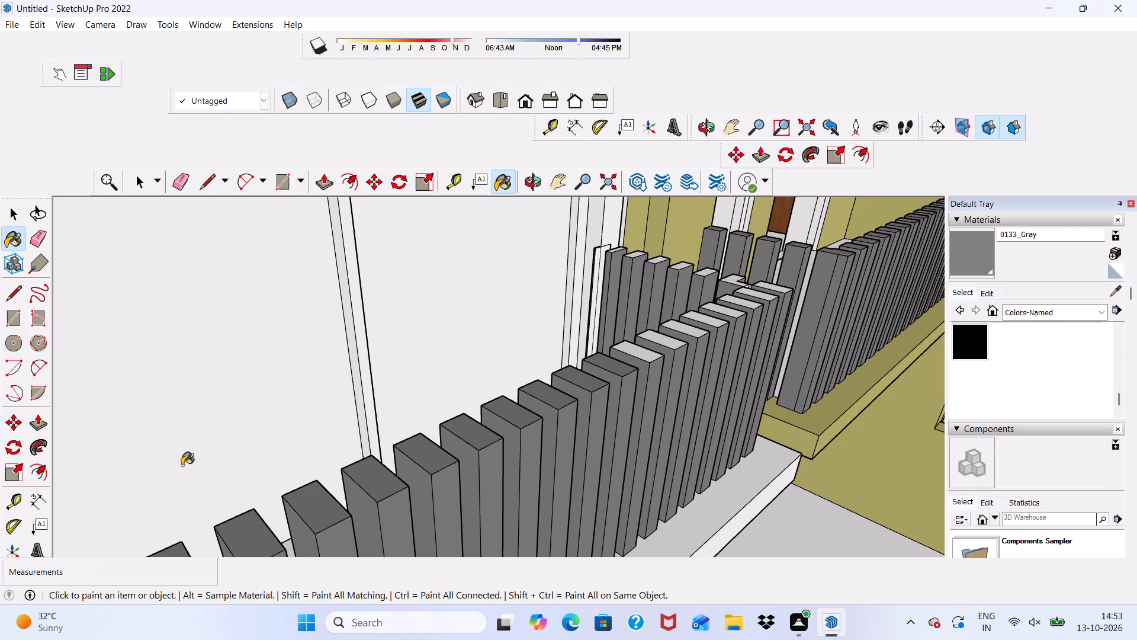
# Paint the top faces of the remaining front-run balusters up to the far corner 0133_Gray.
pyautogui.scroll(1, 477, 375)
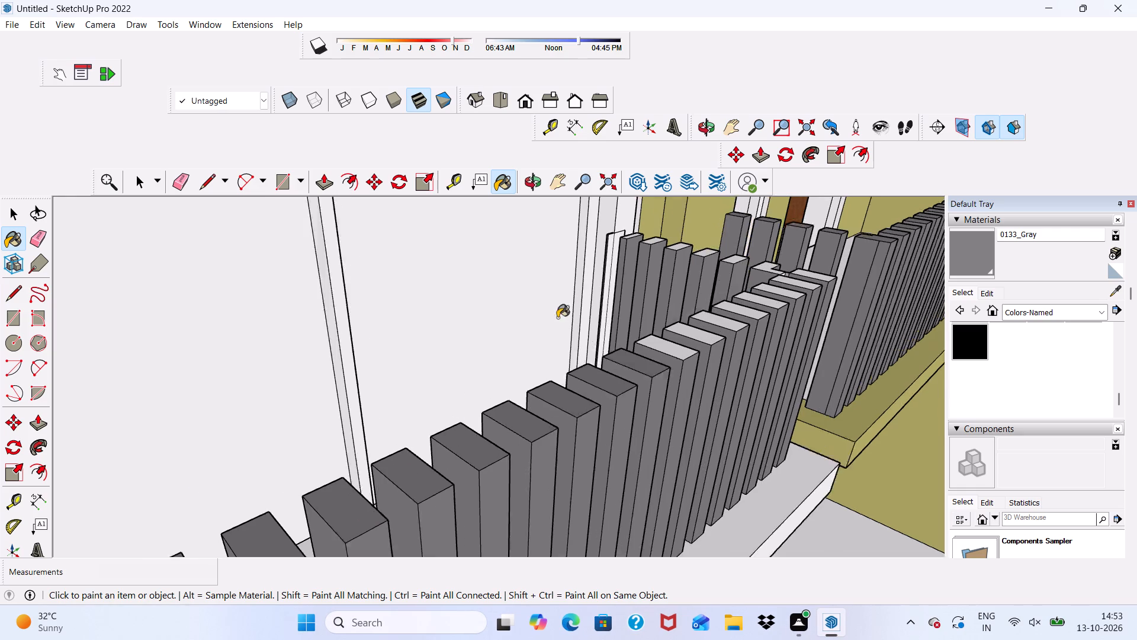
pyautogui.scroll(1, 557, 318)
pyautogui.scroll(6, 681, 329)
pyautogui.click(624, 418)
pyautogui.click(784, 345)
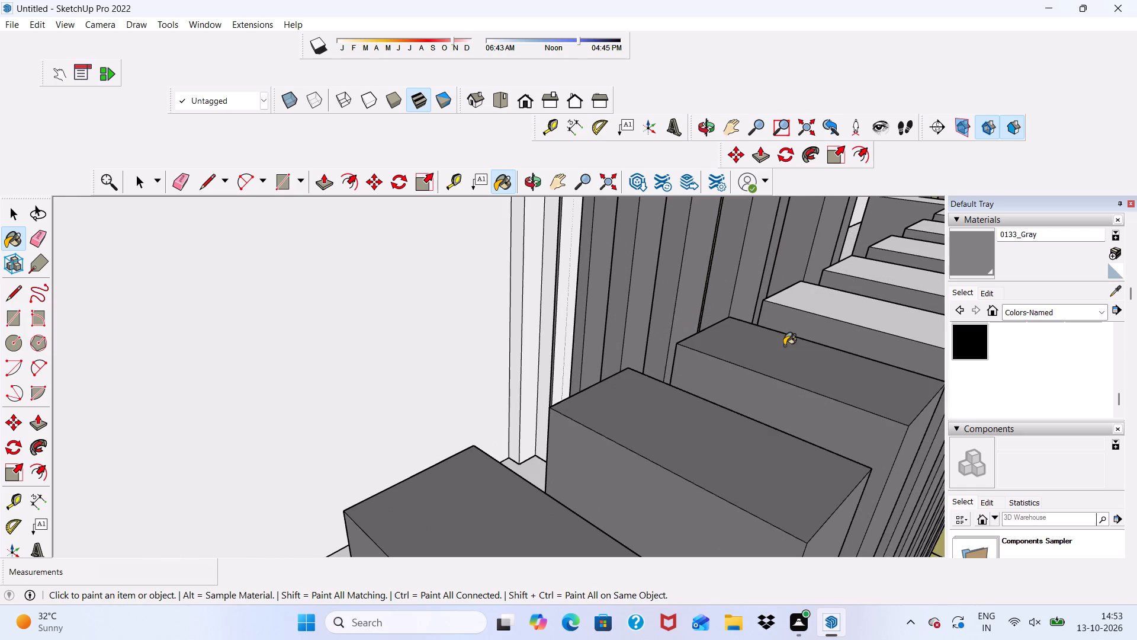
pyautogui.click(830, 299)
pyautogui.scroll(-12, 379, 429)
pyautogui.scroll(4, 627, 383)
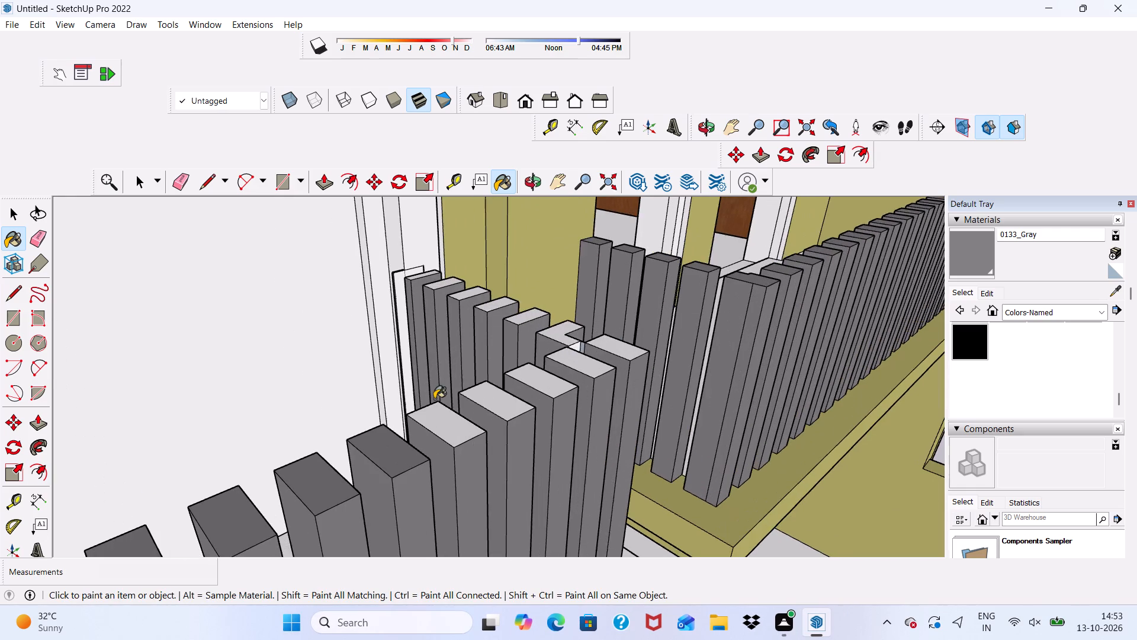
pyautogui.scroll(4, 442, 473)
pyautogui.click(465, 439)
pyautogui.click(523, 393)
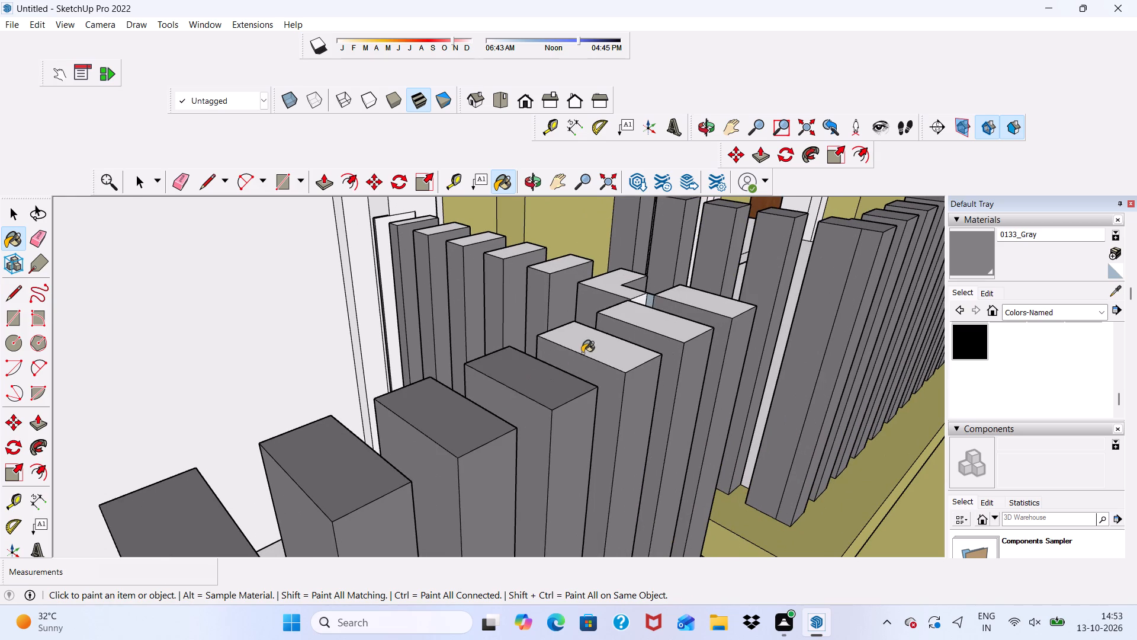
pyautogui.click(594, 347)
pyautogui.click(659, 324)
pyautogui.click(696, 306)
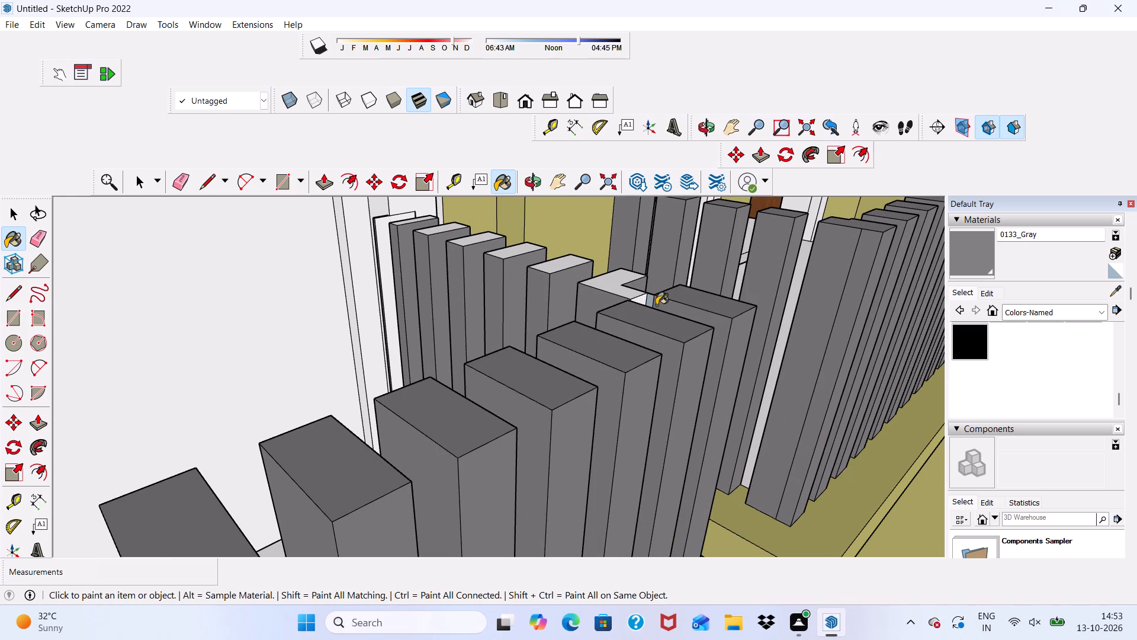
# Paint the top faces of the far side-return balusters 0133_Gray, from the corner to the wall.
pyautogui.click(607, 284)
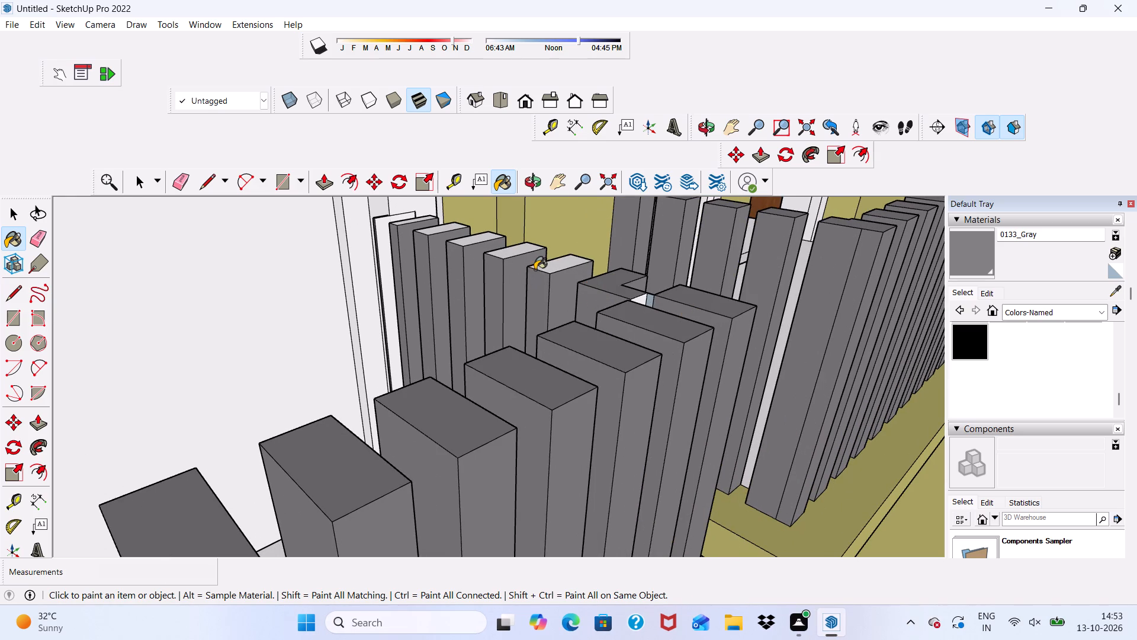
pyautogui.click(541, 268)
pyautogui.click(510, 257)
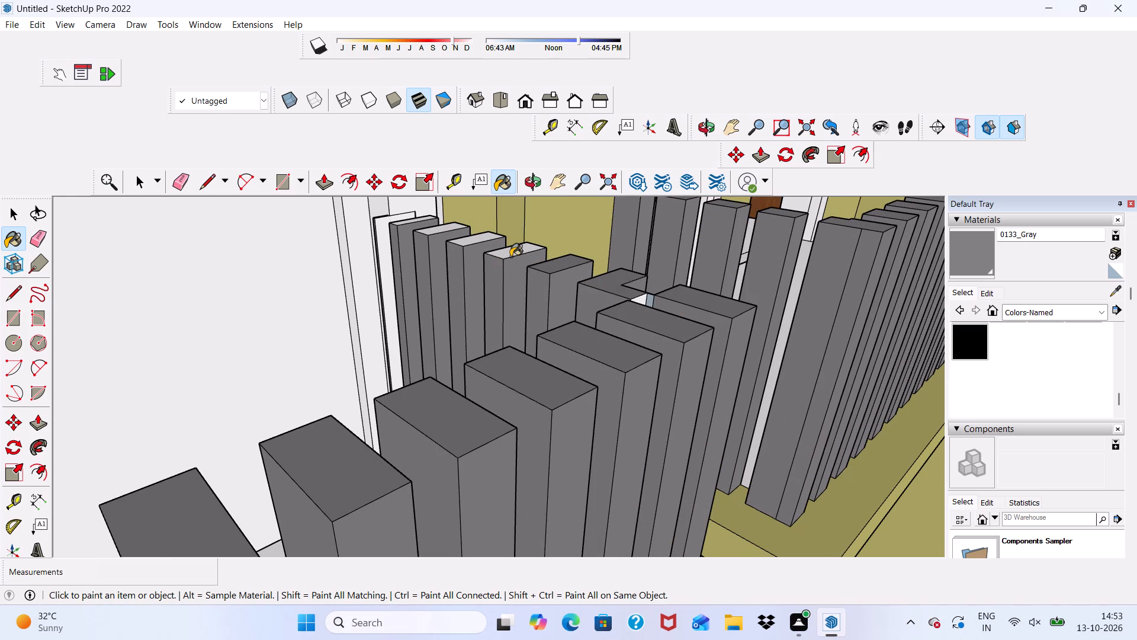
pyautogui.click(509, 251)
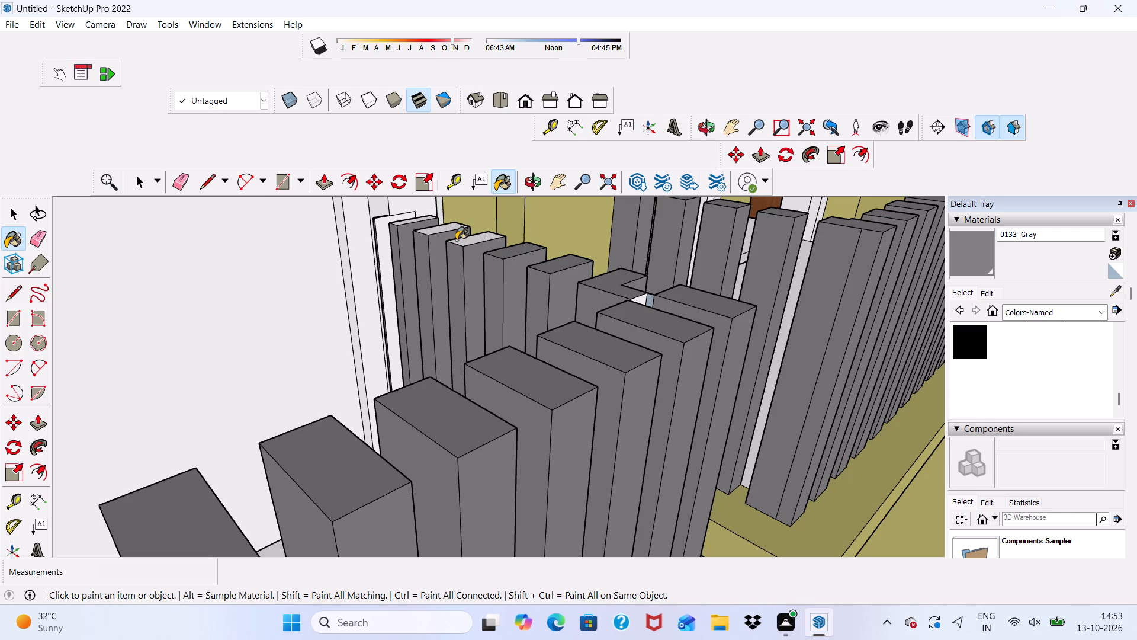
pyautogui.click(456, 240)
pyautogui.scroll(4, 453, 241)
pyautogui.moveTo(438, 225); pyautogui.dragTo(431, 225)
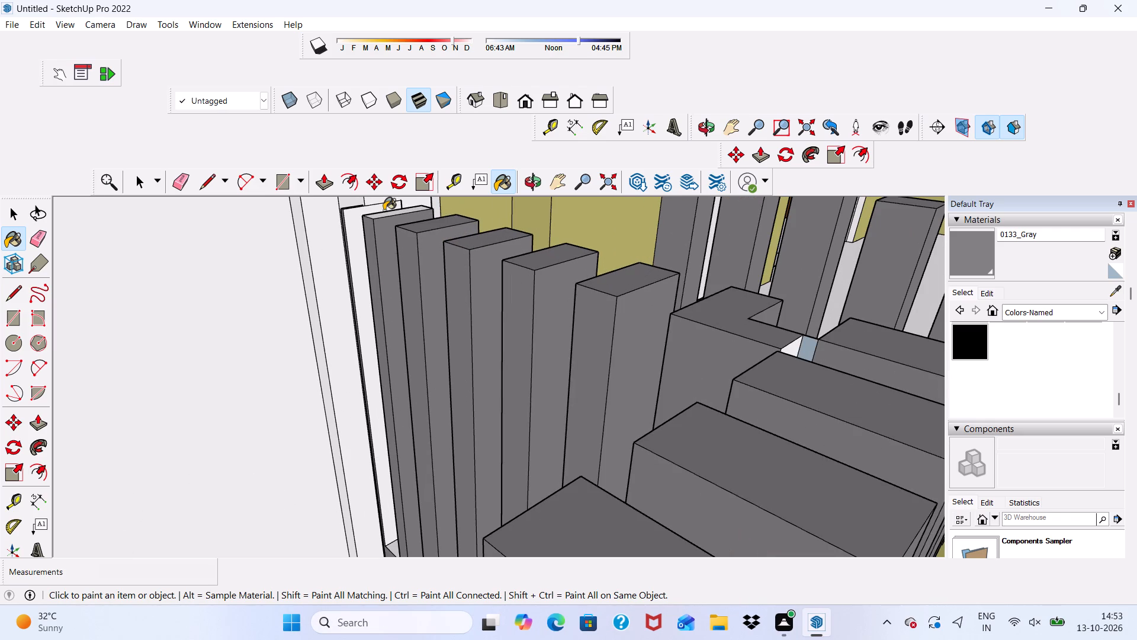
pyautogui.click(383, 215)
# Paint the leftover white face in the gap beside the far corner baluster 0133_Gray and finish painting the railing.
pyautogui.scroll(-15, 383, 258)
pyautogui.moveTo(457, 344); pyautogui.dragTo(457, 348, button='middle')
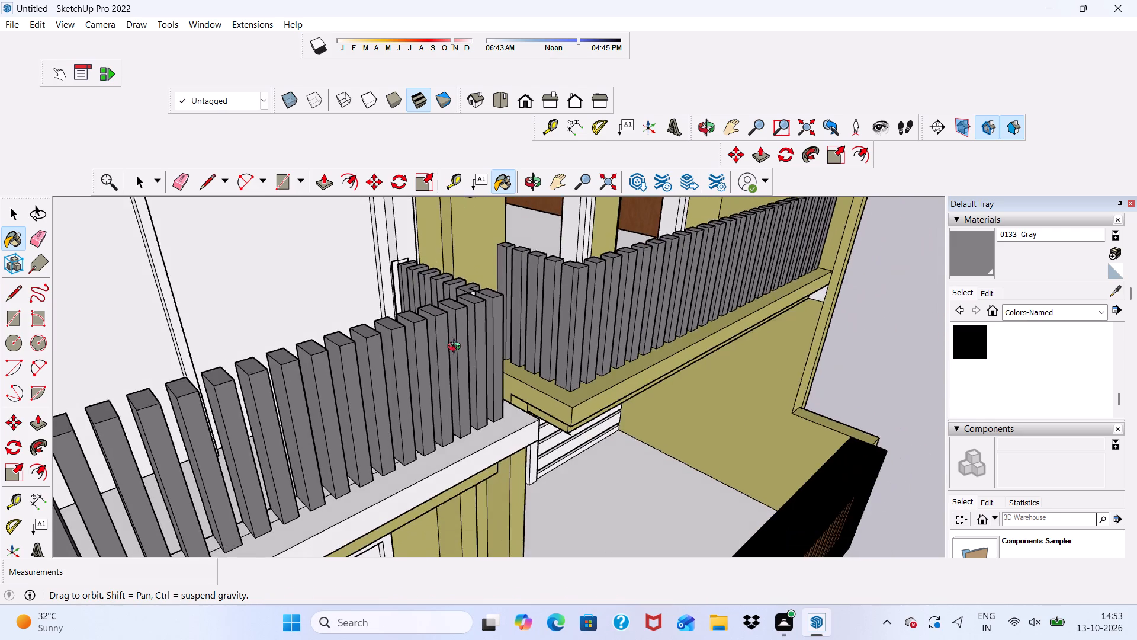
pyautogui.moveTo(457, 348); pyautogui.dragTo(306, 374, button='middle')
pyautogui.scroll(4, 336, 321)
pyautogui.scroll(10, 499, 271)
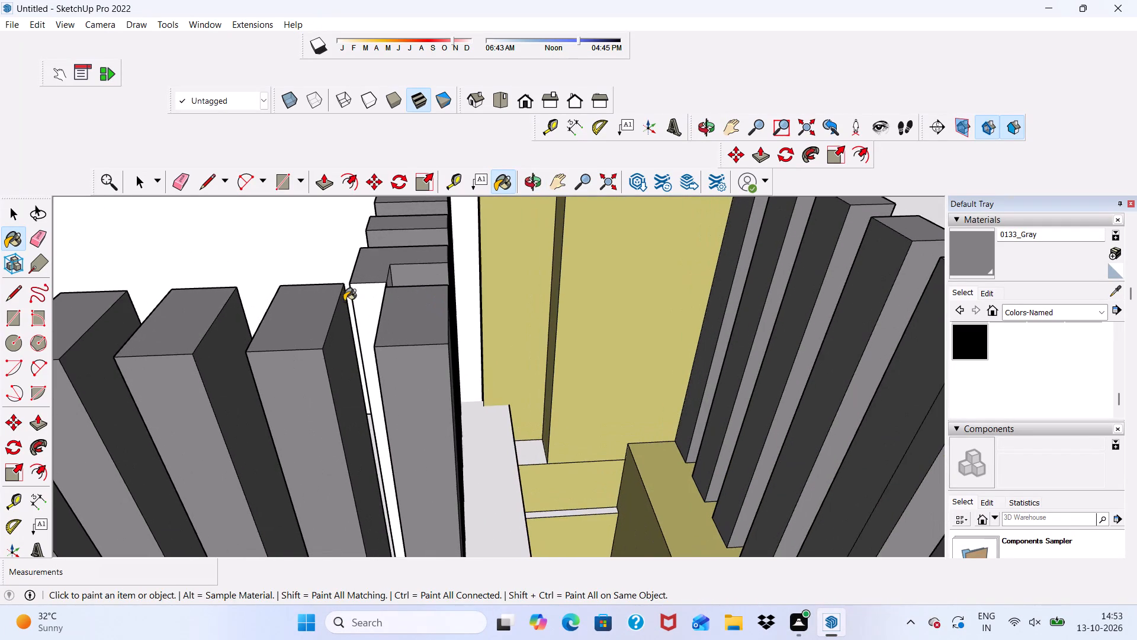
pyautogui.click(355, 296)
pyautogui.scroll(-12, 348, 295)
pyautogui.scroll(-10, 308, 338)
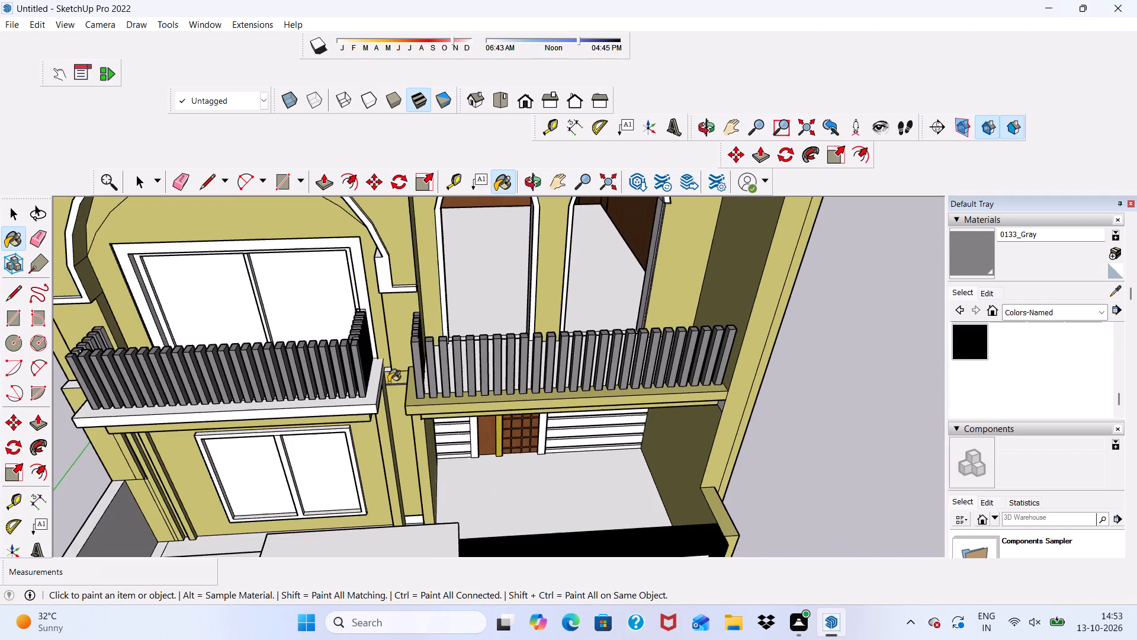
pyautogui.moveTo(388, 382); pyautogui.dragTo(348, 292, button='middle')
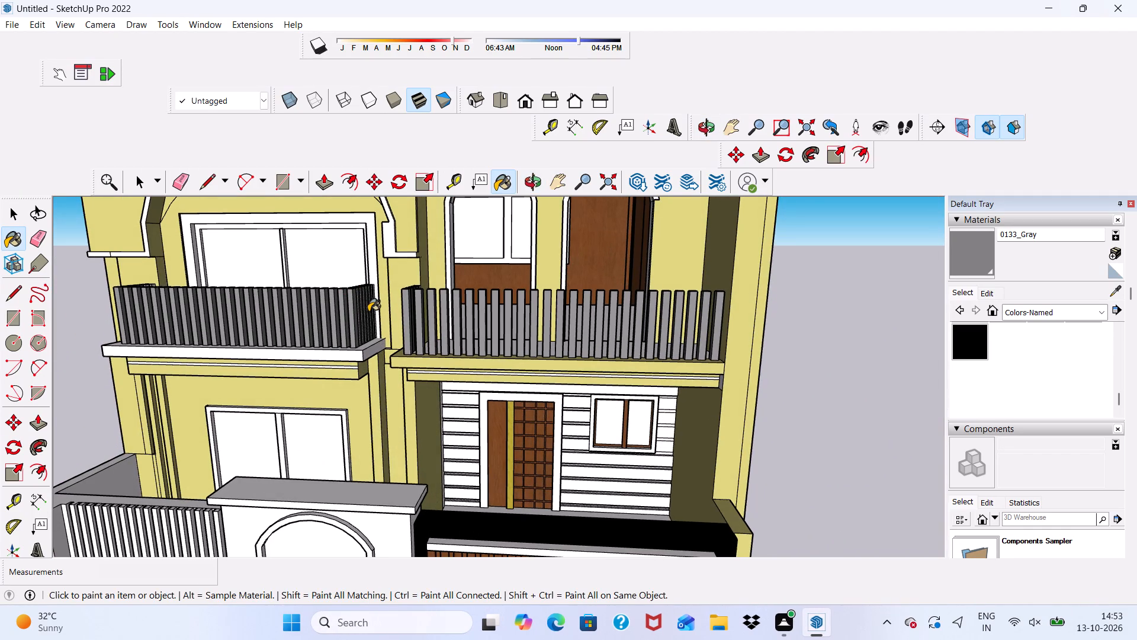
pyautogui.press('space')
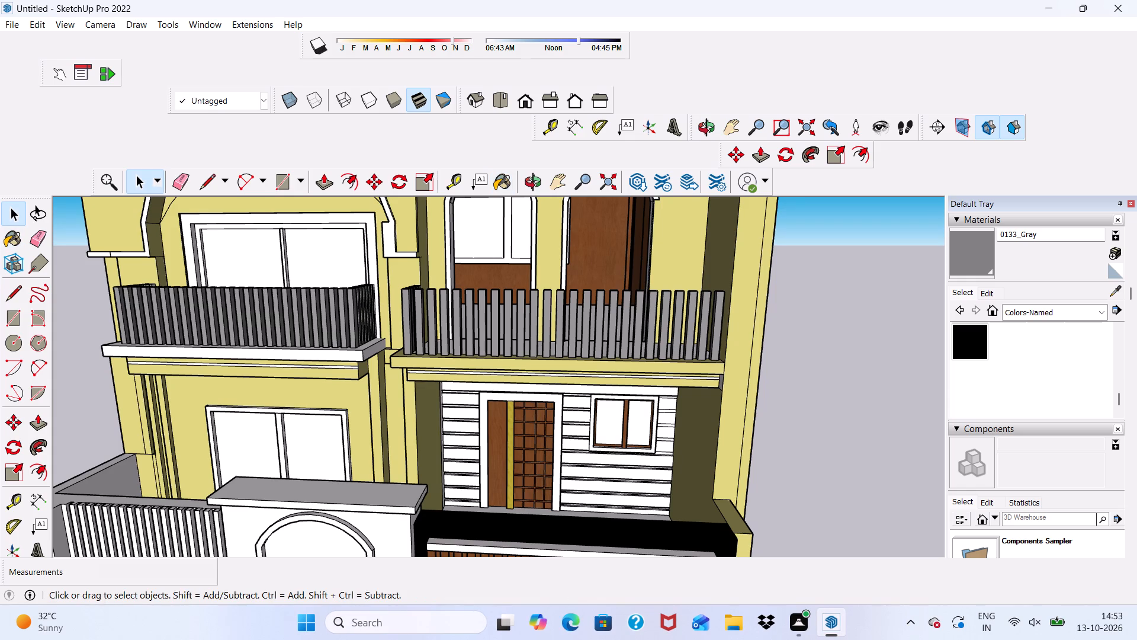
# Examine the full front facade, the arched boundary wall and the slatted fence and gate beside it.
pyautogui.scroll(-5, 271, 639)
pyautogui.scroll(-3, 275, 587)
pyautogui.scroll(-10, 316, 434)
pyautogui.scroll(5, 314, 506)
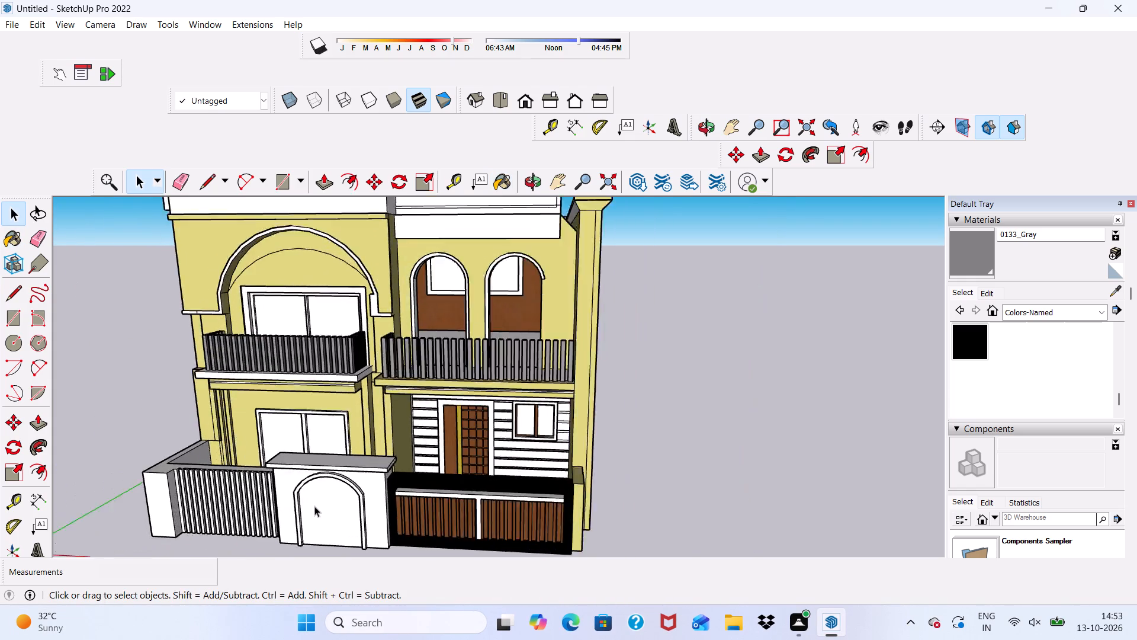
pyautogui.scroll(-2, 314, 506)
pyautogui.scroll(15, 305, 543)
pyautogui.moveTo(239, 532); pyautogui.dragTo(307, 439, button='middle')
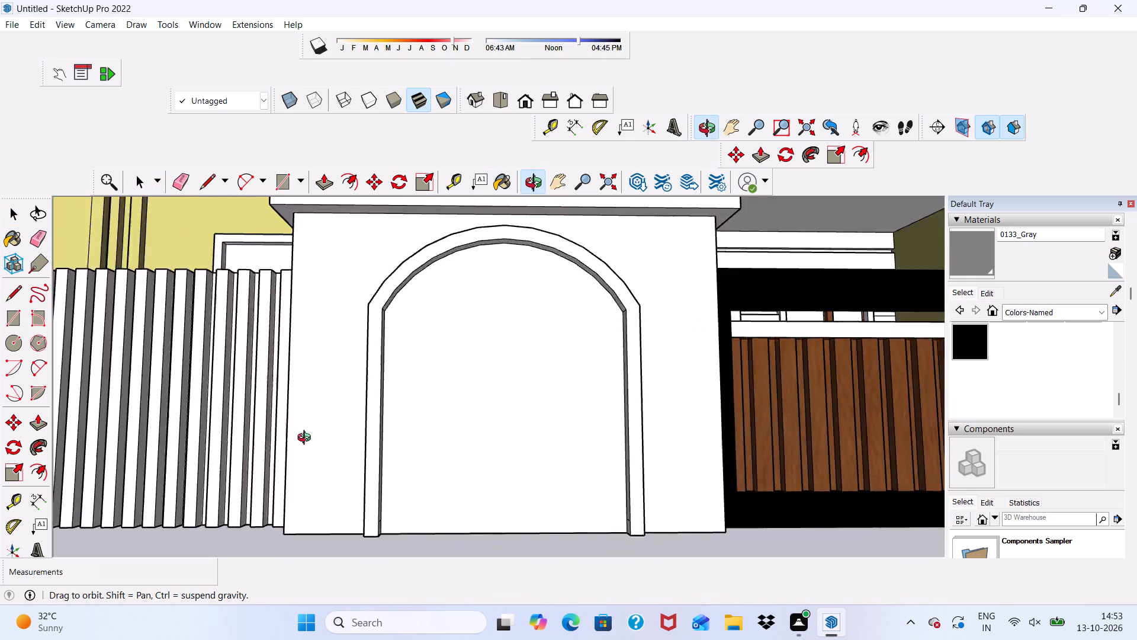
pyautogui.moveTo(307, 439); pyautogui.dragTo(333, 517, button='middle')
pyautogui.scroll(-6, 326, 506)
pyautogui.scroll(1, 316, 508)
pyautogui.scroll(2, 1016, 343)
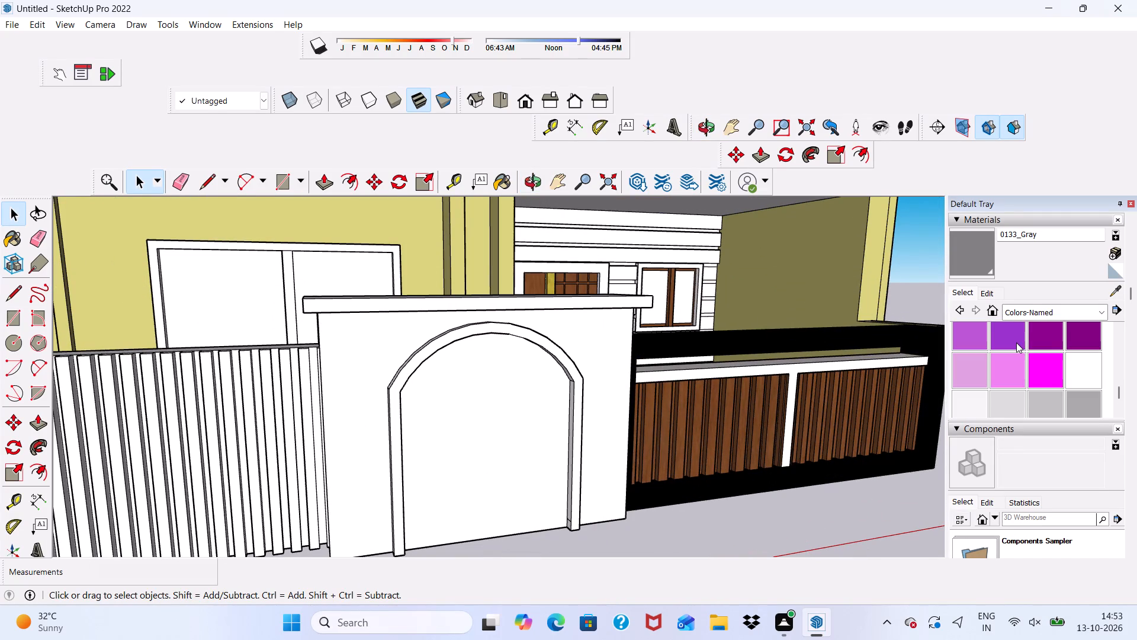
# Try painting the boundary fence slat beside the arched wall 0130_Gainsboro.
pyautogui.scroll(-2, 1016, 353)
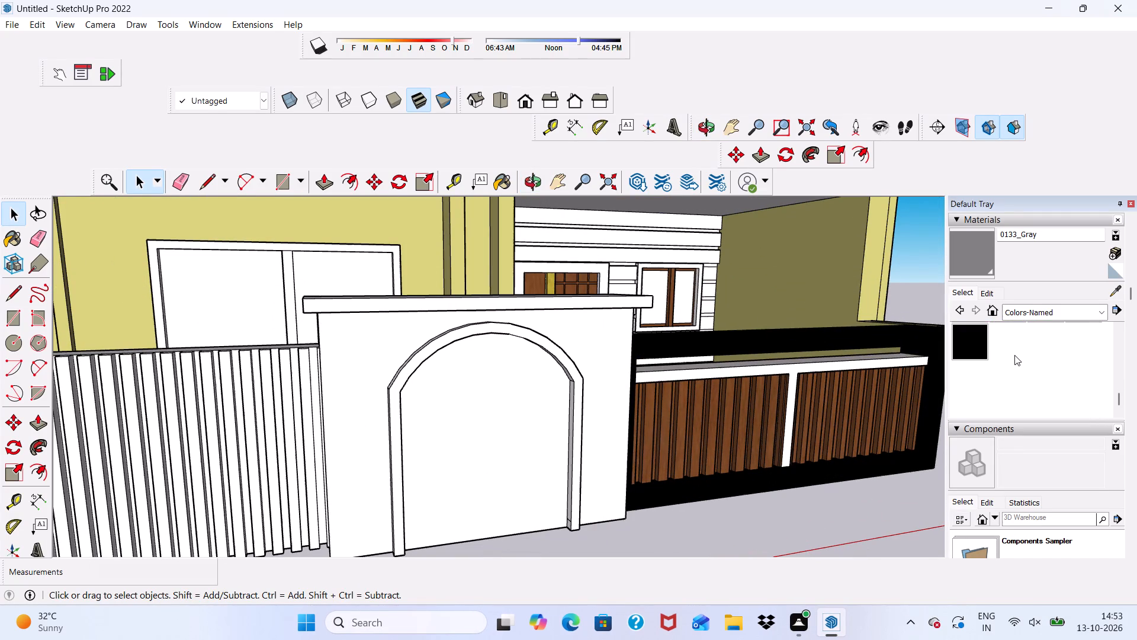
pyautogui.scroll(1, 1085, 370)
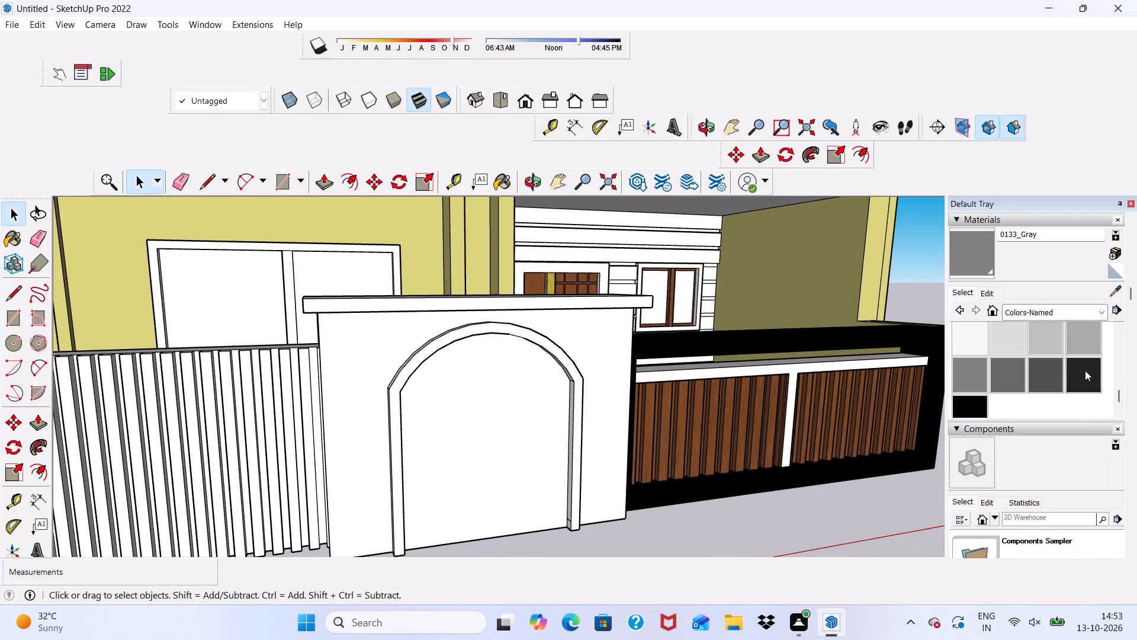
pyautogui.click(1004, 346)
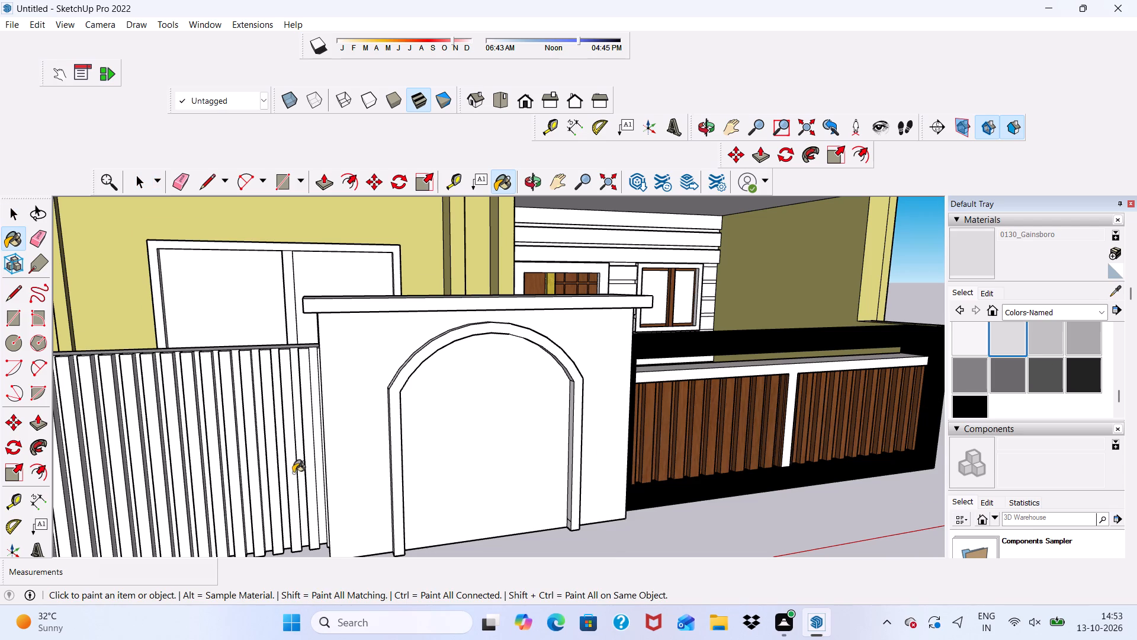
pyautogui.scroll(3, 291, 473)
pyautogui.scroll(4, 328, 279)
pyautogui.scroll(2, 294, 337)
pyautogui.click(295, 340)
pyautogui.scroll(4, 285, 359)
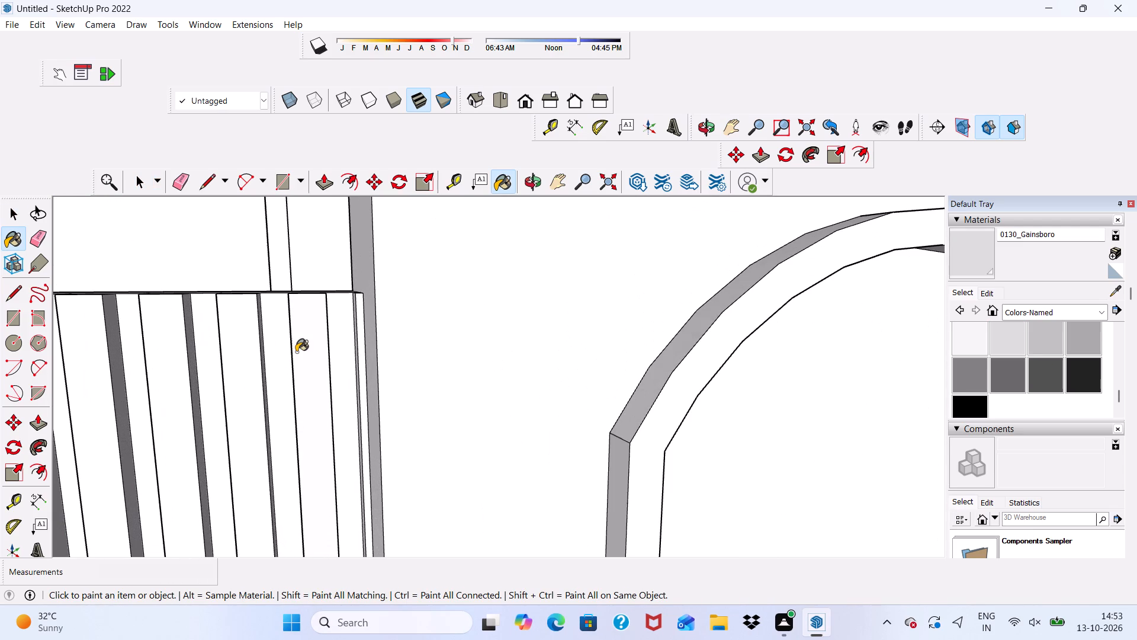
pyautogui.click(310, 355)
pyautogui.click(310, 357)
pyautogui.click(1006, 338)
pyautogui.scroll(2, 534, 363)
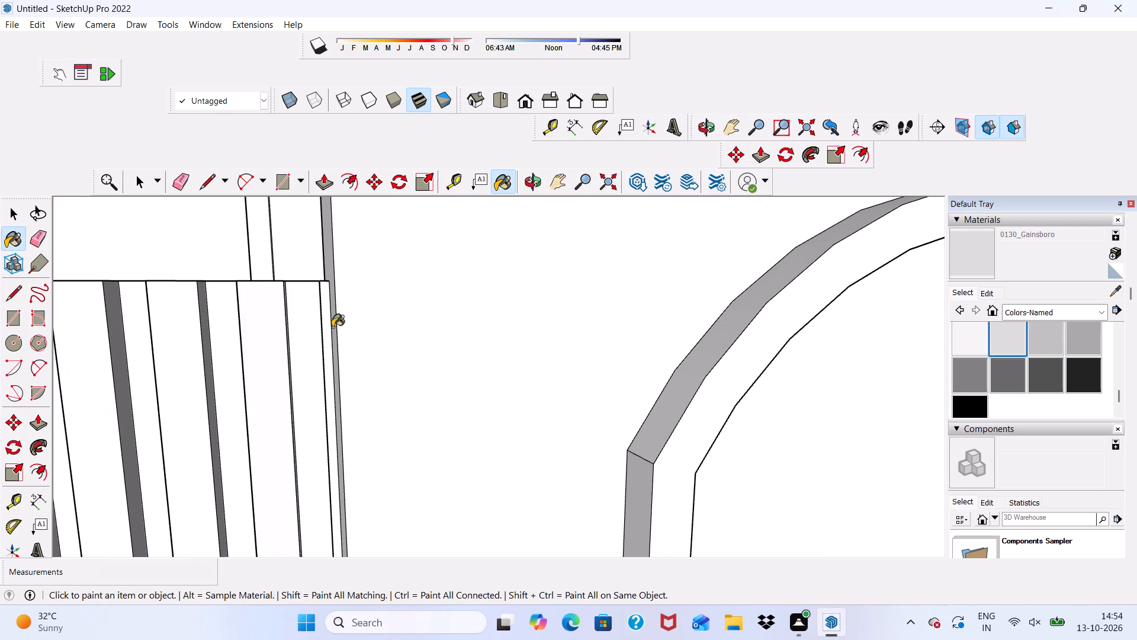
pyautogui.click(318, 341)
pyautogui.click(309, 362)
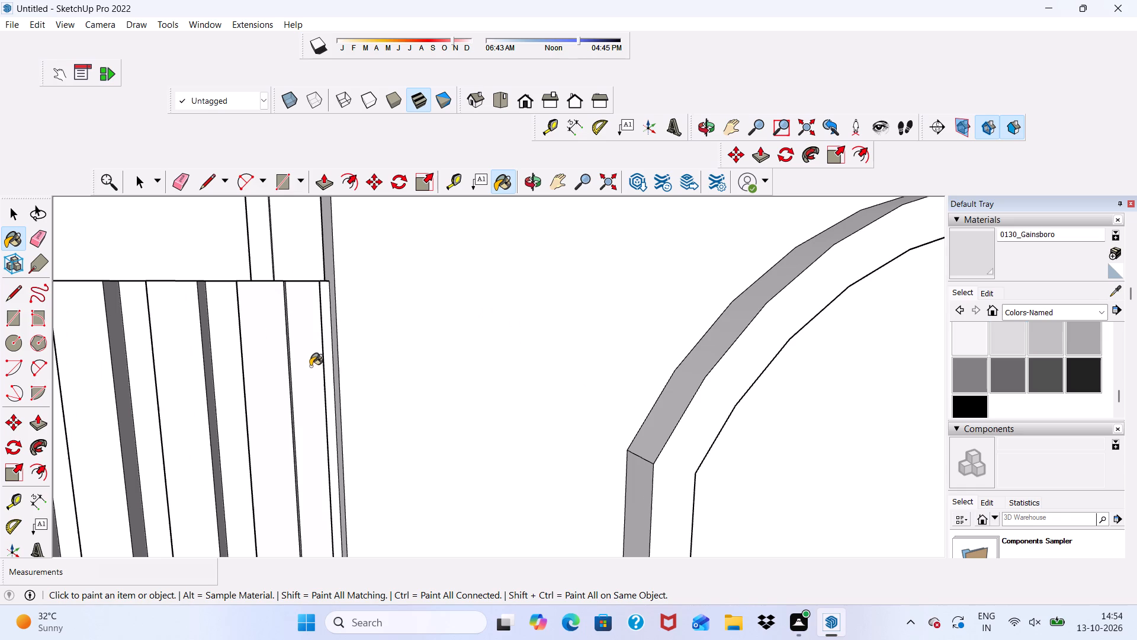
# Paint the first boundary fence slats and recesses beside the arched wall 0131_Silver.
pyautogui.click(1034, 334)
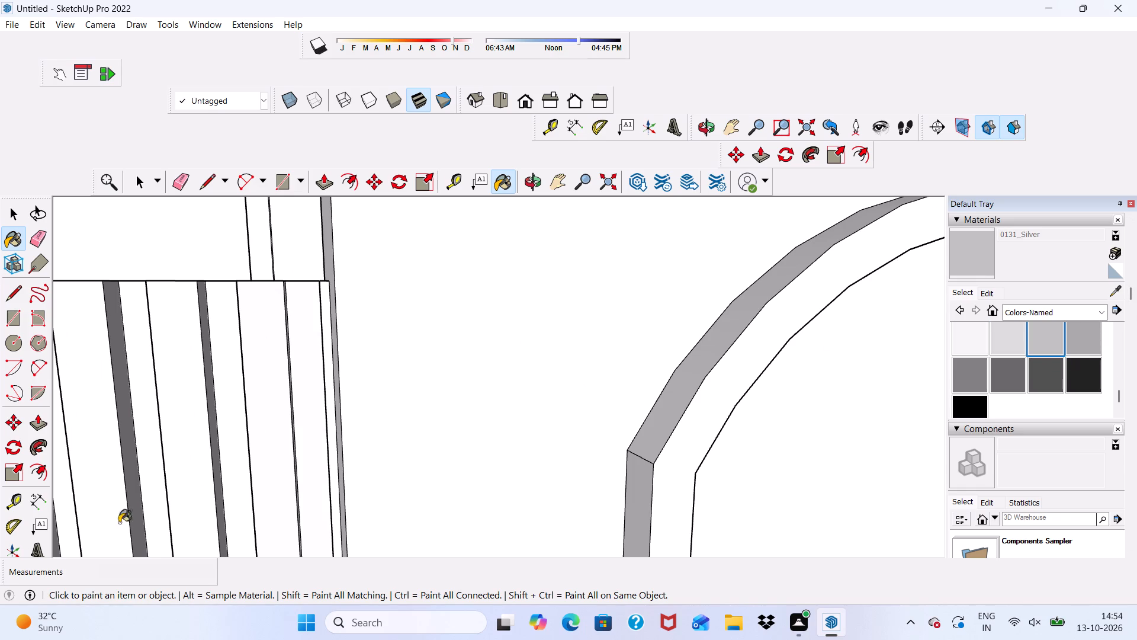
pyautogui.scroll(2, 12, 543)
pyautogui.scroll(3, 350, 347)
pyautogui.click(291, 321)
pyautogui.scroll(2, 247, 343)
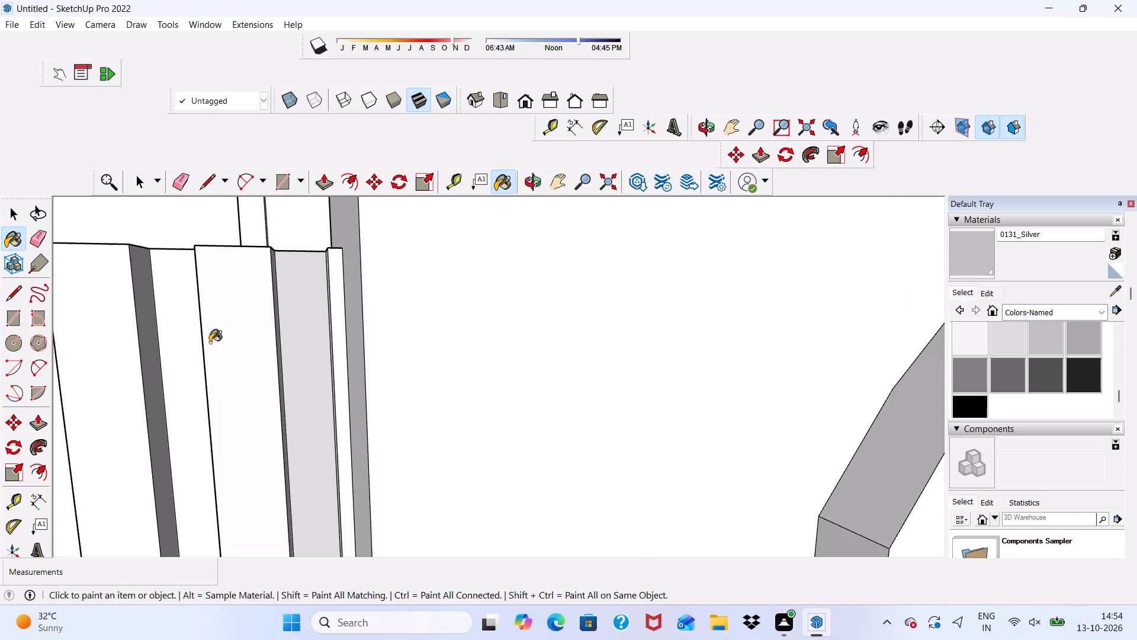
pyautogui.click(161, 347)
pyautogui.scroll(-6, 161, 347)
pyautogui.moveTo(200, 348); pyautogui.dragTo(220, 364)
pyautogui.scroll(-6, 220, 364)
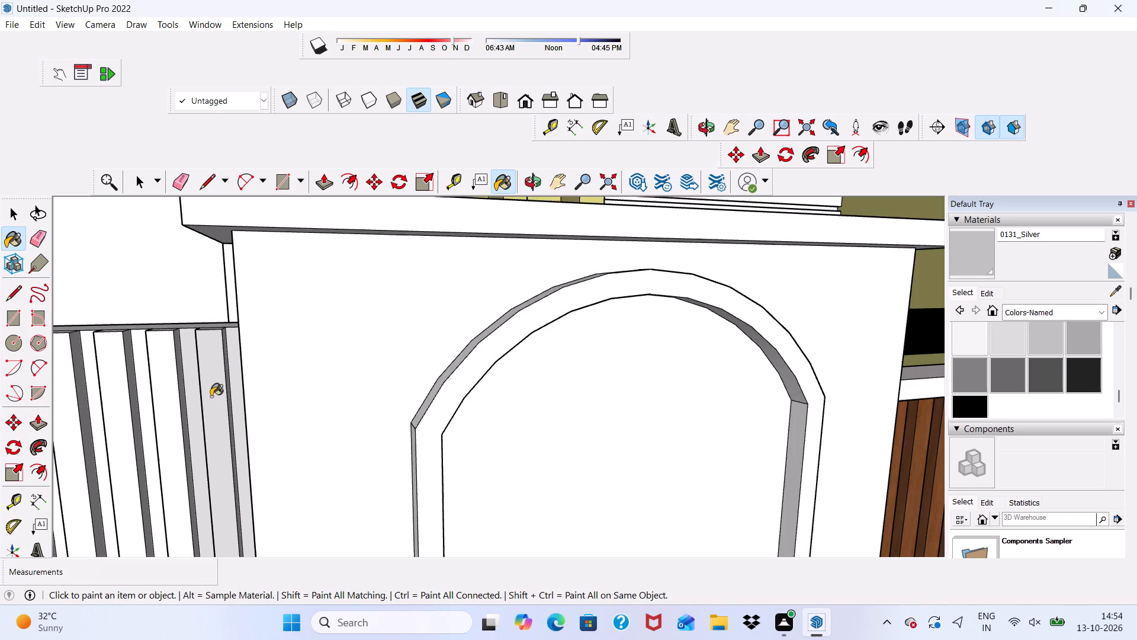
pyautogui.scroll(-10, 211, 399)
pyautogui.scroll(10, 182, 447)
pyautogui.click(176, 381)
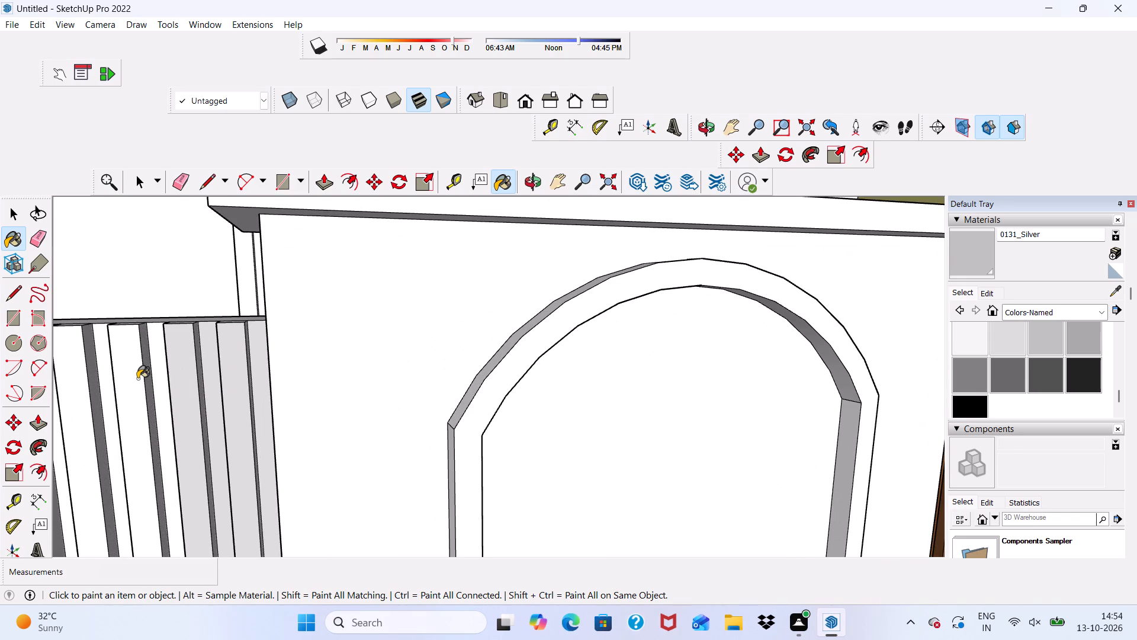
pyautogui.click(137, 379)
pyautogui.click(161, 376)
# Paint the following white slats and the recess farther from the arched wall 0131_Silver.
pyautogui.scroll(-8, 163, 376)
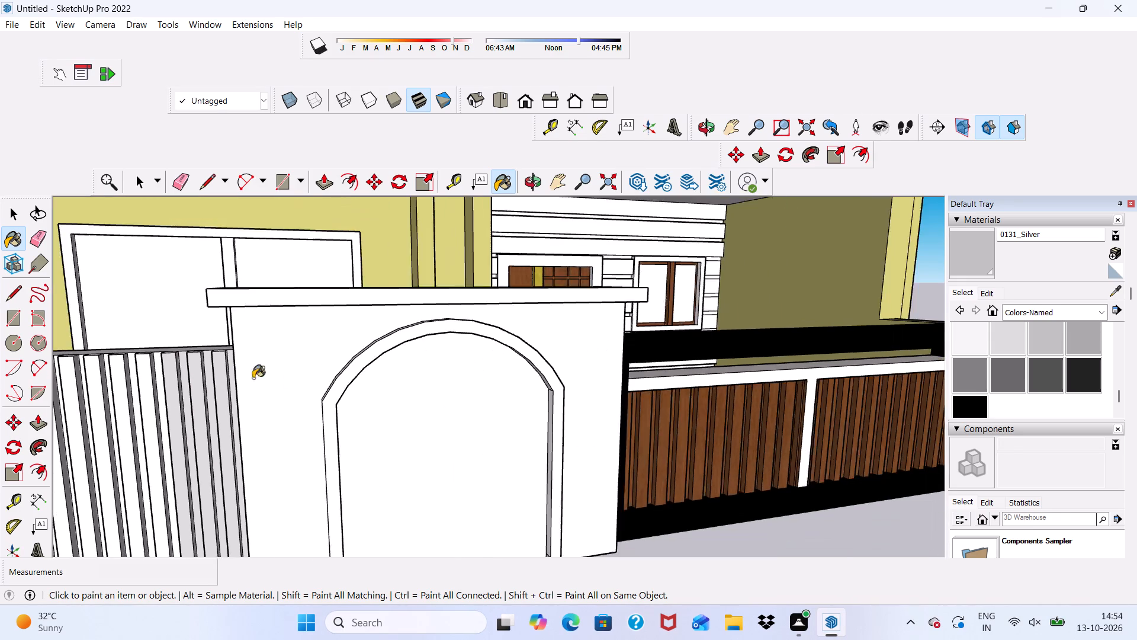
pyautogui.scroll(-8, 253, 378)
pyautogui.scroll(5, 169, 437)
pyautogui.scroll(12, 291, 360)
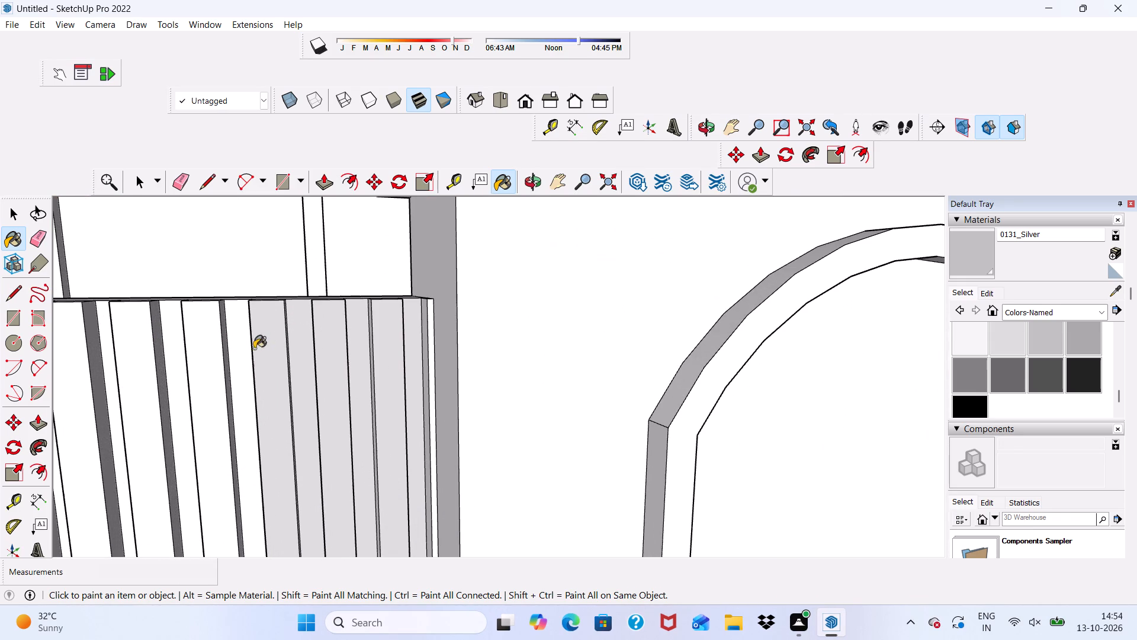
pyautogui.click(243, 347)
pyautogui.click(219, 353)
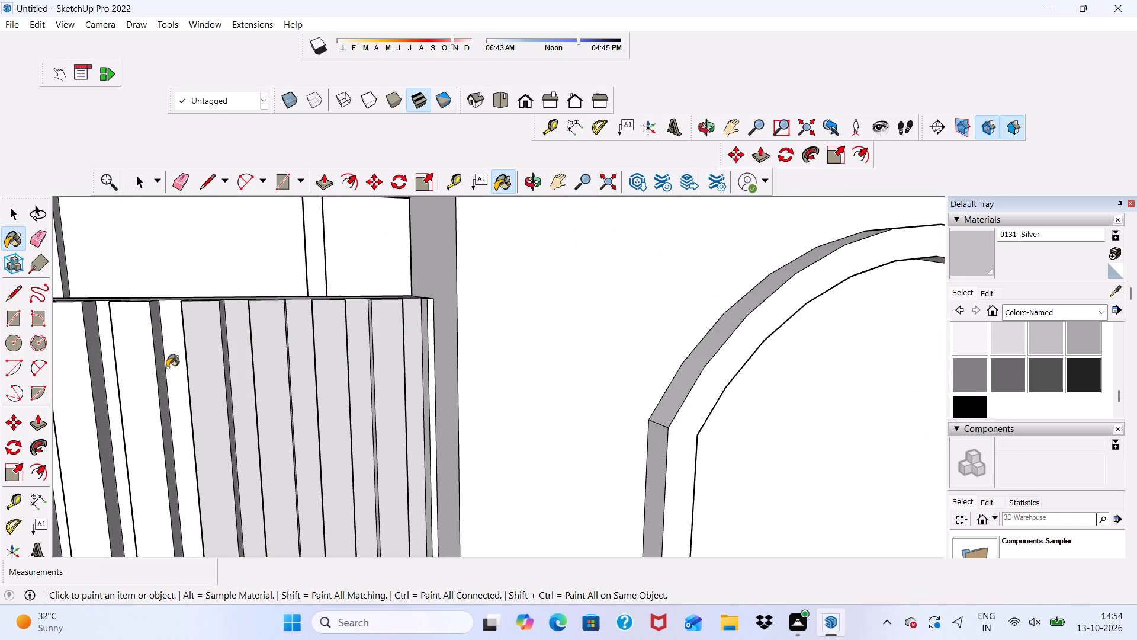
pyautogui.click(167, 367)
# Paint the next white slat and recess along the fence, away from the arched wall, 0131_Silver.
pyautogui.scroll(7, 167, 367)
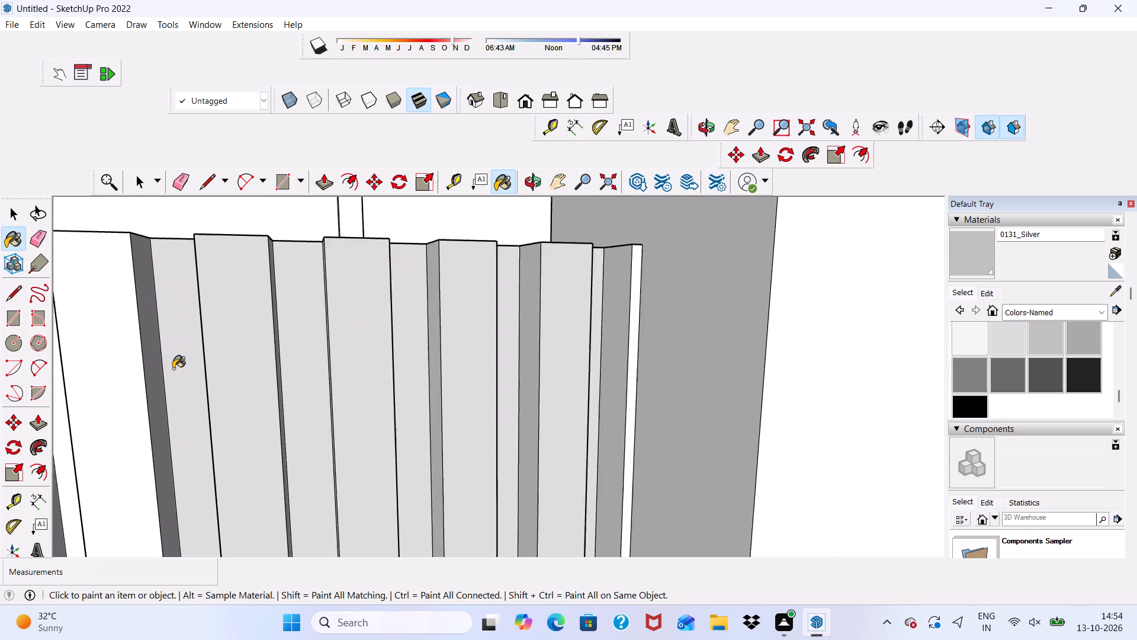
pyautogui.scroll(2, 173, 369)
pyautogui.moveTo(173, 369); pyautogui.dragTo(182, 281, button='middle')
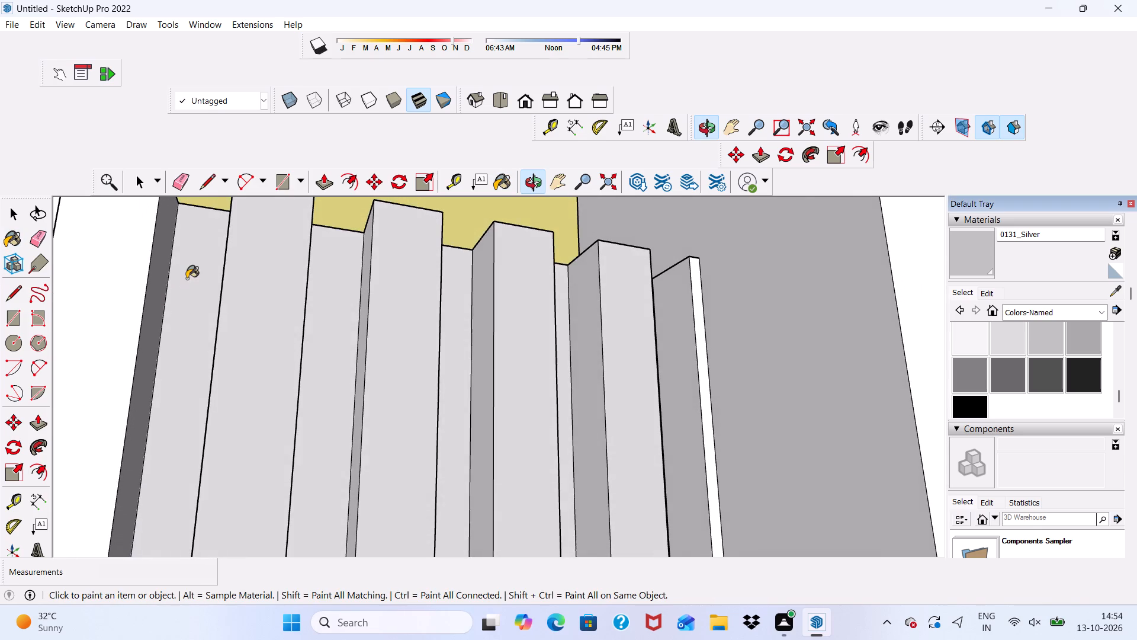
pyautogui.scroll(-5, 194, 307)
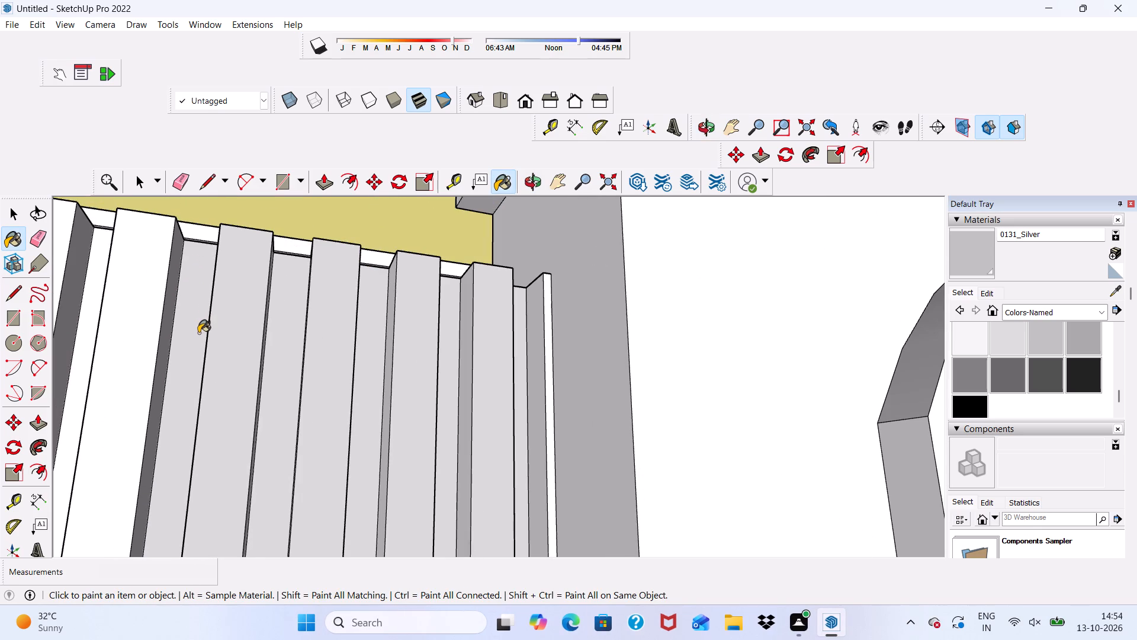
pyautogui.scroll(-5, 200, 337)
pyautogui.scroll(-5, 272, 322)
pyautogui.scroll(3, 160, 348)
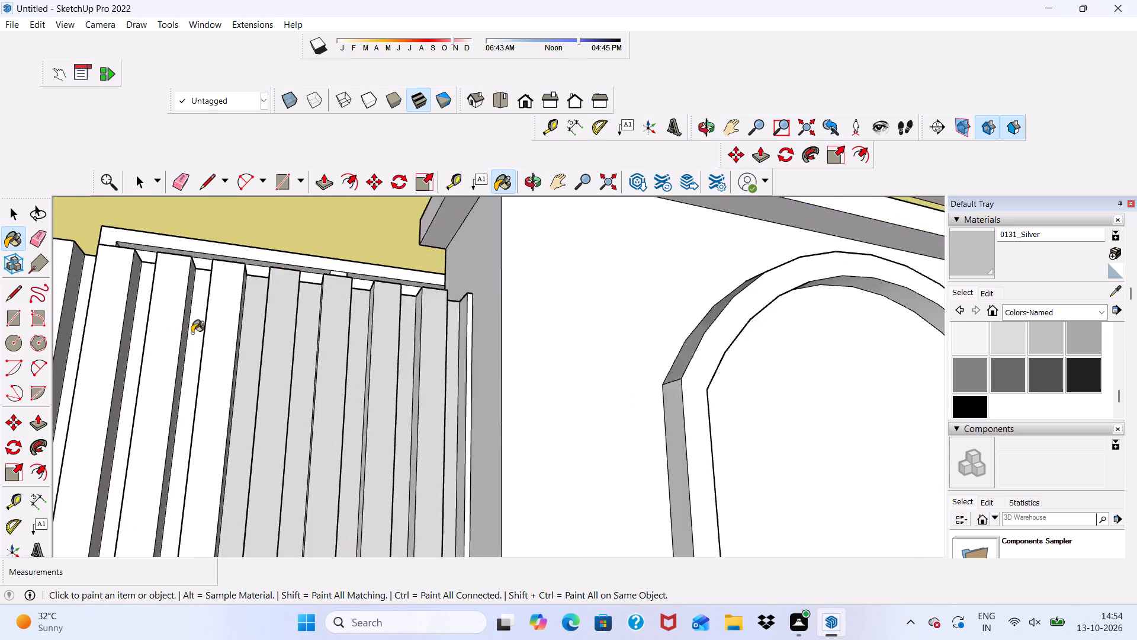
pyautogui.scroll(8, 192, 333)
pyautogui.scroll(-1, 168, 312)
pyautogui.click(172, 312)
pyautogui.scroll(3, 172, 312)
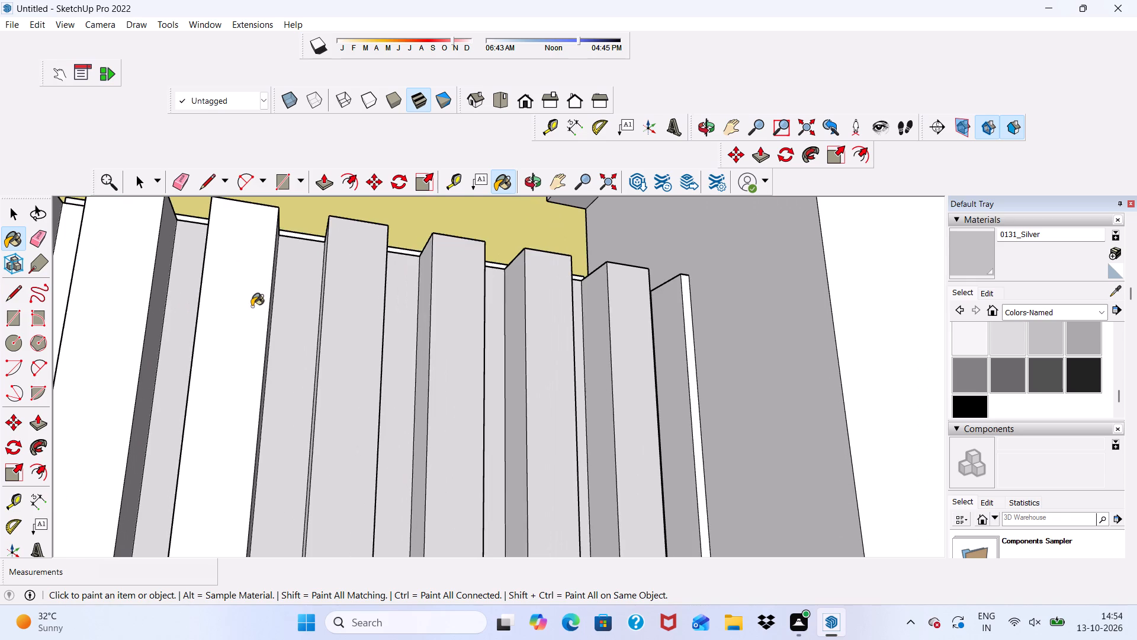
pyautogui.click(247, 308)
# Paint the narrow white end face of the fence against the arched wall 0131_Silver.
pyautogui.scroll(-17, 261, 322)
pyautogui.scroll(5, 488, 345)
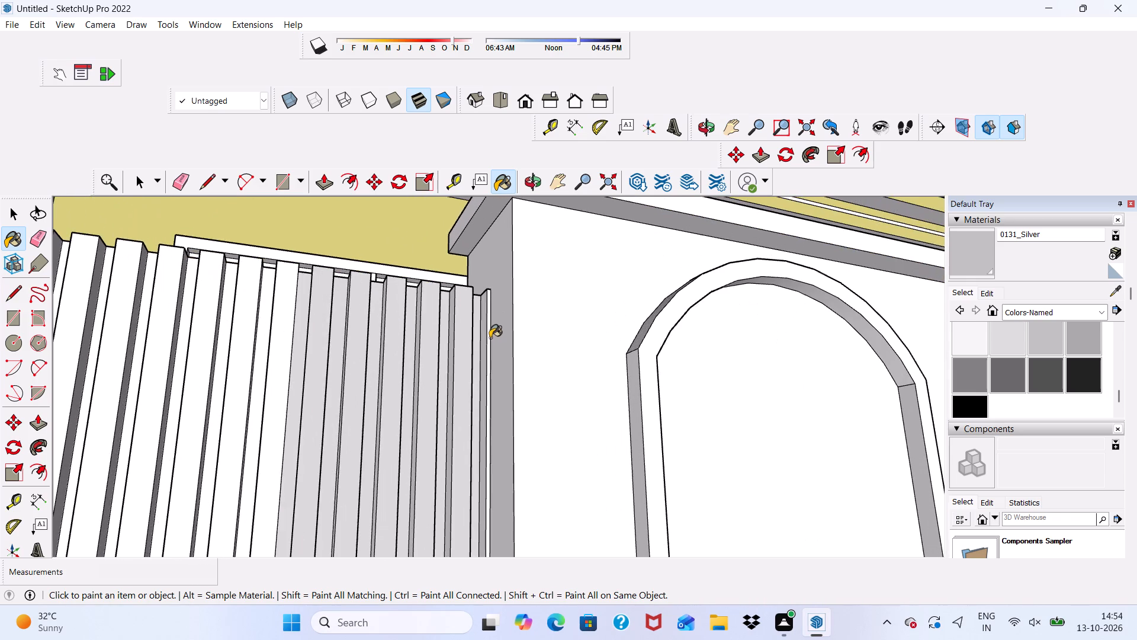
pyautogui.click(490, 336)
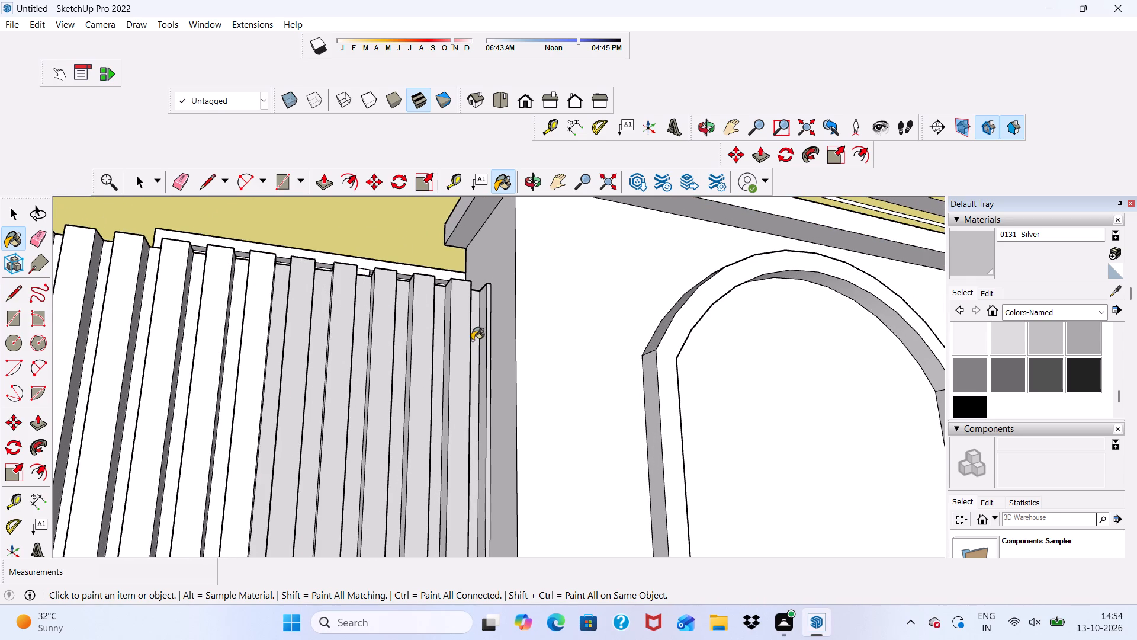
# Paint the first slat faces beside the boundary pillar at the fence's far end 0131_Silver.
pyautogui.scroll(-16, 472, 340)
pyautogui.scroll(4, 293, 373)
pyautogui.scroll(2, 355, 340)
pyautogui.moveTo(355, 345); pyautogui.dragTo(355, 347, button='middle')
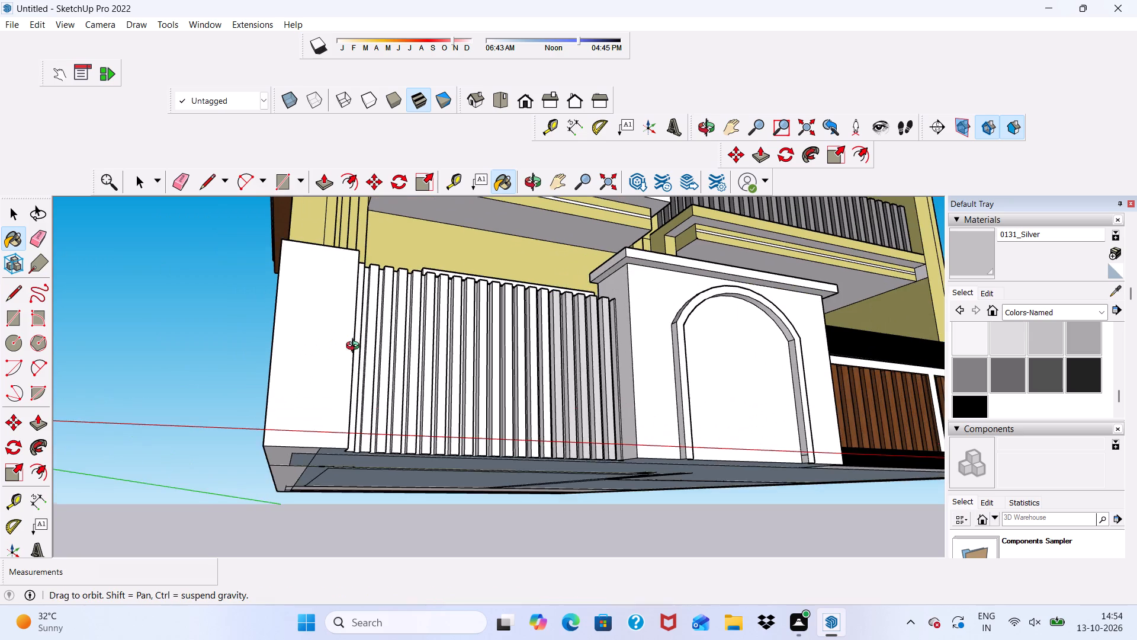
pyautogui.moveTo(355, 347); pyautogui.dragTo(314, 436, button='middle')
pyautogui.scroll(3, 314, 434)
pyautogui.click(332, 369)
pyautogui.click(338, 346)
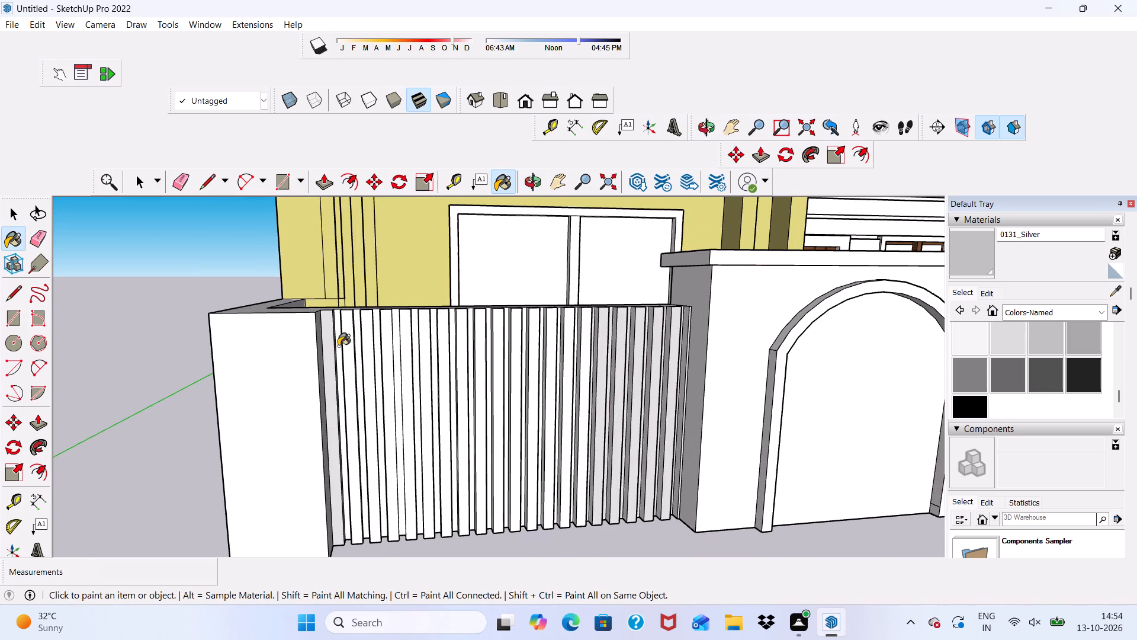
# Paint the run of slats and recesses from the boundary pillar toward the fence's middle 0131_Silver.
pyautogui.scroll(5, 340, 345)
pyautogui.click(352, 338)
pyautogui.click(370, 340)
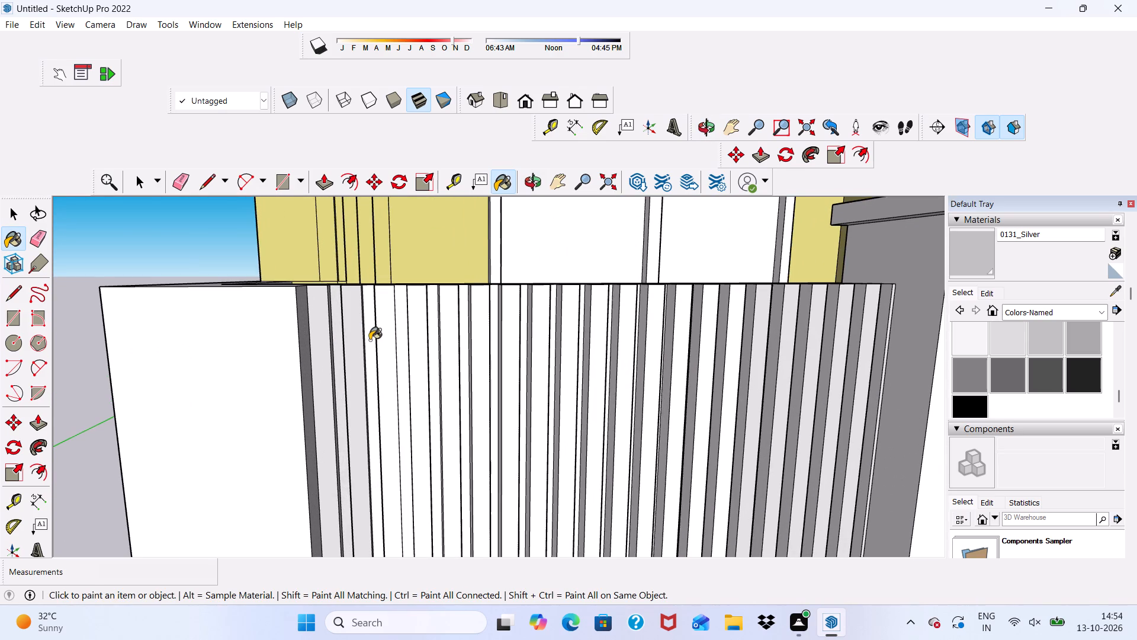
pyautogui.click(379, 340)
pyautogui.click(400, 339)
pyautogui.moveTo(410, 343); pyautogui.dragTo(417, 344)
pyautogui.moveTo(425, 343); pyautogui.dragTo(430, 343)
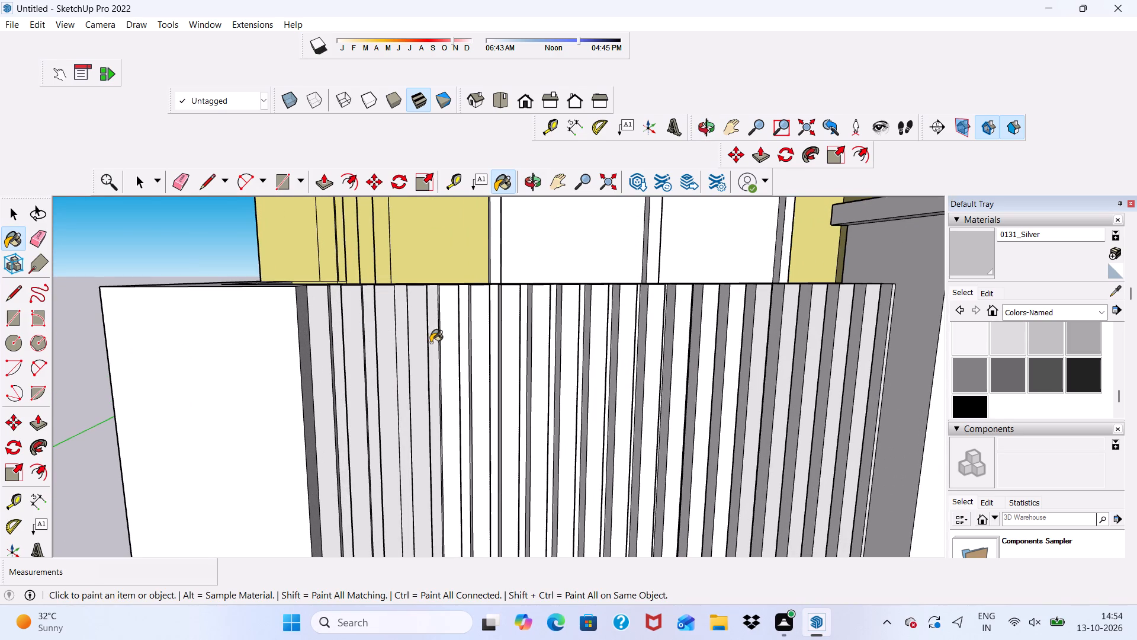
pyautogui.click(444, 336)
pyautogui.click(465, 328)
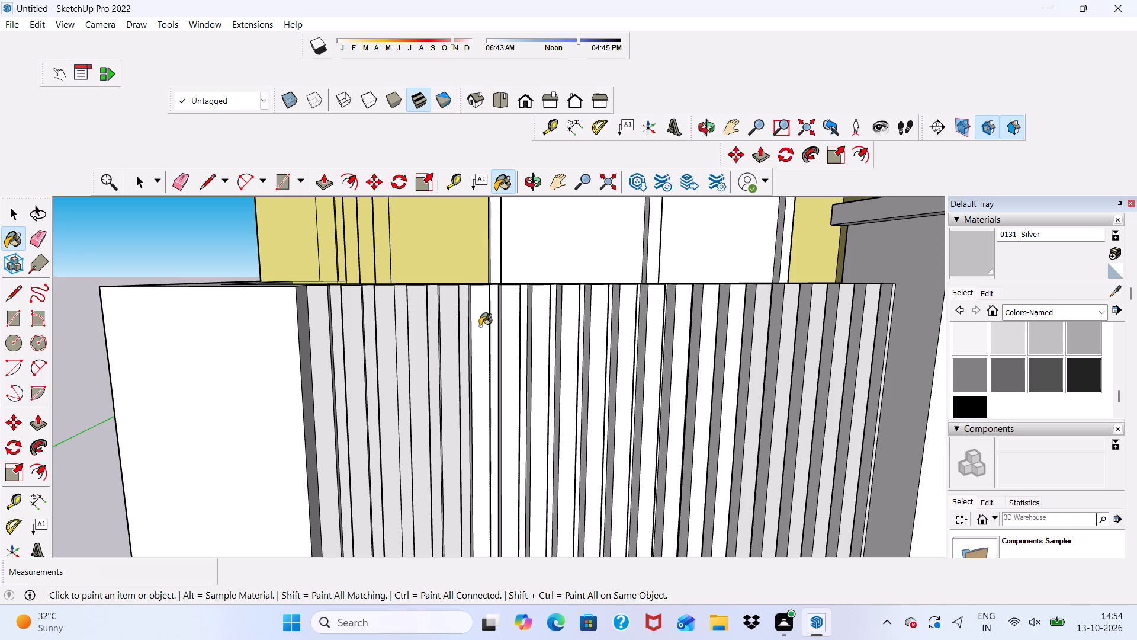
pyautogui.click(480, 326)
pyautogui.click(509, 336)
pyautogui.moveTo(535, 329); pyautogui.dragTo(554, 329)
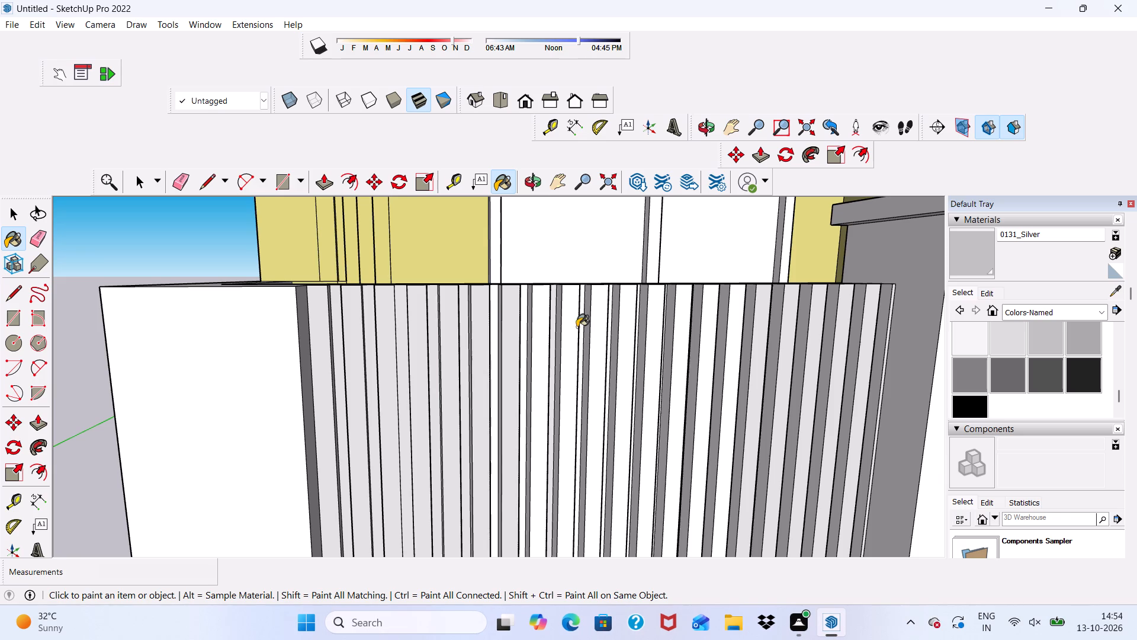
pyautogui.click(530, 329)
# Paint the next slat fronts and the narrow recesses between them near the fence's middle 0131_Silver.
pyautogui.scroll(8, 530, 329)
pyautogui.click(462, 319)
pyautogui.scroll(-1, 472, 321)
pyautogui.moveTo(472, 321); pyautogui.dragTo(489, 398, button='middle')
pyautogui.scroll(5, 530, 301)
pyautogui.click(531, 300)
pyautogui.click(593, 325)
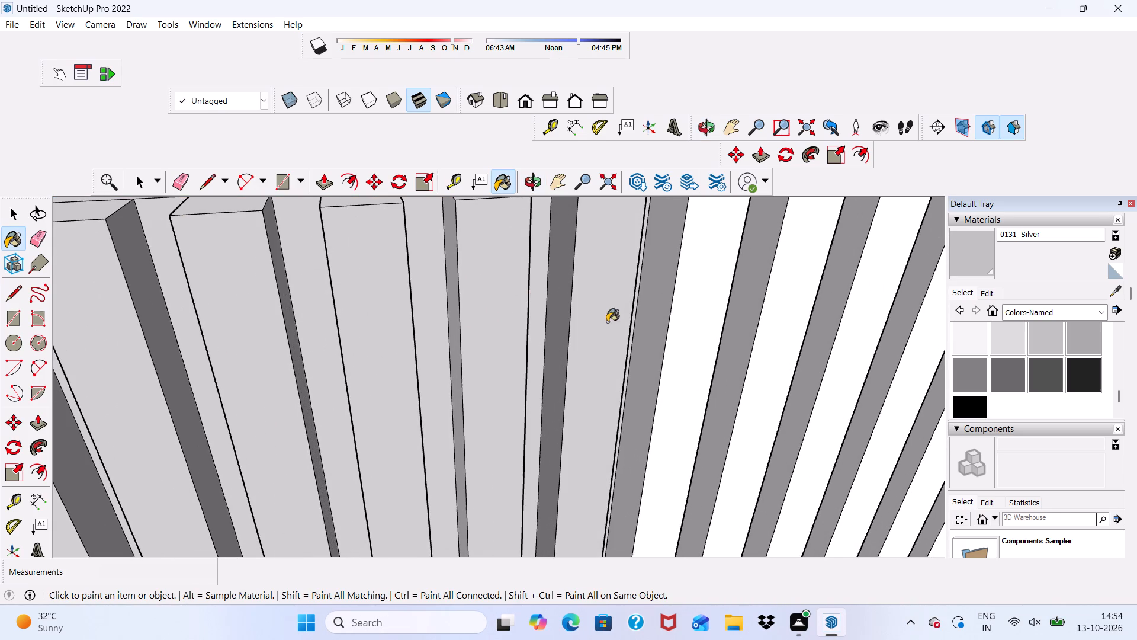
pyautogui.click(640, 310)
pyautogui.click(672, 305)
# Paint the next white slats and recesses in the middle of the fence 0131_Silver, working toward the arched wall.
pyautogui.scroll(-12, 559, 321)
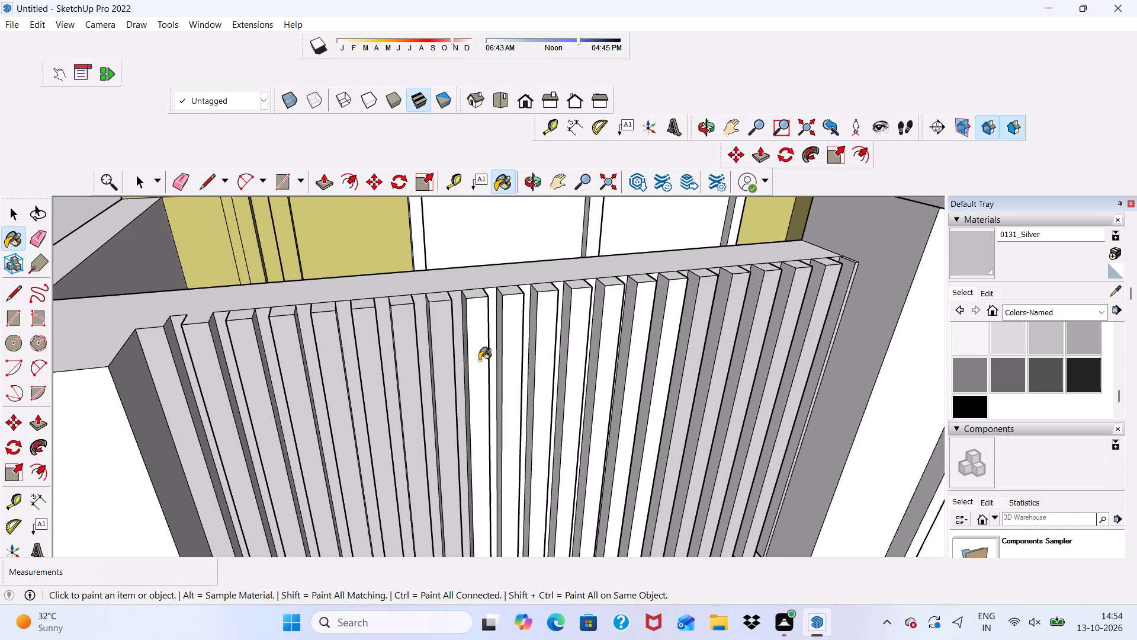
pyautogui.scroll(1, 471, 348)
pyautogui.click(473, 344)
pyautogui.click(492, 329)
pyautogui.click(506, 322)
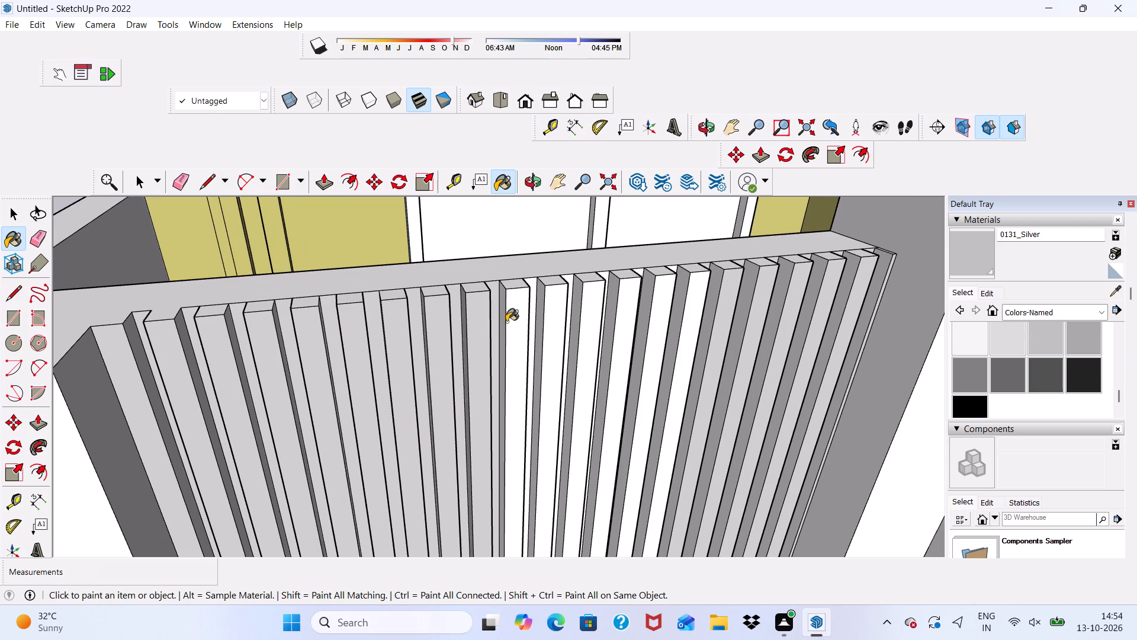
pyautogui.click(526, 315)
pyautogui.click(532, 313)
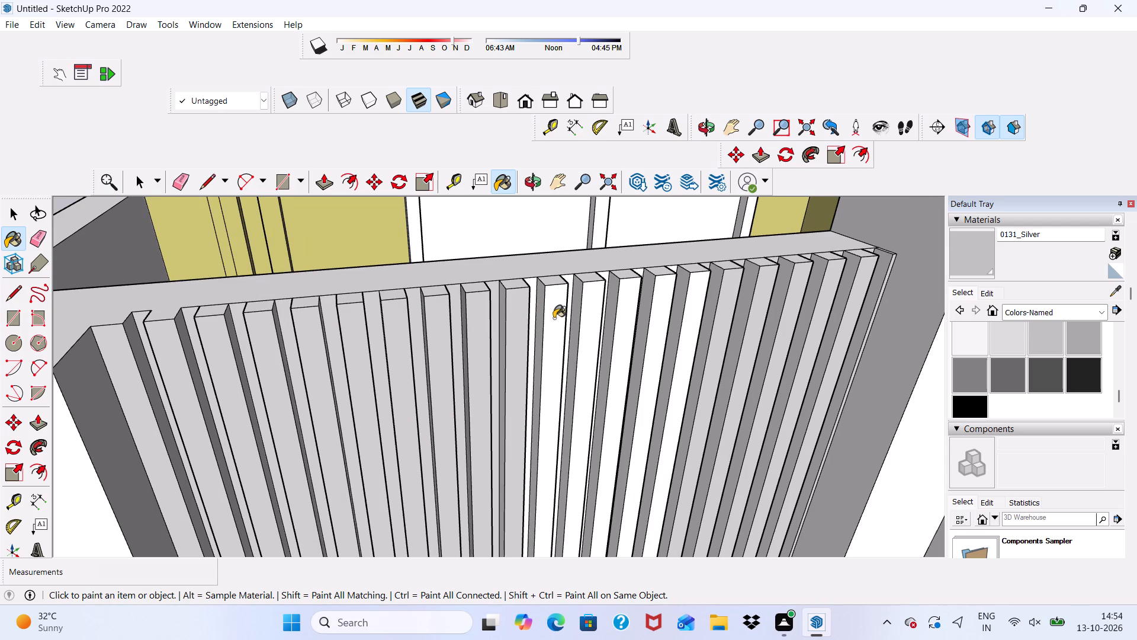
pyautogui.click(555, 314)
# Paint the following slat fronts and the recesses beside them 0131_Silver, continuing toward the arched wall.
pyautogui.scroll(-1, 553, 310)
pyautogui.scroll(8, 570, 302)
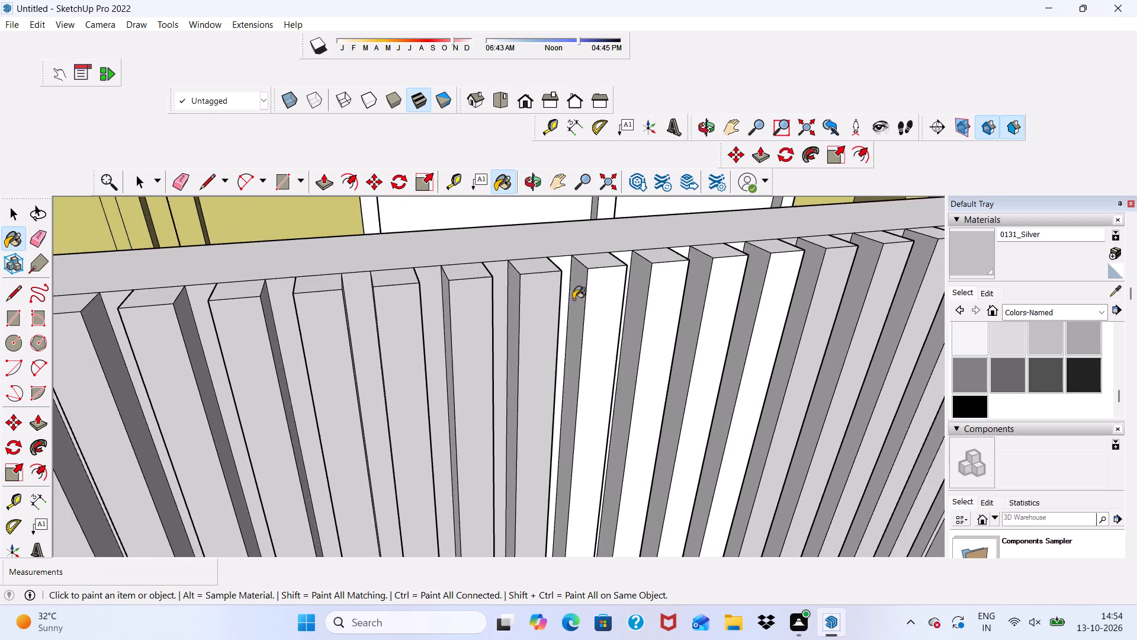
pyautogui.scroll(3, 573, 299)
pyautogui.click(563, 297)
pyautogui.click(598, 308)
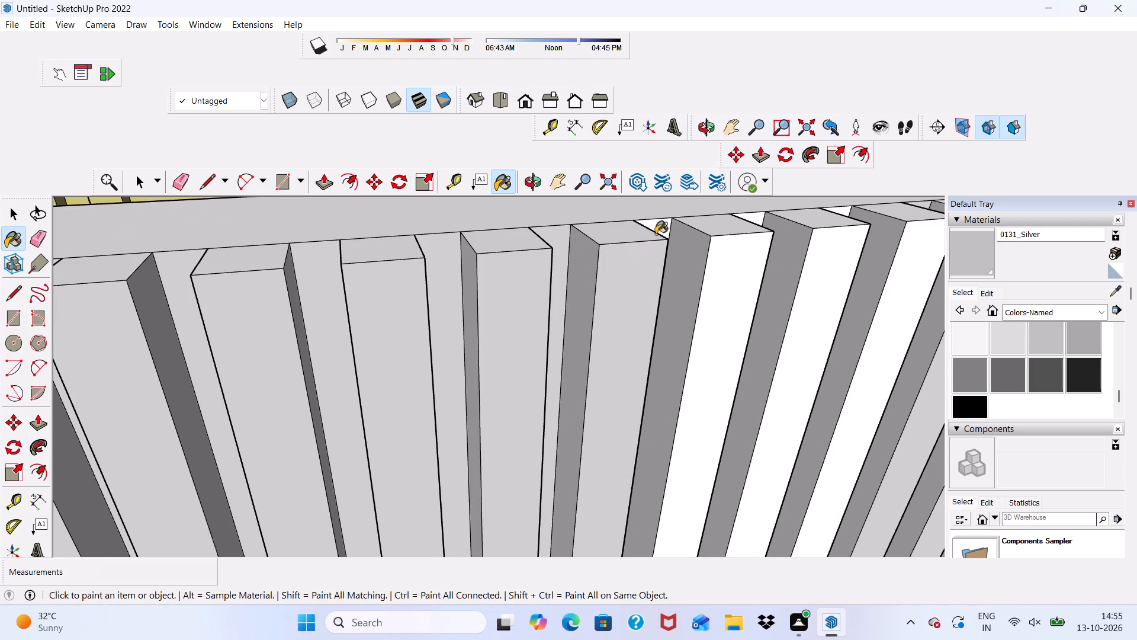
pyautogui.click(656, 233)
pyautogui.click(702, 258)
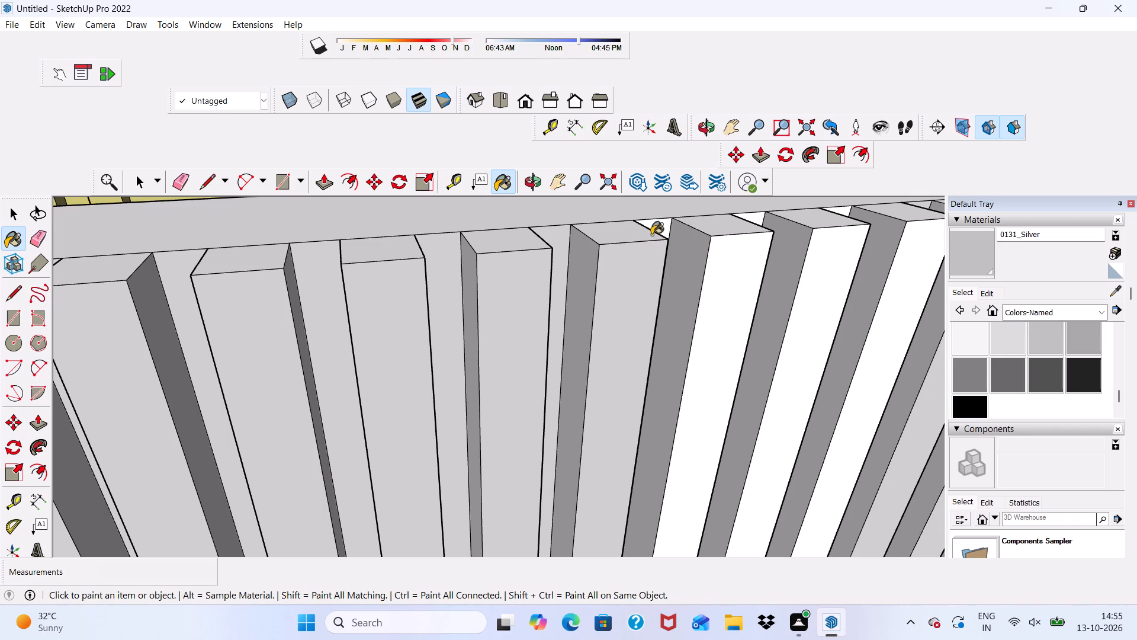
pyautogui.click(658, 228)
pyautogui.click(720, 270)
# Paint the last two white slats and their adjoining recesses 0131_Silver and finish painting the fence.
pyautogui.scroll(-6, 537, 328)
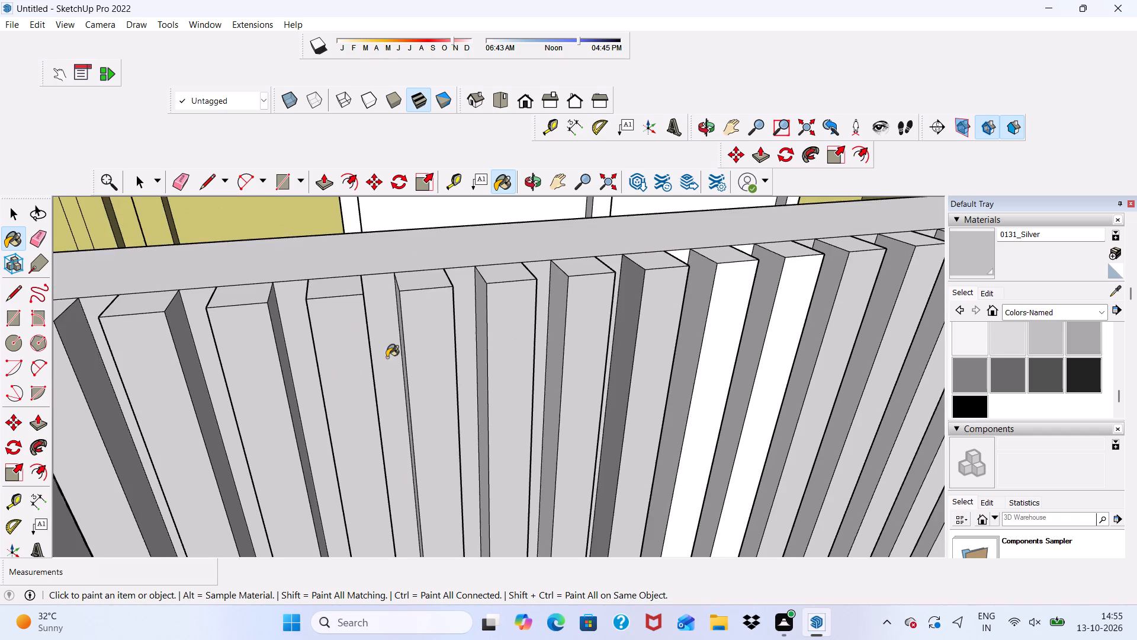
pyautogui.scroll(-11, 353, 358)
pyautogui.scroll(15, 523, 324)
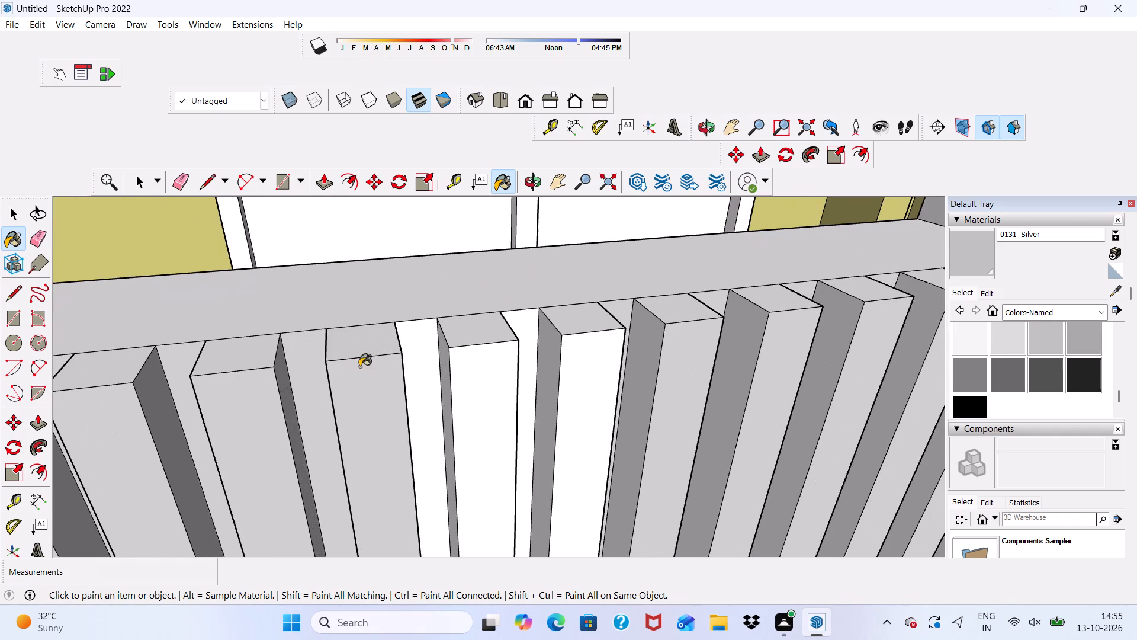
pyautogui.click(424, 328)
pyautogui.click(505, 364)
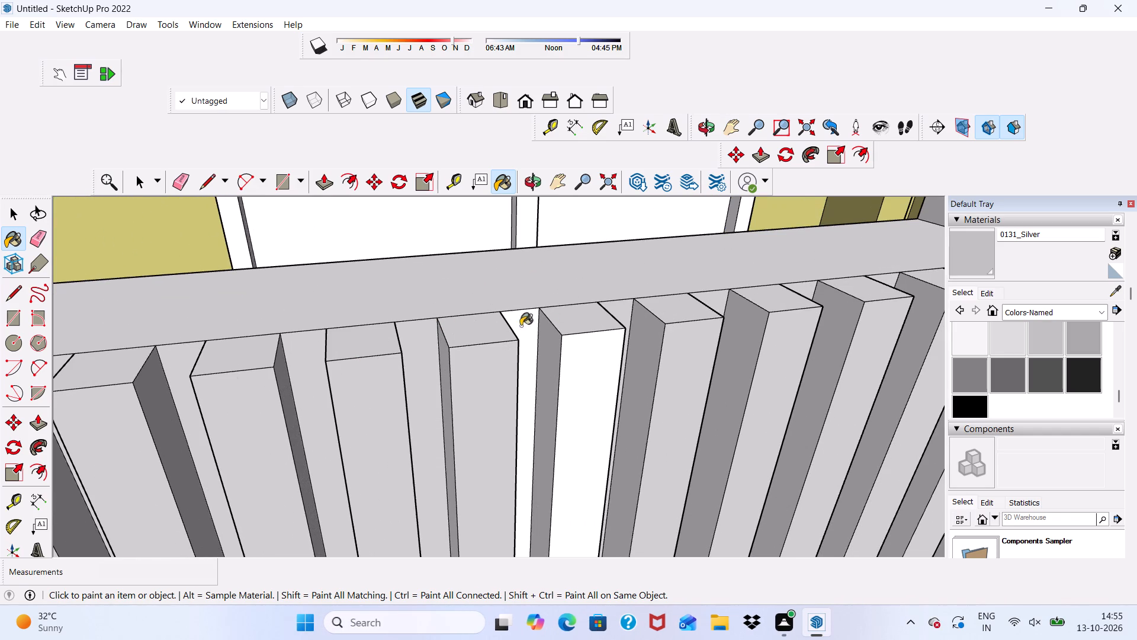
pyautogui.click(534, 318)
pyautogui.click(577, 370)
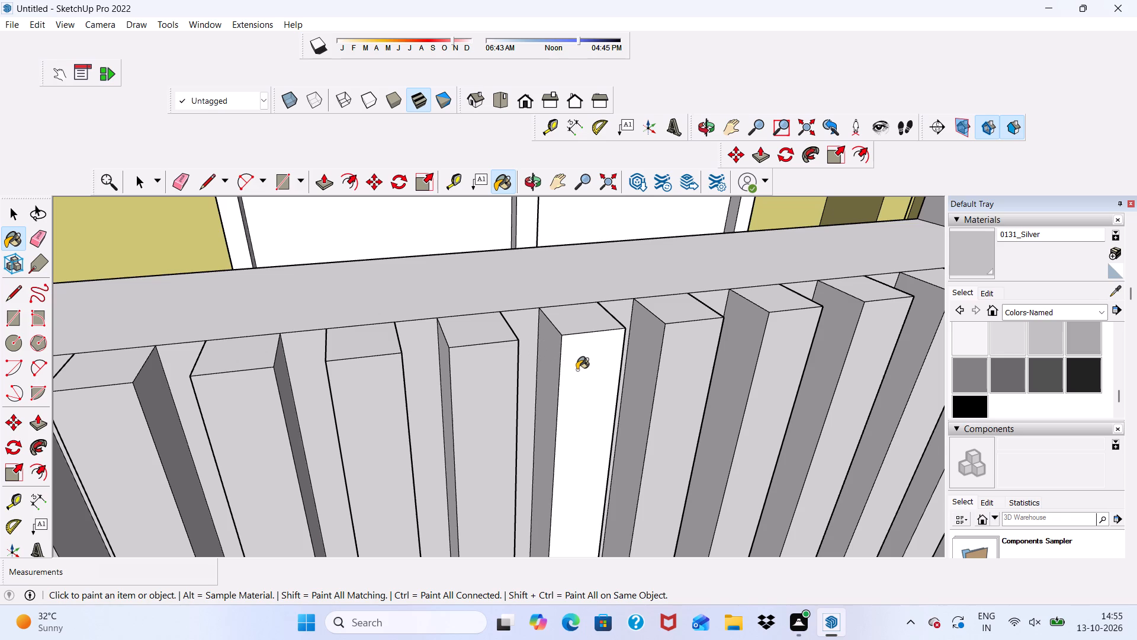
pyautogui.press('space')
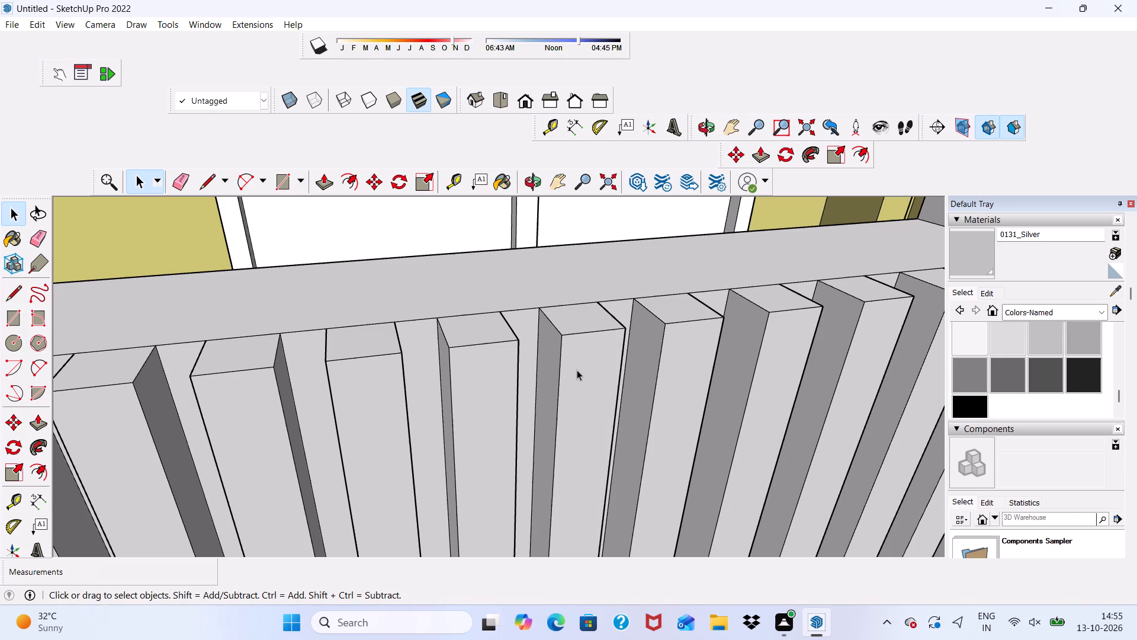
# Choose 0057_DarkKhaki from the Colors-Named collection and paint the front face of the arched boundary wall with it.
pyautogui.scroll(-7, 250, 444)
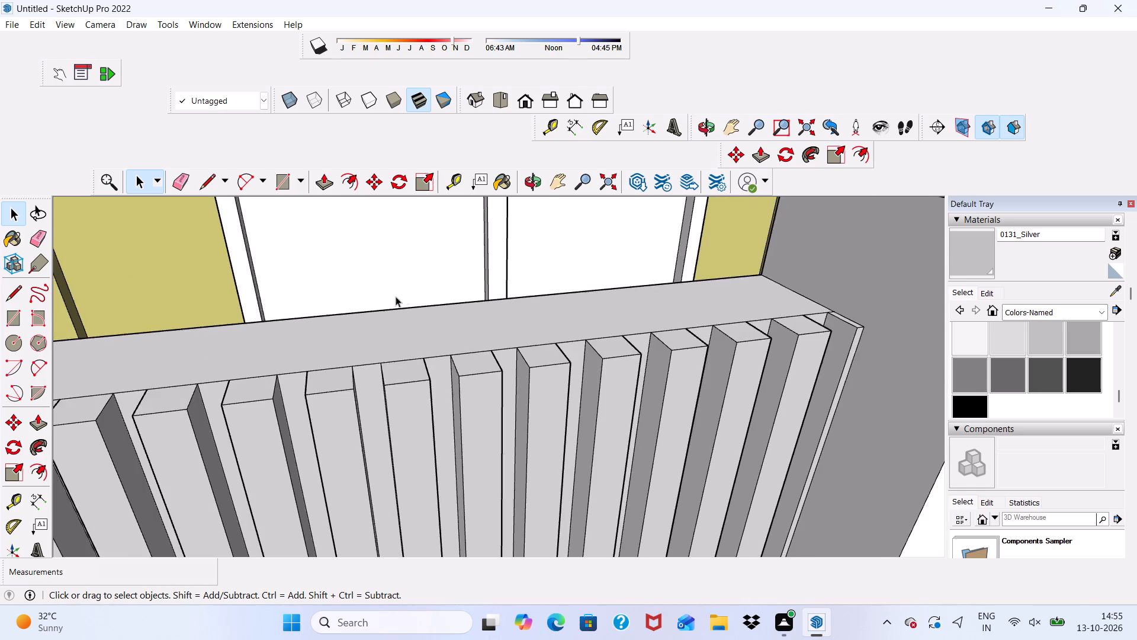
pyautogui.scroll(-8, 396, 296)
pyautogui.moveTo(428, 350); pyautogui.dragTo(373, 239, button='middle')
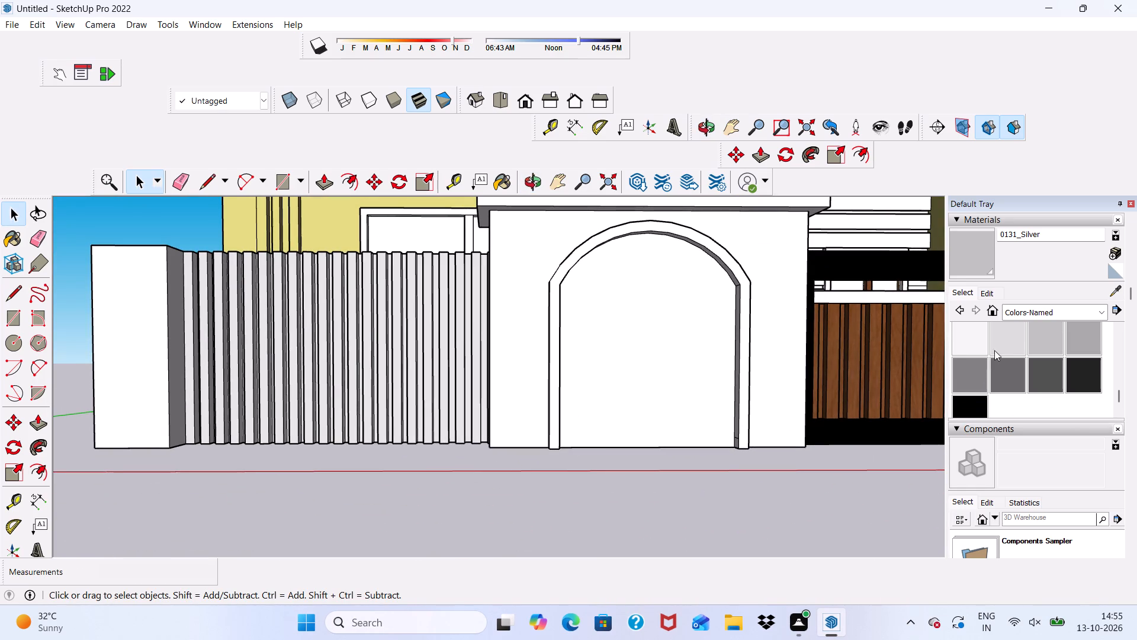
pyautogui.click(1104, 312)
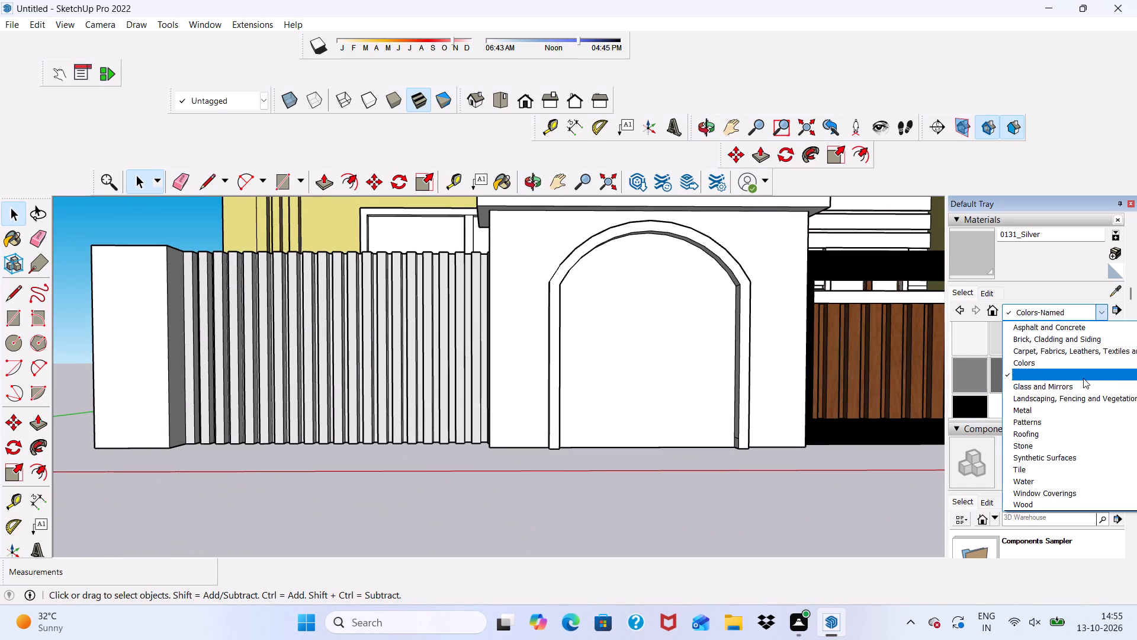
pyautogui.click(1016, 376)
pyautogui.scroll(-4, 1016, 376)
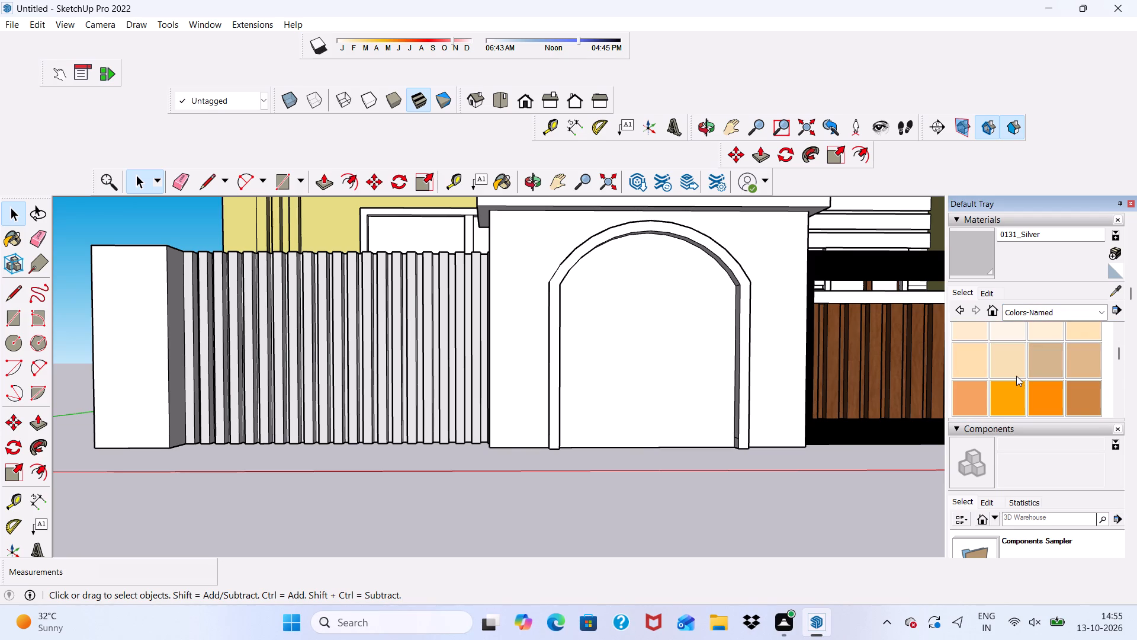
pyautogui.scroll(-2, 1016, 376)
pyautogui.scroll(1, 1016, 376)
pyautogui.scroll(-3, 1016, 376)
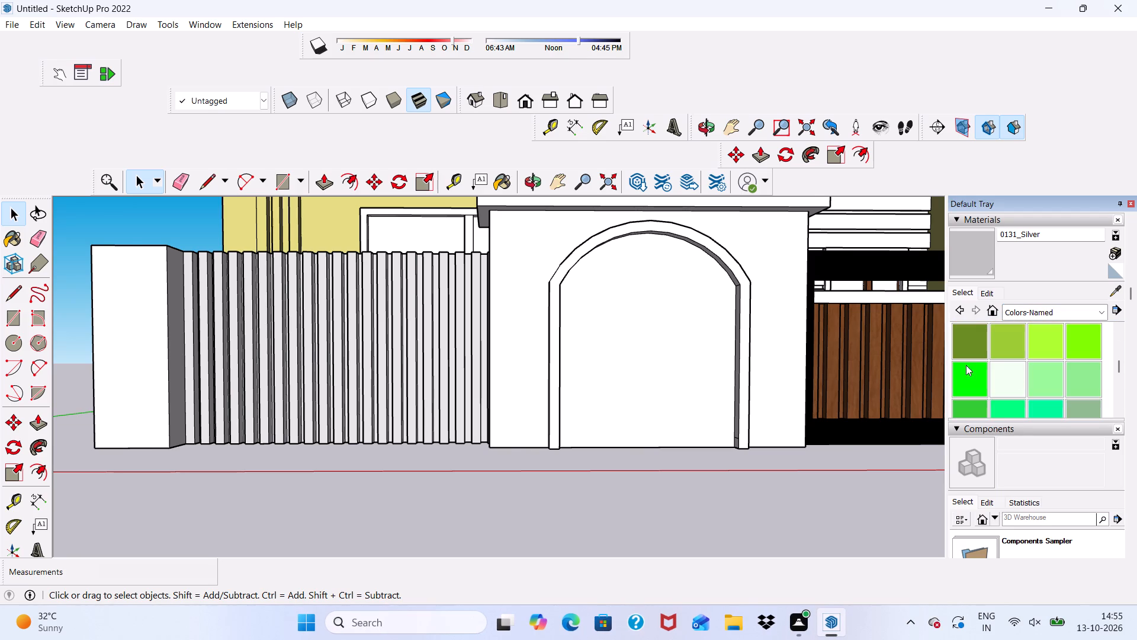
pyautogui.scroll(1, 930, 354)
pyautogui.scroll(1, 1016, 340)
pyautogui.click(982, 364)
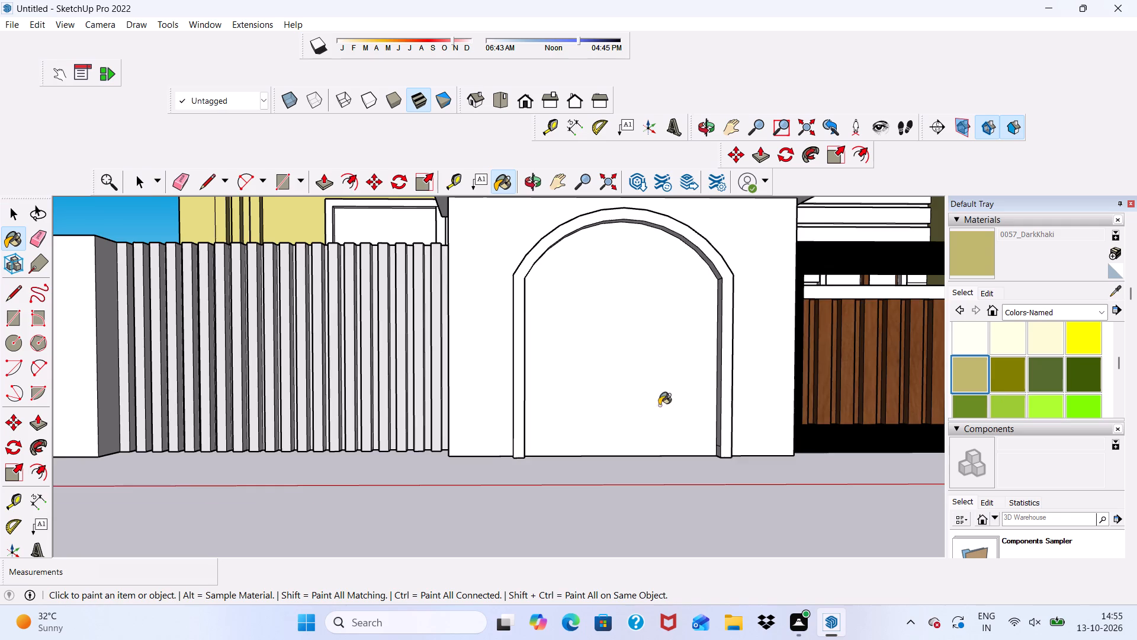
pyautogui.scroll(4, 582, 405)
pyautogui.click(476, 348)
# Paint both side faces of the arched wall 0057_DarkKhaki, one facing the gate and one facing the slatted fence.
pyautogui.scroll(-12, 484, 402)
pyautogui.moveTo(559, 449); pyautogui.dragTo(167, 532, button='middle')
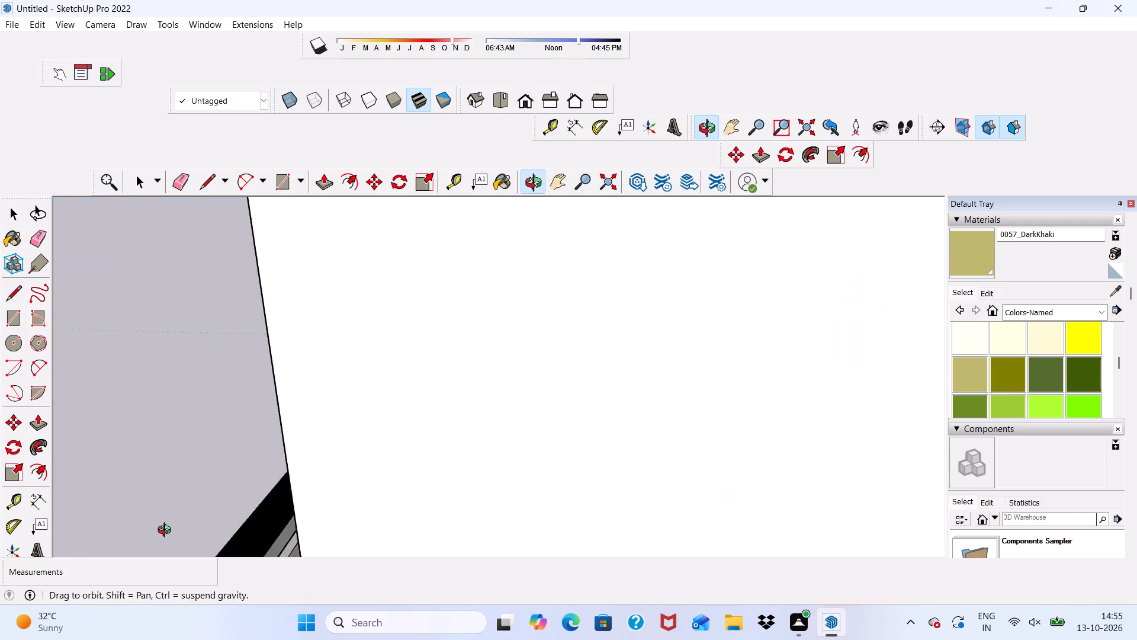
pyautogui.moveTo(167, 532); pyautogui.dragTo(292, 501, button='middle')
pyautogui.scroll(3, 396, 386)
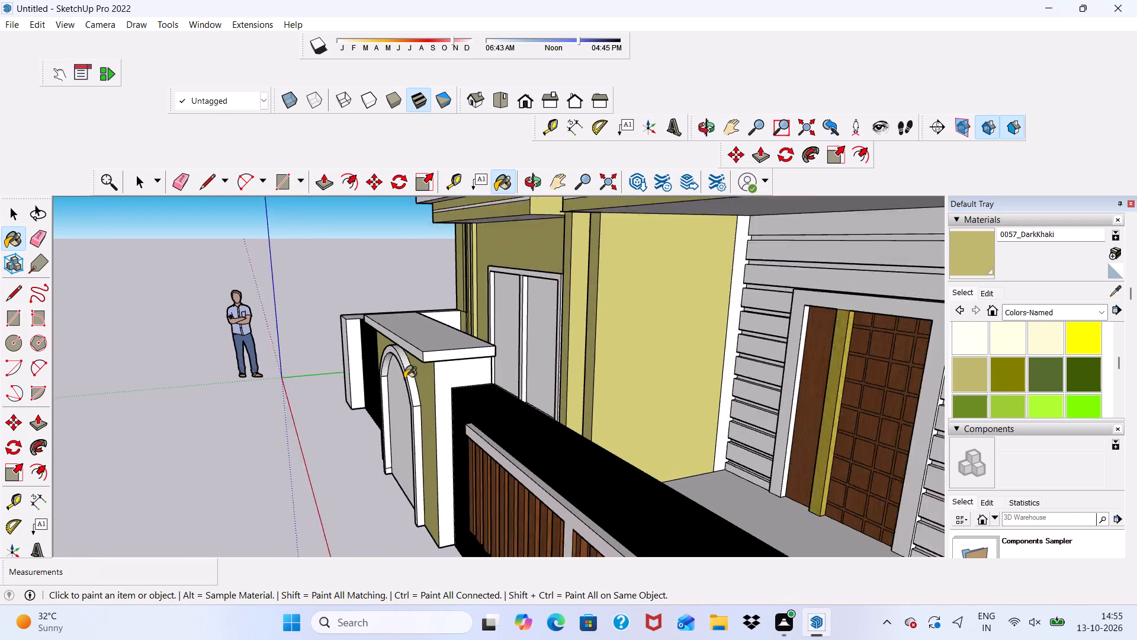
pyautogui.scroll(6, 404, 379)
pyautogui.click(466, 365)
pyautogui.scroll(-3, 445, 372)
pyautogui.moveTo(444, 373); pyautogui.dragTo(805, 299, button='middle')
pyautogui.scroll(3, 583, 331)
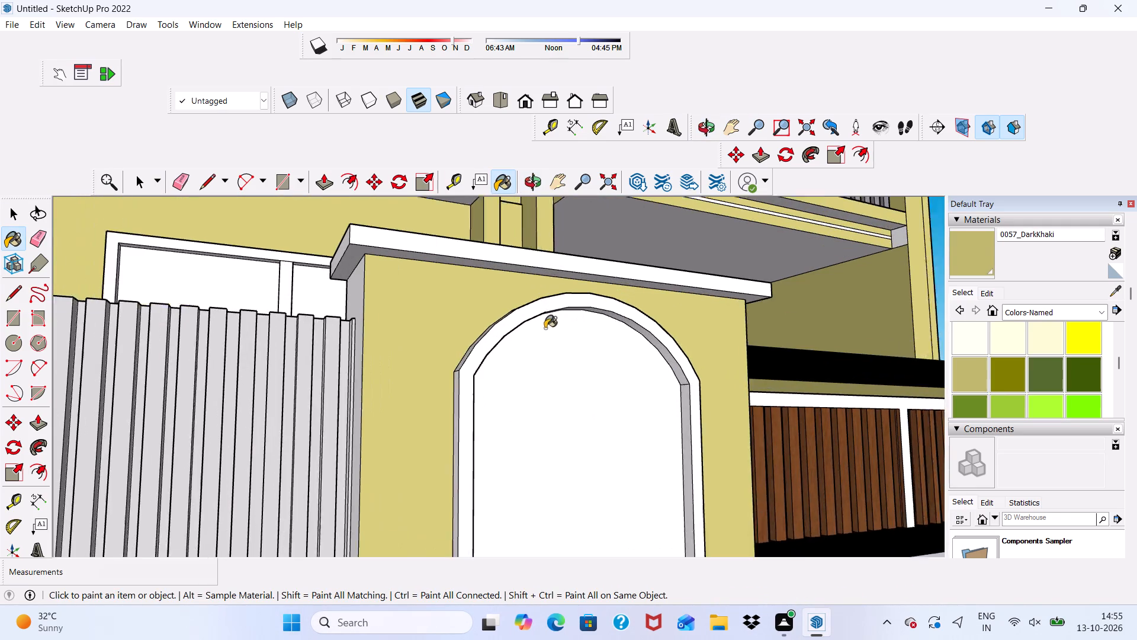
pyautogui.scroll(1, 545, 328)
pyautogui.click(331, 301)
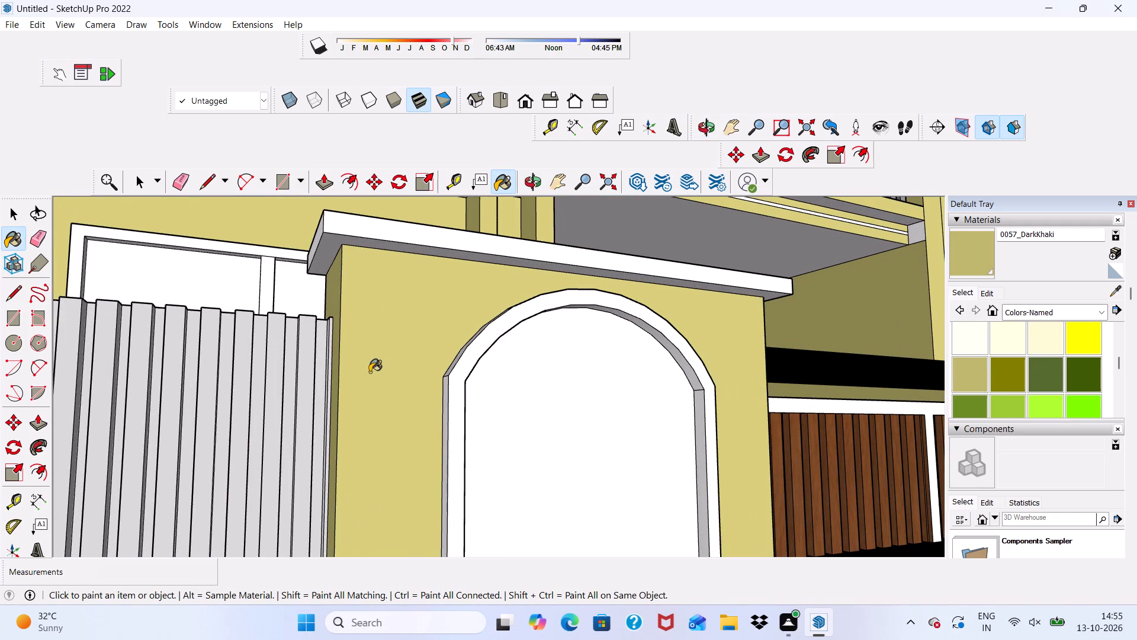
# Paint the front and the slat-facing side of the fence's end pillar 0057_DarkKhaki.
pyautogui.scroll(-10, 370, 374)
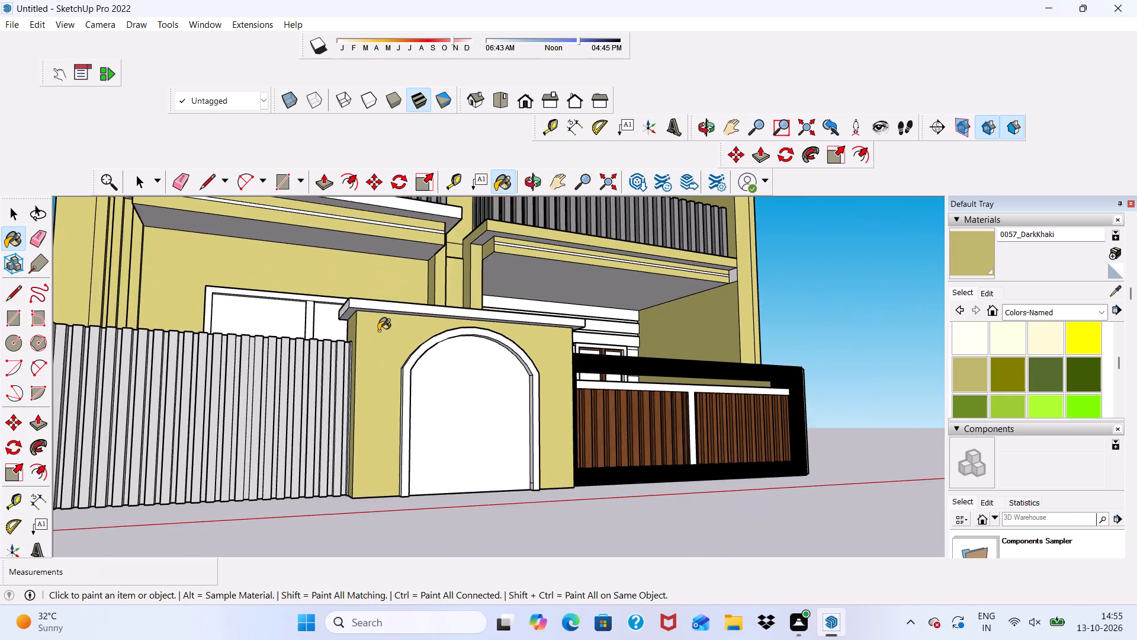
pyautogui.scroll(-4, 378, 331)
pyautogui.moveTo(420, 362); pyautogui.dragTo(354, 405, button='middle')
pyautogui.scroll(3, 232, 402)
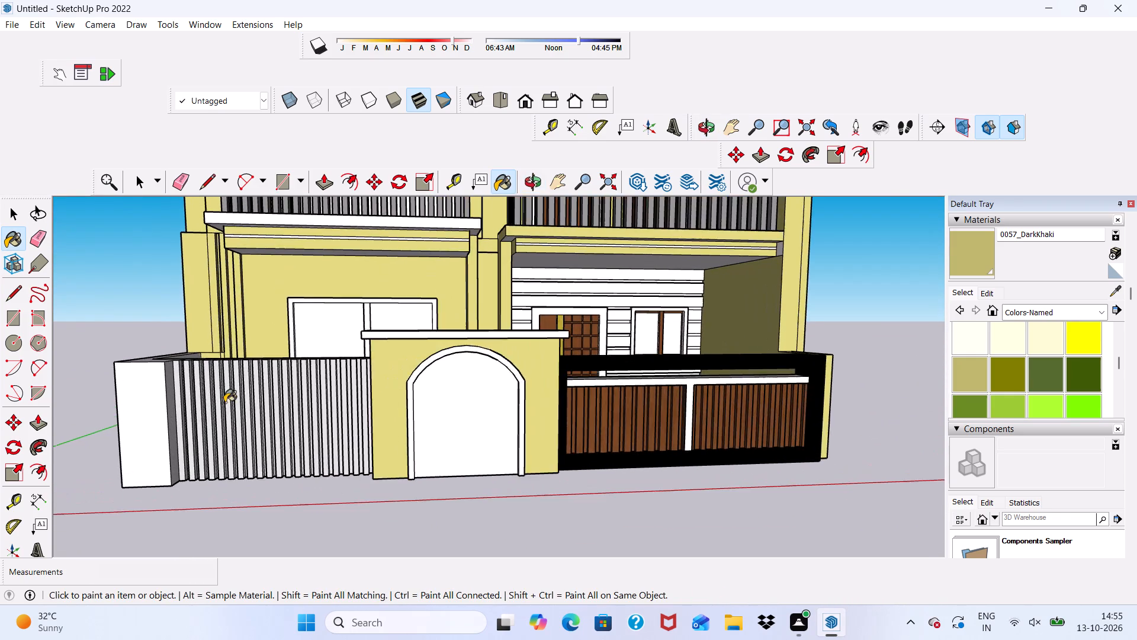
pyautogui.scroll(2, 137, 409)
pyautogui.click(140, 405)
pyautogui.scroll(9, 198, 378)
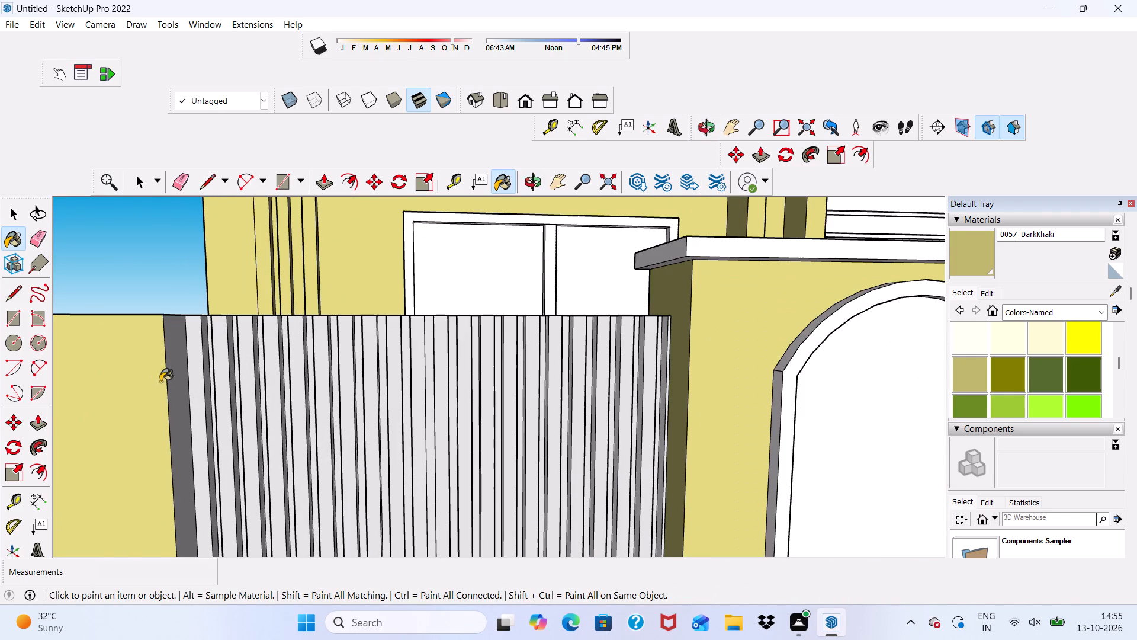
pyautogui.click(178, 373)
# Paint the outer side face and the top of the fence's end wall 0057_DarkKhaki.
pyautogui.scroll(-3, 179, 375)
pyautogui.moveTo(176, 387); pyautogui.dragTo(407, 394, button='middle')
pyautogui.scroll(-1, 407, 394)
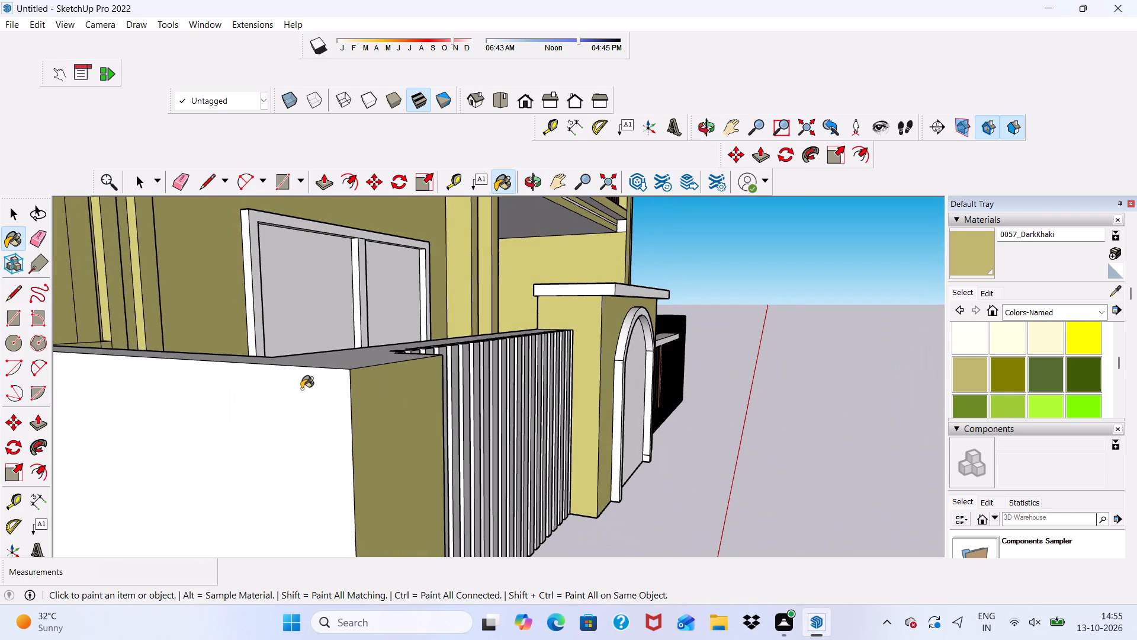
pyautogui.click(291, 390)
pyautogui.click(345, 359)
pyautogui.scroll(-4, 345, 361)
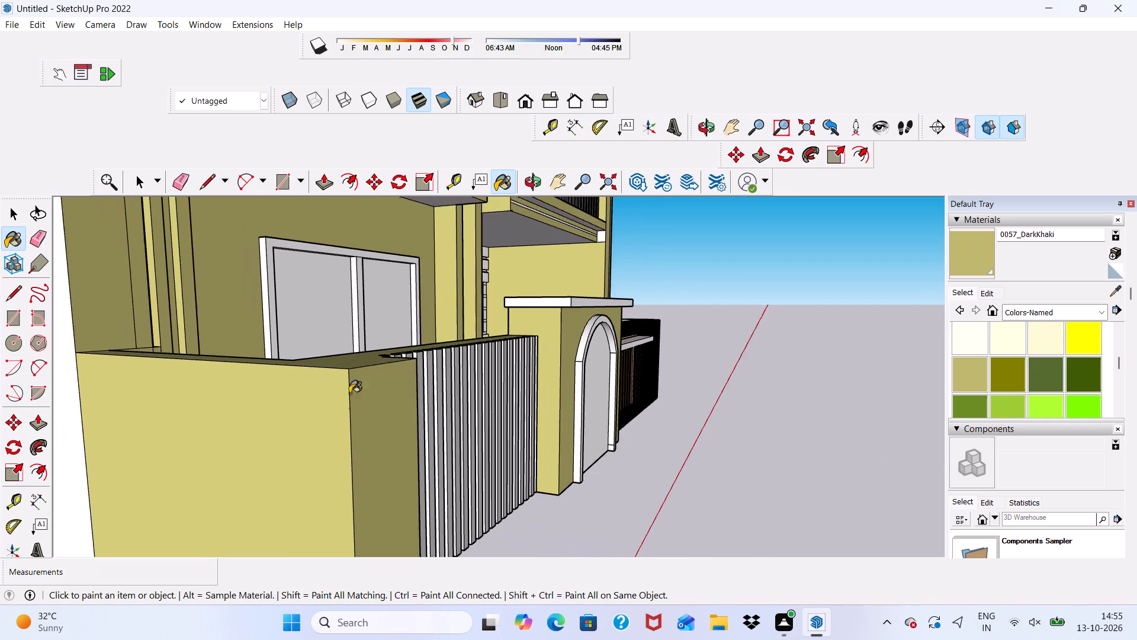
# Choose 0037_SandyBrown and paint the two uppermost siding planks below the porch window with it.
pyautogui.moveTo(349, 414); pyautogui.dragTo(117, 398, button='middle')
pyautogui.scroll(-10, 208, 407)
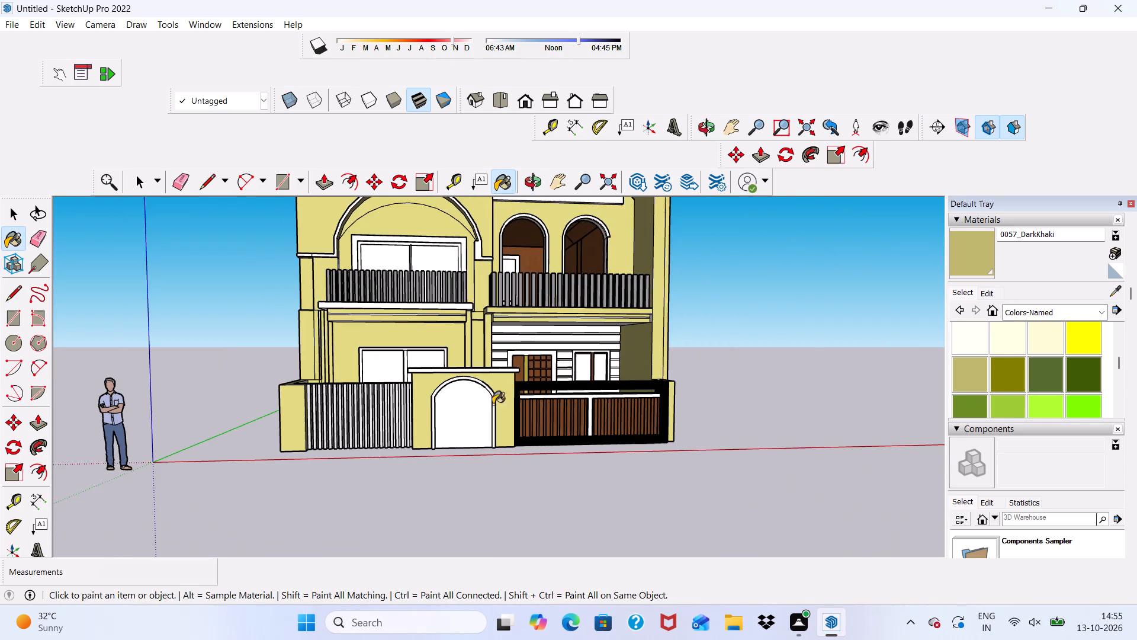
pyautogui.moveTo(502, 407); pyautogui.dragTo(365, 491, button='middle')
pyautogui.scroll(5, 547, 437)
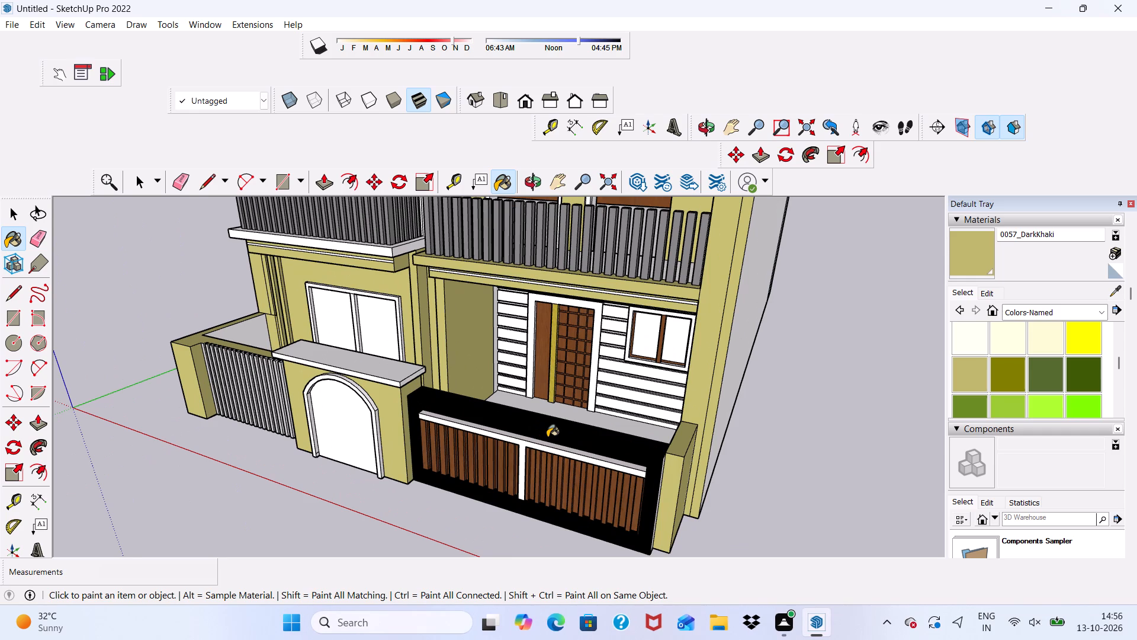
pyautogui.press('space')
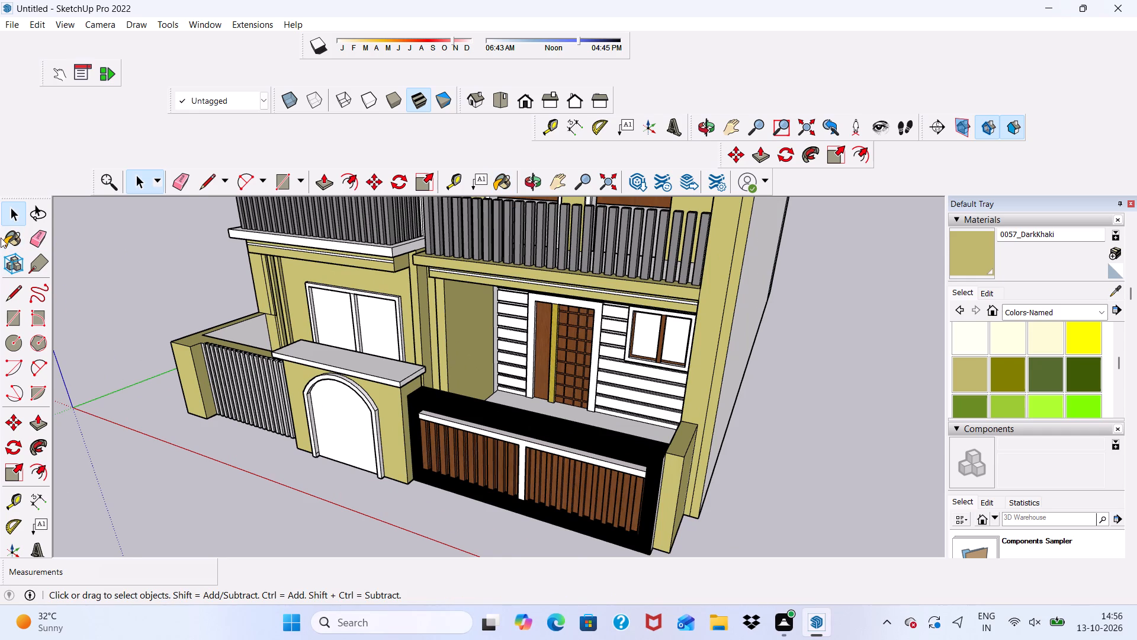
pyautogui.scroll(-5, 43, 274)
pyautogui.moveTo(227, 344); pyautogui.dragTo(392, 360, button='middle')
pyautogui.scroll(5, 398, 375)
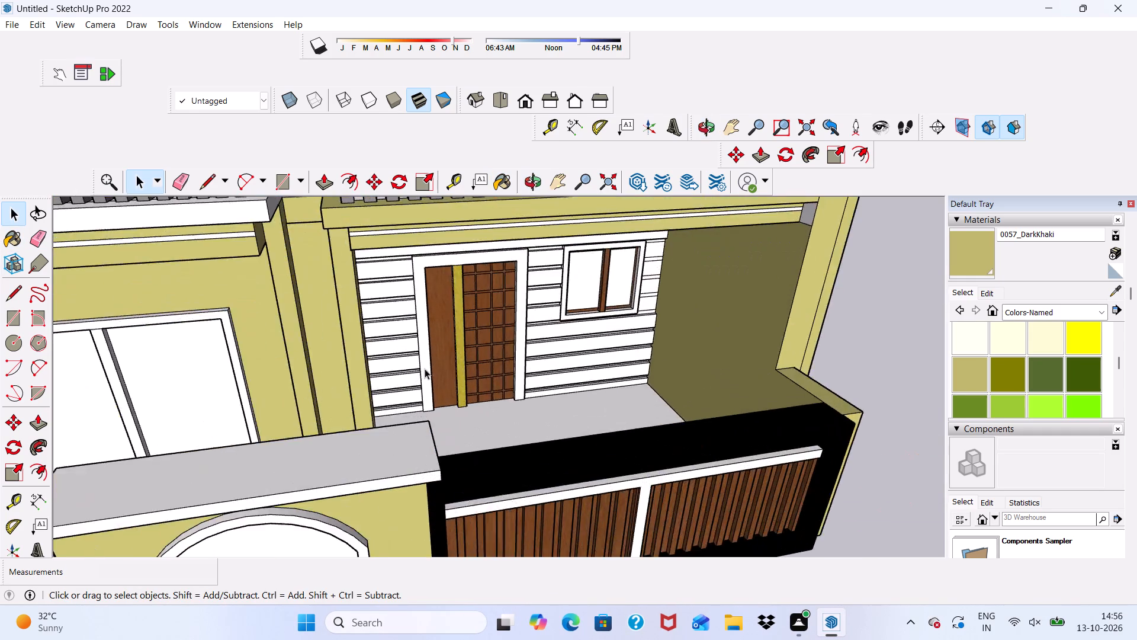
pyautogui.scroll(-7, 428, 367)
pyautogui.scroll(7, 532, 356)
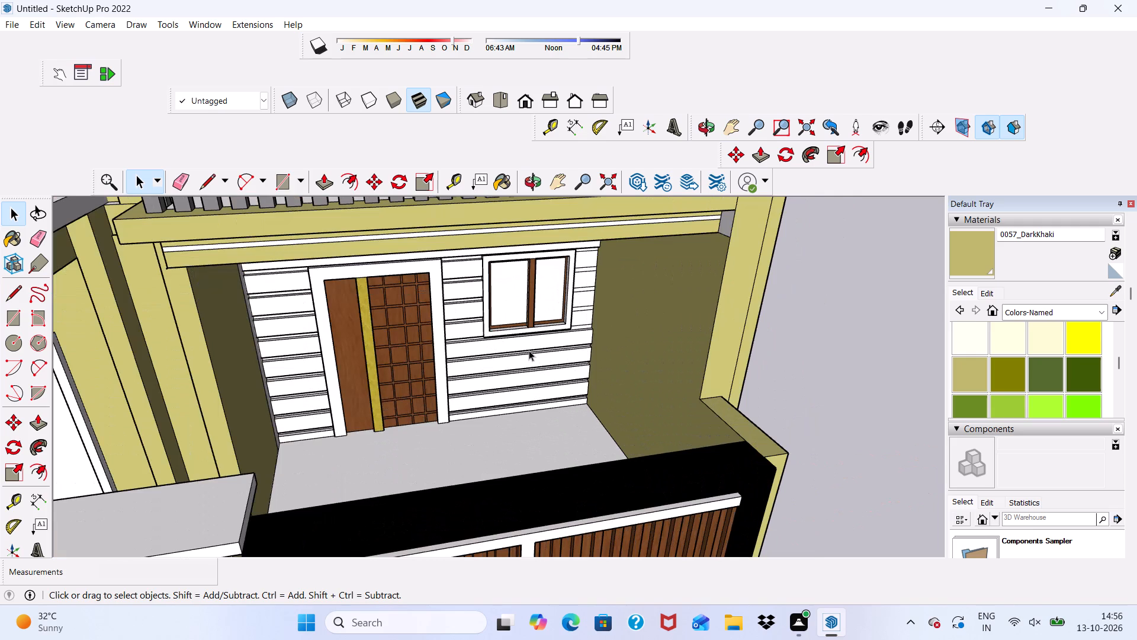
pyautogui.scroll(1, 529, 350)
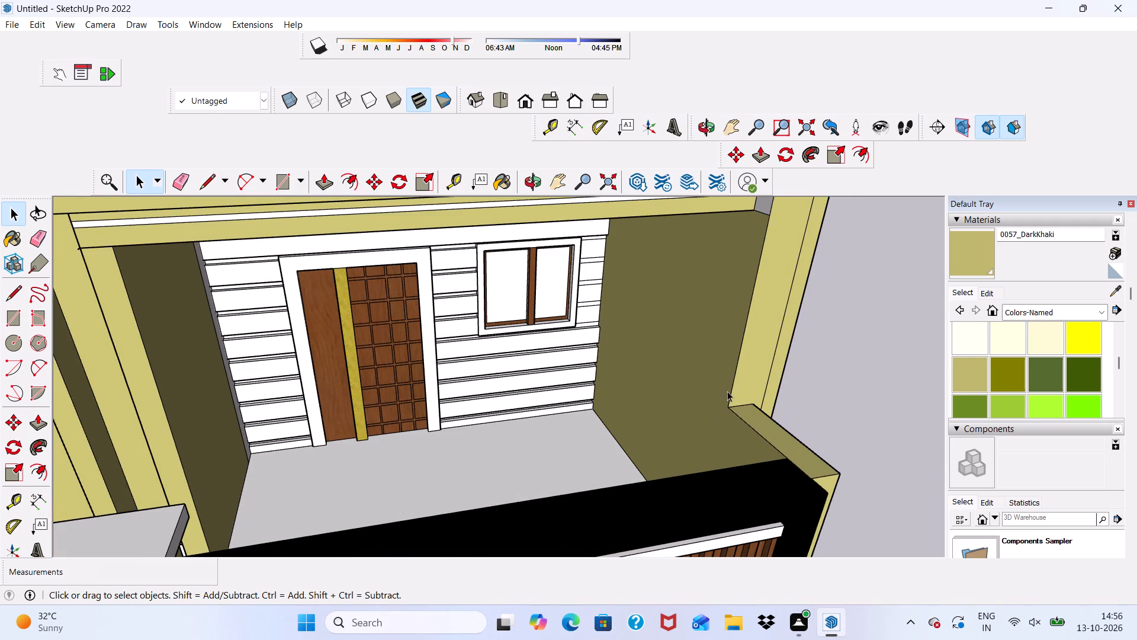
pyautogui.scroll(2, 987, 351)
pyautogui.click(965, 338)
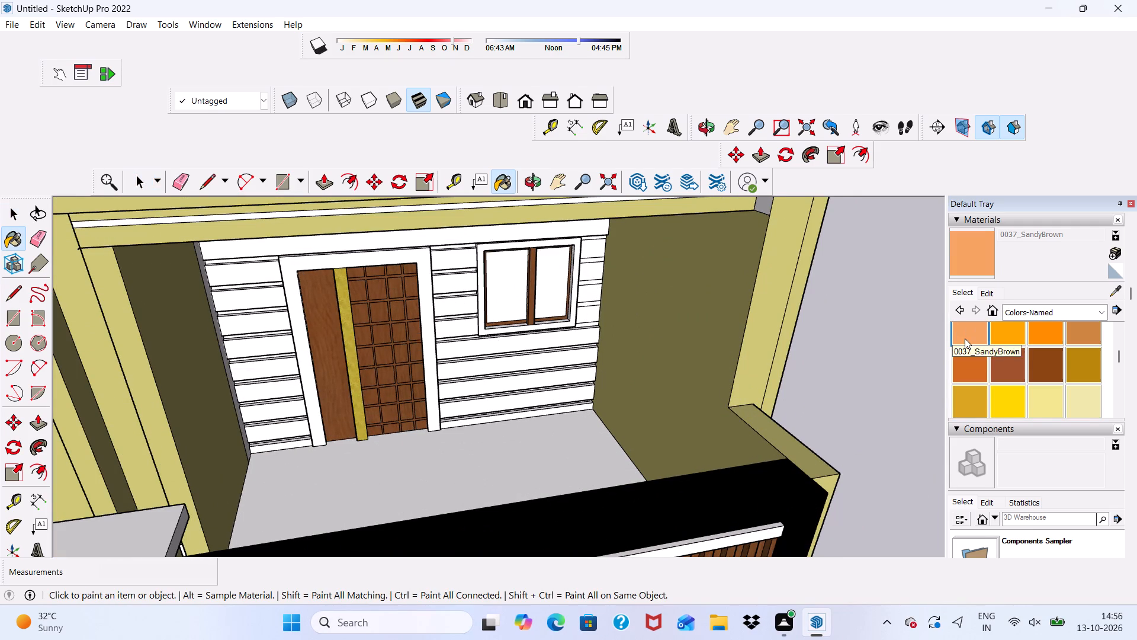
pyautogui.scroll(9, 448, 381)
pyautogui.click(457, 379)
pyautogui.click(449, 337)
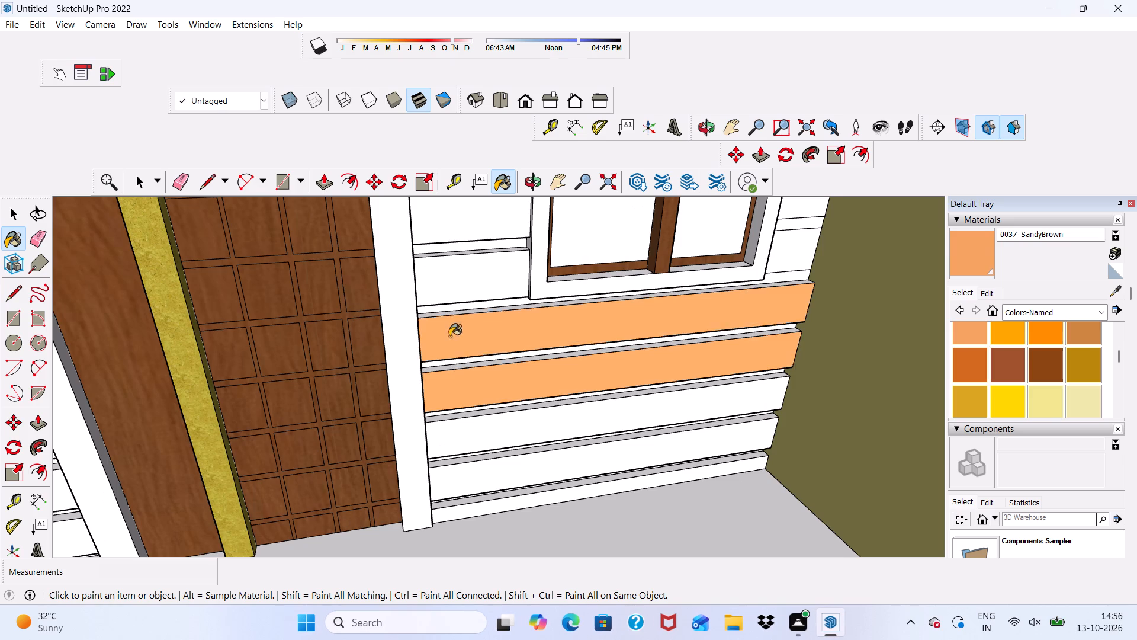
# Paint the two lower short siding planks between the porch door and the window 0037_SandyBrown.
pyautogui.scroll(-4, 500, 364)
pyautogui.scroll(7, 471, 310)
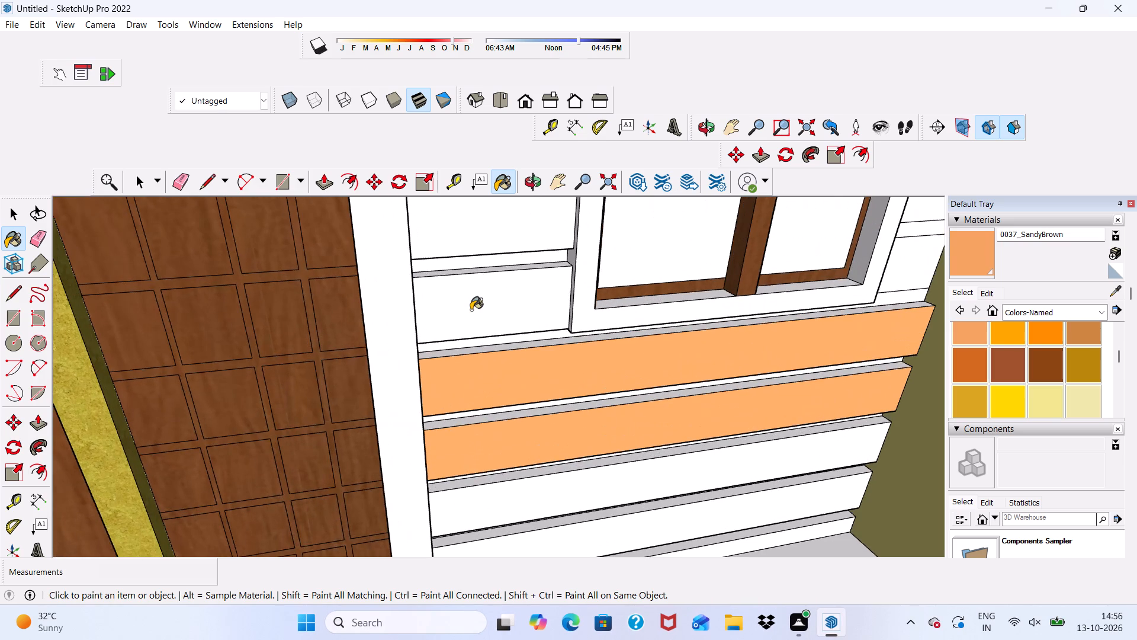
pyautogui.click(471, 310)
pyautogui.click(429, 235)
# Paint the three full-width siding planks above the porch door and window 0037_SandyBrown.
pyautogui.scroll(-16, 457, 357)
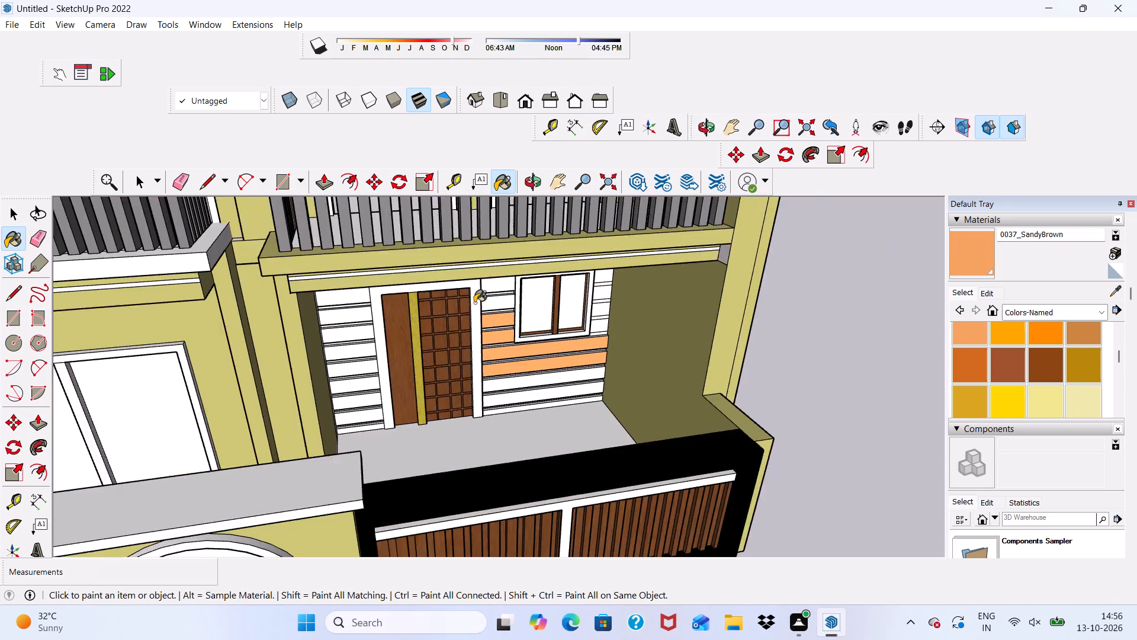
pyautogui.scroll(6, 470, 300)
pyautogui.scroll(-5, 470, 300)
pyautogui.moveTo(473, 315); pyautogui.dragTo(436, 225, button='middle')
pyautogui.scroll(5, 419, 216)
pyautogui.click(409, 254)
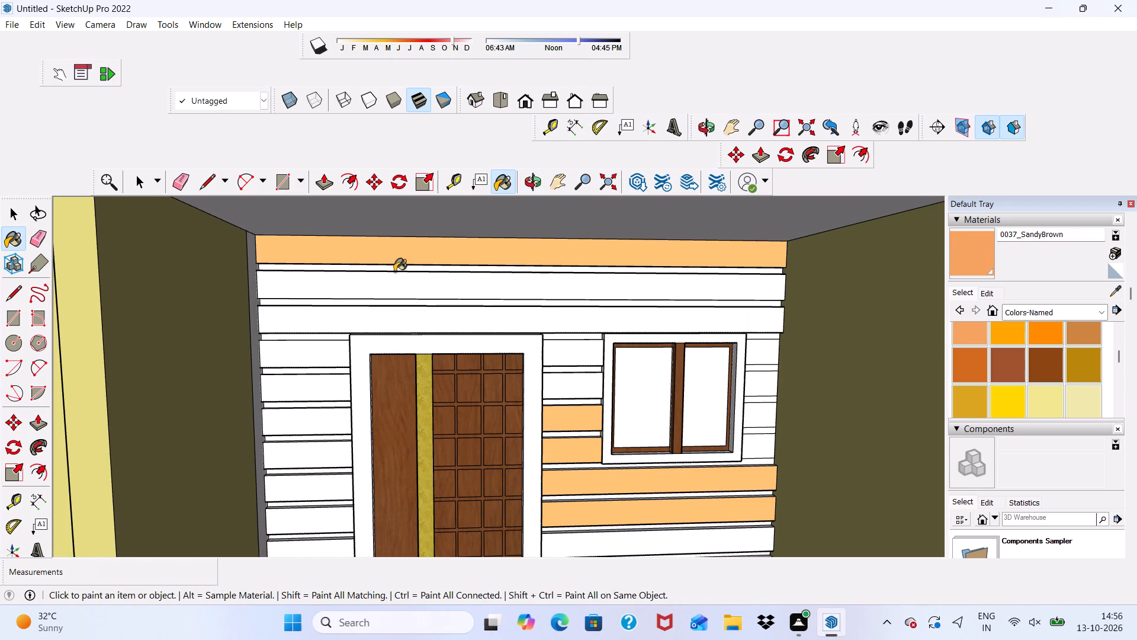
pyautogui.click(381, 284)
pyautogui.scroll(4, 326, 314)
pyautogui.click(325, 315)
# Paint the short siding planks 0037_SandyBrown from top to bottom on the side of the door away from the window.
pyautogui.click(285, 366)
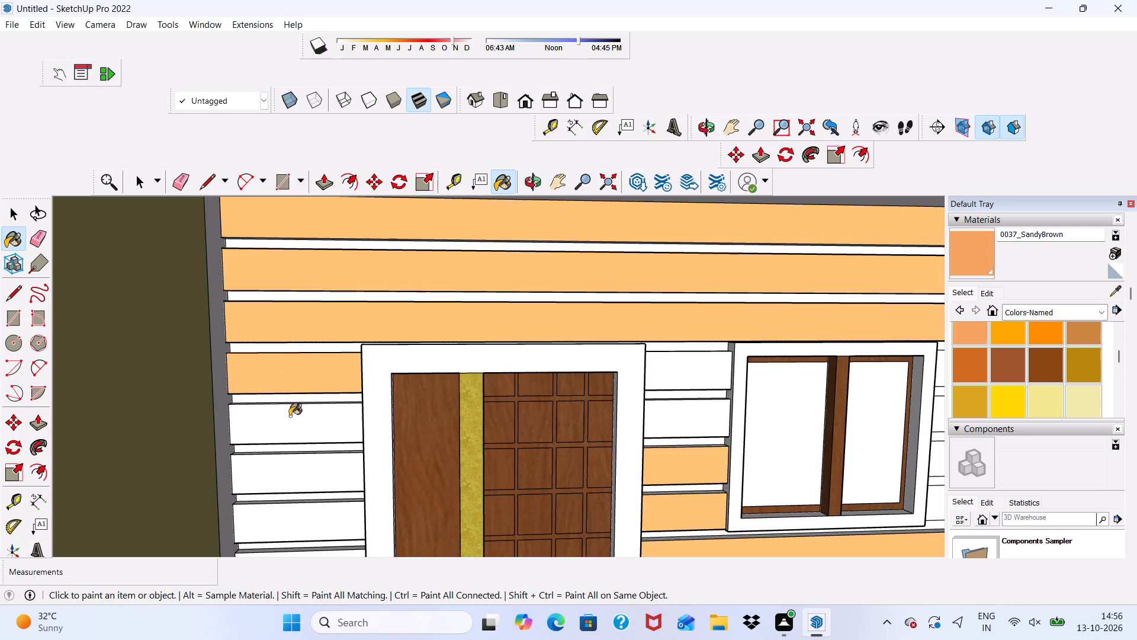
pyautogui.click(290, 418)
pyautogui.scroll(-13, 290, 383)
pyautogui.scroll(10, 345, 400)
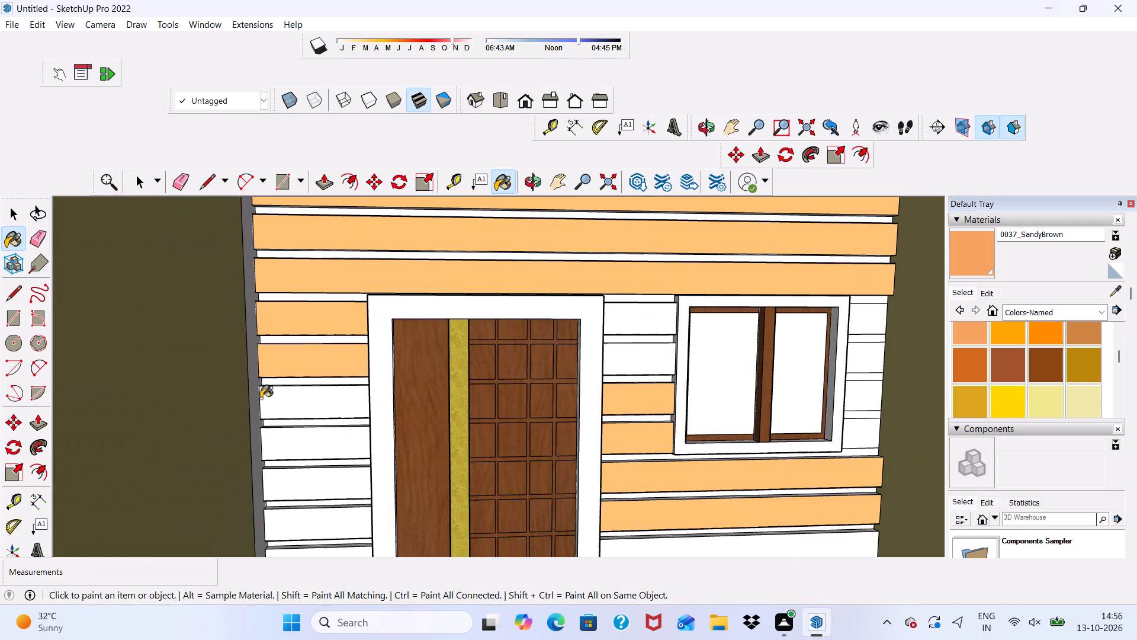
pyautogui.click(274, 400)
pyautogui.click(281, 442)
pyautogui.click(285, 478)
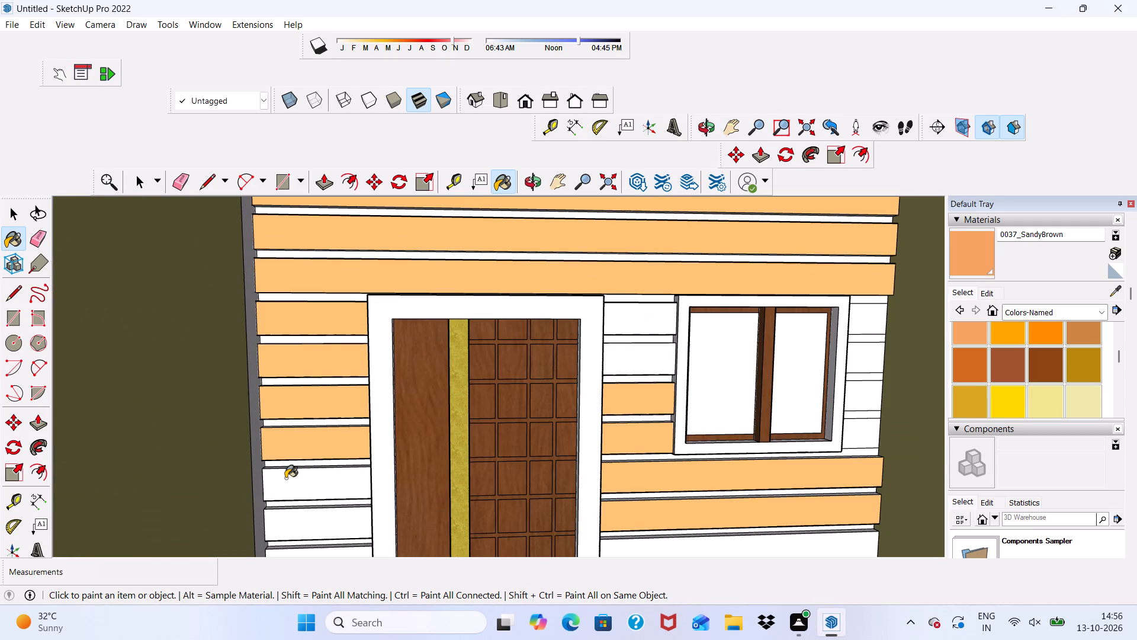
pyautogui.scroll(-7, 293, 396)
pyautogui.scroll(14, 355, 446)
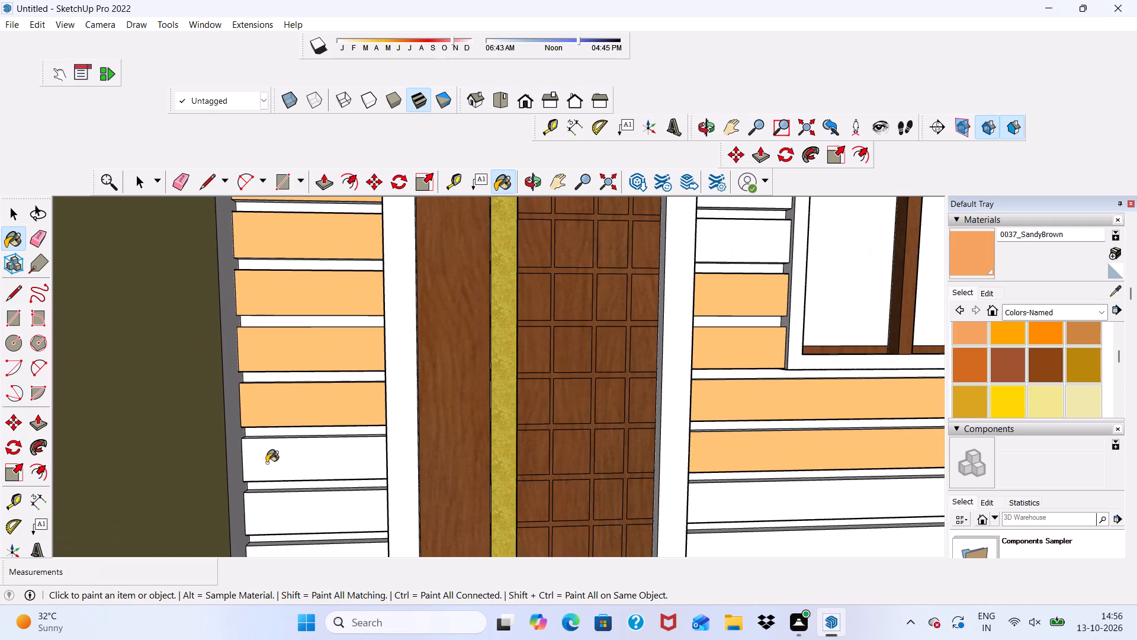
pyautogui.click(266, 462)
pyautogui.click(262, 504)
# Paint the two upper short siding planks between the porch door and the window 0037_SandyBrown.
pyautogui.scroll(-6, 306, 315)
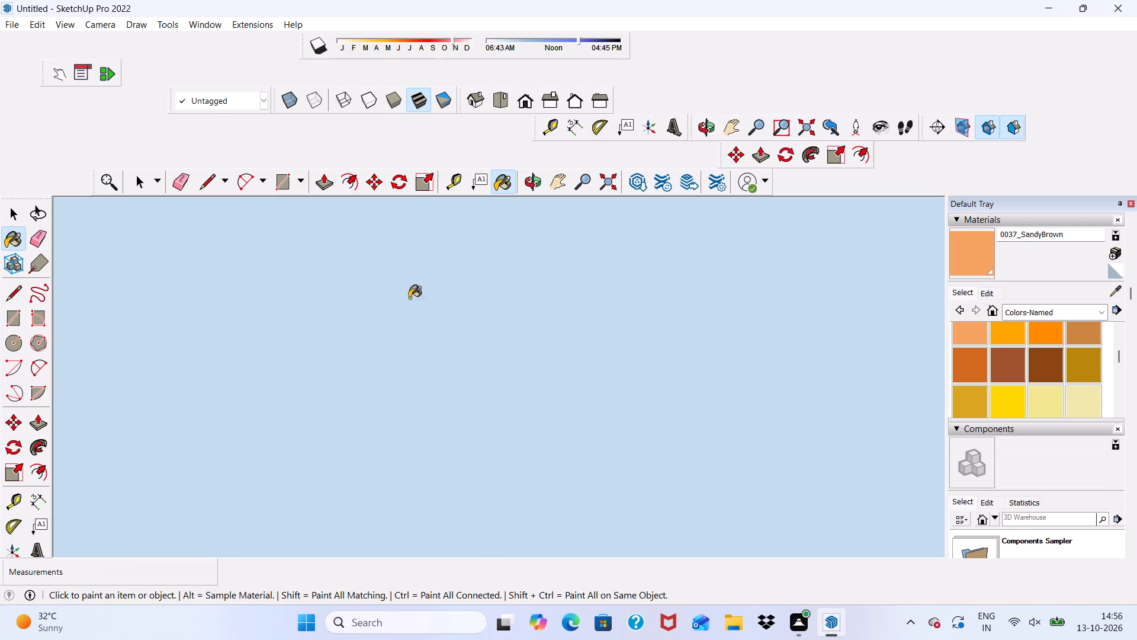
pyautogui.click(530, 98)
pyautogui.scroll(-4, 499, 270)
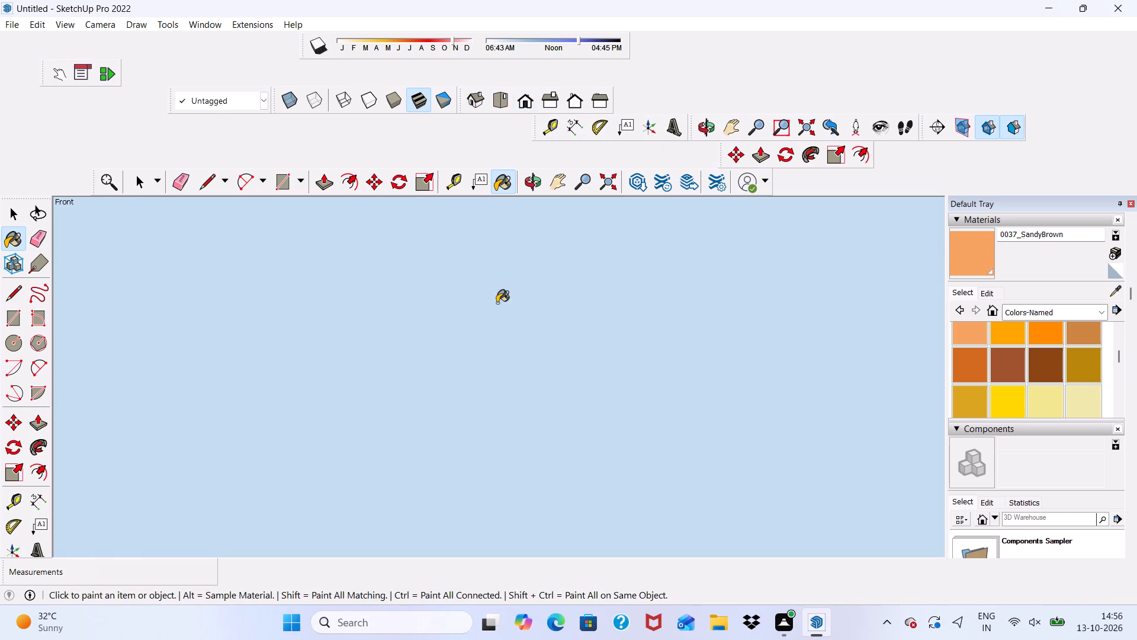
pyautogui.scroll(-20, 497, 303)
pyautogui.scroll(-12, 497, 303)
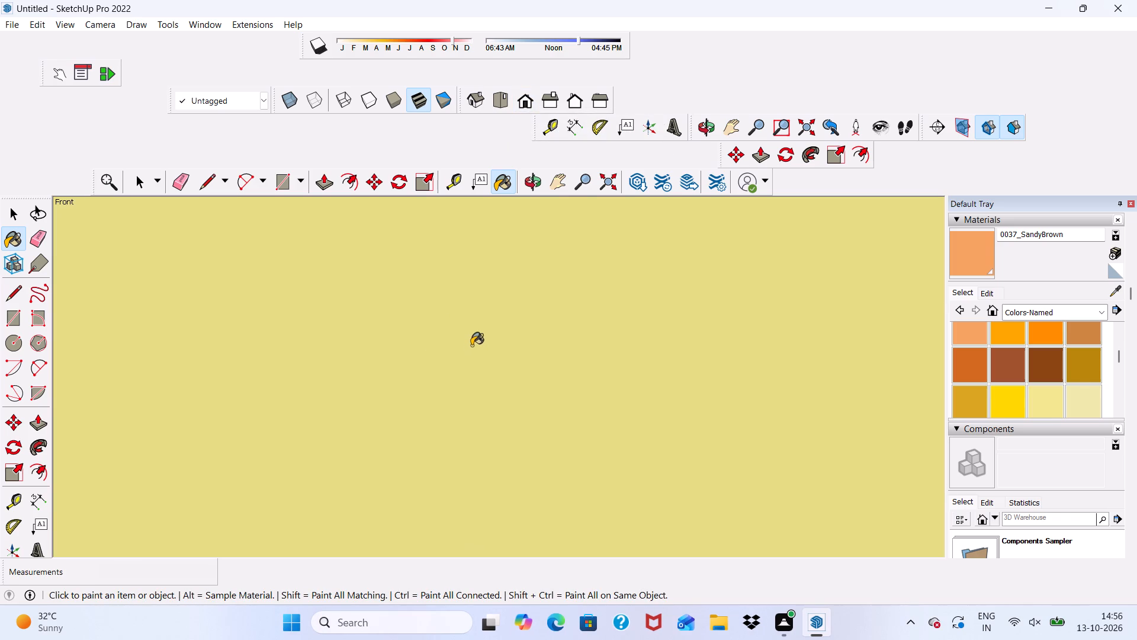
pyautogui.scroll(1, 471, 345)
pyautogui.scroll(-17, 476, 368)
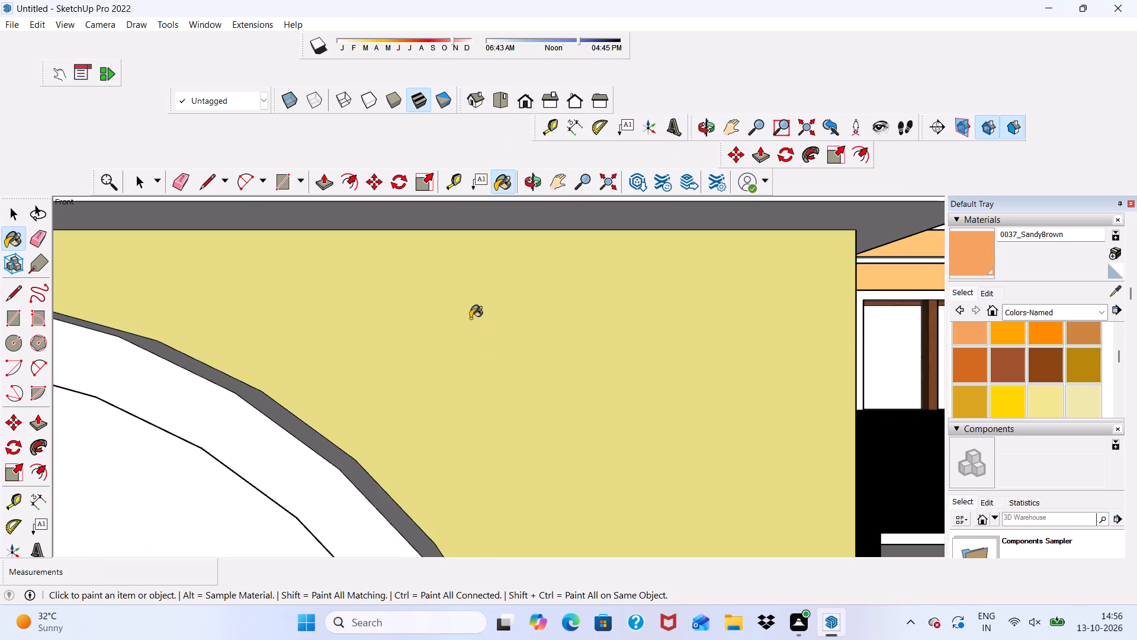
pyautogui.scroll(-18, 470, 318)
pyautogui.scroll(12, 617, 359)
pyautogui.scroll(3, 343, 418)
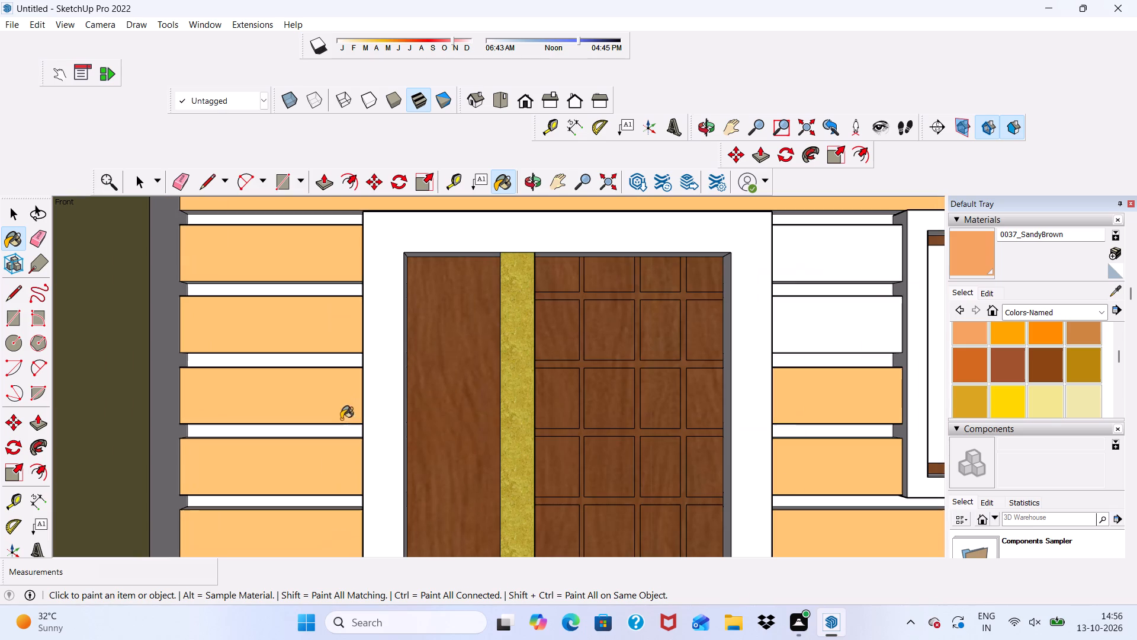
pyautogui.click(801, 251)
pyautogui.click(823, 329)
# Paint the four short siding planks 0037_SandyBrown on the side of the window away from the door.
pyautogui.scroll(-7, 682, 316)
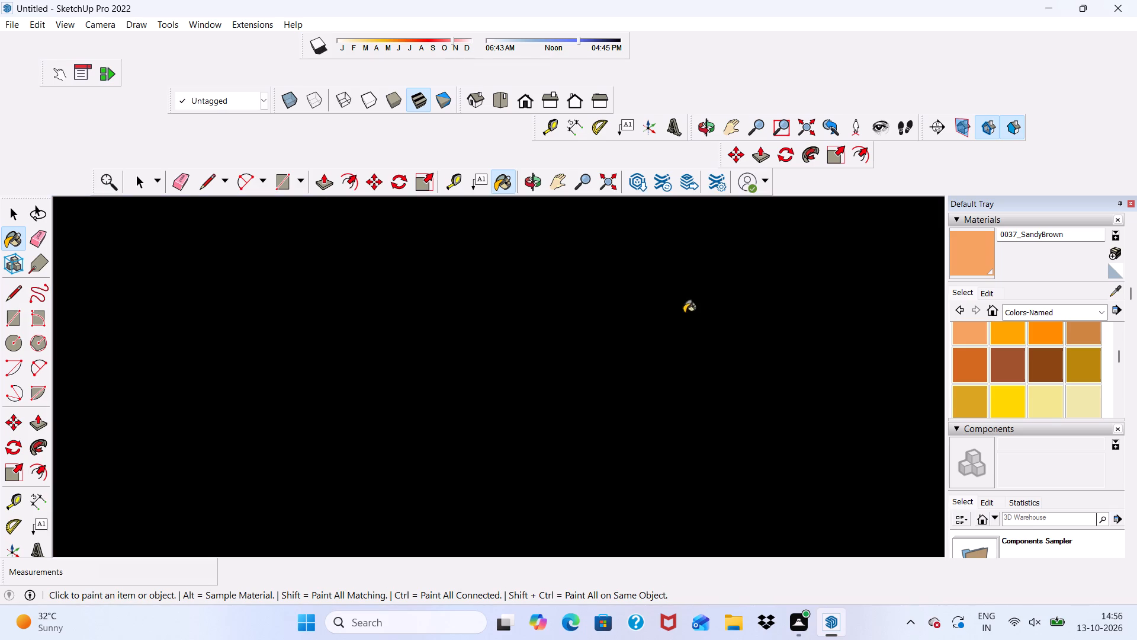
pyautogui.scroll(-4, 589, 341)
pyautogui.click(531, 104)
pyautogui.scroll(-4, 561, 261)
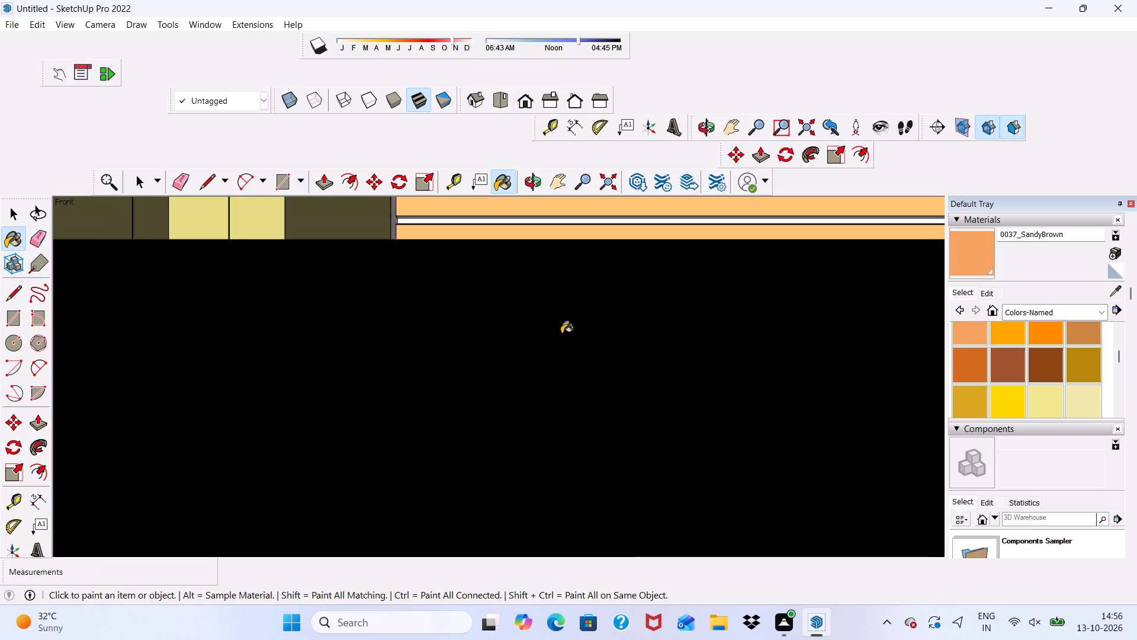
pyautogui.scroll(-2, 561, 334)
pyautogui.scroll(-18, 425, 358)
pyautogui.scroll(7, 935, 278)
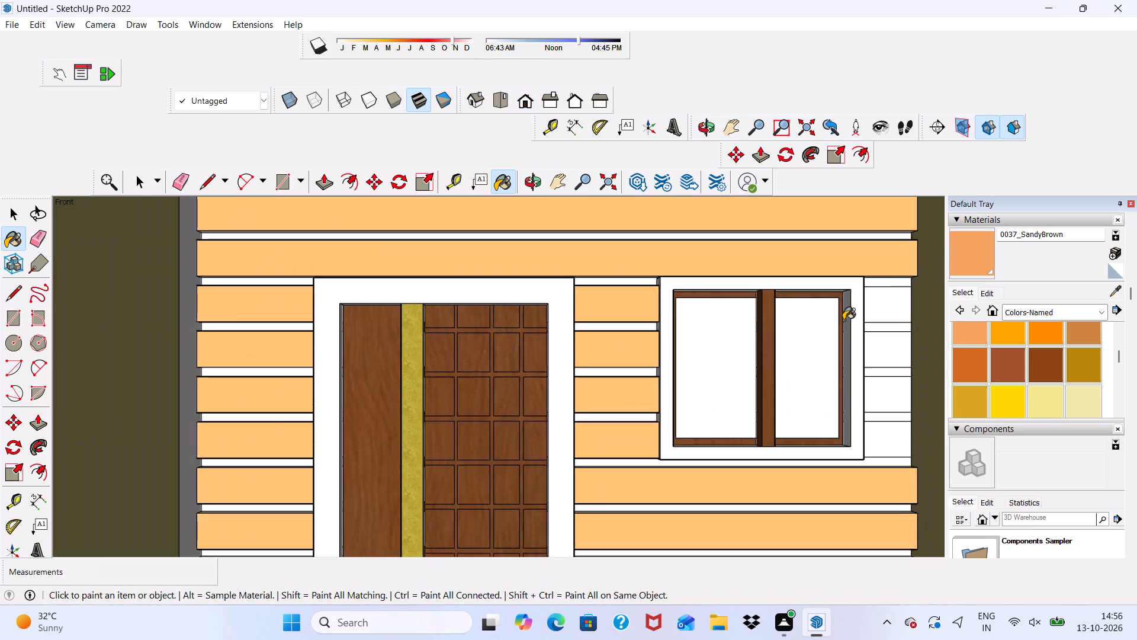
pyautogui.scroll(3, 843, 320)
pyautogui.click(901, 289)
pyautogui.moveTo(906, 371); pyautogui.dragTo(914, 382)
pyautogui.click(918, 441)
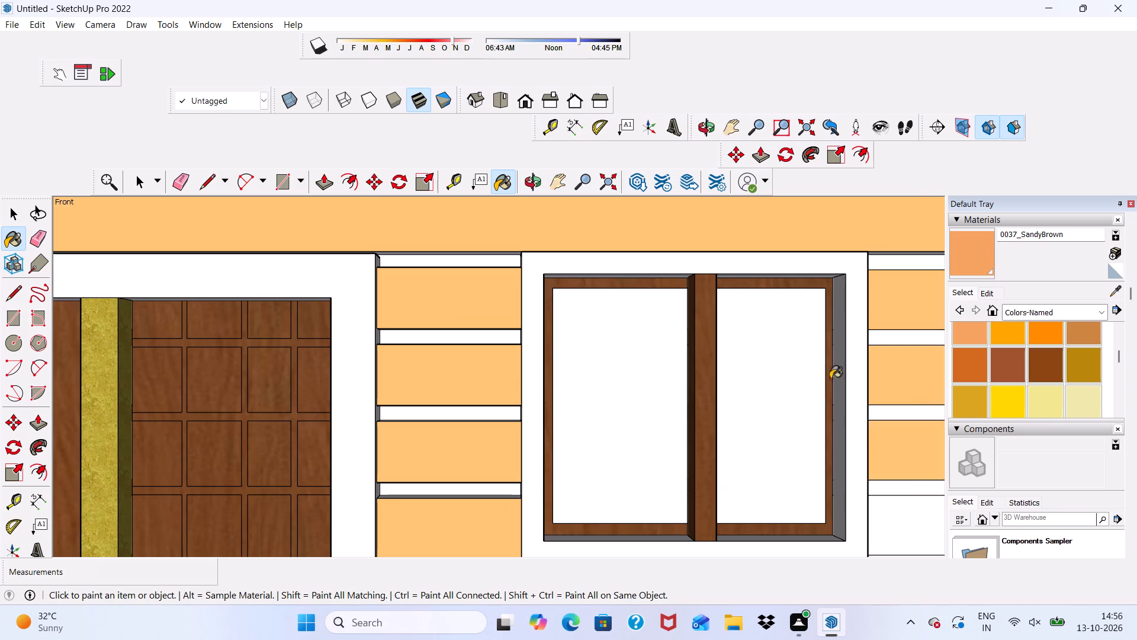
pyautogui.scroll(-8, 651, 376)
pyautogui.scroll(1, 765, 486)
pyautogui.click(739, 451)
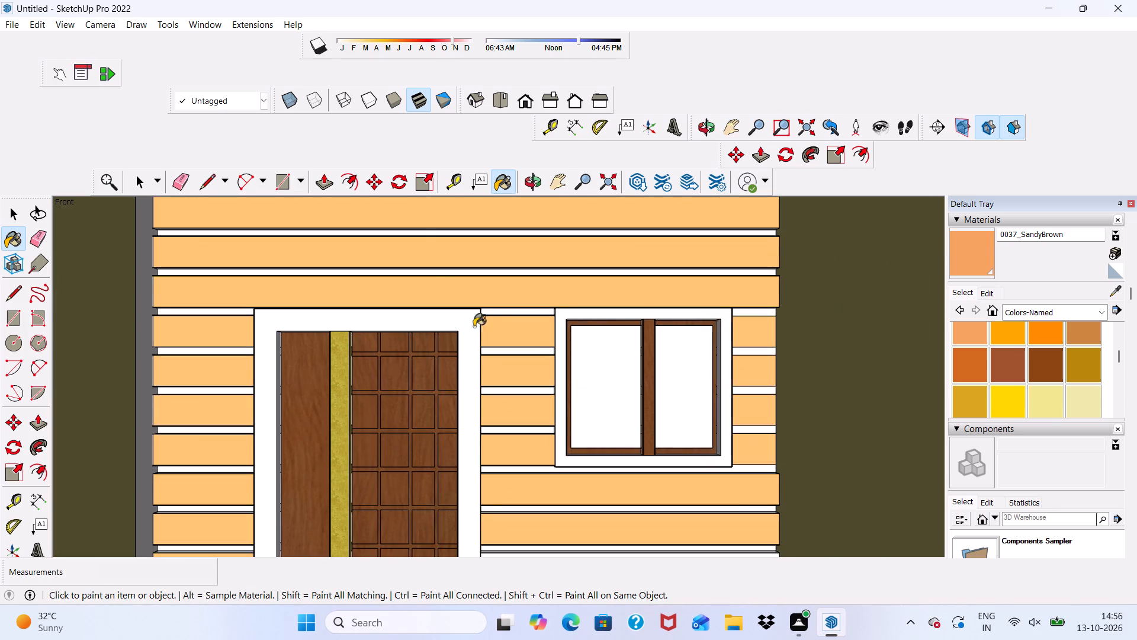
# Paint the two recessed strips between the full-width siding planks above the door and window 0037_SandyBrown.
pyautogui.scroll(5, 426, 289)
pyautogui.scroll(6, 329, 270)
pyautogui.scroll(-20, 326, 307)
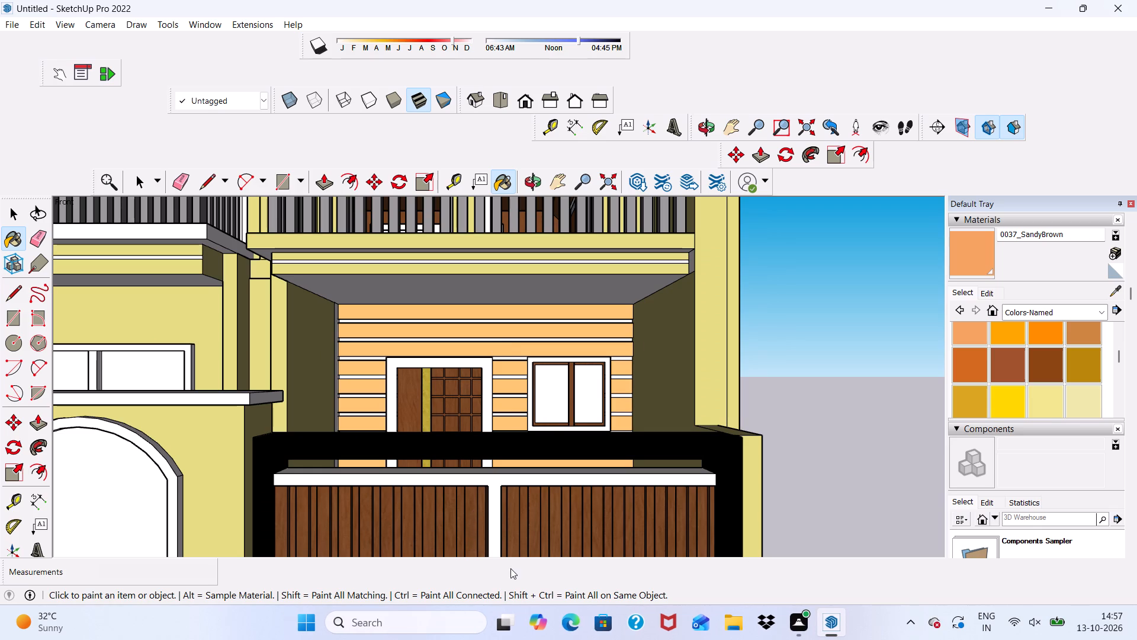
pyautogui.scroll(16, 552, 303)
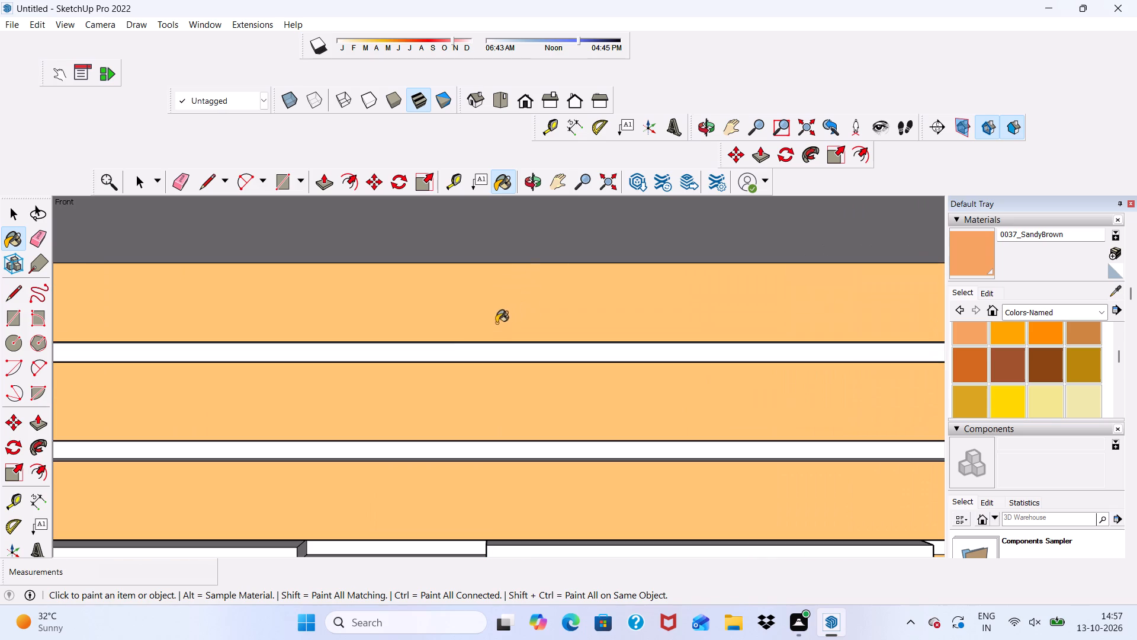
pyautogui.click(439, 345)
pyautogui.scroll(5, 439, 350)
pyautogui.click(387, 521)
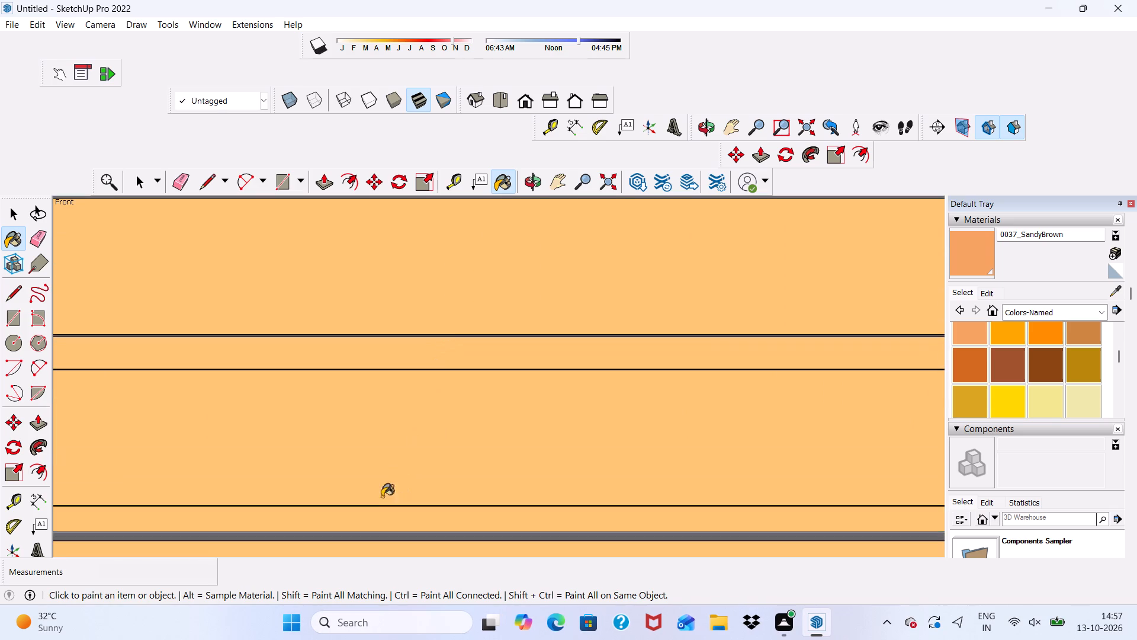
# Paint the recessed strips between the short planks from door to window, plus those directly above and below them, 0037_SandyBrown.
pyautogui.scroll(-17, 369, 457)
pyautogui.moveTo(462, 423); pyautogui.dragTo(539, 320, button='middle')
pyautogui.moveTo(539, 339); pyautogui.dragTo(539, 347, button='middle')
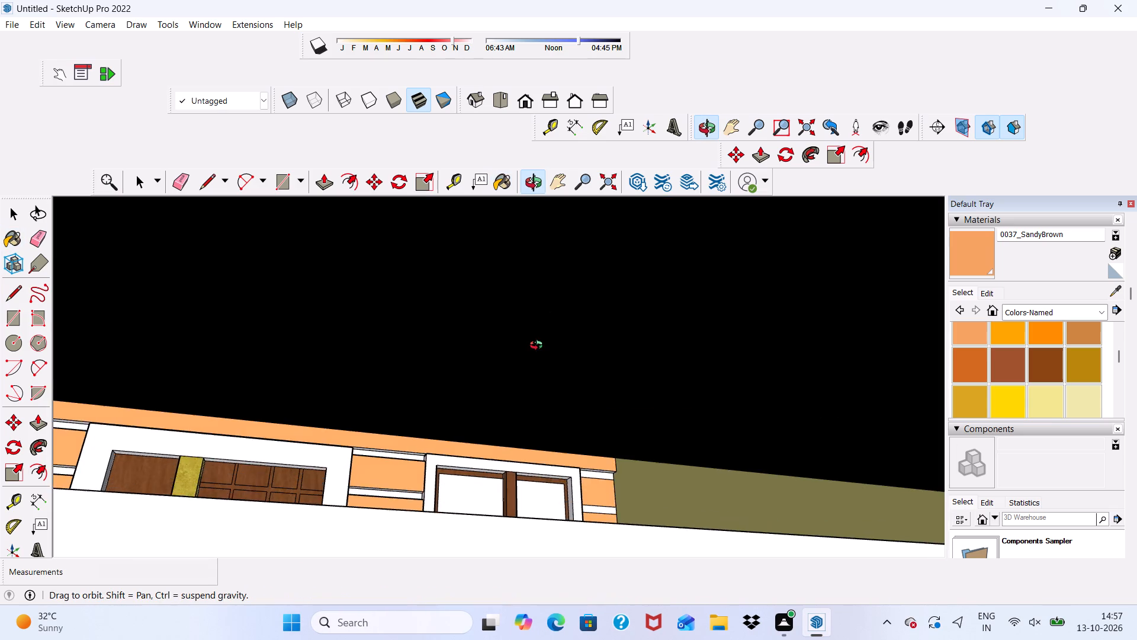
pyautogui.moveTo(539, 347); pyautogui.dragTo(507, 489, button='middle')
pyautogui.scroll(-13, 458, 471)
pyautogui.scroll(4, 442, 258)
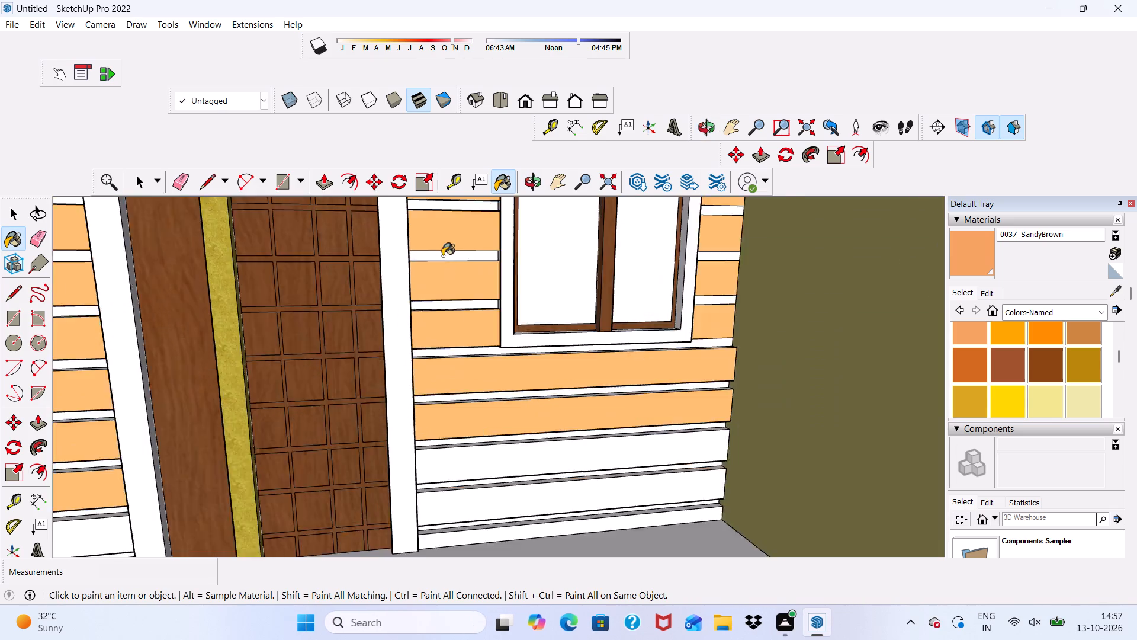
pyautogui.scroll(2, 442, 256)
pyautogui.scroll(-11, 466, 341)
pyautogui.scroll(16, 447, 264)
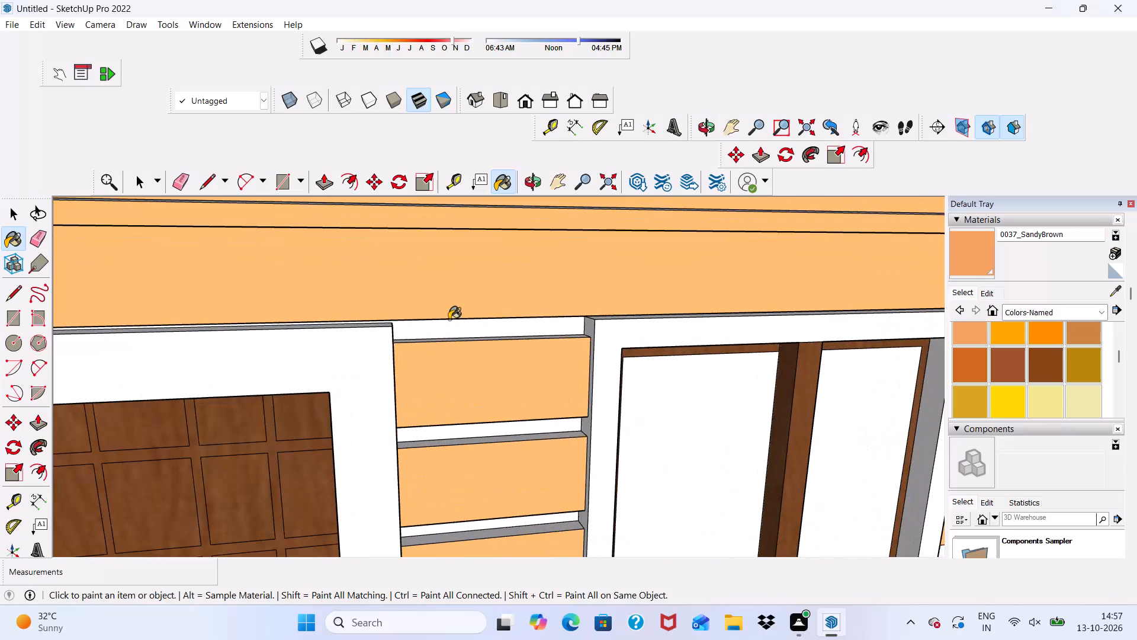
pyautogui.click(449, 319)
pyautogui.scroll(4, 447, 350)
pyautogui.click(442, 328)
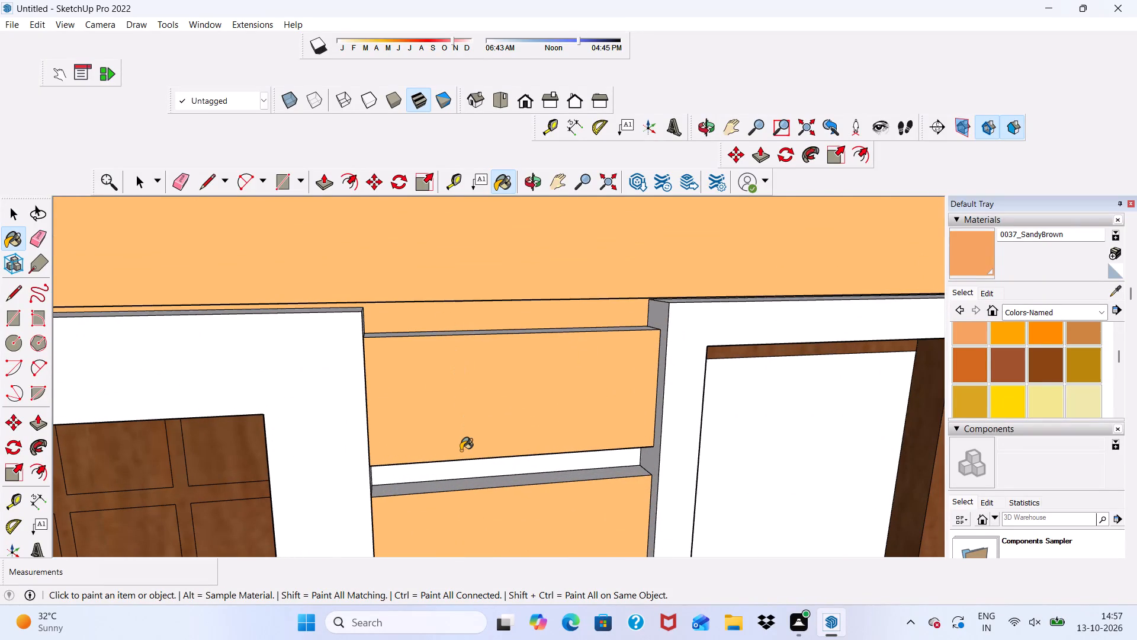
pyautogui.click(460, 456)
pyautogui.click(458, 468)
pyautogui.scroll(-7, 388, 340)
pyautogui.scroll(3, 450, 244)
pyautogui.scroll(-6, 462, 187)
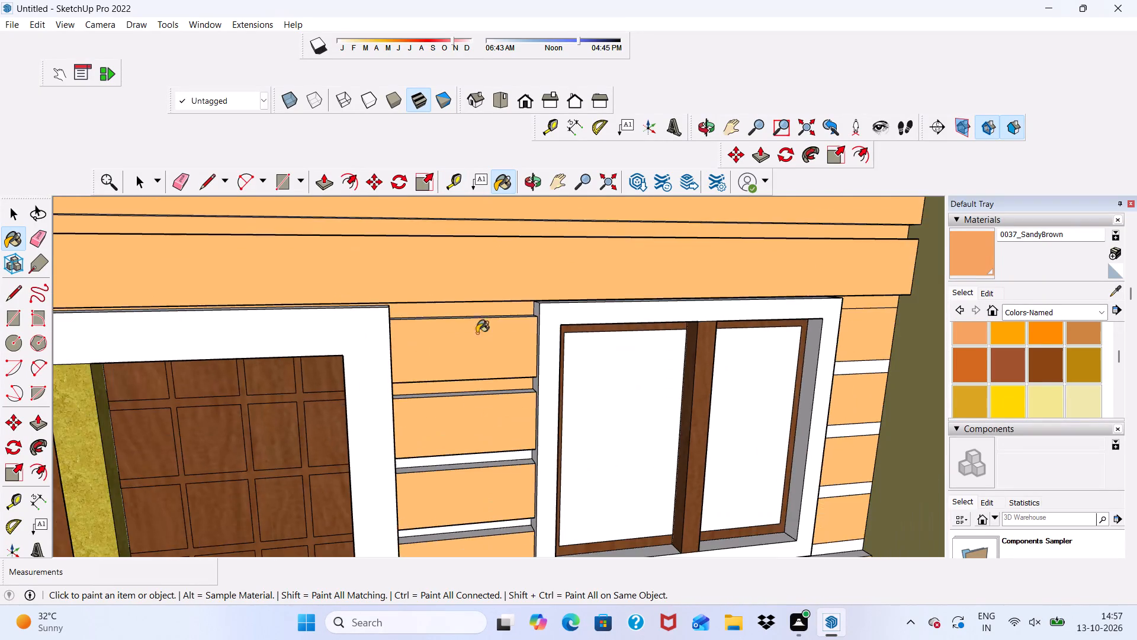
pyautogui.scroll(3, 450, 485)
pyautogui.click(429, 454)
pyautogui.scroll(-13, 417, 425)
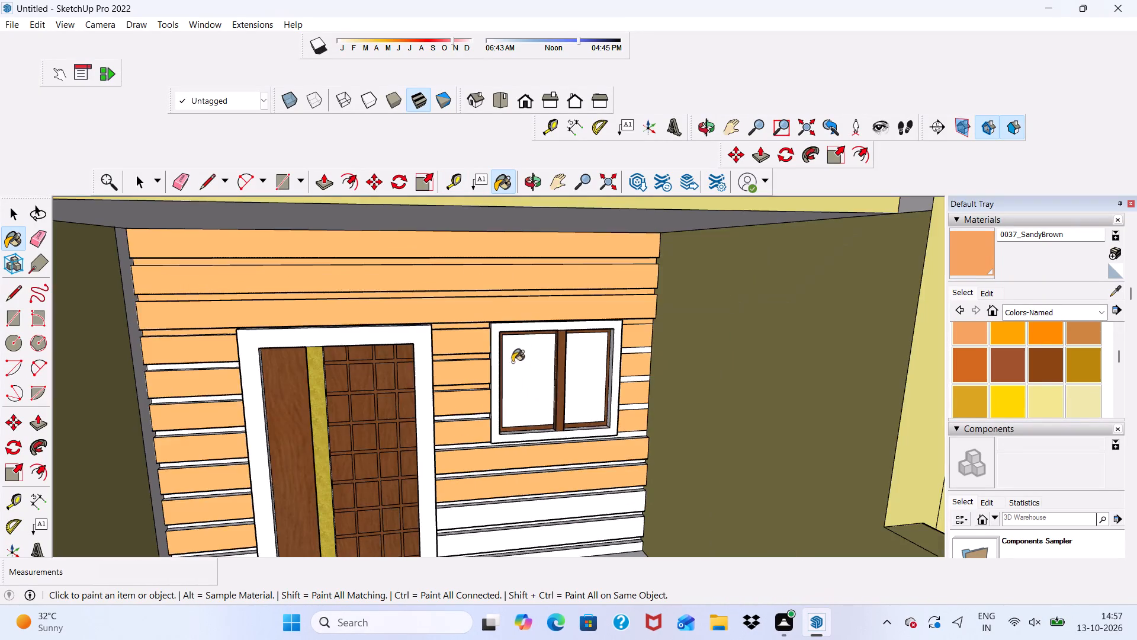
pyautogui.scroll(11, 466, 458)
pyautogui.click(456, 431)
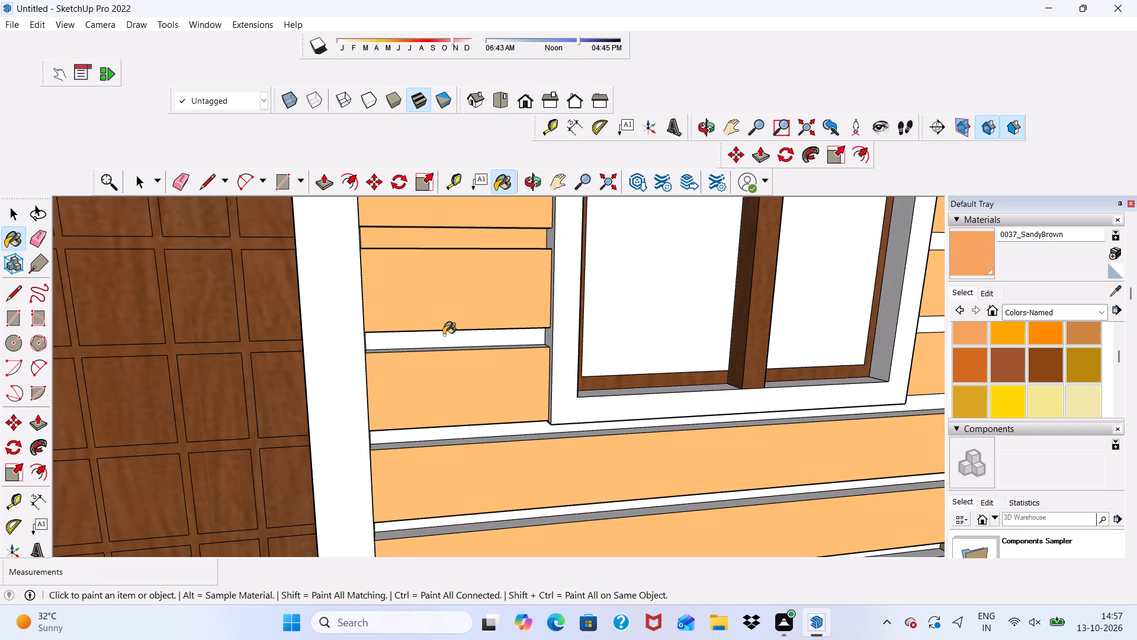
pyautogui.click(444, 335)
pyautogui.scroll(-8, 444, 342)
# Paint the recessed strips and ledges around the second siding plank below the window, and the third plank, 0037_SandyBrown.
pyautogui.moveTo(492, 416); pyautogui.dragTo(611, 324, button='middle')
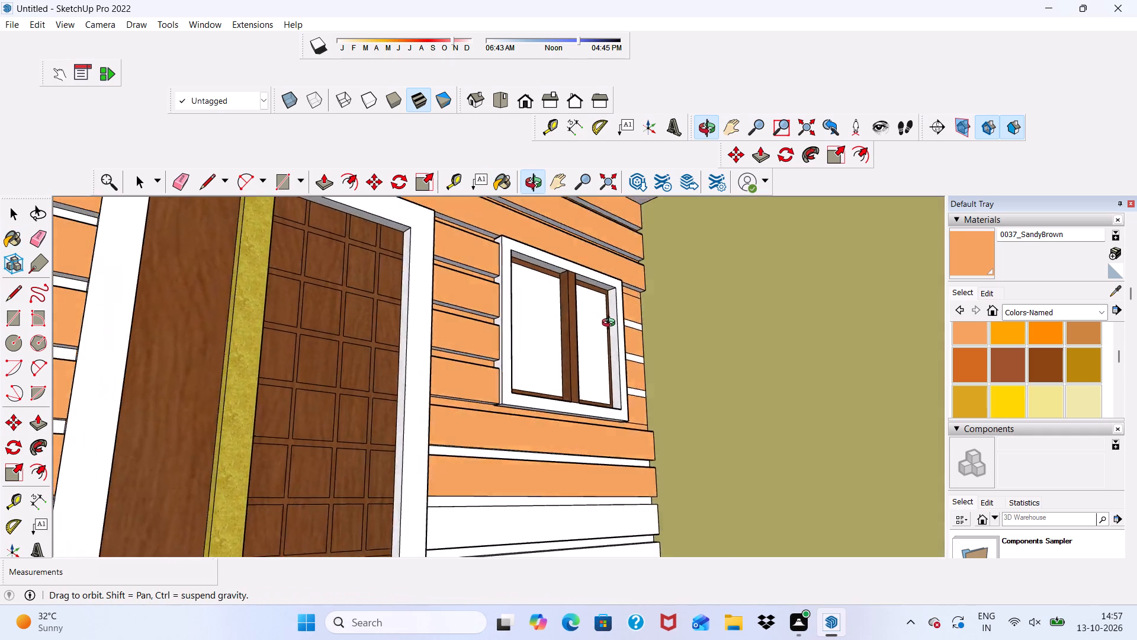
pyautogui.moveTo(611, 324); pyautogui.dragTo(620, 439, button='middle')
pyautogui.scroll(15, 602, 481)
pyautogui.click(423, 333)
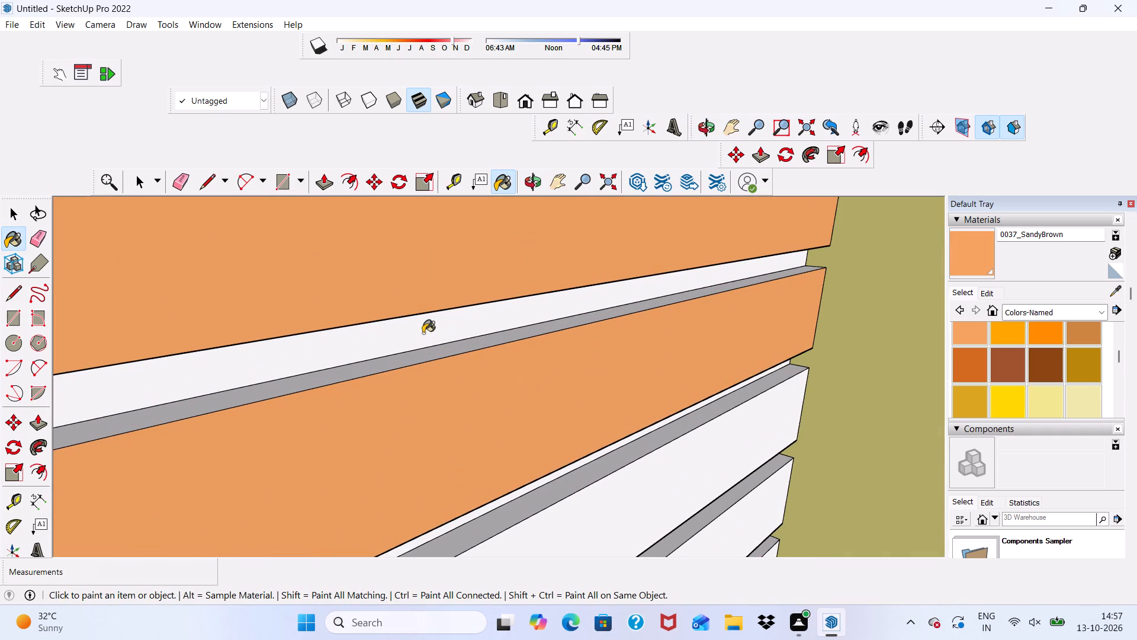
pyautogui.click(422, 359)
pyautogui.scroll(-11, 422, 359)
pyautogui.scroll(3, 414, 412)
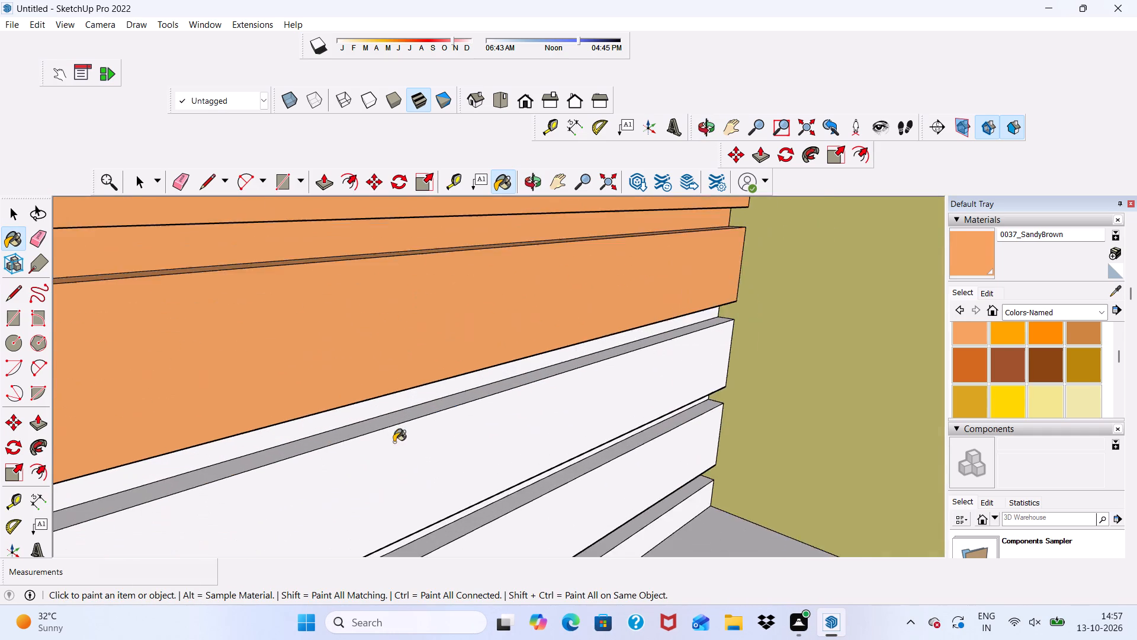
pyautogui.scroll(9, 394, 442)
pyautogui.click(383, 391)
pyautogui.click(393, 422)
pyautogui.moveTo(407, 453); pyautogui.dragTo(407, 447)
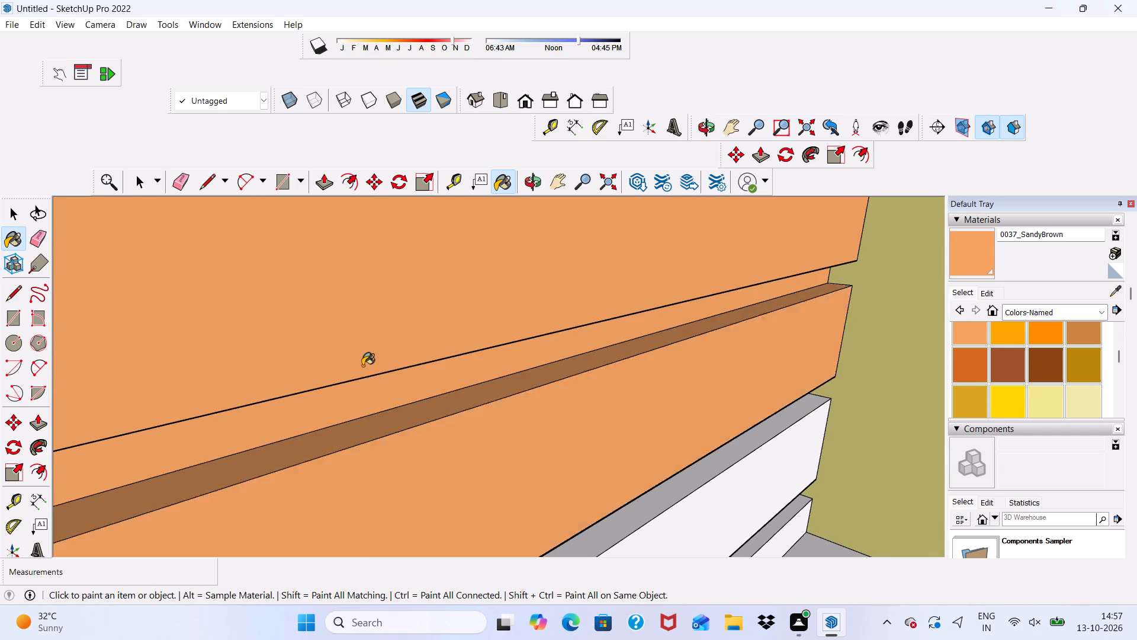
# Paint the remaining recessed strips, ledges and siding planks below the window 0037_SandyBrown, down to the porch floor.
pyautogui.scroll(-14, 361, 366)
pyautogui.scroll(7, 393, 446)
pyautogui.click(383, 426)
pyautogui.click(400, 450)
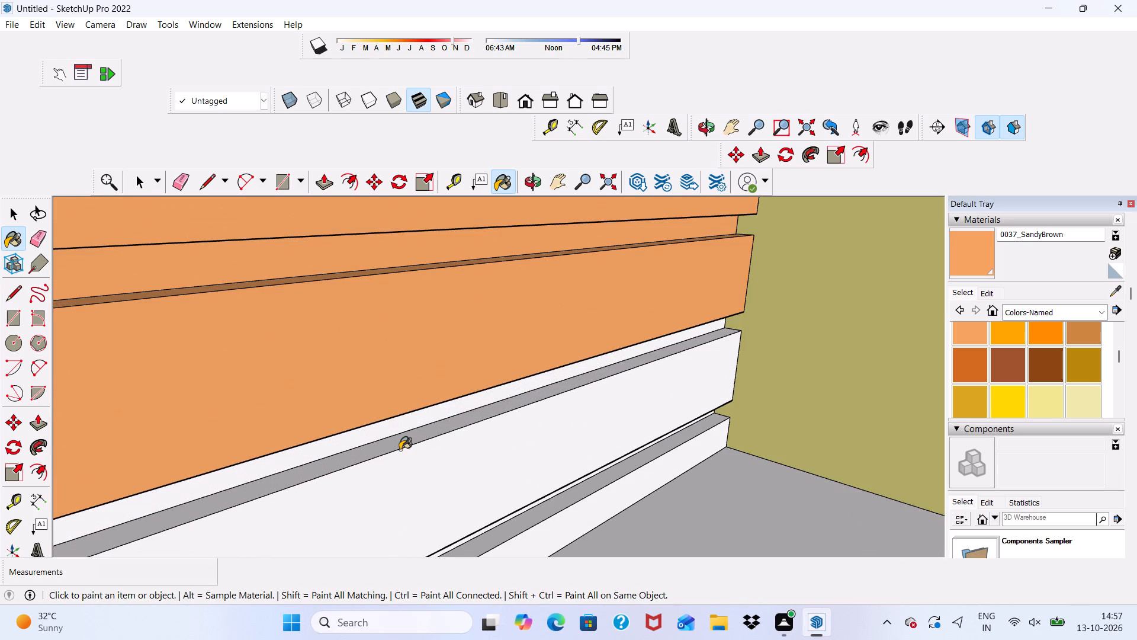
pyautogui.click(402, 442)
pyautogui.click(409, 454)
pyautogui.scroll(-7, 372, 391)
pyautogui.scroll(-2, 402, 333)
pyautogui.scroll(6, 425, 432)
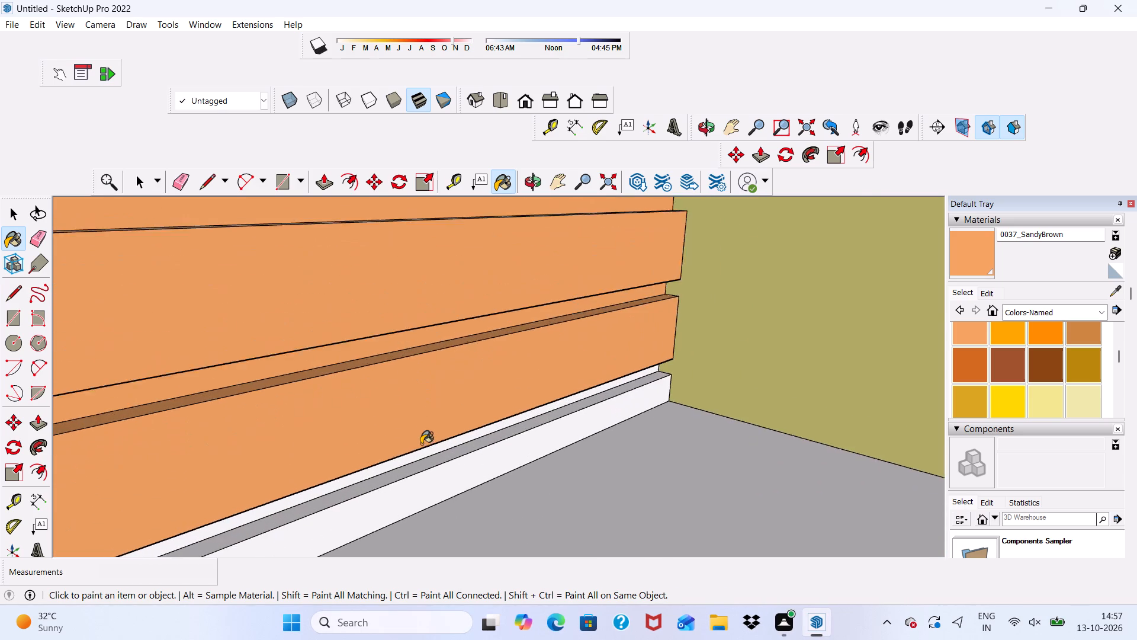
pyautogui.scroll(8, 421, 444)
pyautogui.click(413, 458)
pyautogui.click(416, 484)
pyautogui.click(426, 503)
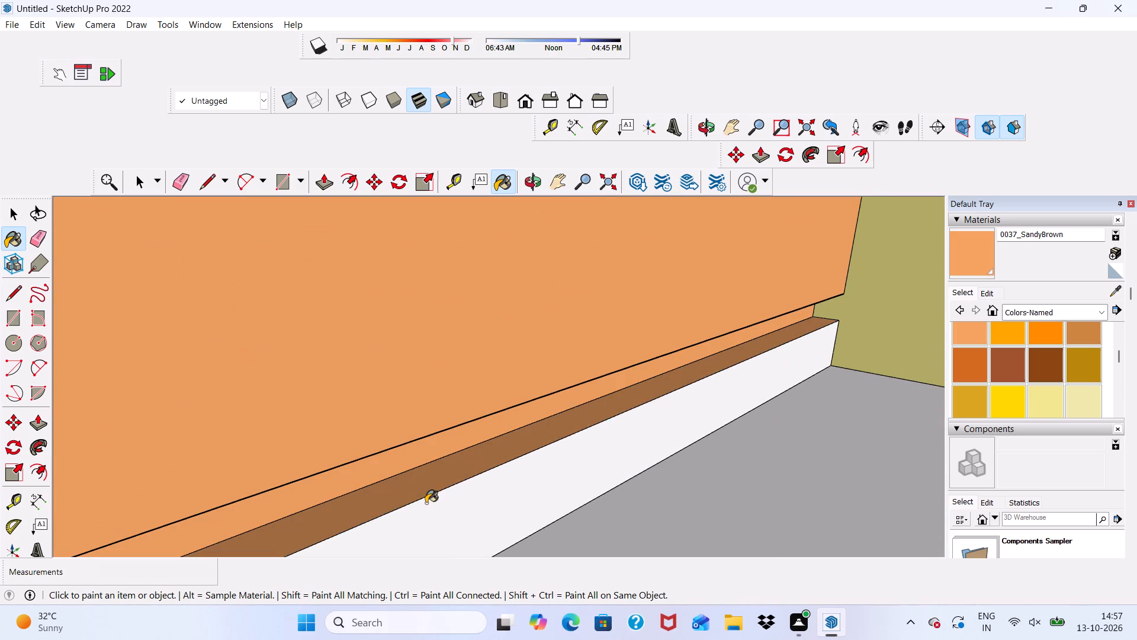
pyautogui.scroll(-13, 435, 431)
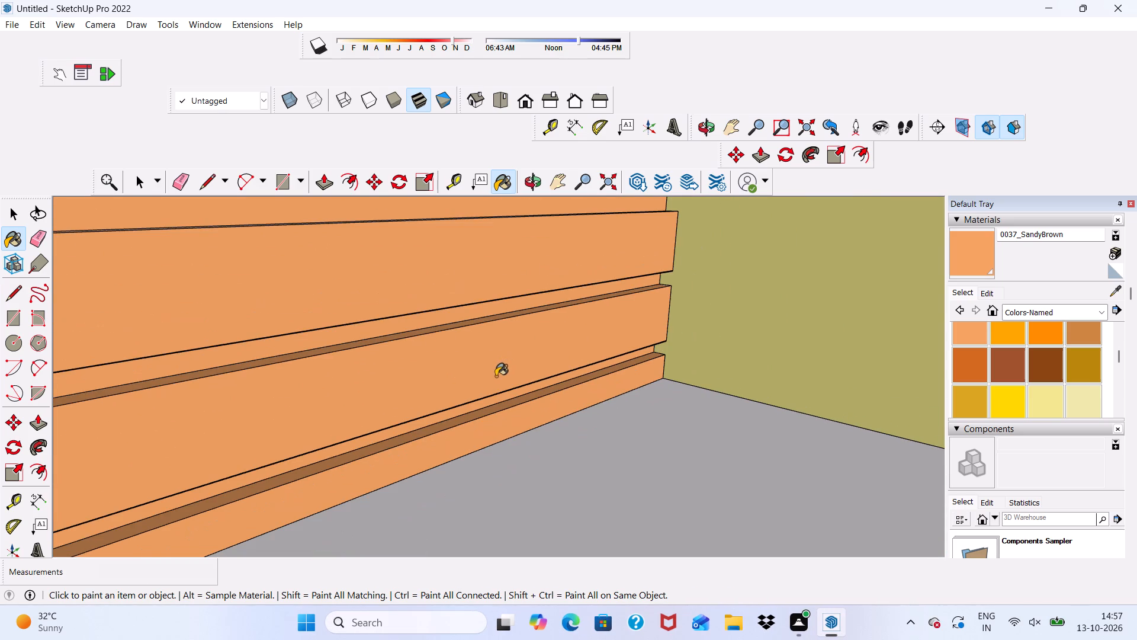
# Paint the upper recessed strips between the short siding planks on the door's side away from the window 0037_SandyBrown.
pyautogui.scroll(-7, 496, 376)
pyautogui.scroll(-6, 542, 364)
pyautogui.click(522, 105)
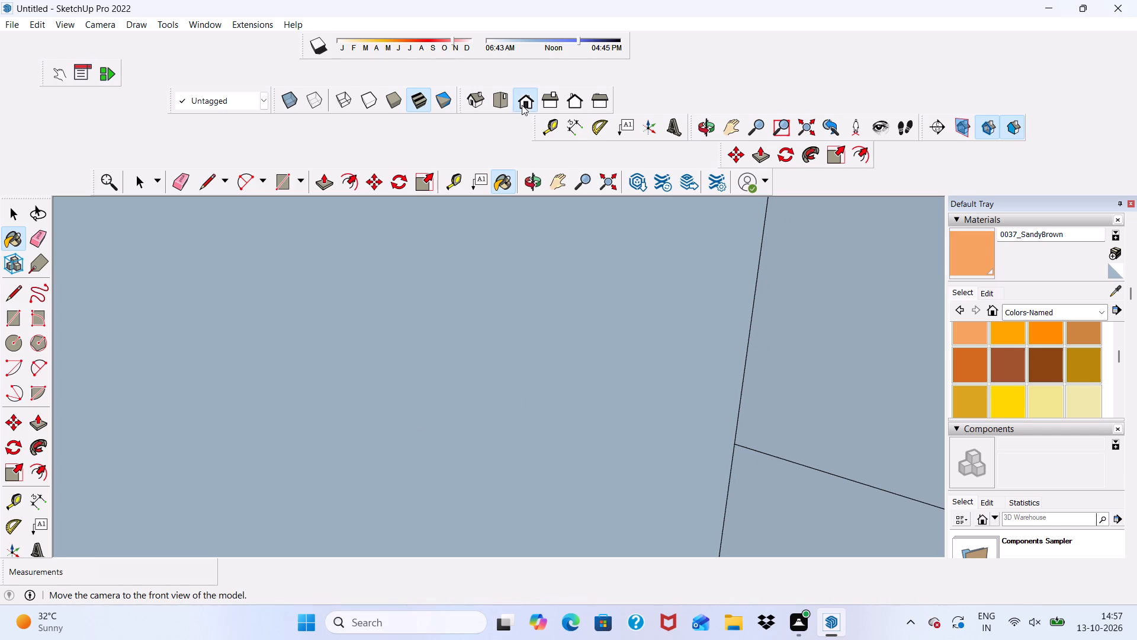
pyautogui.scroll(-6, 526, 243)
pyautogui.scroll(-20, 422, 325)
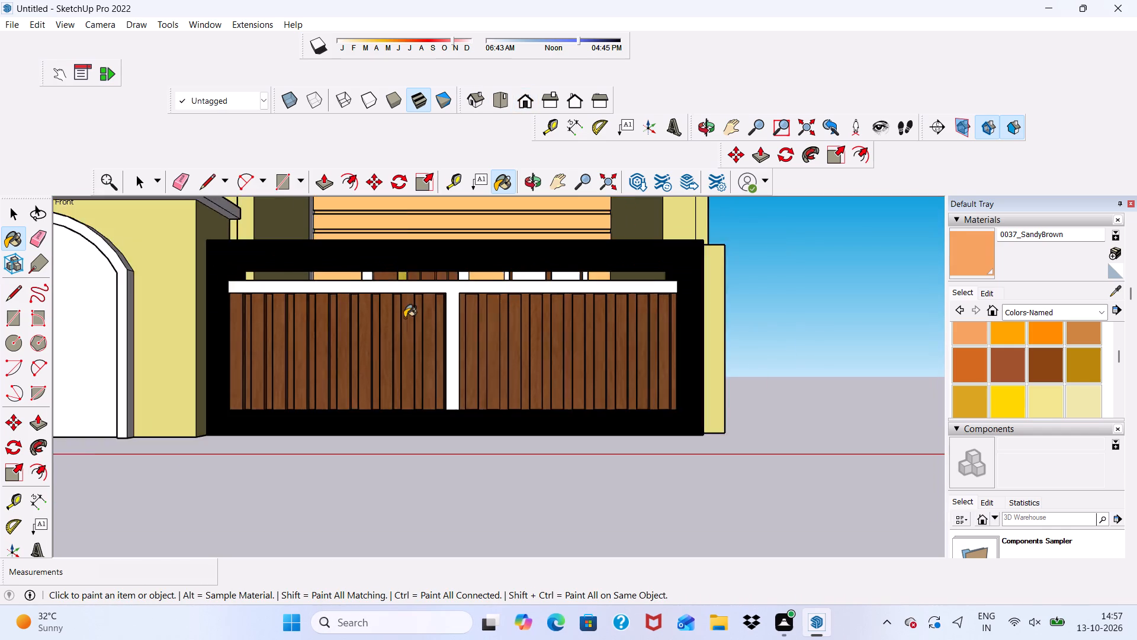
pyautogui.scroll(11, 405, 261)
pyautogui.scroll(4, 329, 357)
pyautogui.scroll(-1, 285, 375)
pyautogui.scroll(11, 282, 378)
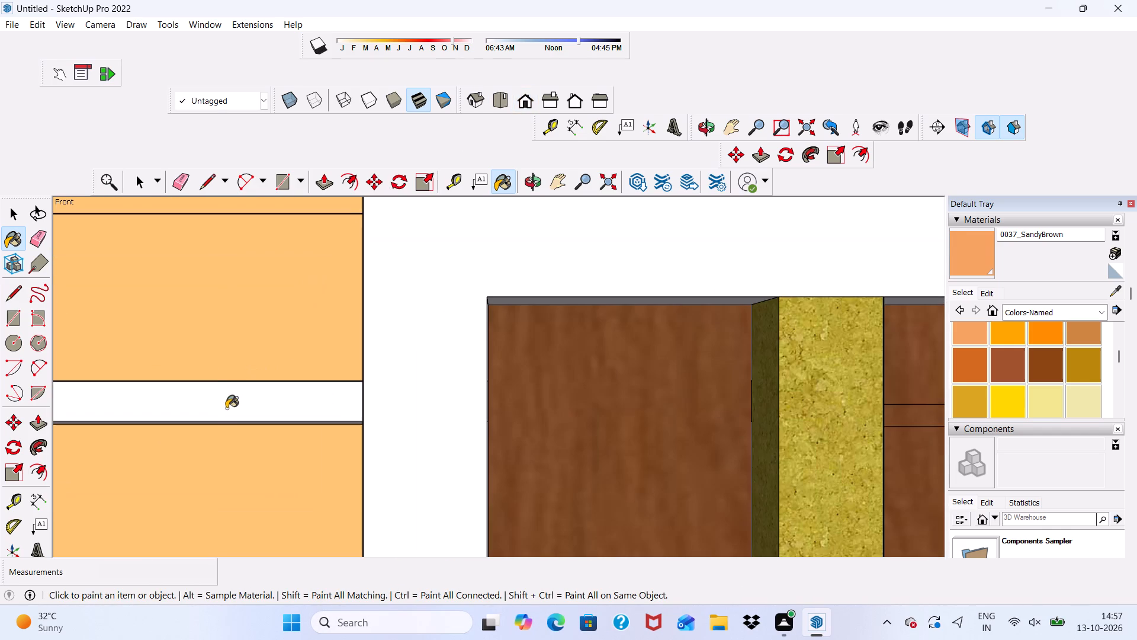
pyautogui.click(226, 396)
pyautogui.scroll(6, 229, 412)
pyautogui.click(229, 429)
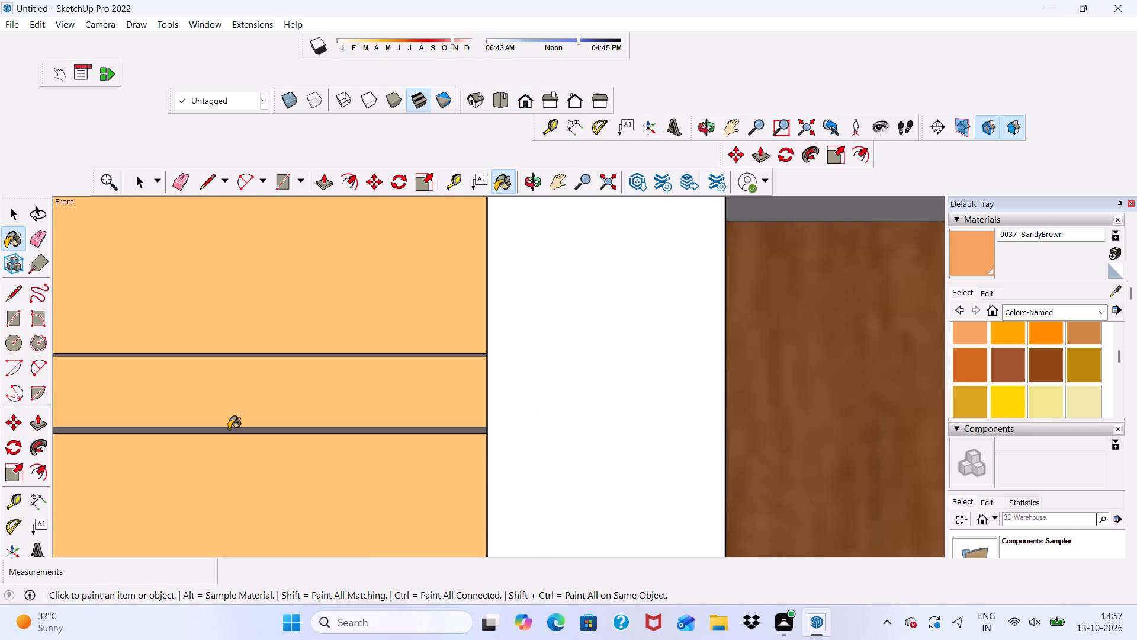
pyautogui.scroll(-19, 232, 377)
pyautogui.scroll(12, 309, 426)
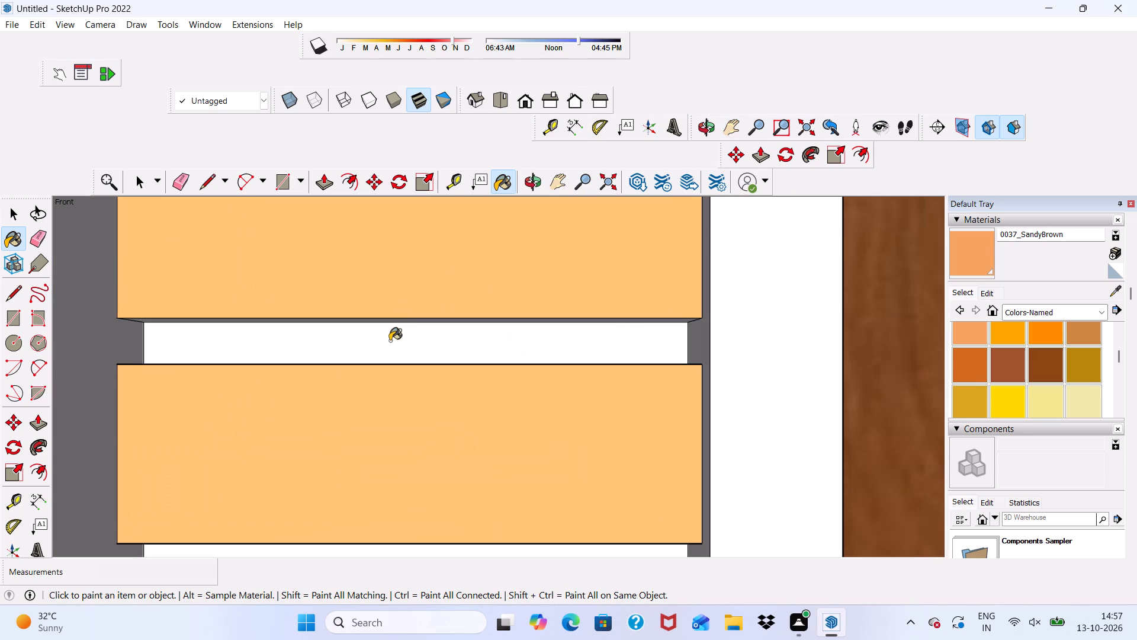
pyautogui.click(390, 341)
pyautogui.scroll(-17, 413, 356)
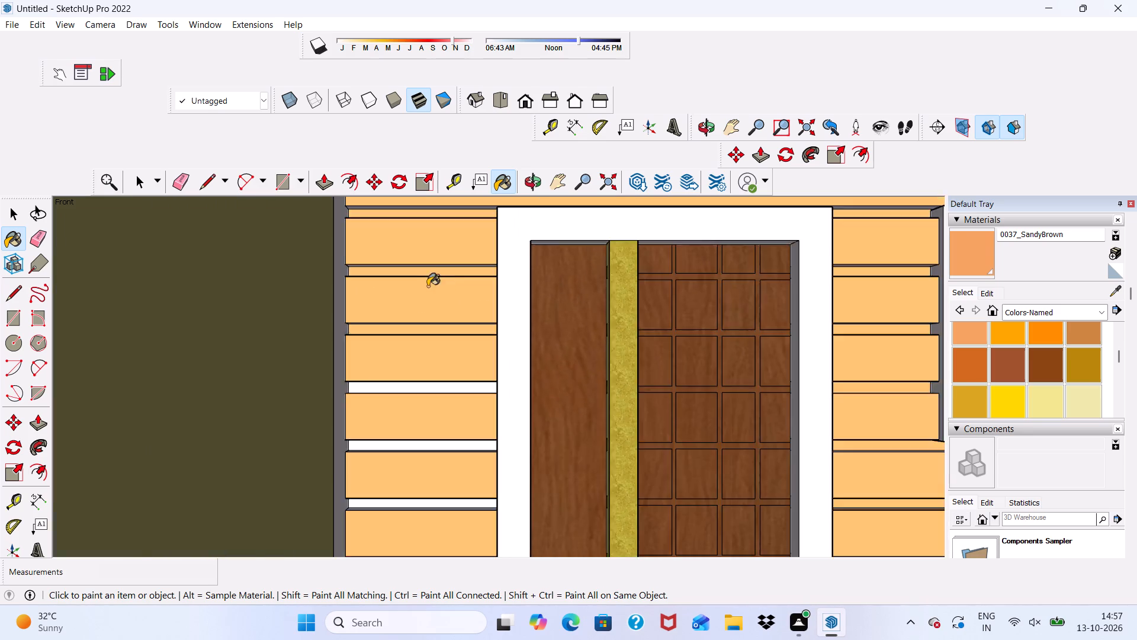
# Paint the middle recessed strips between the short siding planks on that same side of the door 0037_SandyBrown, continuing downward.
pyautogui.scroll(-8, 428, 286)
pyautogui.click(526, 104)
pyautogui.scroll(-3, 419, 381)
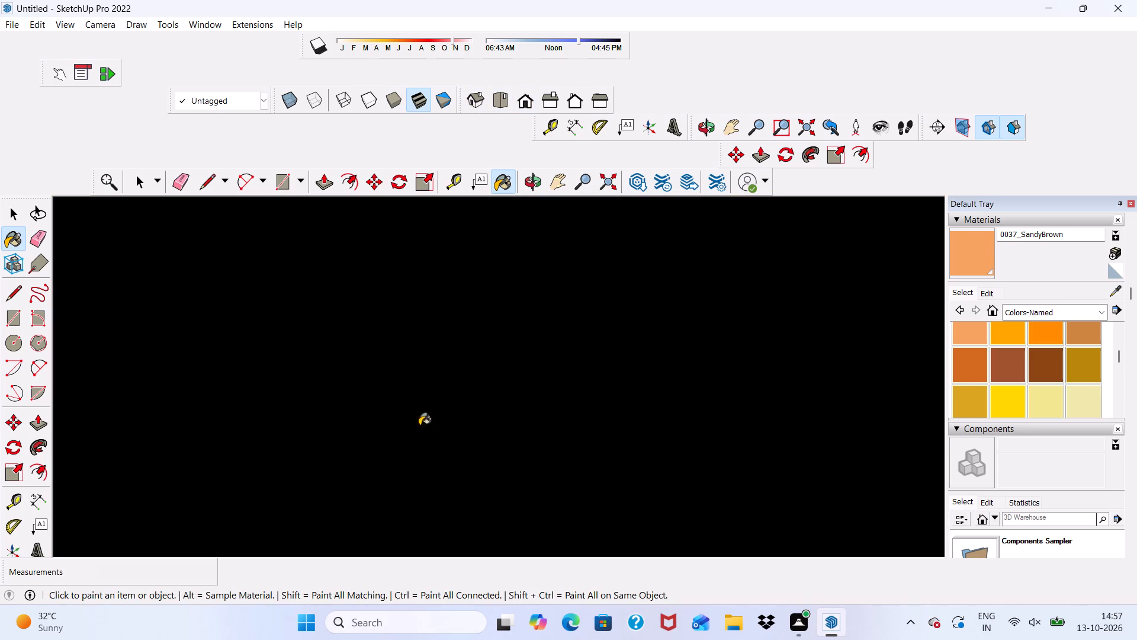
pyautogui.scroll(-3, 419, 425)
pyautogui.scroll(-20, 473, 304)
pyautogui.scroll(-5, 473, 304)
pyautogui.scroll(4, 502, 444)
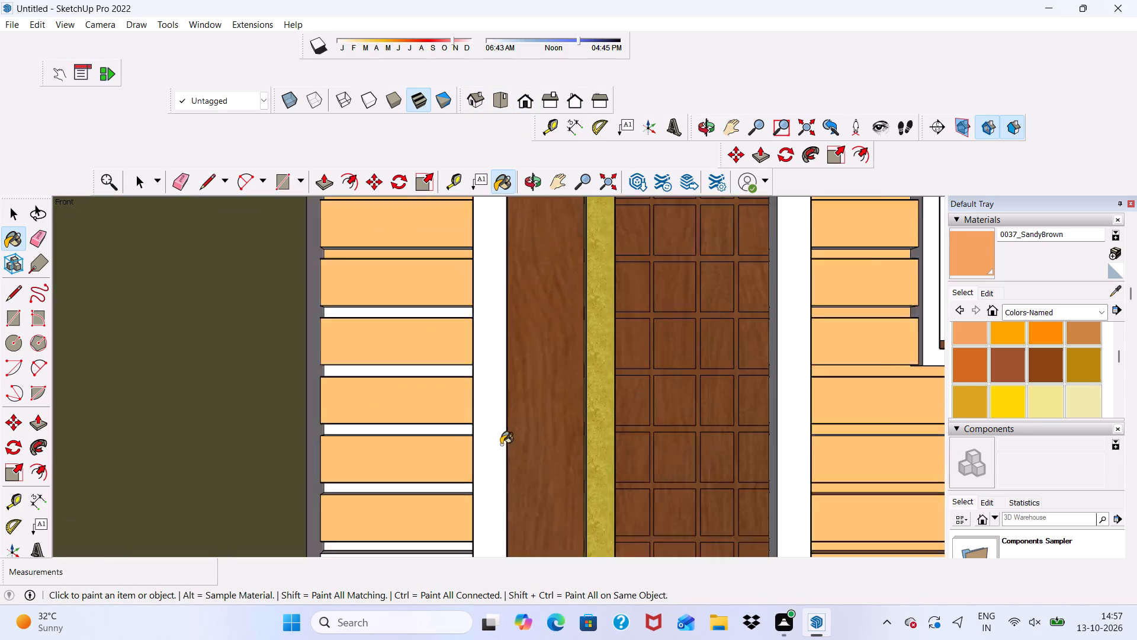
pyautogui.scroll(3, 501, 444)
pyautogui.scroll(-13, 499, 437)
pyautogui.scroll(1, 500, 416)
pyautogui.scroll(6, 544, 320)
pyautogui.scroll(2, 399, 471)
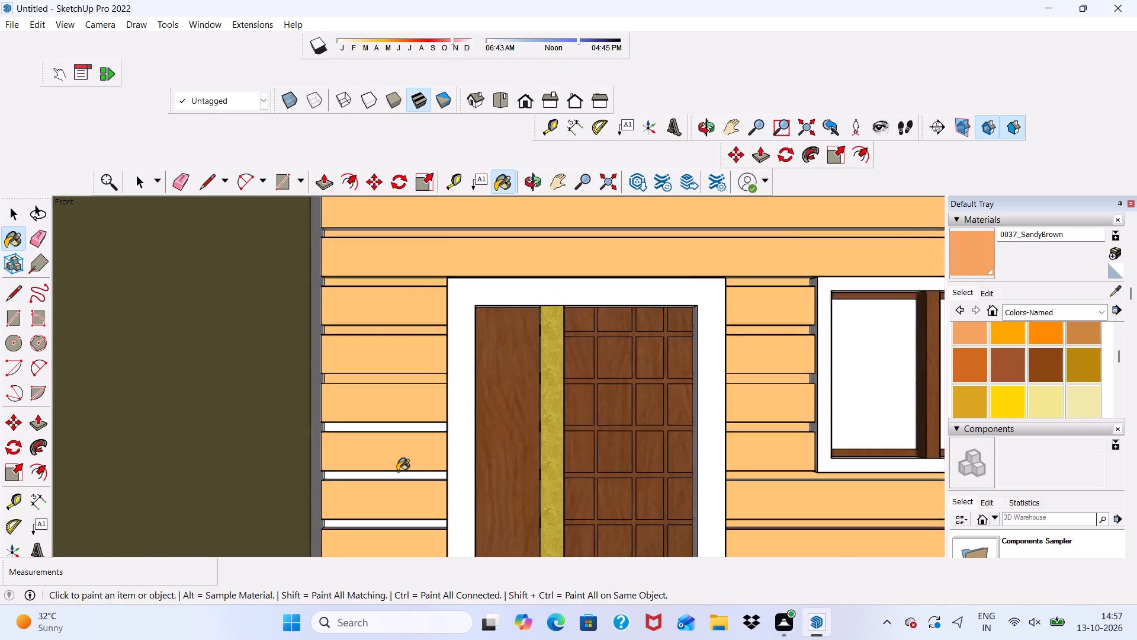
pyautogui.scroll(7, 397, 471)
pyautogui.click(355, 430)
pyautogui.click(356, 420)
pyautogui.scroll(-3, 342, 432)
pyautogui.scroll(2, 338, 494)
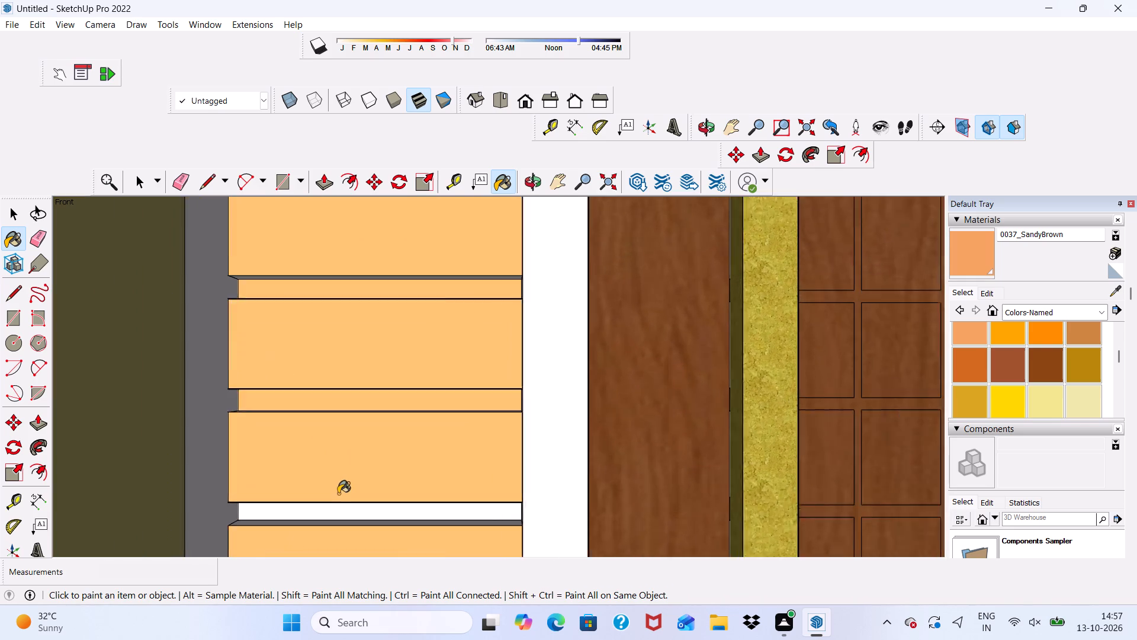
pyautogui.scroll(2, 338, 494)
pyautogui.click(333, 513)
pyautogui.scroll(-12, 325, 480)
pyautogui.scroll(1, 588, 223)
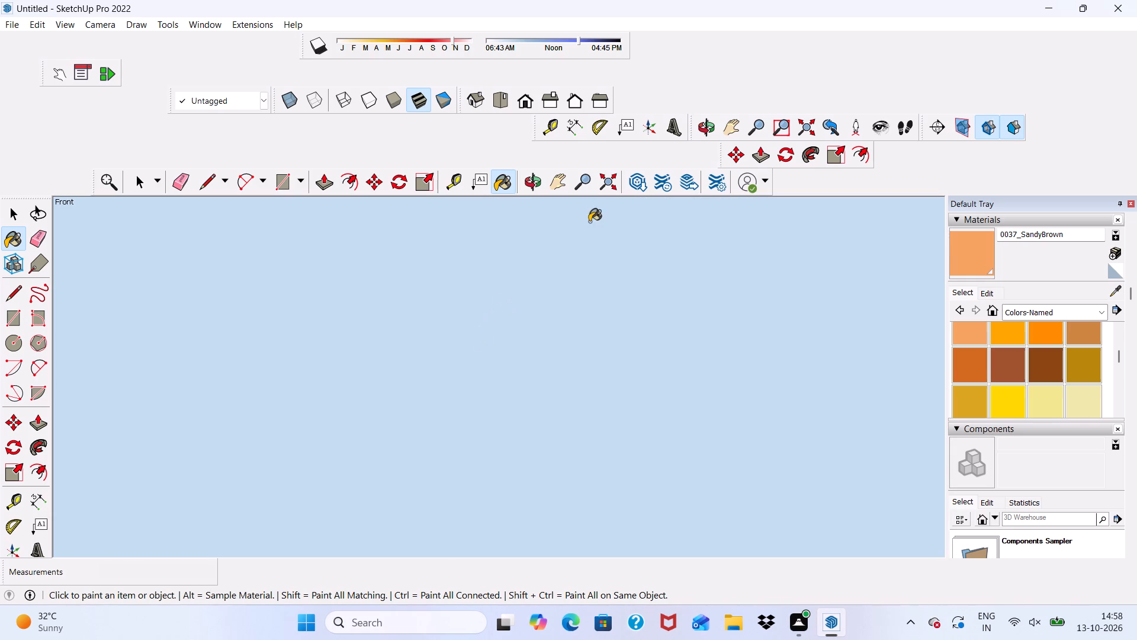
# Paint the next two white recessed strips lower down between the side wall and the door frame 0037_SandyBrown.
pyautogui.click(528, 106)
pyautogui.scroll(-5, 529, 250)
pyautogui.scroll(-5, 494, 345)
pyautogui.scroll(-20, 499, 347)
pyautogui.scroll(-19, 499, 347)
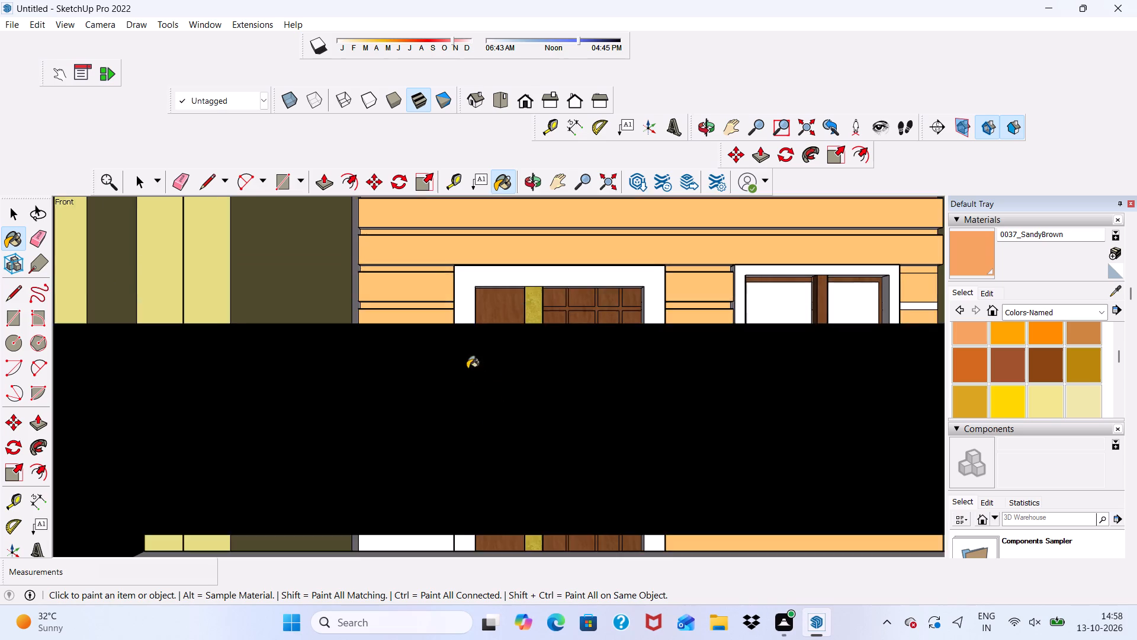
pyautogui.scroll(-6, 467, 369)
pyautogui.scroll(6, 502, 278)
pyautogui.scroll(-4, 501, 278)
pyautogui.scroll(5, 411, 494)
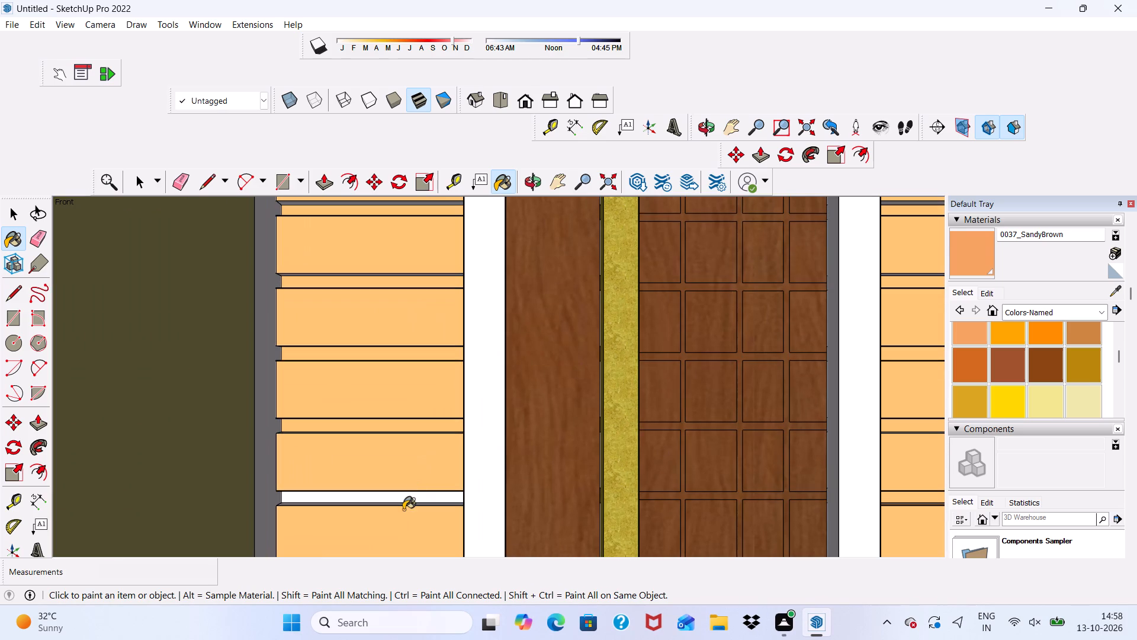
pyautogui.click(402, 497)
pyautogui.scroll(-3, 401, 464)
pyautogui.scroll(2, 390, 553)
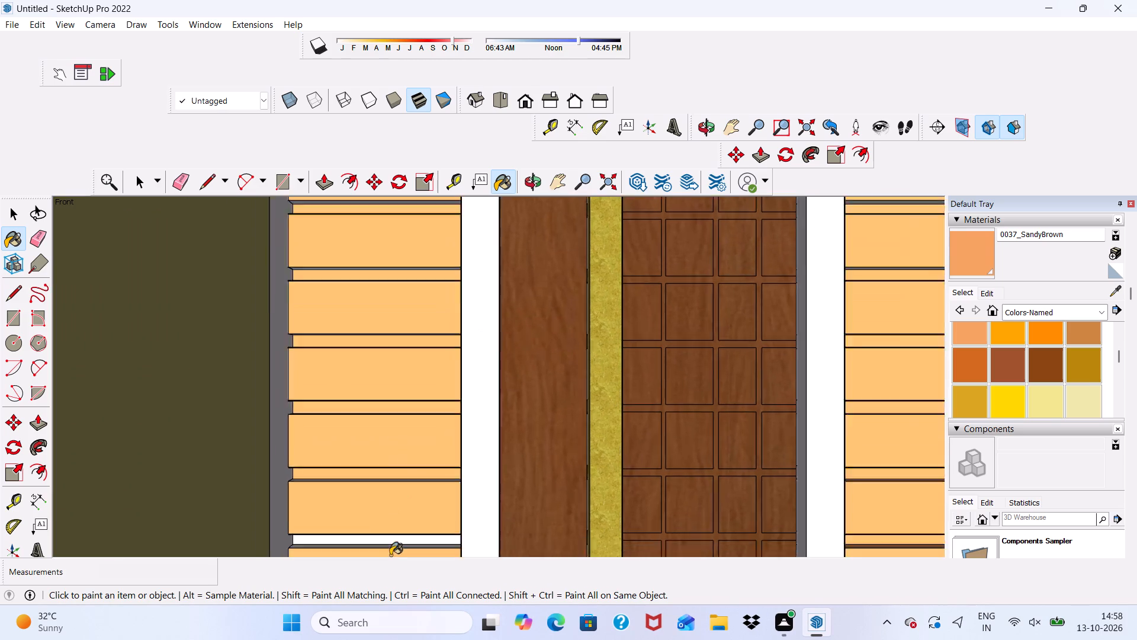
pyautogui.scroll(4, 390, 555)
pyautogui.click(394, 526)
# Paint the two lowest short planks beside the door and the ledges on top of them 0037_SandyBrown.
pyautogui.scroll(-7, 394, 515)
pyautogui.scroll(-1, 500, 408)
pyautogui.moveTo(492, 441); pyautogui.dragTo(490, 447, button='middle')
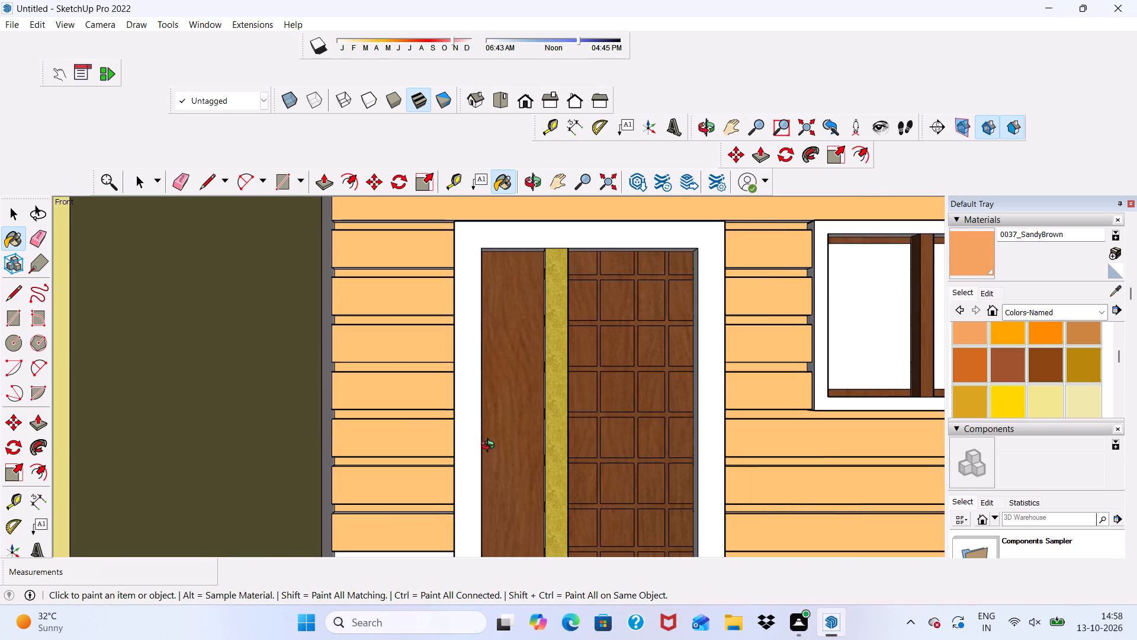
pyautogui.moveTo(490, 447); pyautogui.dragTo(408, 549, button='middle')
pyautogui.scroll(7, 404, 535)
pyautogui.click(404, 535)
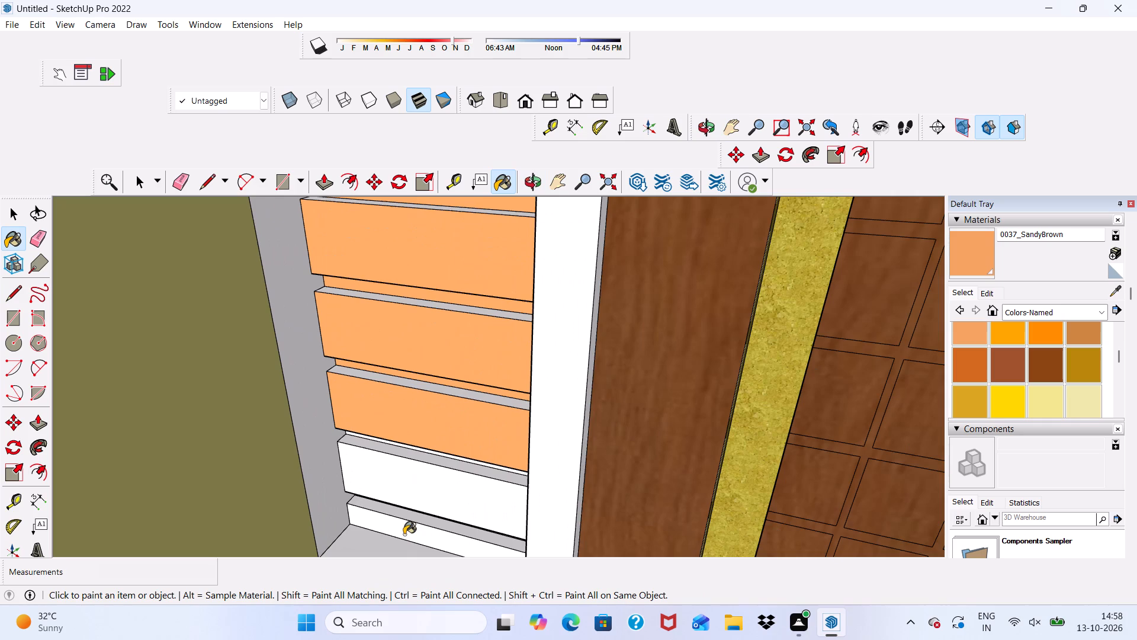
pyautogui.click(407, 511)
pyautogui.click(403, 487)
pyautogui.click(403, 462)
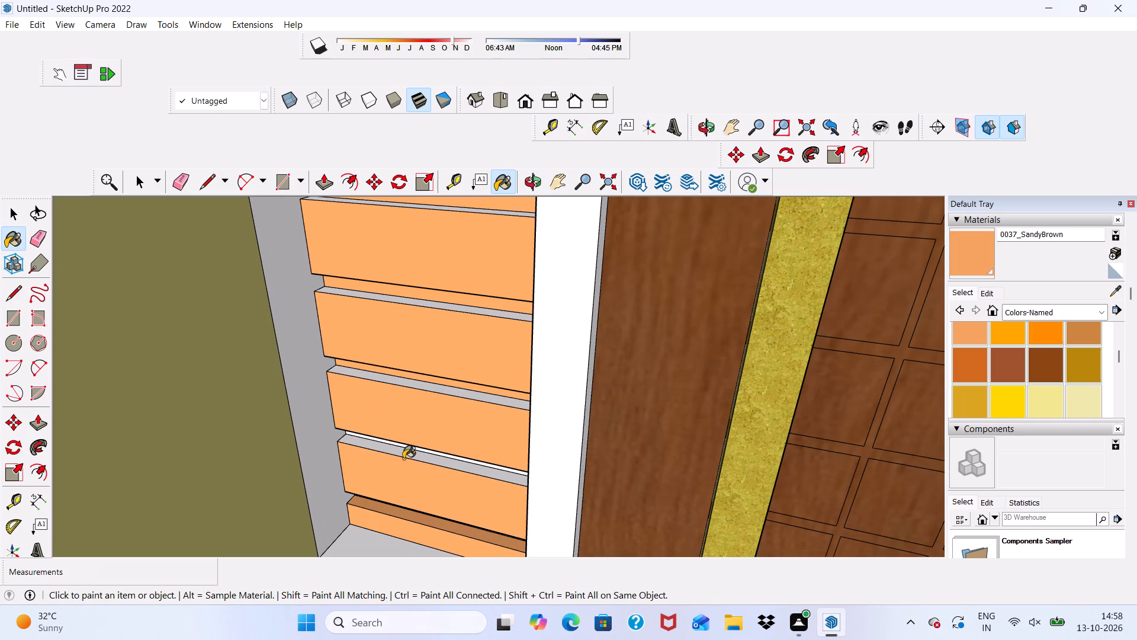
pyautogui.click(403, 459)
# Paint the white recessed strip above the lower short planks, its ledge and the next ledge up 0037_SandyBrown.
pyautogui.moveTo(412, 447); pyautogui.dragTo(429, 405, button='middle')
pyautogui.scroll(7, 422, 460)
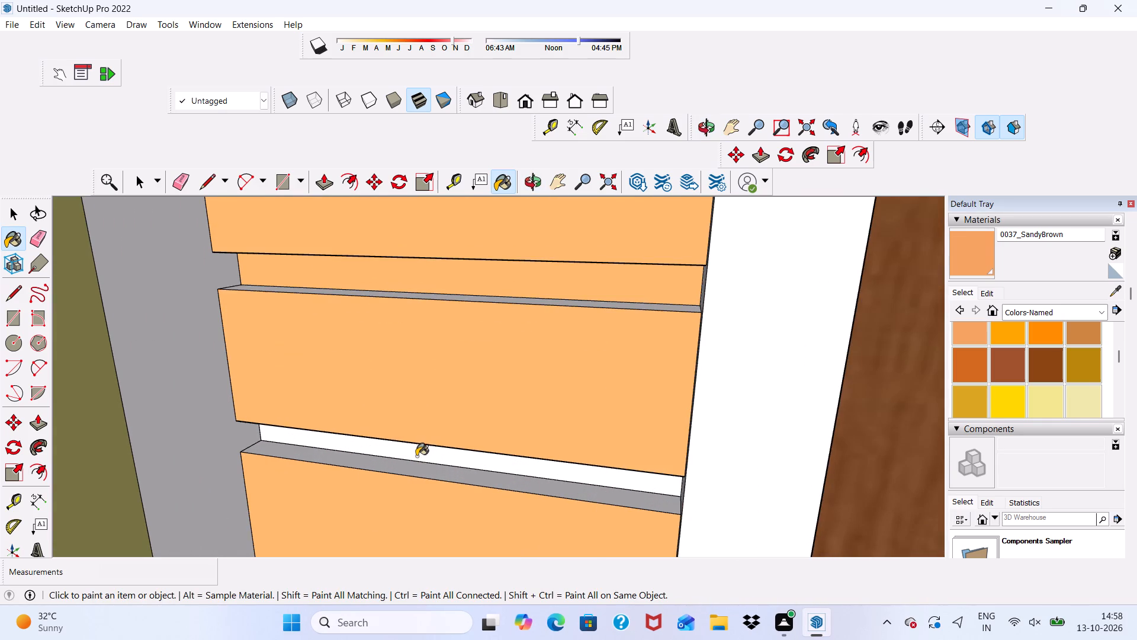
pyautogui.click(417, 455)
pyautogui.click(419, 466)
pyautogui.scroll(-6, 419, 469)
pyautogui.scroll(12, 481, 365)
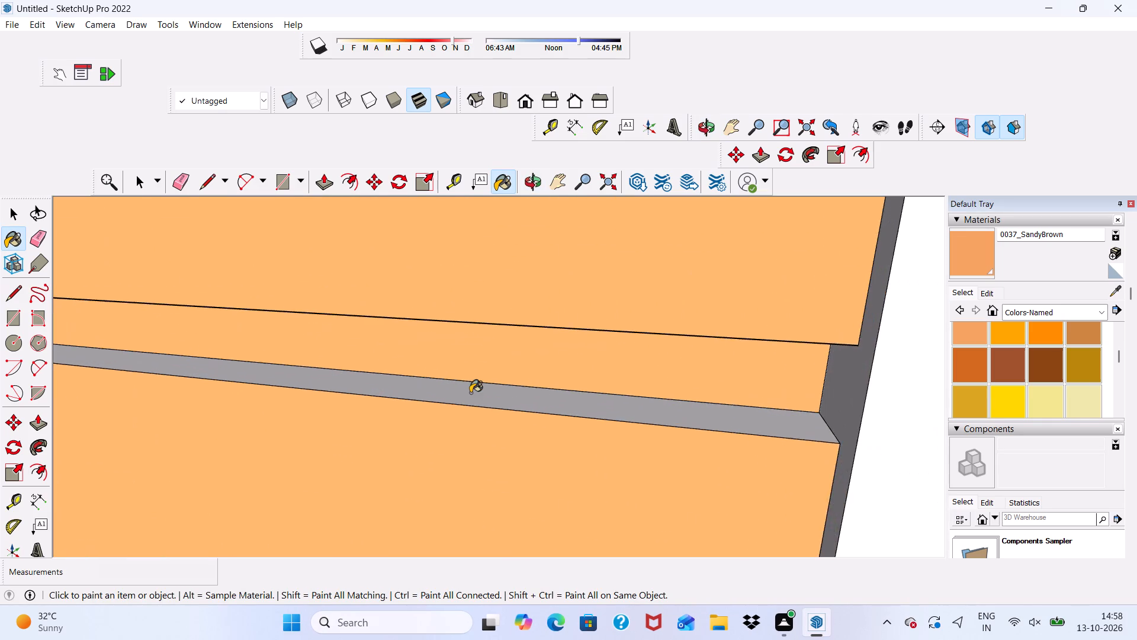
pyautogui.click(470, 393)
pyautogui.scroll(-13, 470, 393)
pyautogui.scroll(12, 433, 559)
pyautogui.scroll(-5, 359, 523)
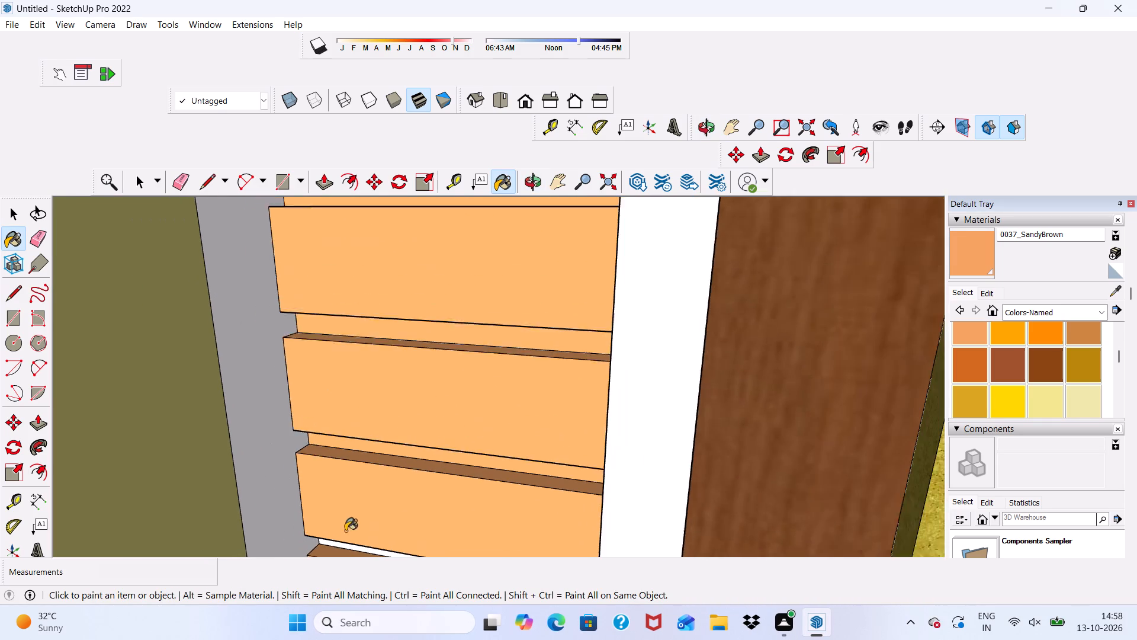
# Paint the last white recessed strip near the bottom of the short planks beside the door 0037_SandyBrown.
pyautogui.moveTo(447, 501); pyautogui.dragTo(490, 485, button='middle')
pyautogui.scroll(2, 490, 485)
pyautogui.scroll(-8, 454, 488)
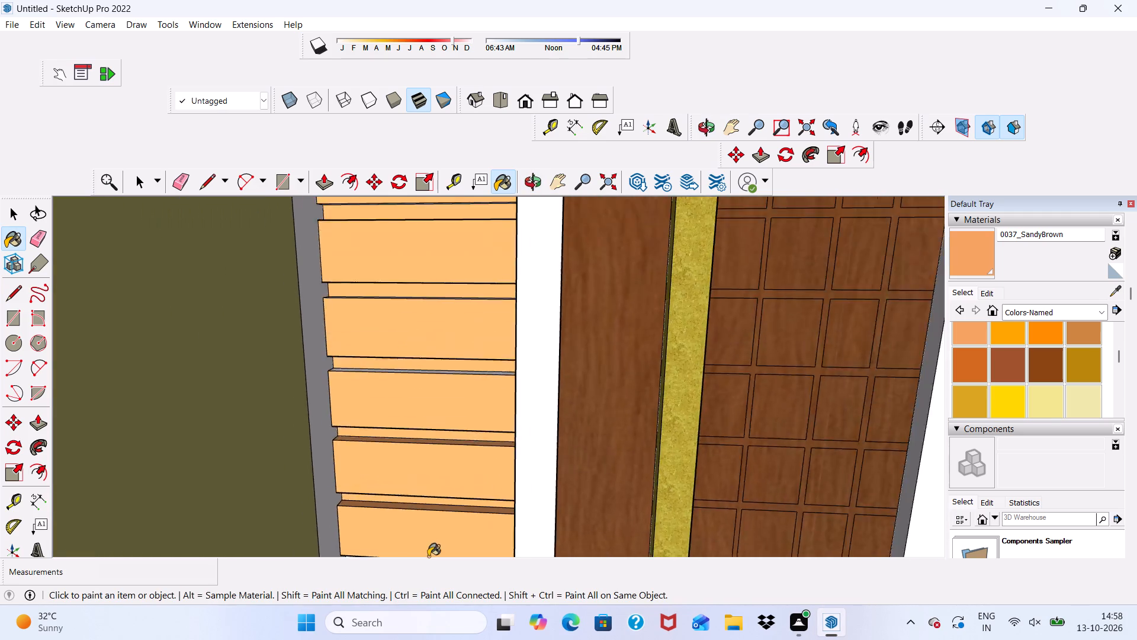
pyautogui.scroll(5, 428, 556)
pyautogui.scroll(-8, 416, 528)
pyautogui.scroll(16, 423, 559)
pyautogui.scroll(-4, 419, 515)
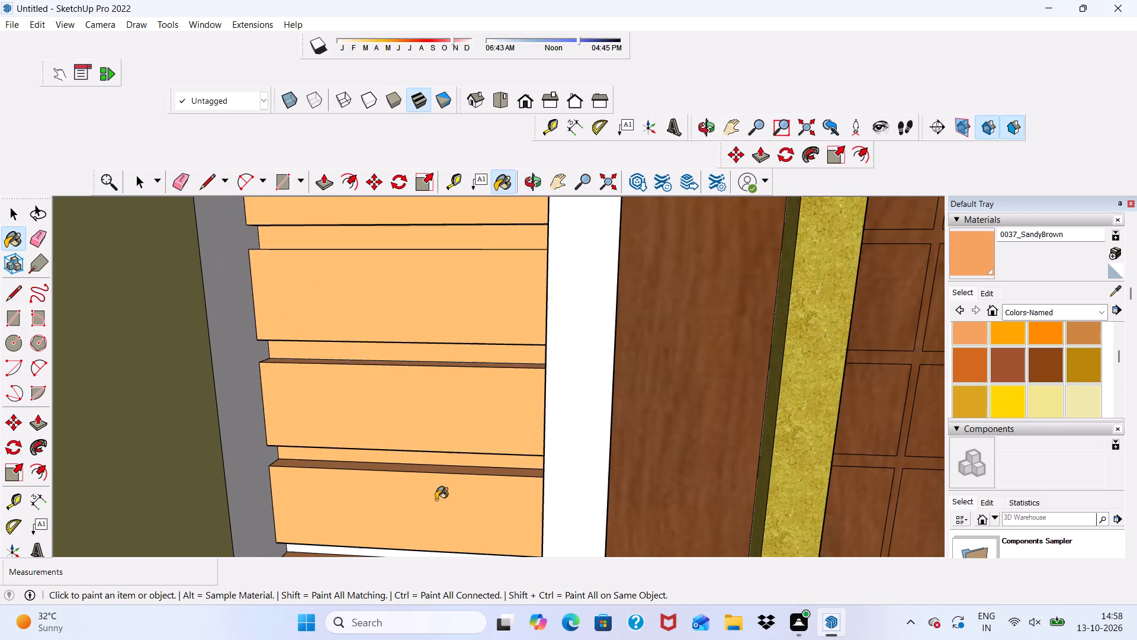
pyautogui.scroll(-5, 436, 500)
pyautogui.scroll(11, 346, 577)
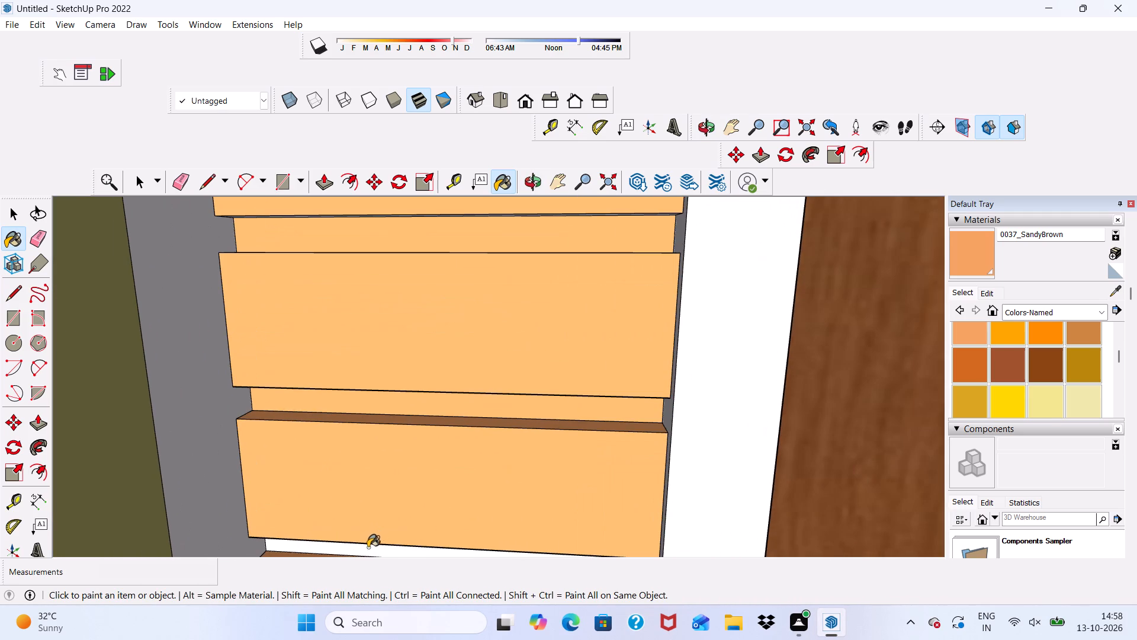
pyautogui.click(366, 549)
pyautogui.scroll(-13, 367, 549)
pyautogui.scroll(2, 502, 497)
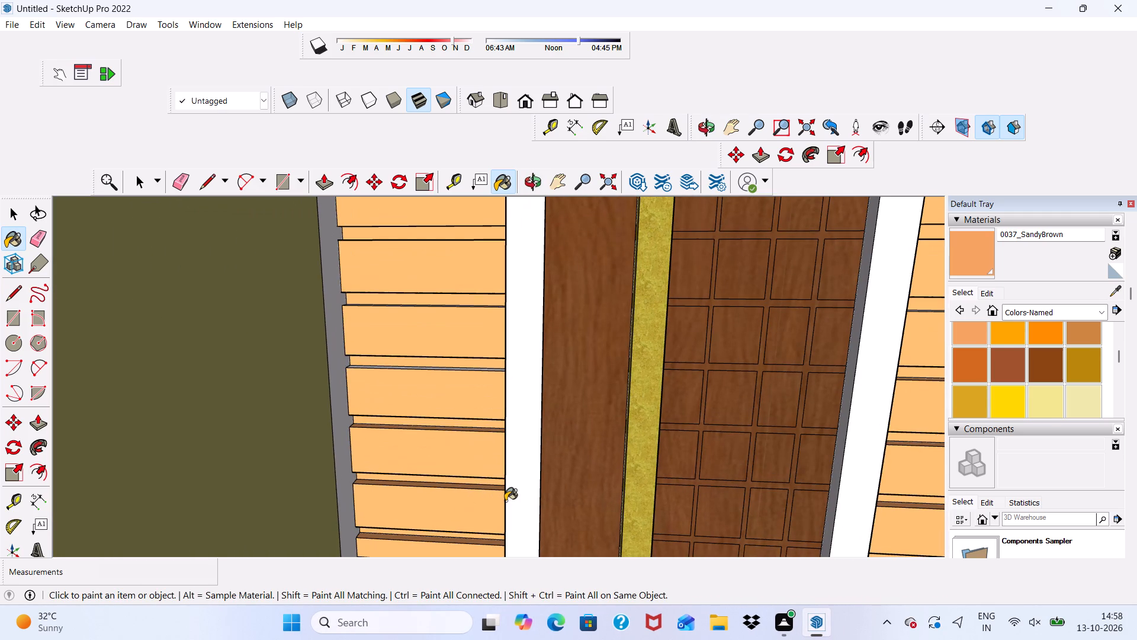
# Examine the house front, balconies, porch and gates from several angles for parts still to colour.
pyautogui.press('space')
pyautogui.scroll(-17, 511, 521)
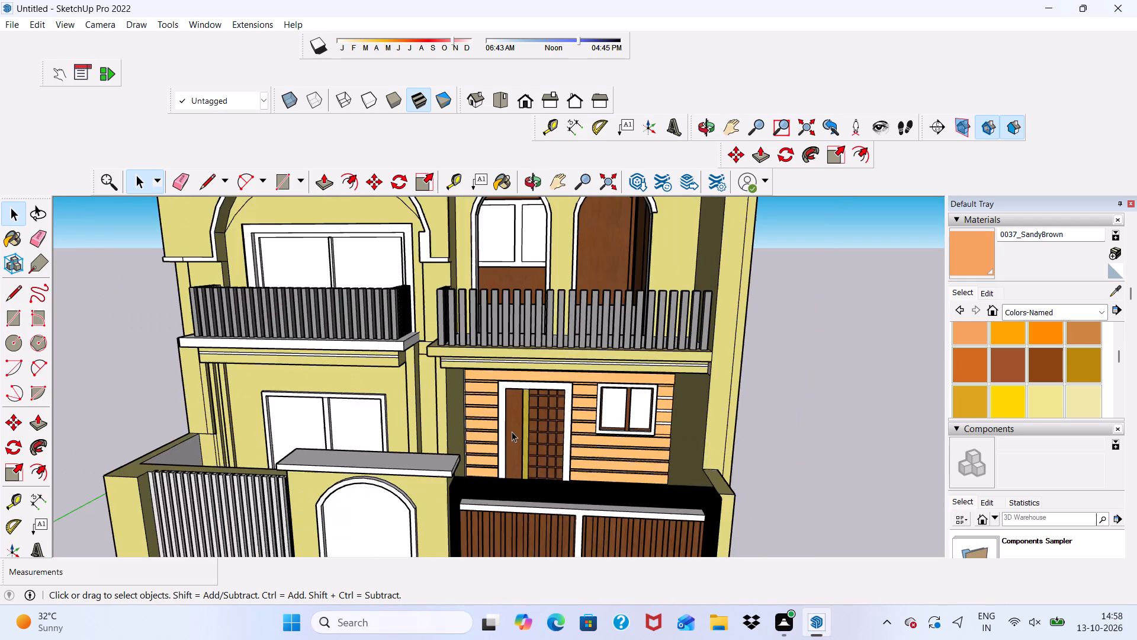
pyautogui.moveTo(512, 431); pyautogui.dragTo(586, 441, button='middle')
pyautogui.scroll(-5, 452, 420)
pyautogui.scroll(3, 490, 494)
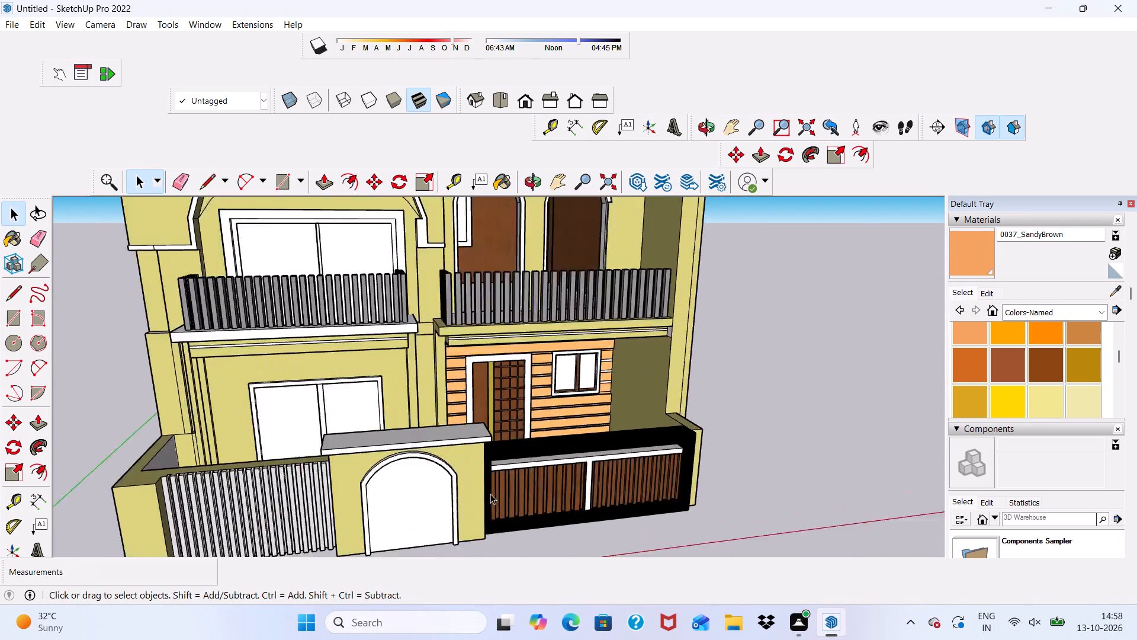
pyautogui.scroll(3, 490, 494)
pyautogui.scroll(-5, 490, 494)
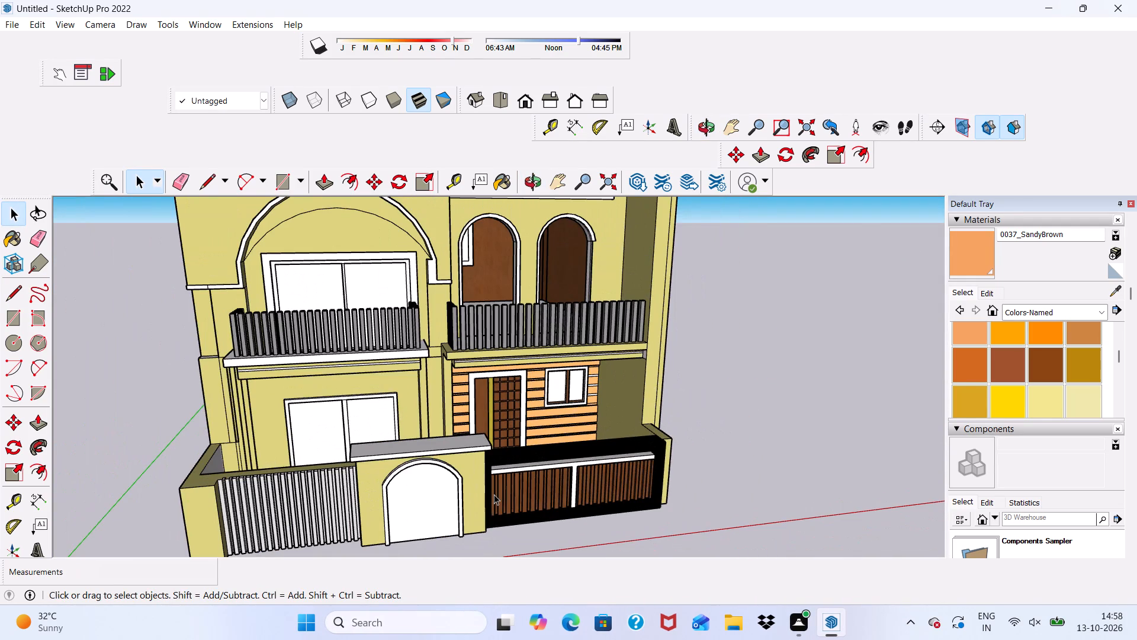
pyautogui.scroll(2, 494, 494)
pyautogui.scroll(-5, 494, 494)
pyautogui.moveTo(509, 535); pyautogui.dragTo(494, 495, button='middle')
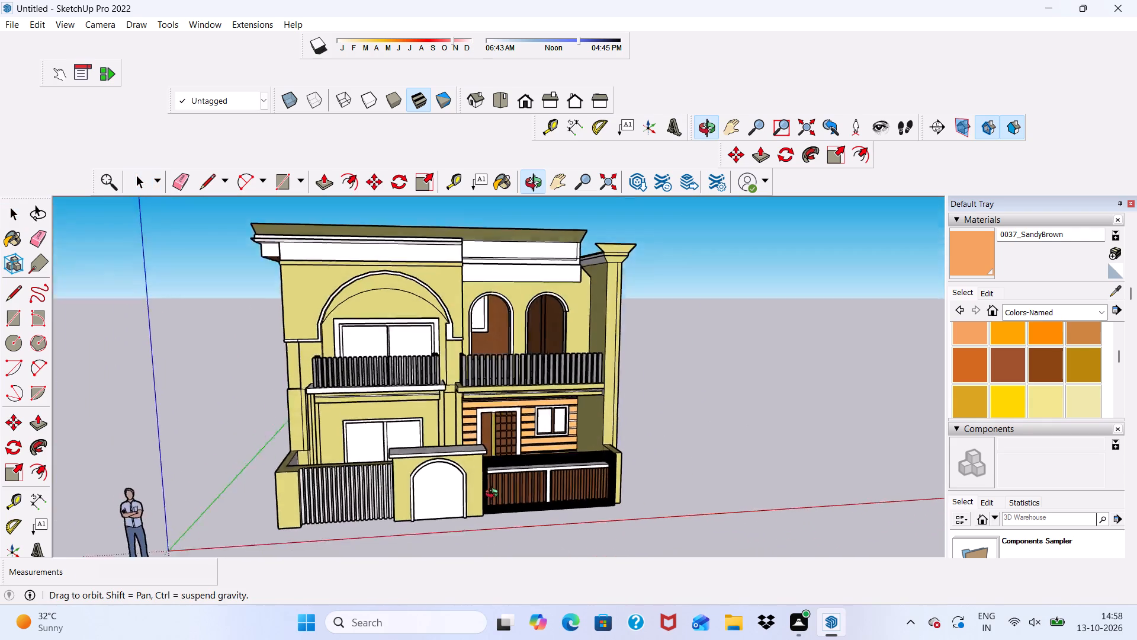
pyautogui.moveTo(494, 495); pyautogui.dragTo(423, 425, button='middle')
pyautogui.scroll(9, 423, 425)
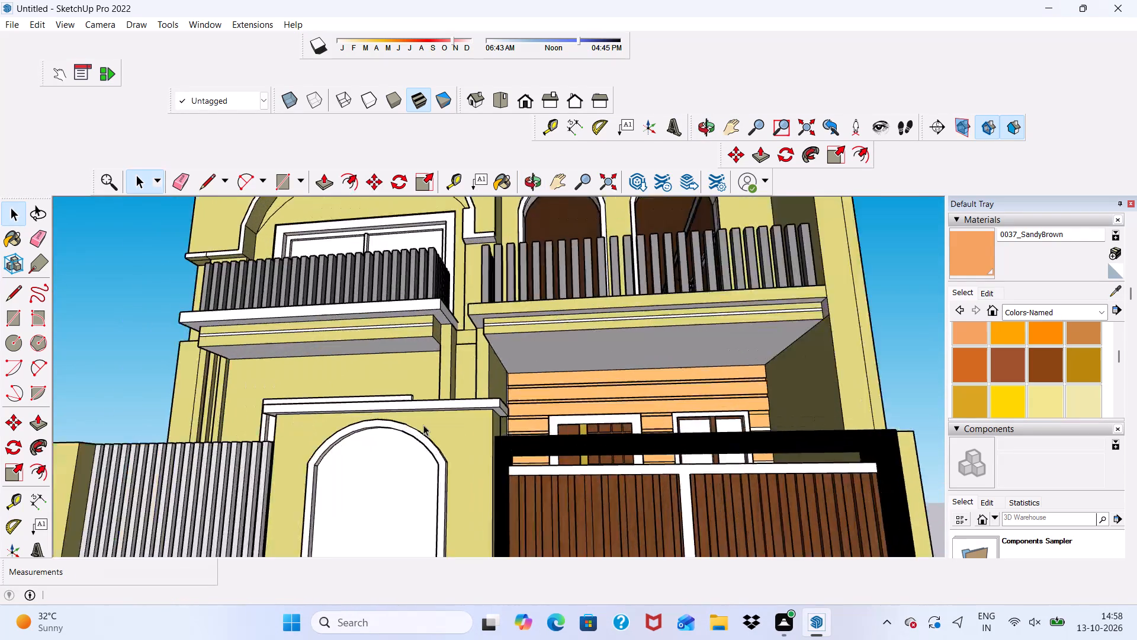
pyautogui.scroll(2, 423, 425)
pyautogui.scroll(-1, 423, 425)
pyautogui.moveTo(422, 428); pyautogui.dragTo(313, 502, button='middle')
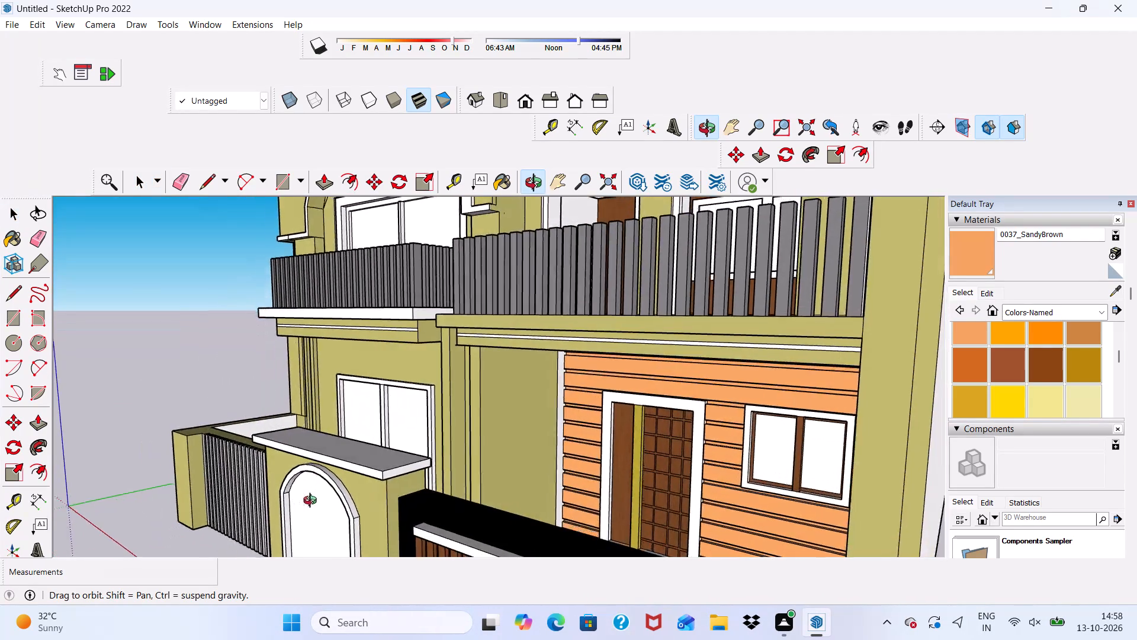
pyautogui.moveTo(313, 502); pyautogui.dragTo(384, 489, button='middle')
pyautogui.scroll(4, 387, 488)
pyautogui.scroll(-7, 388, 488)
pyautogui.moveTo(417, 478); pyautogui.dragTo(513, 344, button='middle')
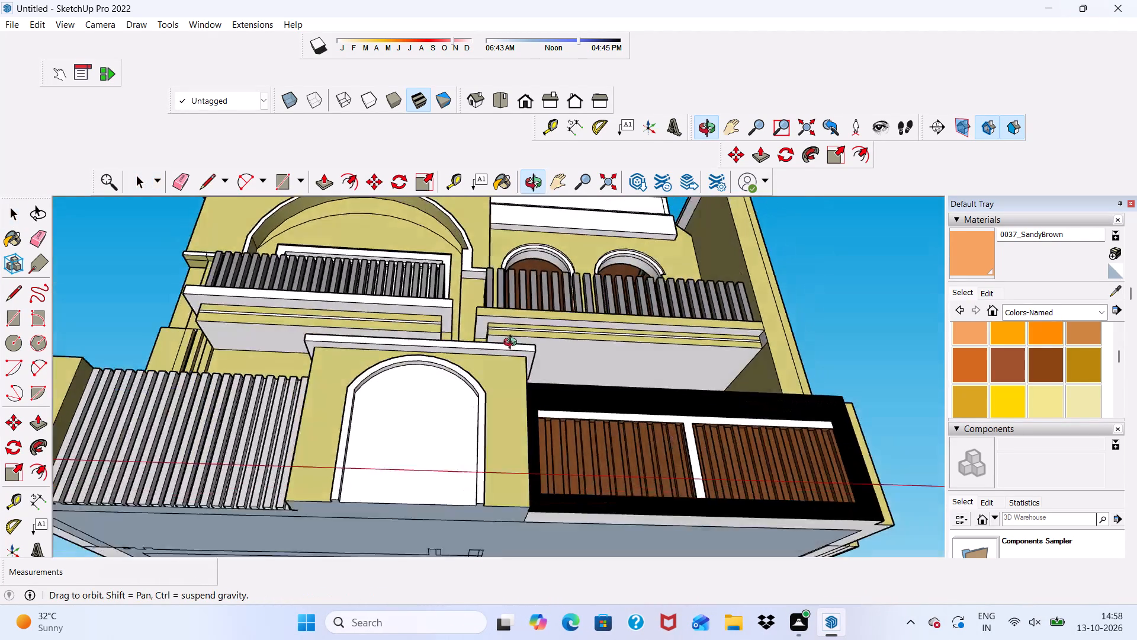
pyautogui.moveTo(513, 344); pyautogui.dragTo(509, 393, button='middle')
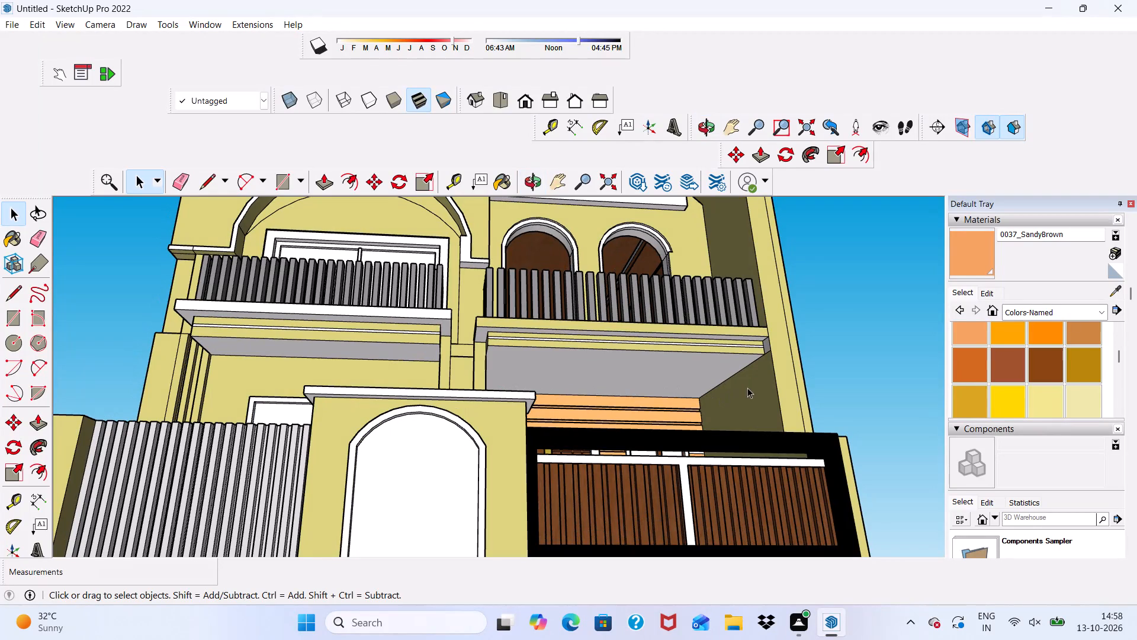
# Paint the porch ceiling and the underside of the neighbouring front balcony with the Wood Floor Parquet material.
pyautogui.click(1095, 315)
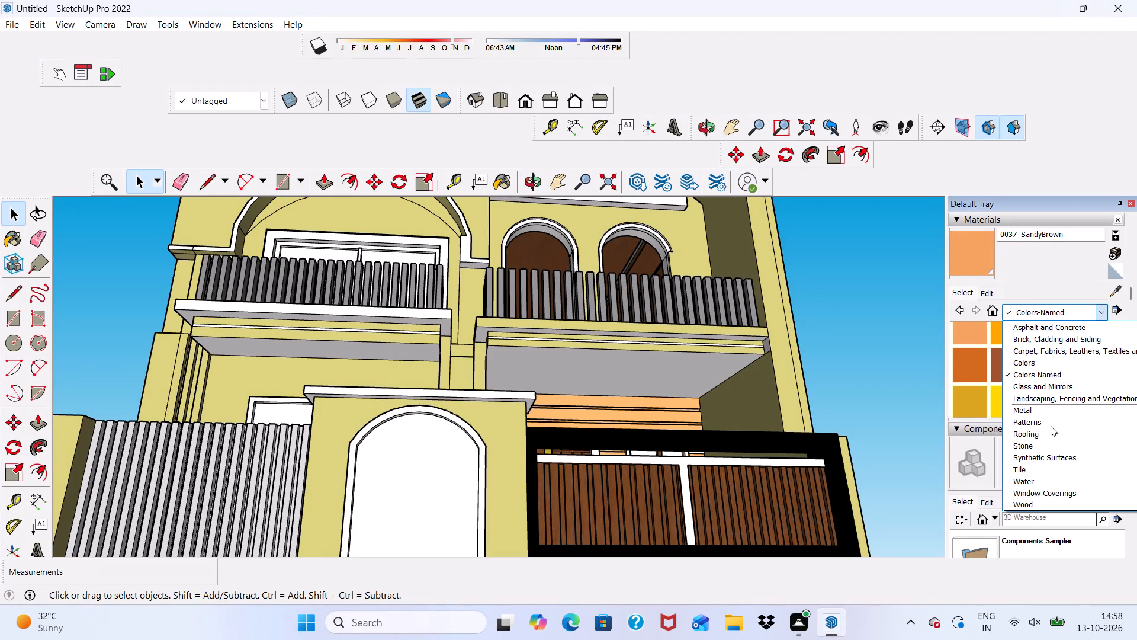
pyautogui.click(1029, 504)
pyautogui.click(1036, 378)
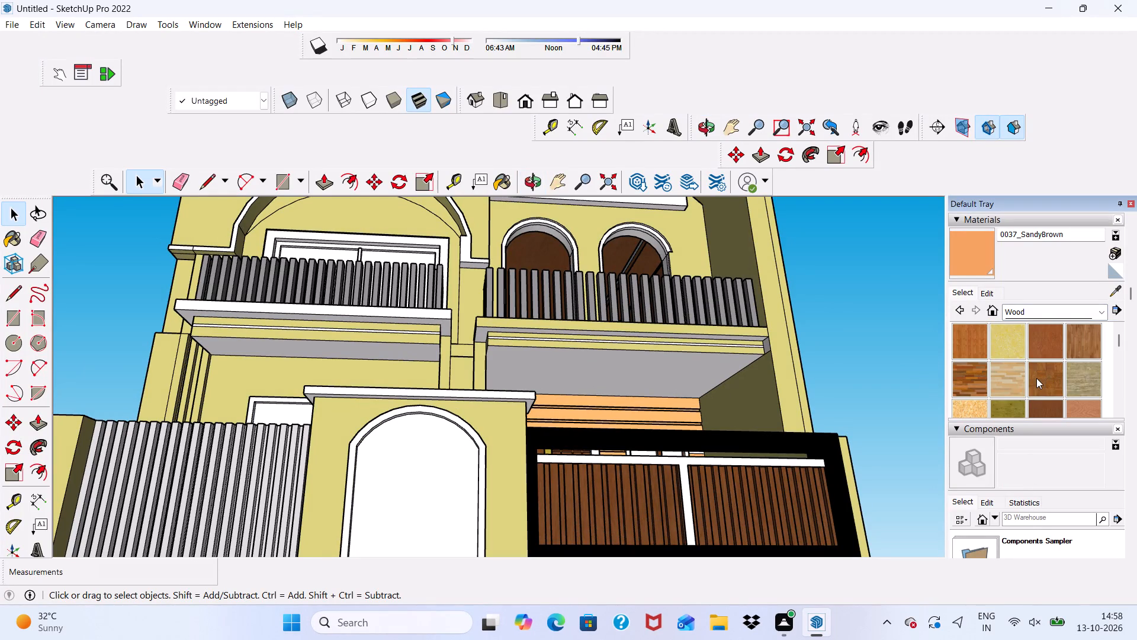
pyautogui.scroll(5, 564, 376)
pyautogui.scroll(-1, 547, 353)
pyautogui.click(547, 353)
pyautogui.scroll(-4, 592, 412)
pyautogui.scroll(8, 608, 428)
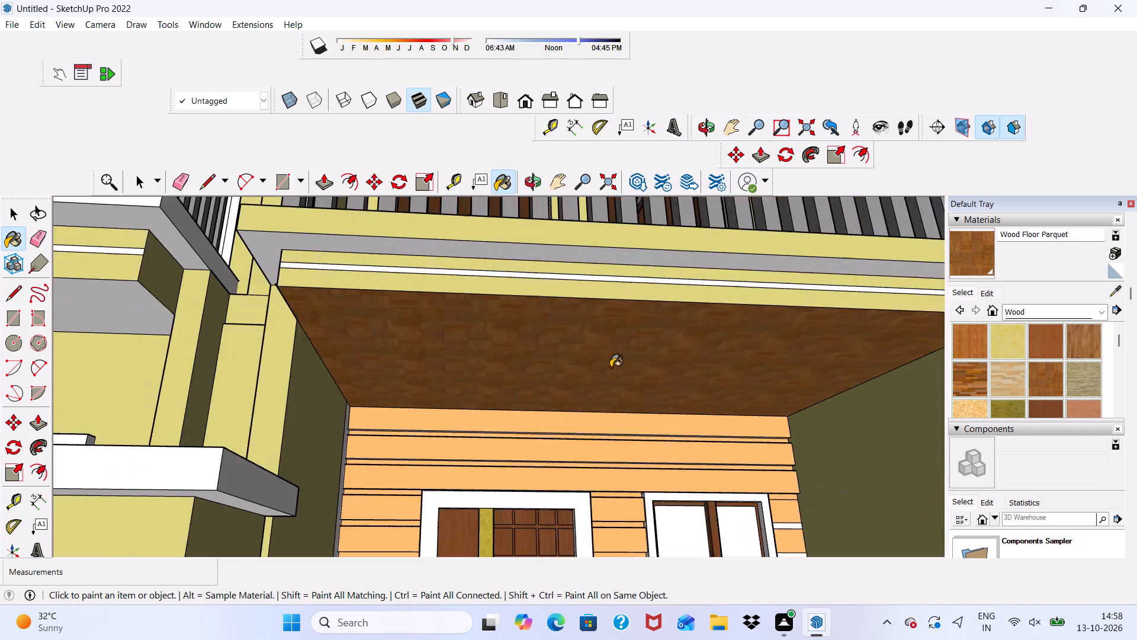
pyautogui.scroll(11, 611, 367)
pyautogui.scroll(-20, 599, 369)
pyautogui.scroll(-1, 599, 369)
pyautogui.scroll(7, 367, 389)
pyautogui.click(390, 303)
# Paint the floor of the wide balcony in front of the two arched openings with Grass Dark Green.
pyautogui.scroll(-9, 388, 350)
pyautogui.moveTo(390, 418); pyautogui.dragTo(368, 472, button='middle')
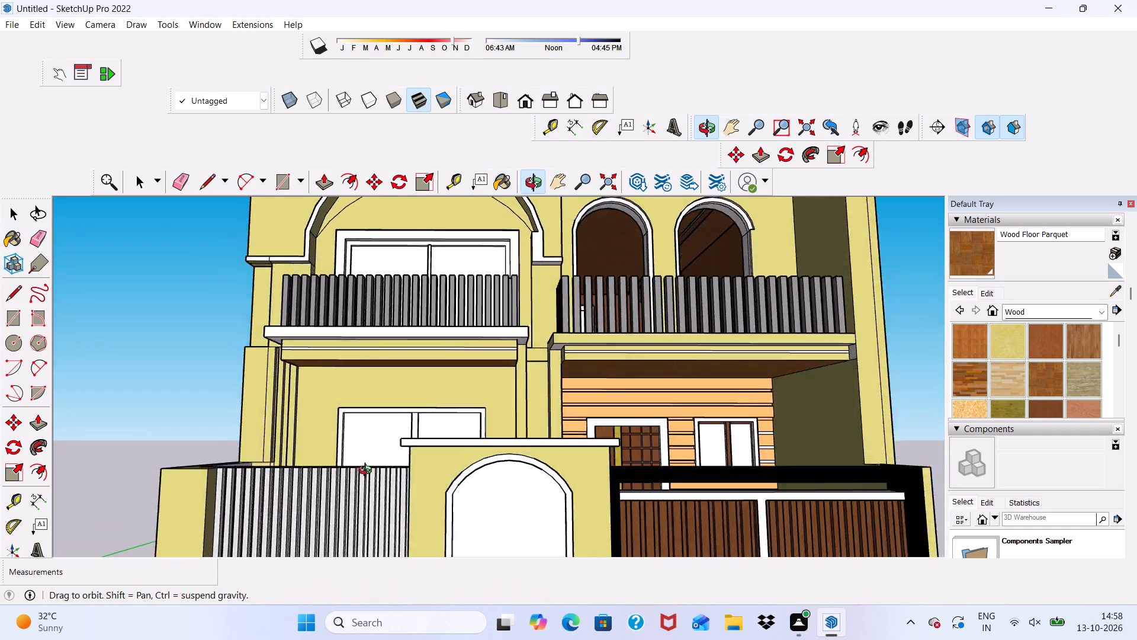
pyautogui.moveTo(368, 472); pyautogui.dragTo(179, 551, button='middle')
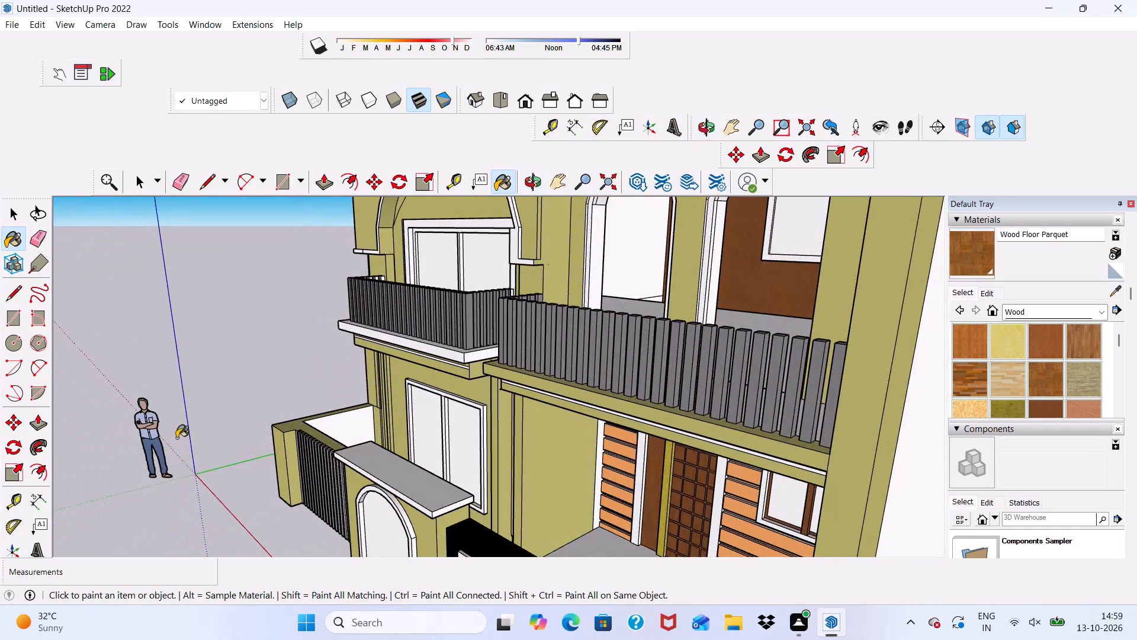
pyautogui.scroll(7, 176, 436)
pyautogui.moveTo(186, 435); pyautogui.dragTo(403, 478, button='middle')
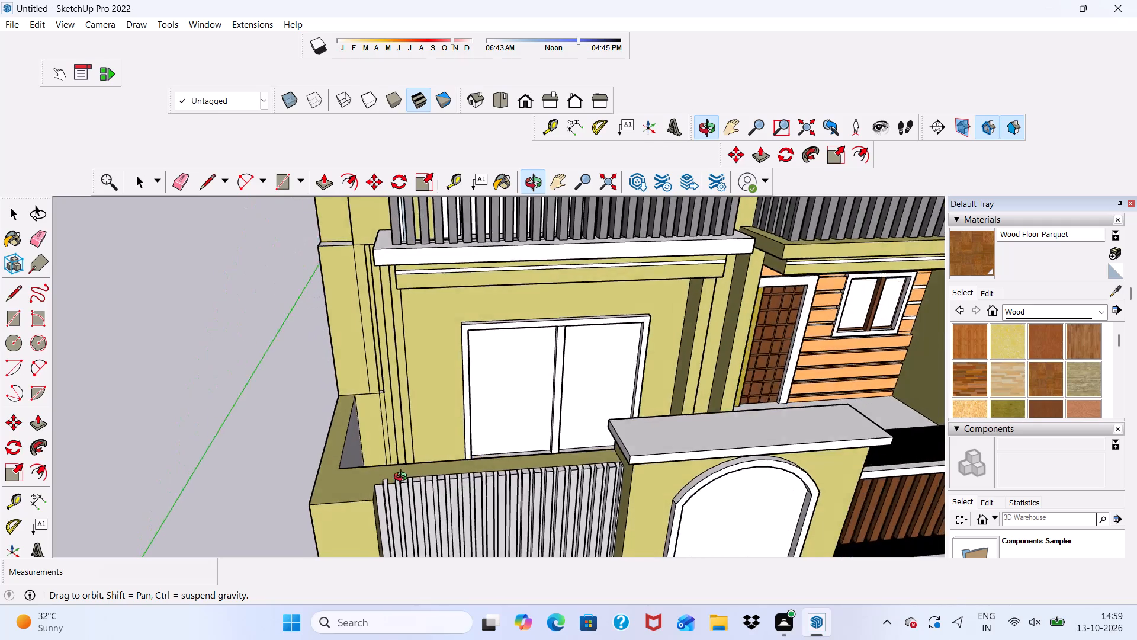
pyautogui.moveTo(403, 478); pyautogui.dragTo(363, 440, button='middle')
pyautogui.scroll(-6, 383, 429)
pyautogui.moveTo(538, 424); pyautogui.dragTo(548, 522, button='middle')
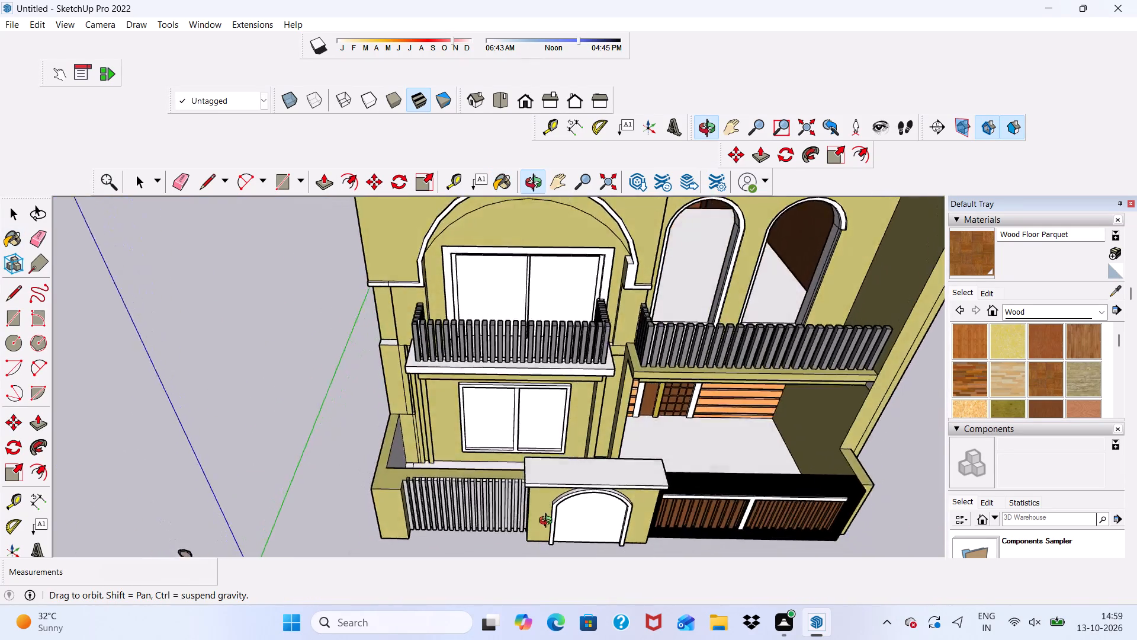
pyautogui.moveTo(548, 522); pyautogui.dragTo(477, 596, button='middle')
pyautogui.click(1096, 313)
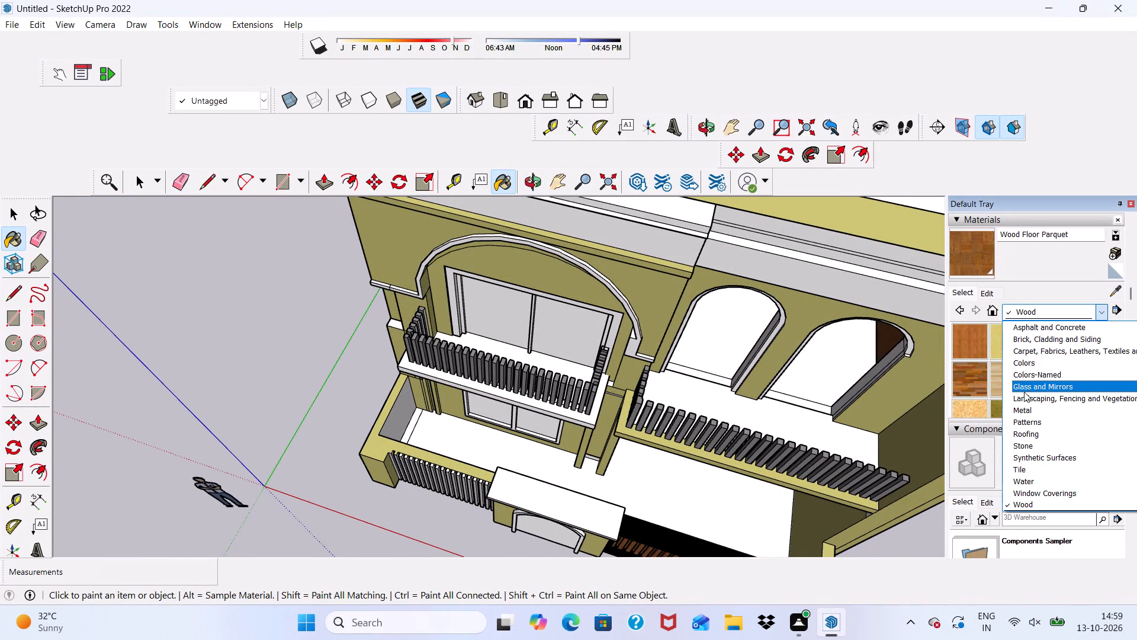
pyautogui.click(1022, 396)
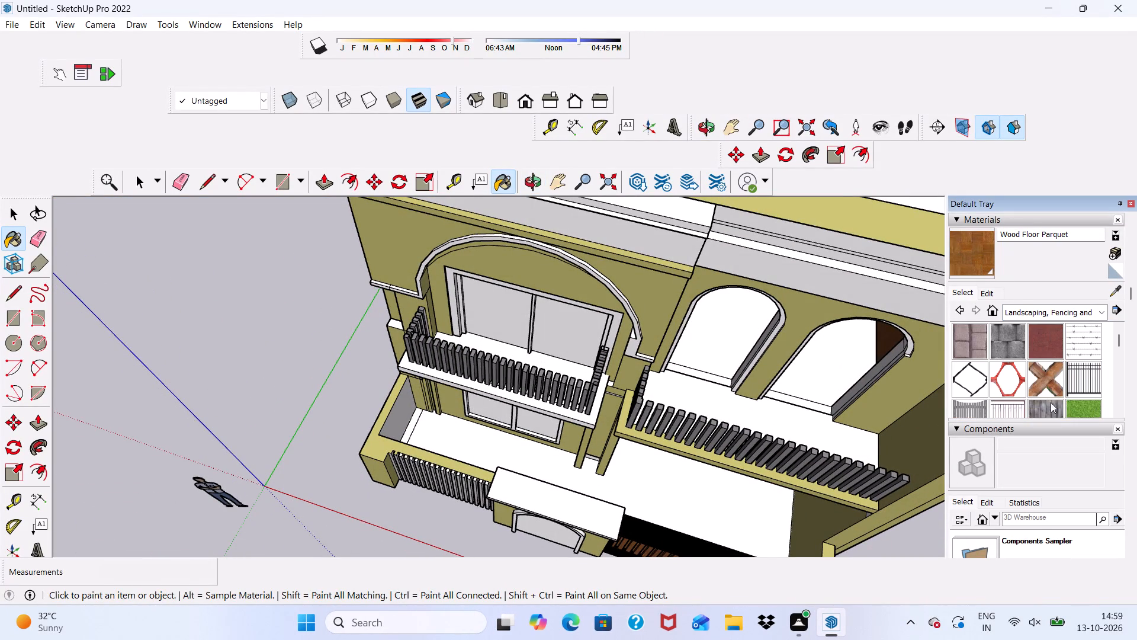
pyautogui.click(1075, 407)
pyautogui.scroll(5, 839, 414)
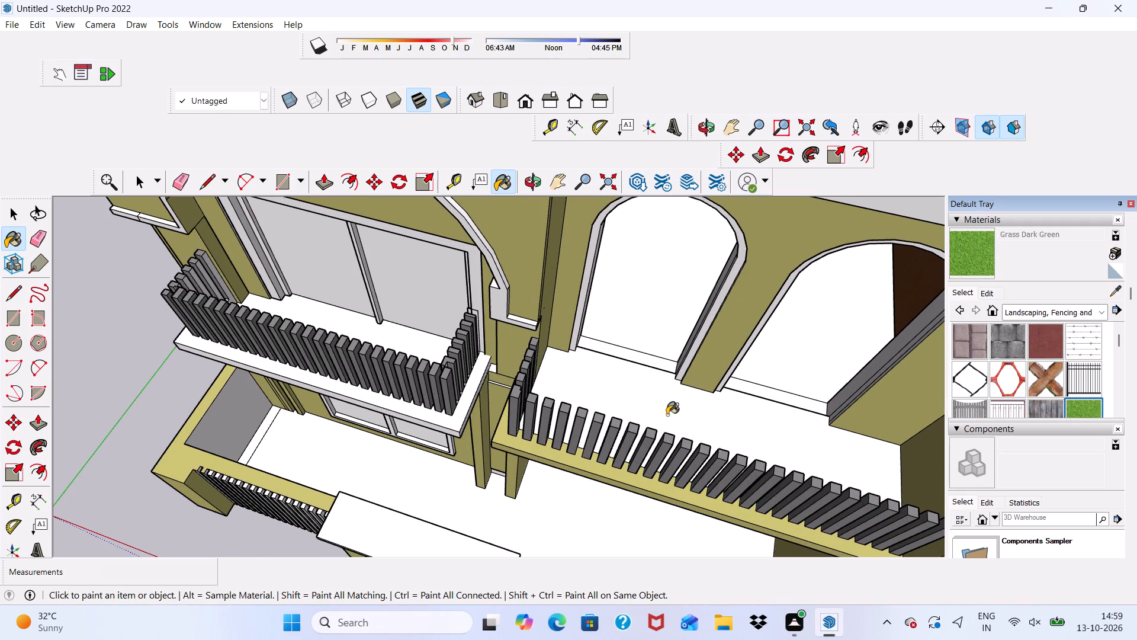
pyautogui.click(666, 415)
# Paint the floor of the smaller balcony outside the upper sliding window with Grass Dark Green.
pyautogui.scroll(-4, 666, 415)
pyautogui.scroll(4, 555, 462)
pyautogui.scroll(6, 403, 317)
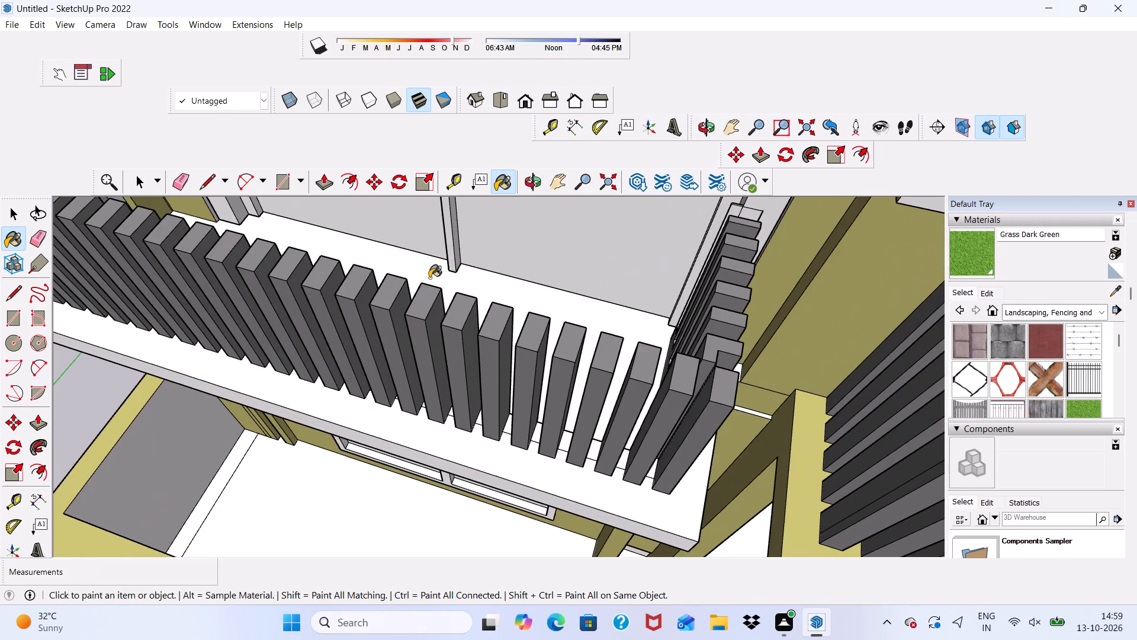
pyautogui.click(430, 277)
pyautogui.scroll(-6, 434, 335)
pyautogui.scroll(6, 473, 374)
pyautogui.scroll(-10, 473, 375)
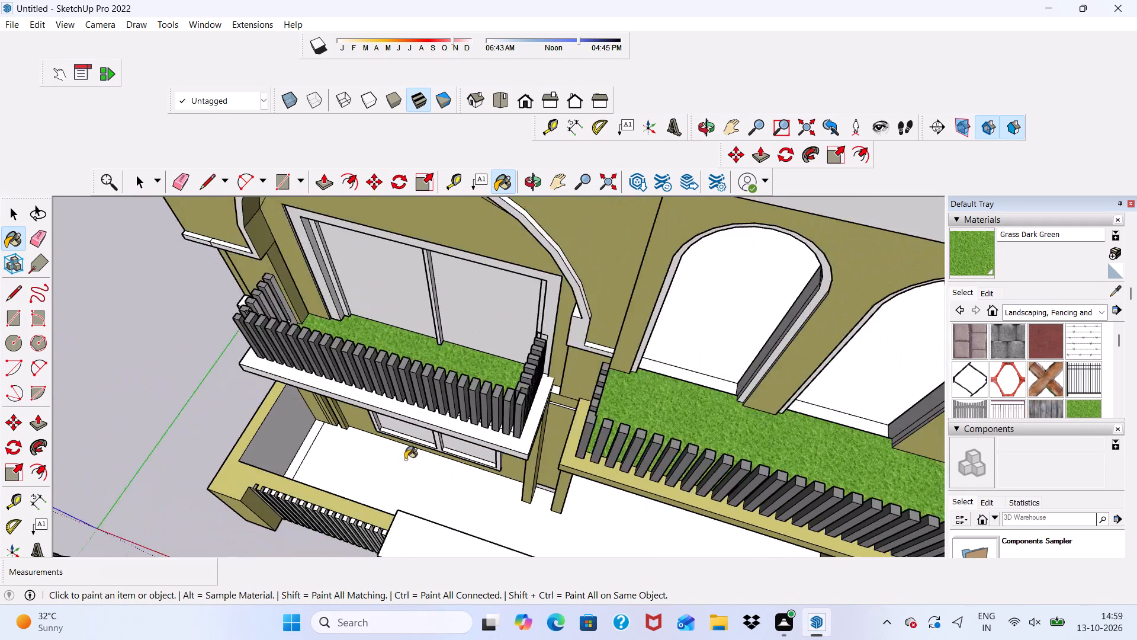
# Examine the balconies, roof, facade, porch and front boundary wall from several angles for surfaces still to colour.
pyautogui.scroll(-2, 405, 459)
pyautogui.moveTo(405, 459); pyautogui.dragTo(456, 396, button='middle')
pyautogui.scroll(1, 461, 399)
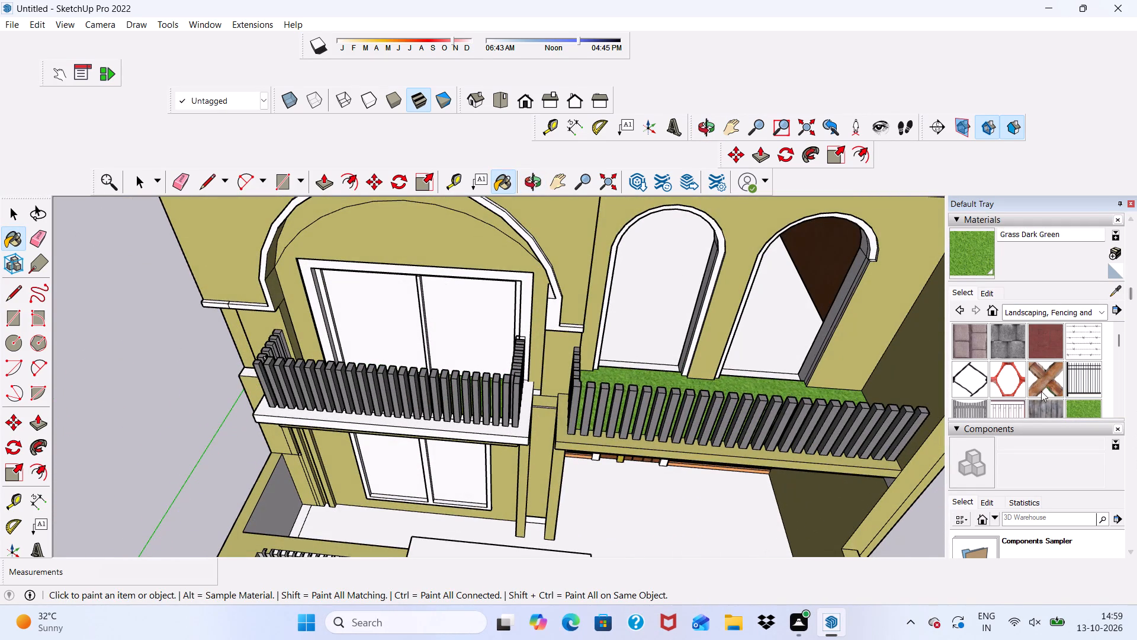
pyautogui.scroll(-2, 881, 441)
pyautogui.scroll(1, 879, 442)
pyautogui.scroll(-3, 829, 437)
pyautogui.scroll(1, 806, 447)
pyautogui.scroll(-5, 649, 455)
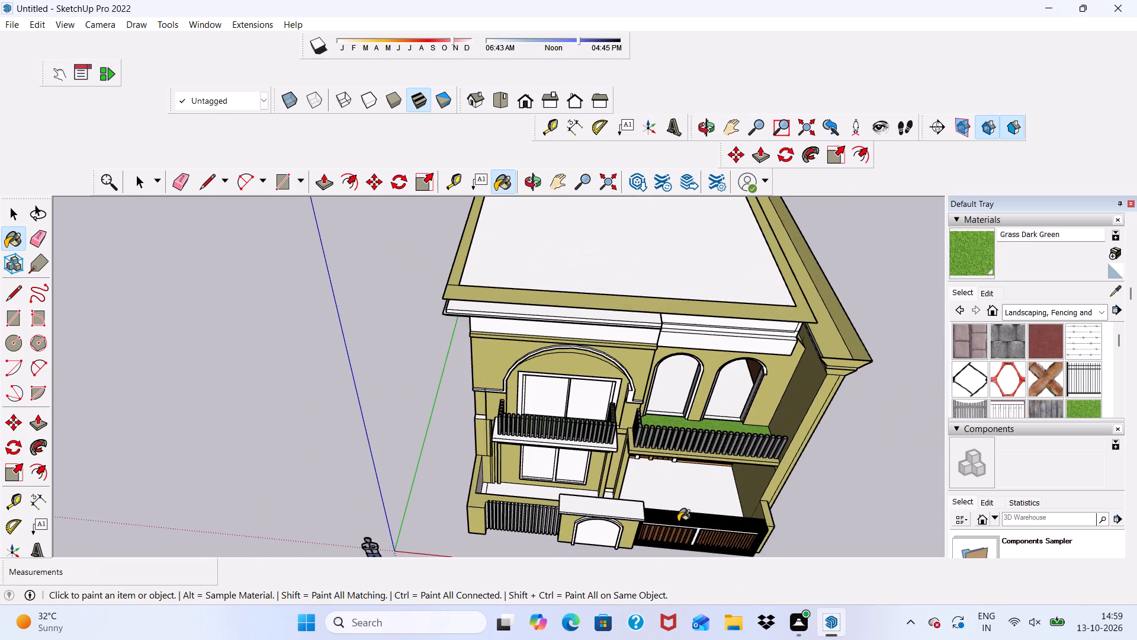
pyautogui.scroll(6, 682, 528)
pyautogui.scroll(-5, 673, 510)
pyautogui.moveTo(664, 493); pyautogui.dragTo(690, 456, button='middle')
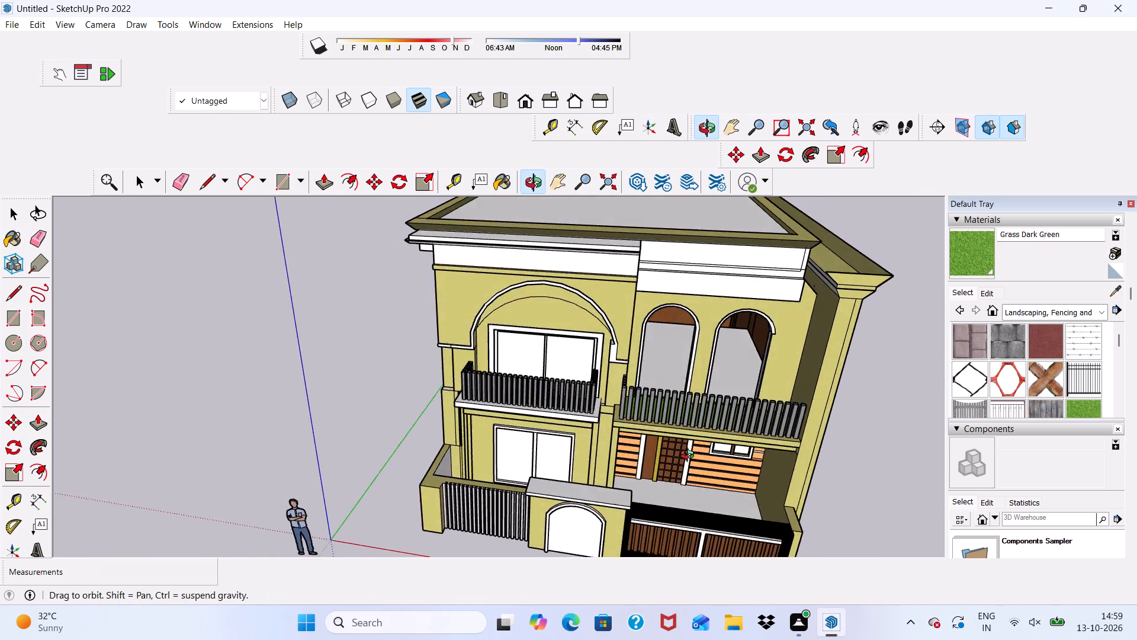
pyautogui.moveTo(690, 456); pyautogui.dragTo(639, 476, button='middle')
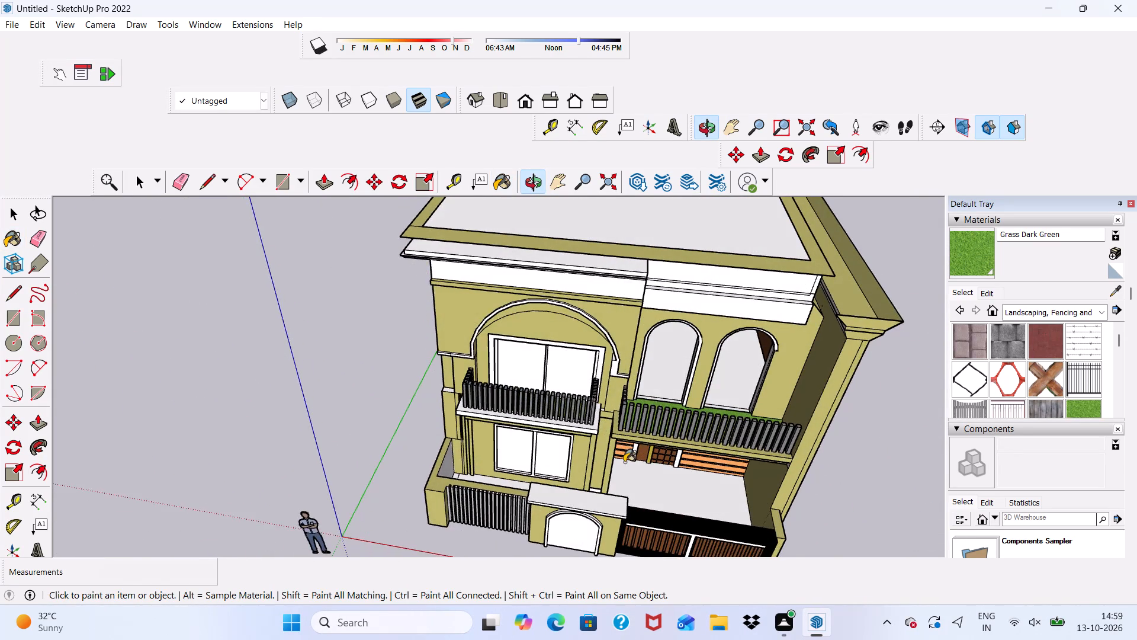
pyautogui.scroll(2, 624, 462)
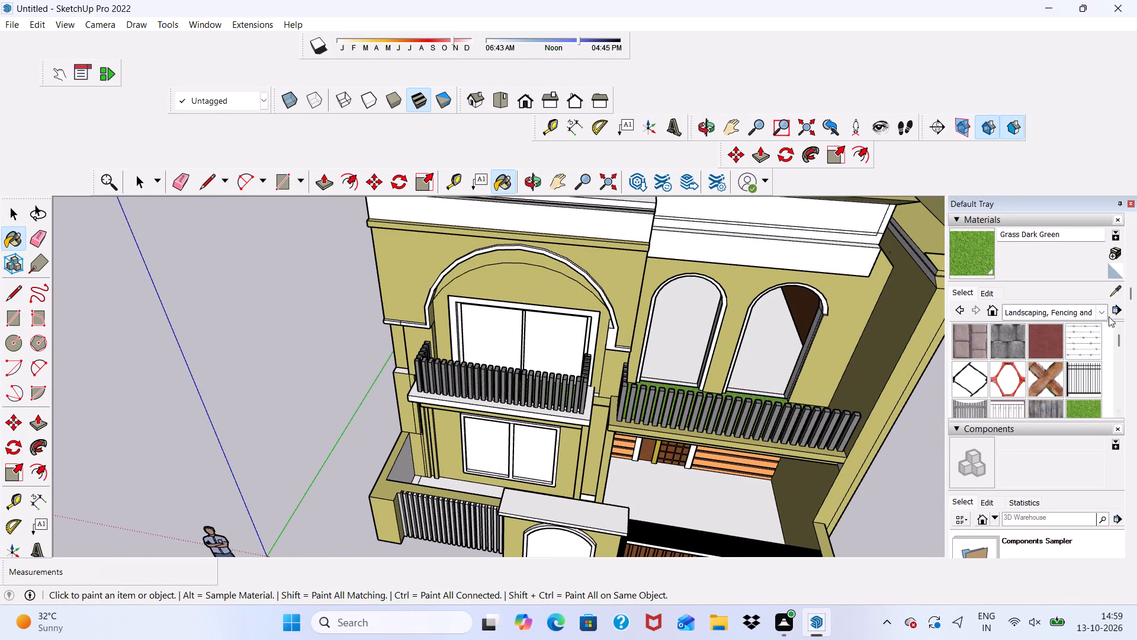
pyautogui.click(1103, 309)
pyautogui.scroll(-4, 742, 405)
pyautogui.moveTo(677, 407); pyautogui.dragTo(659, 321, button='middle')
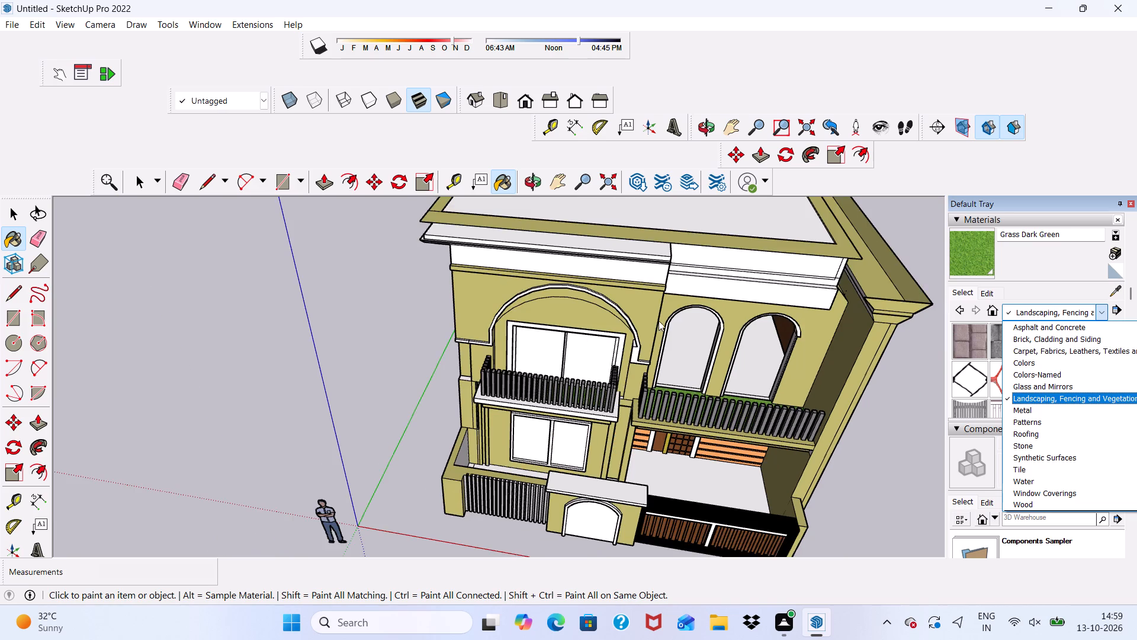
pyautogui.moveTo(659, 321); pyautogui.dragTo(698, 248, button='middle')
pyautogui.scroll(4, 669, 395)
pyautogui.moveTo(625, 428); pyautogui.dragTo(648, 251, button='middle')
pyautogui.scroll(-2, 640, 320)
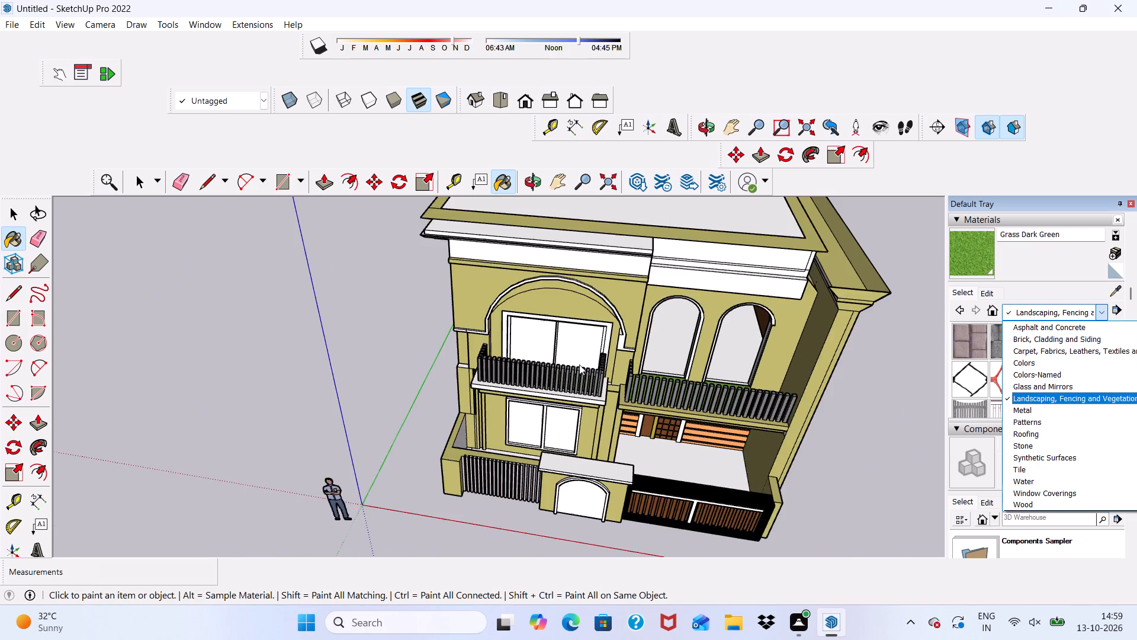
pyautogui.scroll(-8, 579, 364)
pyautogui.moveTo(495, 515); pyautogui.dragTo(534, 355, button='middle')
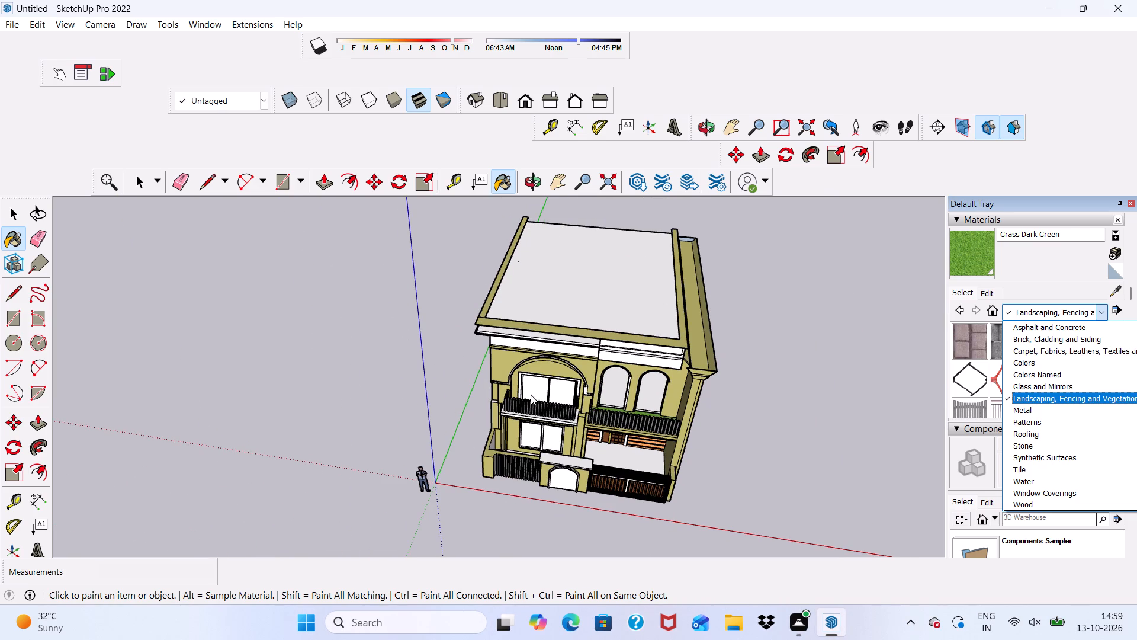
pyautogui.scroll(1, 842, 408)
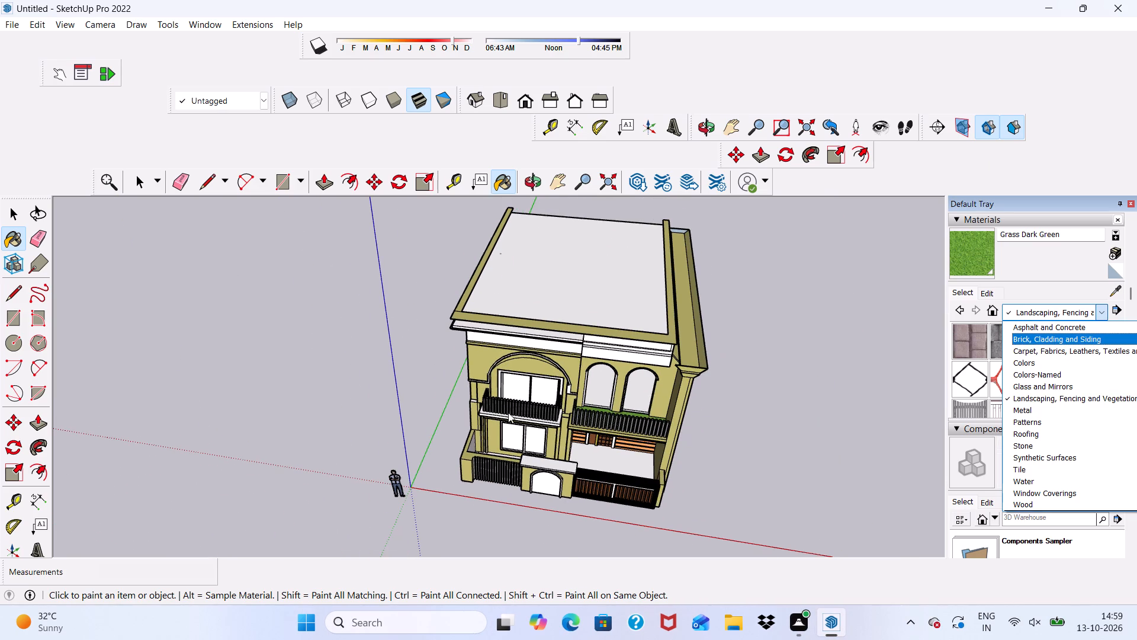
pyautogui.scroll(9, 572, 425)
pyautogui.scroll(-5, 599, 455)
pyautogui.moveTo(577, 460); pyautogui.dragTo(927, 409, button='middle')
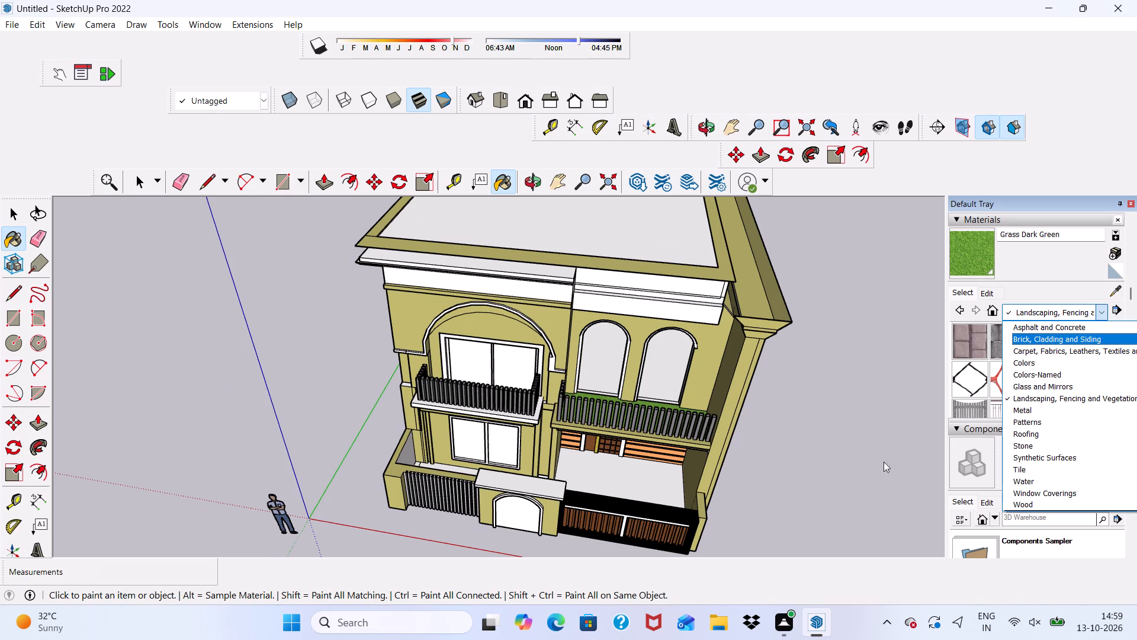
pyautogui.scroll(1, 198, 400)
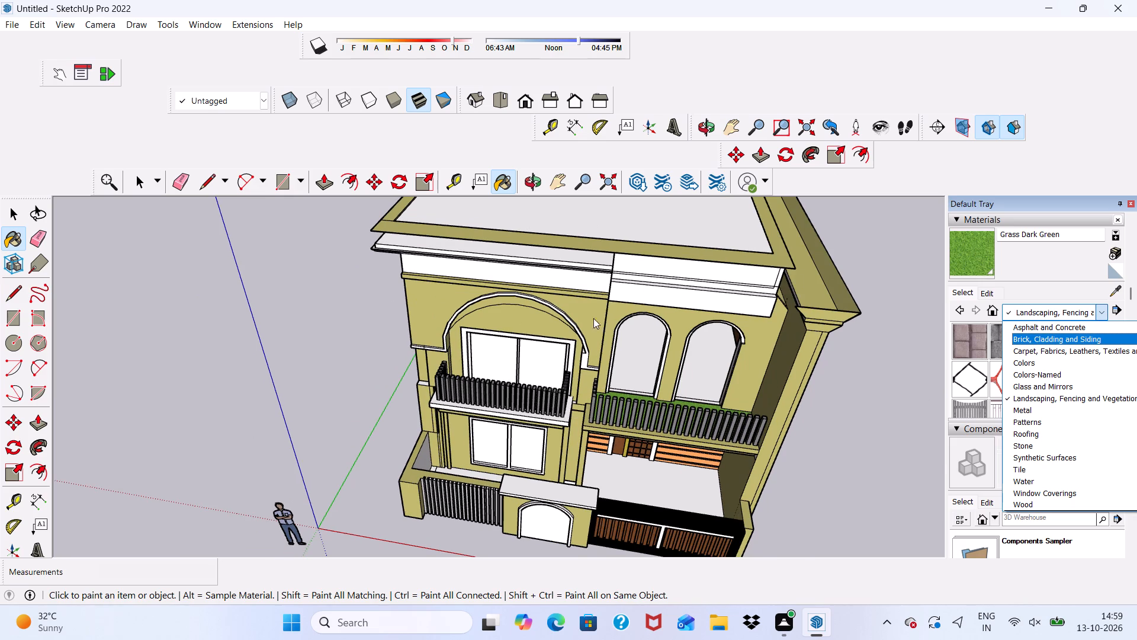
pyautogui.scroll(-2, 523, 334)
pyautogui.moveTo(521, 338); pyautogui.dragTo(711, 318, button='middle')
pyautogui.scroll(2, 733, 346)
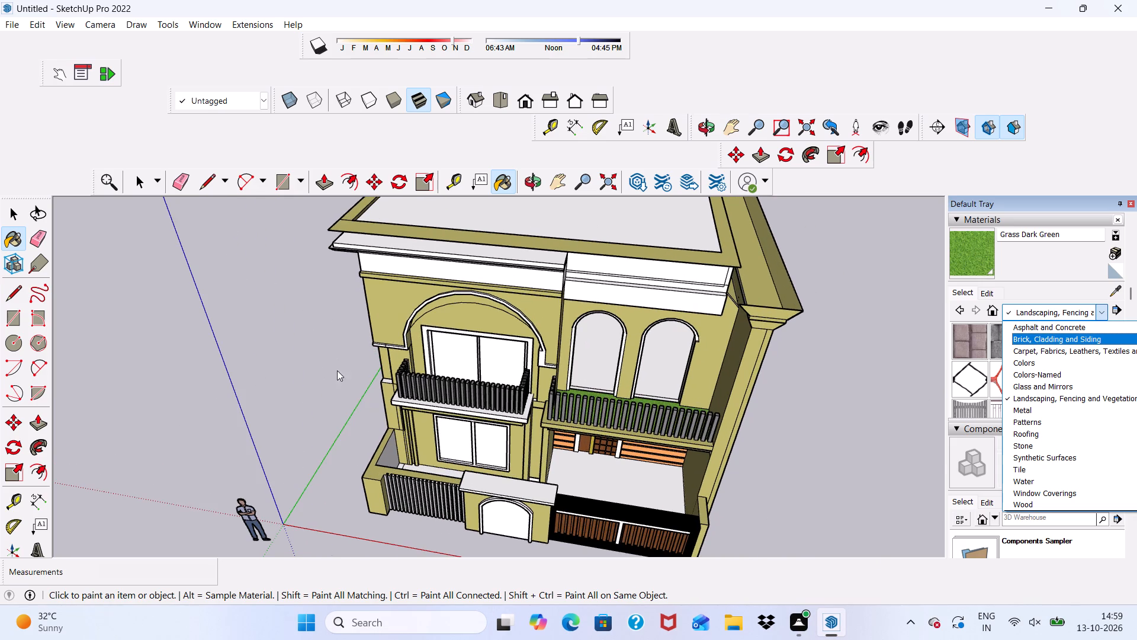
pyautogui.scroll(-1, 359, 402)
pyautogui.moveTo(359, 401); pyautogui.dragTo(447, 388, button='middle')
pyautogui.scroll(2, 447, 388)
pyautogui.scroll(-5, 441, 393)
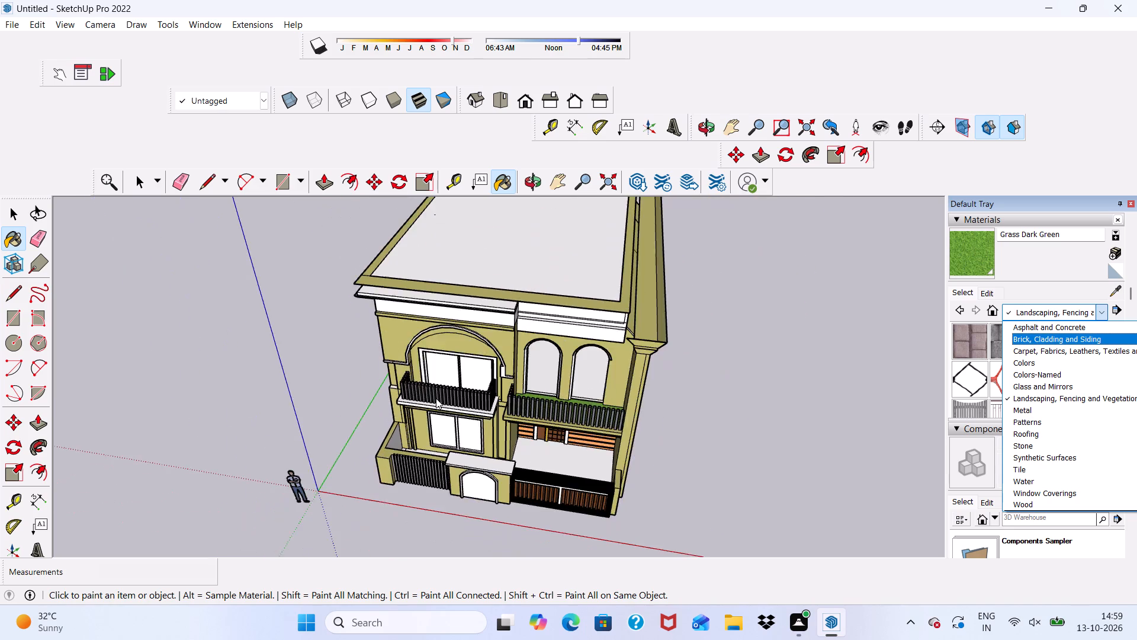
pyautogui.scroll(16, 388, 430)
pyautogui.scroll(-1, 263, 464)
pyautogui.moveTo(437, 437); pyautogui.dragTo(444, 432, button='middle')
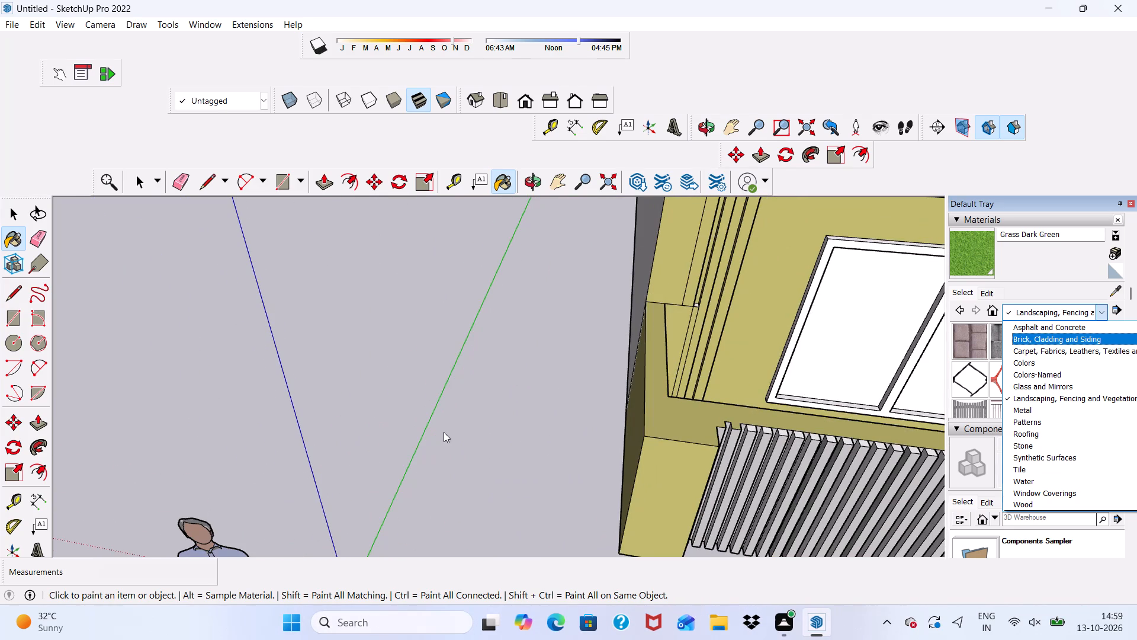
pyautogui.moveTo(444, 432); pyautogui.dragTo(560, 377, button='middle')
pyautogui.click(532, 180)
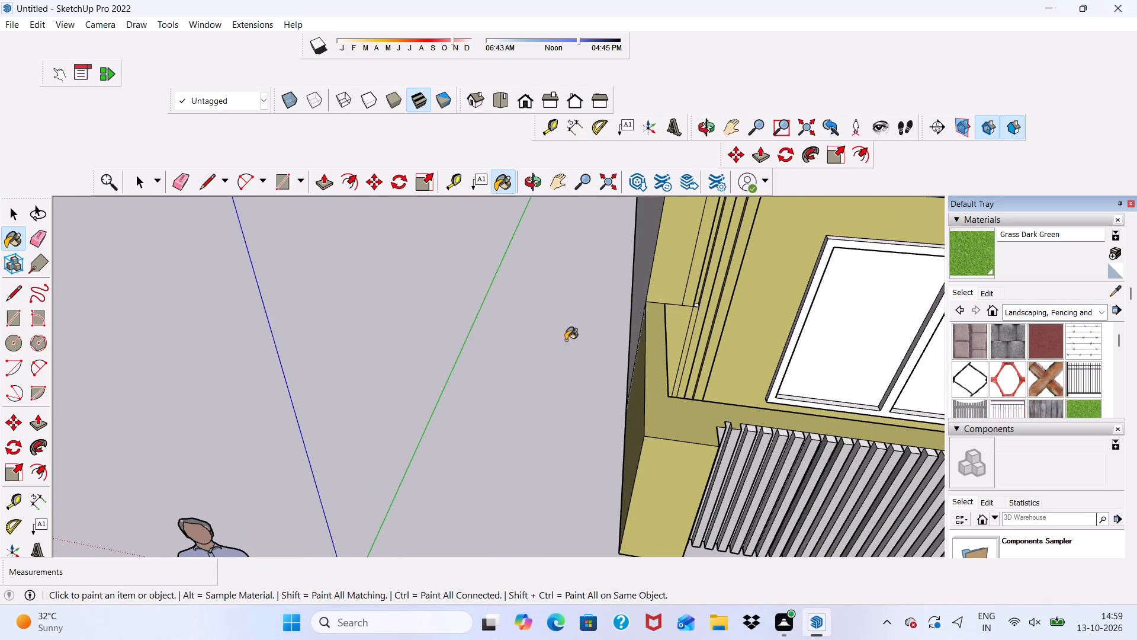
pyautogui.moveTo(580, 375); pyautogui.dragTo(702, 295, button='middle')
pyautogui.scroll(-1, 678, 254)
pyautogui.scroll(-6, 612, 284)
pyautogui.scroll(3, 778, 308)
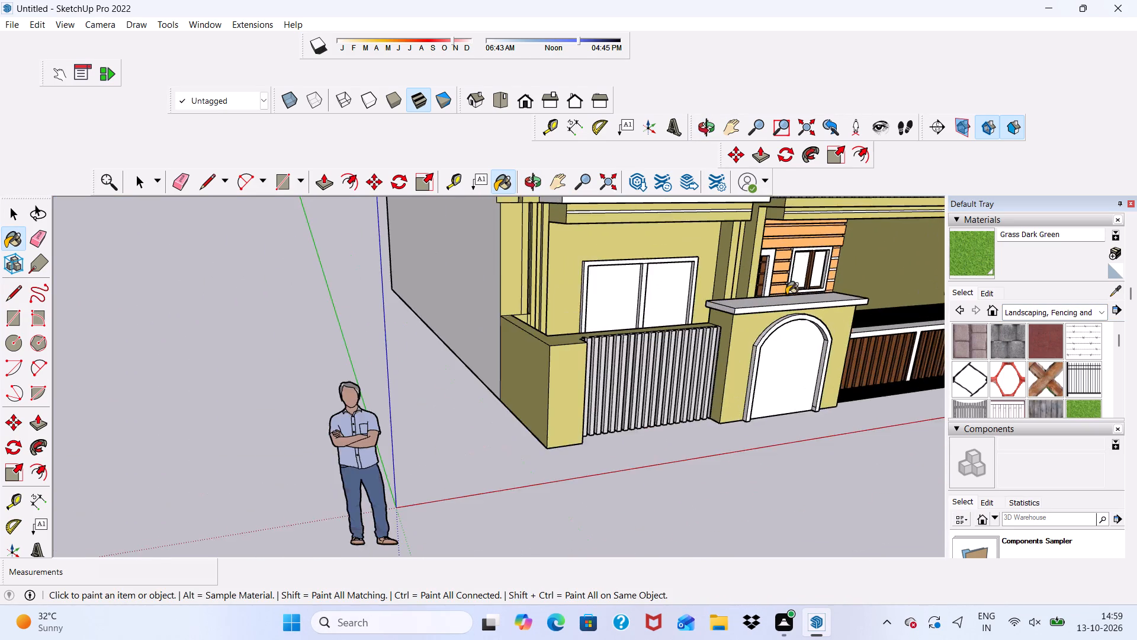
pyautogui.scroll(7, 786, 295)
pyautogui.scroll(-7, 615, 288)
pyautogui.moveTo(743, 393); pyautogui.dragTo(600, 362, button='middle')
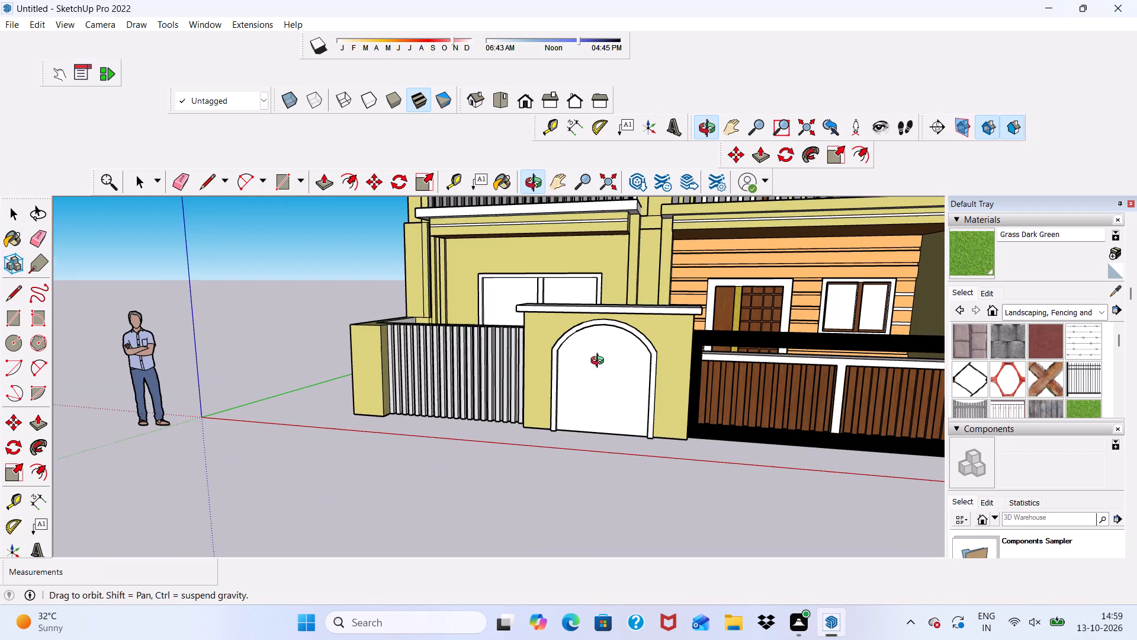
pyautogui.moveTo(600, 362); pyautogui.dragTo(647, 357, button='middle')
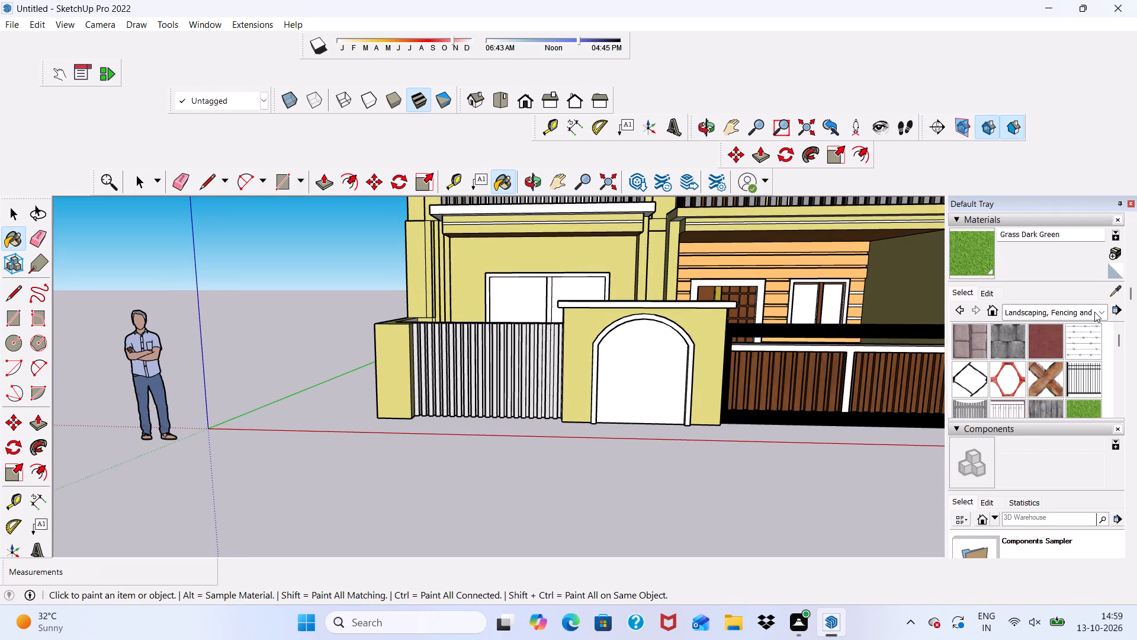
# Paint the front and top faces of the ledge below the smaller balcony's railing with the named colour DarkKhaki.
pyautogui.click(1094, 312)
pyautogui.click(1032, 370)
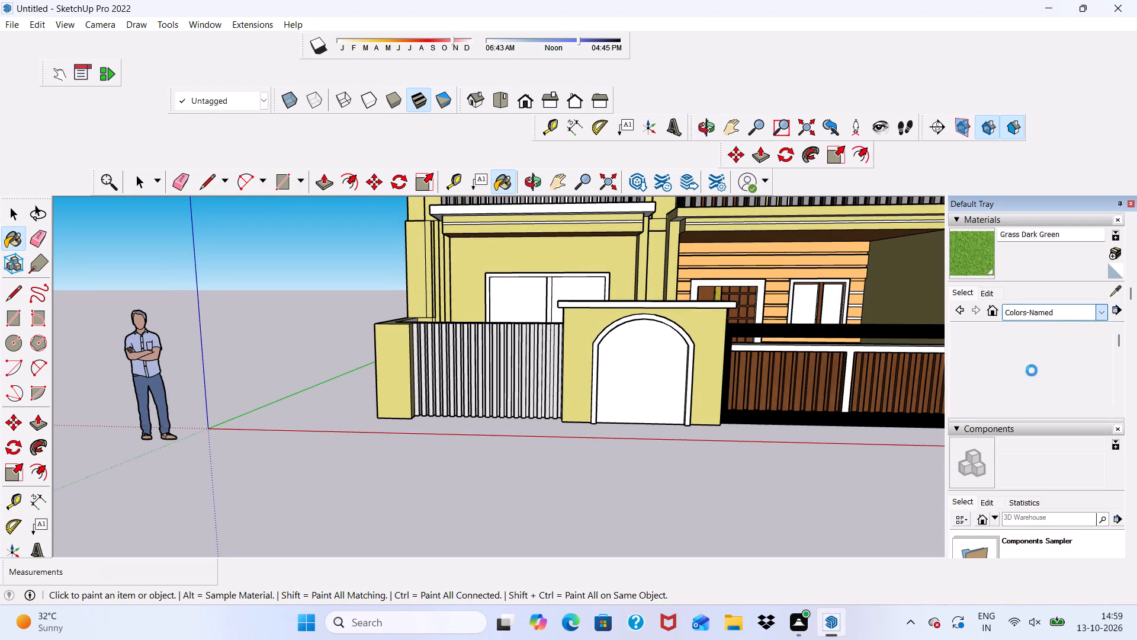
pyautogui.scroll(-5, 1025, 365)
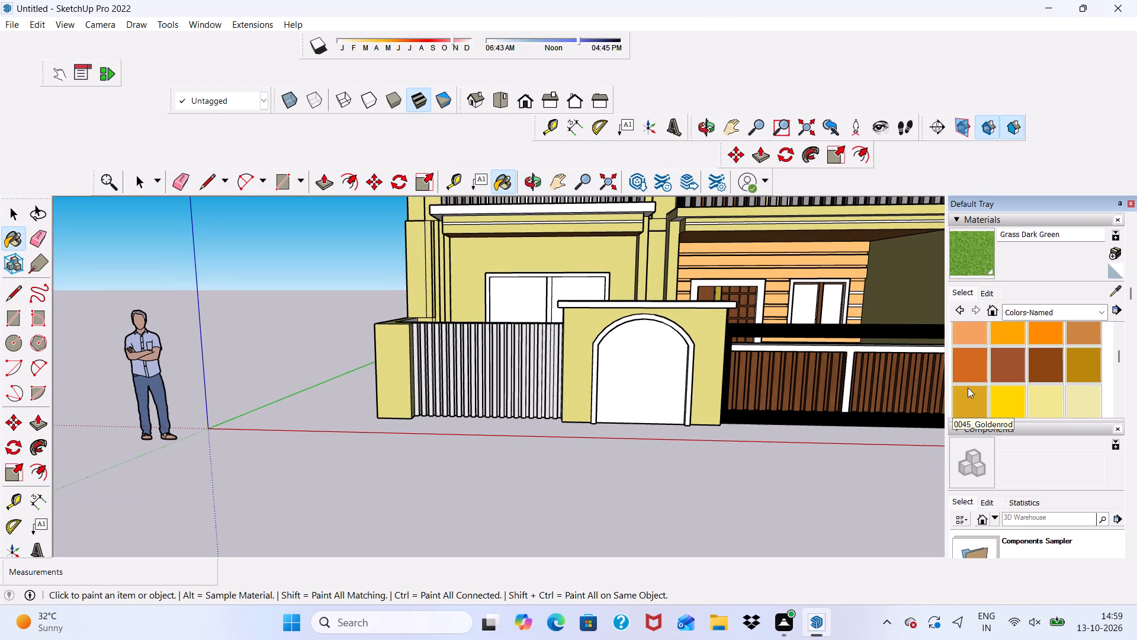
pyautogui.scroll(-2, 968, 388)
pyautogui.click(964, 383)
pyautogui.scroll(3, 693, 428)
pyautogui.scroll(2, 551, 335)
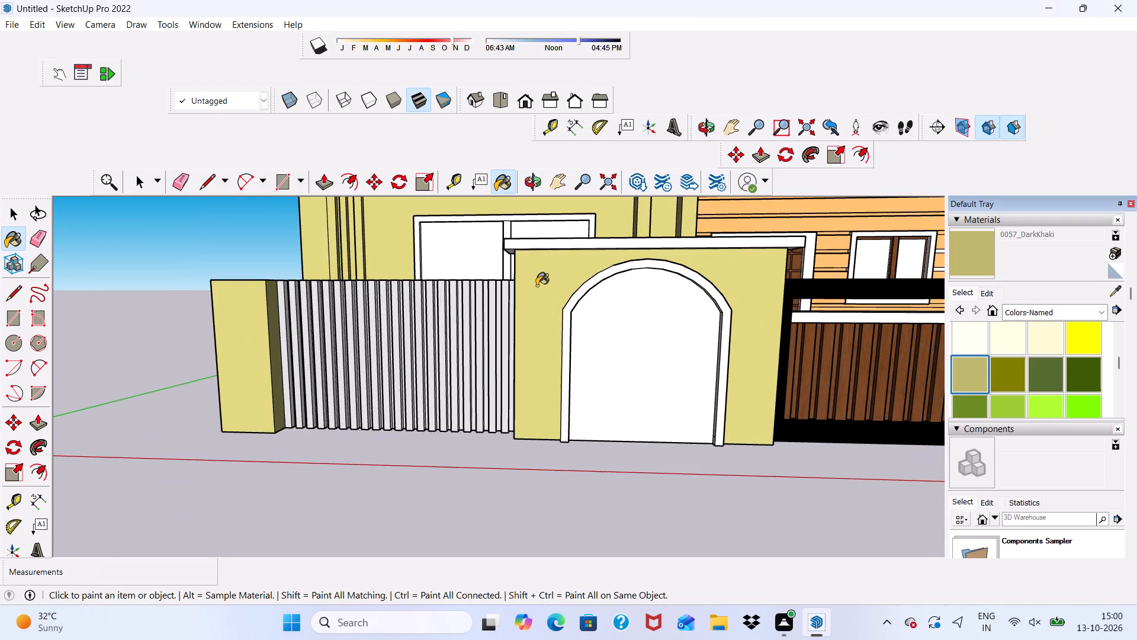
pyautogui.scroll(4, 534, 265)
pyautogui.scroll(-8, 537, 263)
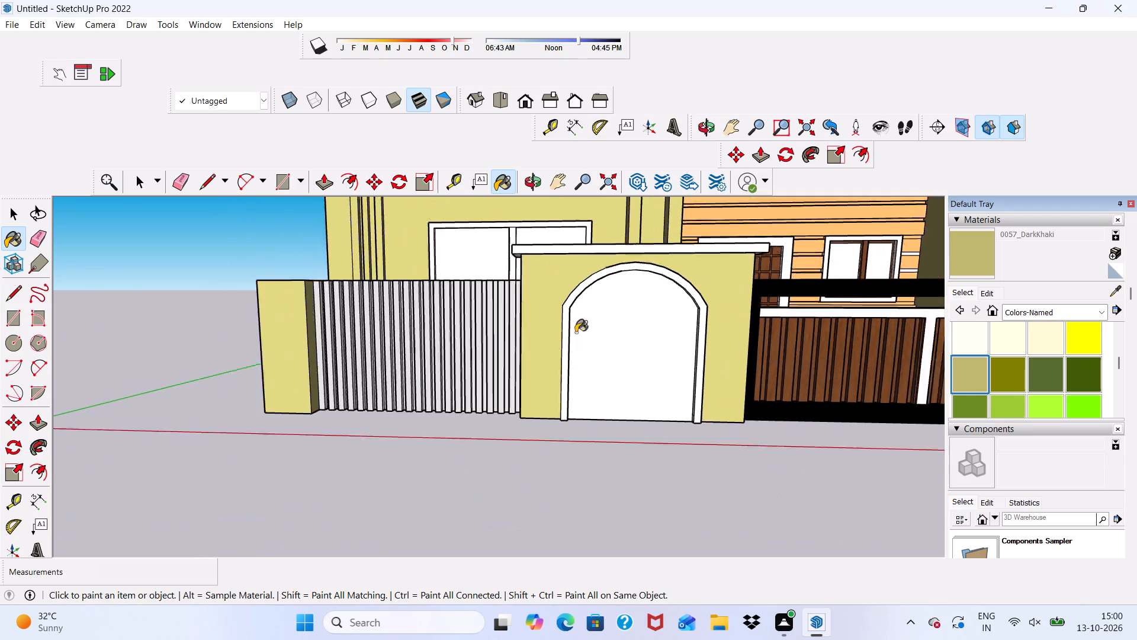
pyautogui.scroll(-2, 576, 332)
pyautogui.scroll(2, 575, 257)
pyautogui.scroll(-11, 575, 257)
pyautogui.scroll(4, 579, 357)
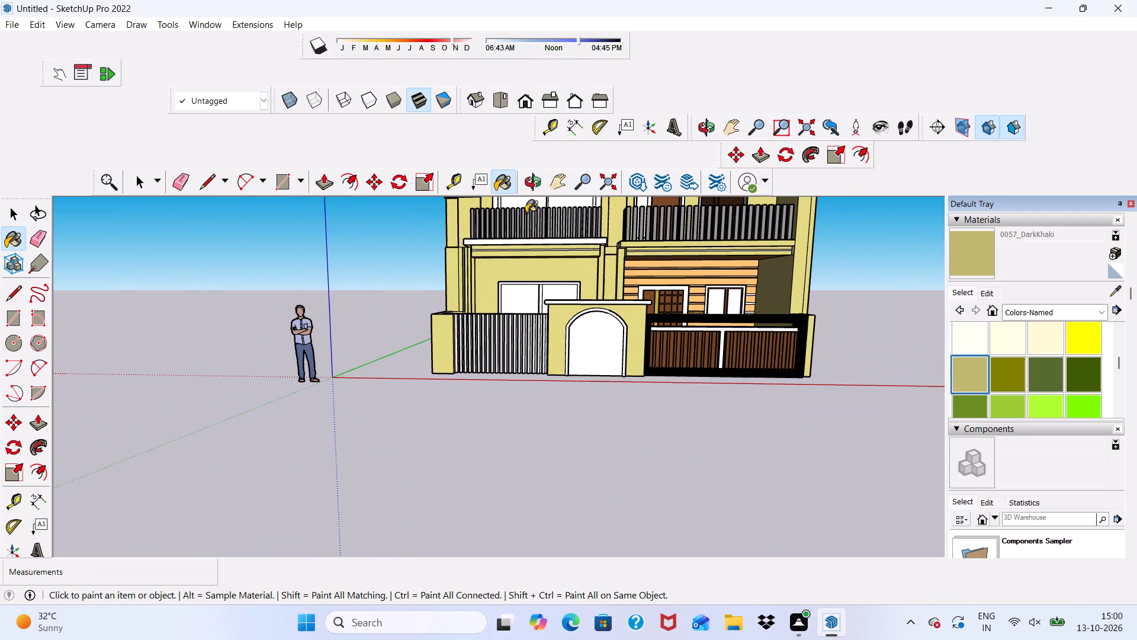
pyautogui.scroll(3, 526, 213)
pyautogui.scroll(-5, 524, 271)
pyautogui.scroll(7, 515, 275)
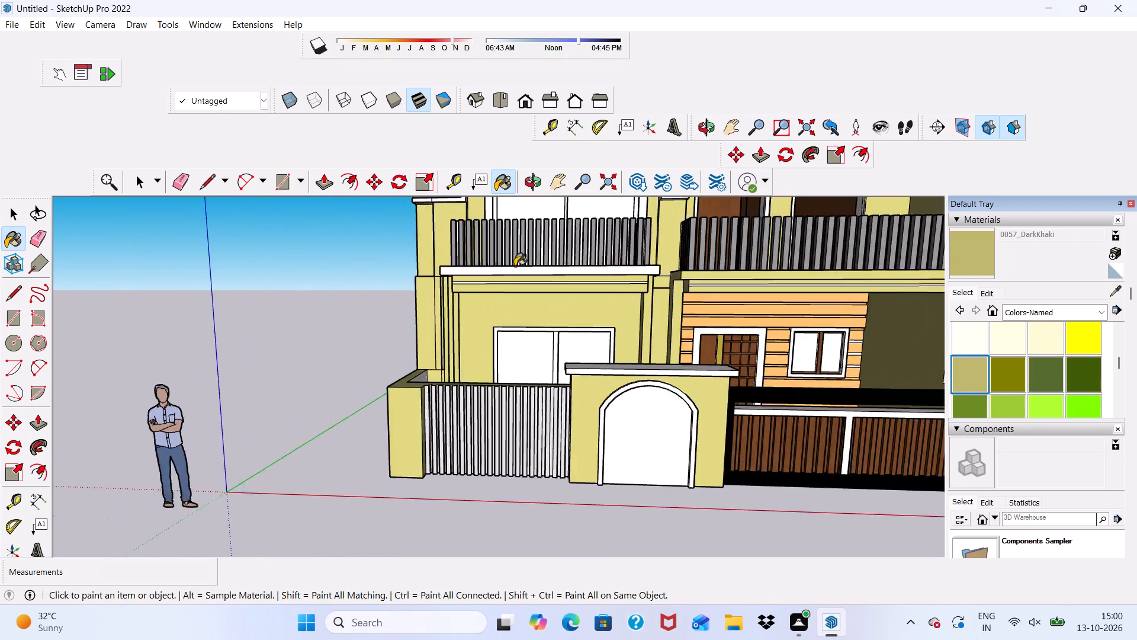
pyautogui.scroll(9, 515, 266)
pyautogui.click(508, 275)
pyautogui.moveTo(508, 275); pyautogui.dragTo(573, 395, button='middle')
pyautogui.scroll(4, 534, 363)
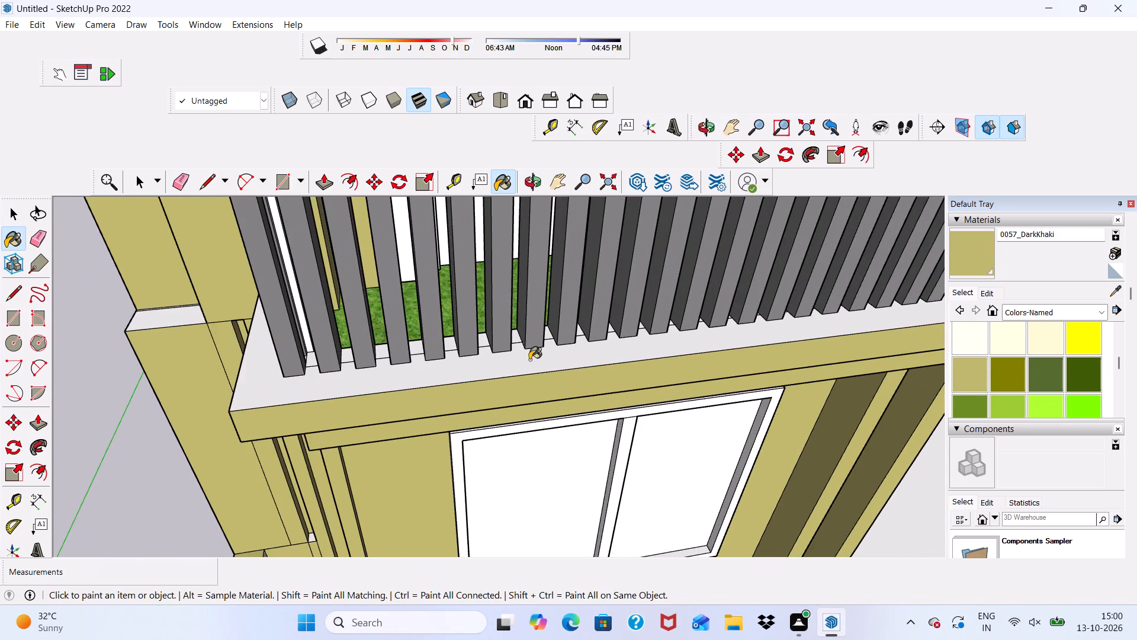
pyautogui.click(528, 355)
# Paint the small white ledge on top of the side pilaster beside the smaller balcony with DarkKhaki.
pyautogui.scroll(4, 409, 372)
pyautogui.scroll(-11, 290, 342)
pyautogui.scroll(5, 227, 315)
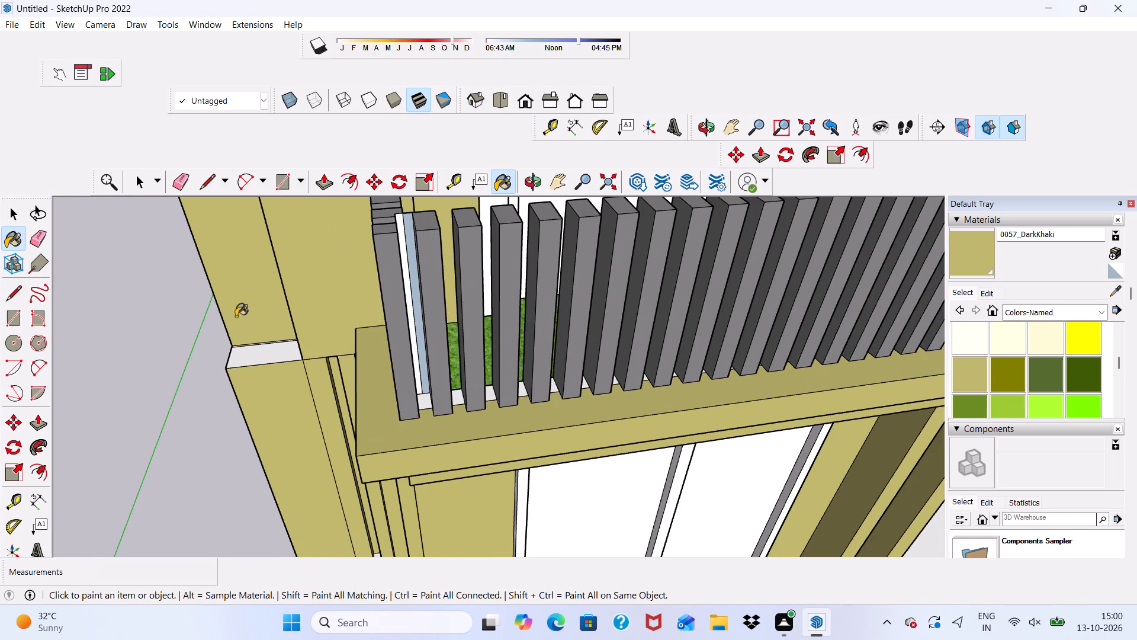
pyautogui.click(247, 354)
# Paint the remaining white face of the boundary wall post at the far end of the wooden gate with DarkKhaki.
pyautogui.scroll(-18, 257, 354)
pyautogui.moveTo(489, 377); pyautogui.dragTo(479, 278, button='middle')
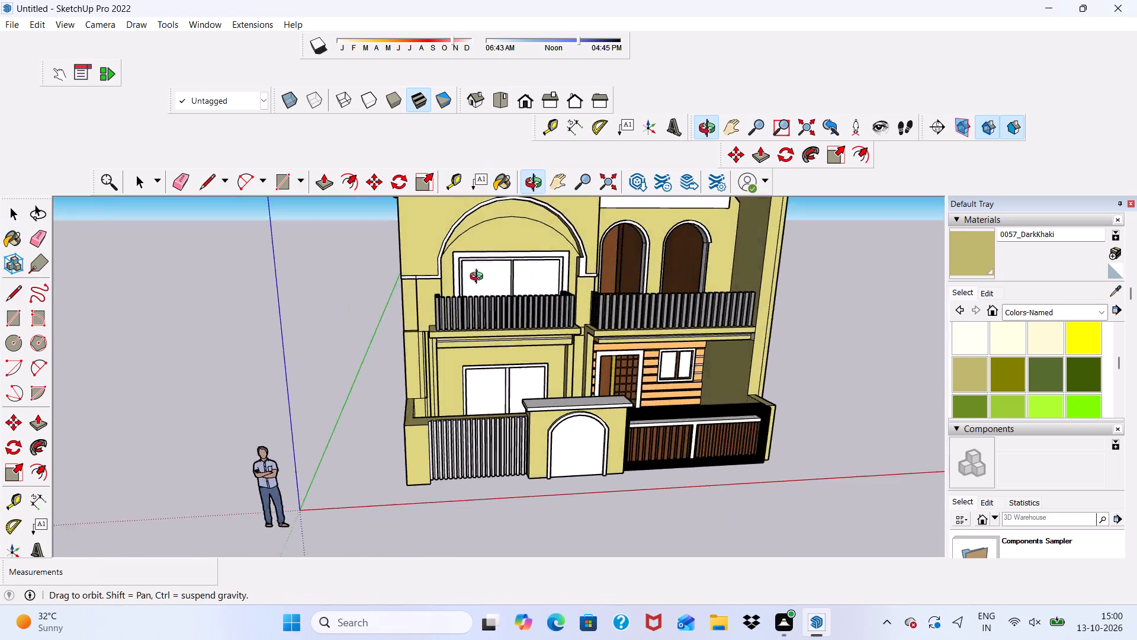
pyautogui.moveTo(479, 278); pyautogui.dragTo(214, 467, button='middle')
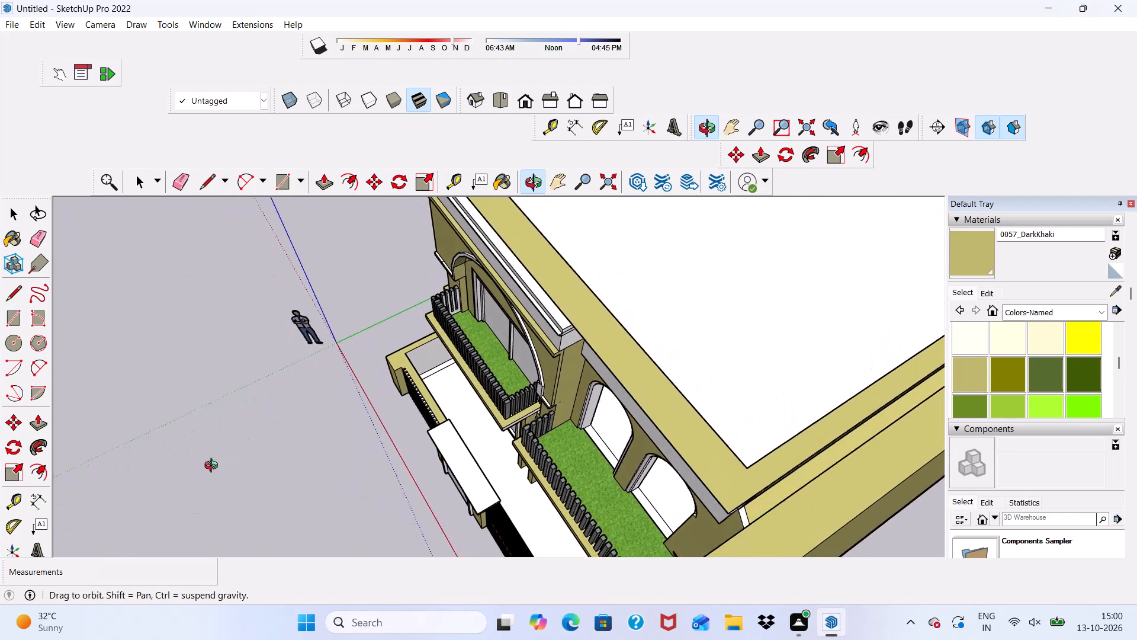
pyautogui.moveTo(214, 467); pyautogui.dragTo(429, 280, button='middle')
pyautogui.scroll(-5, 557, 262)
pyautogui.scroll(4, 593, 414)
pyautogui.moveTo(609, 411); pyautogui.dragTo(555, 398, button='middle')
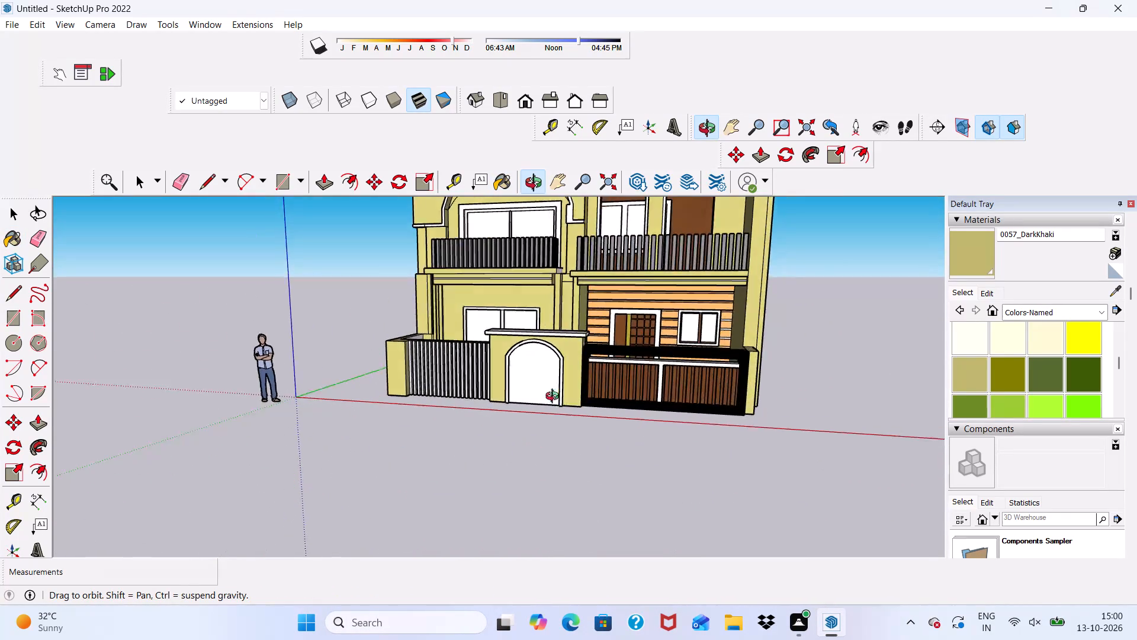
pyautogui.moveTo(555, 398); pyautogui.dragTo(368, 405, button='middle')
pyautogui.scroll(5, 462, 415)
pyautogui.scroll(5, 720, 391)
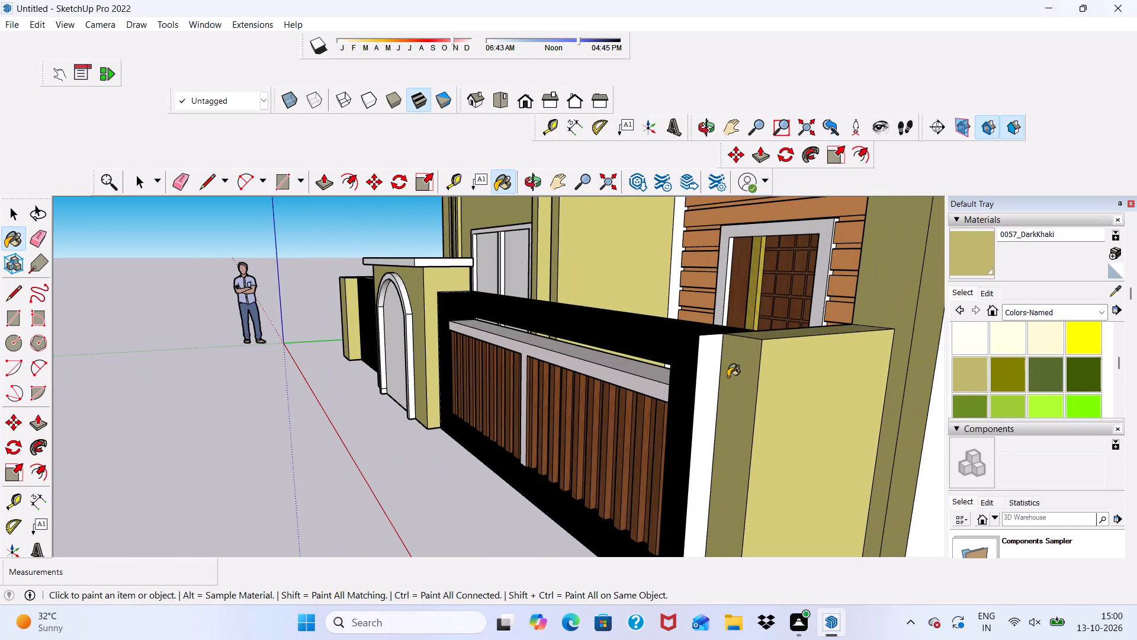
pyautogui.click(706, 380)
# Examine the house's front elevation, including the standard front view, for surfaces still to colour.
pyautogui.scroll(-6, 723, 376)
pyautogui.moveTo(680, 388); pyautogui.dragTo(893, 350, button='middle')
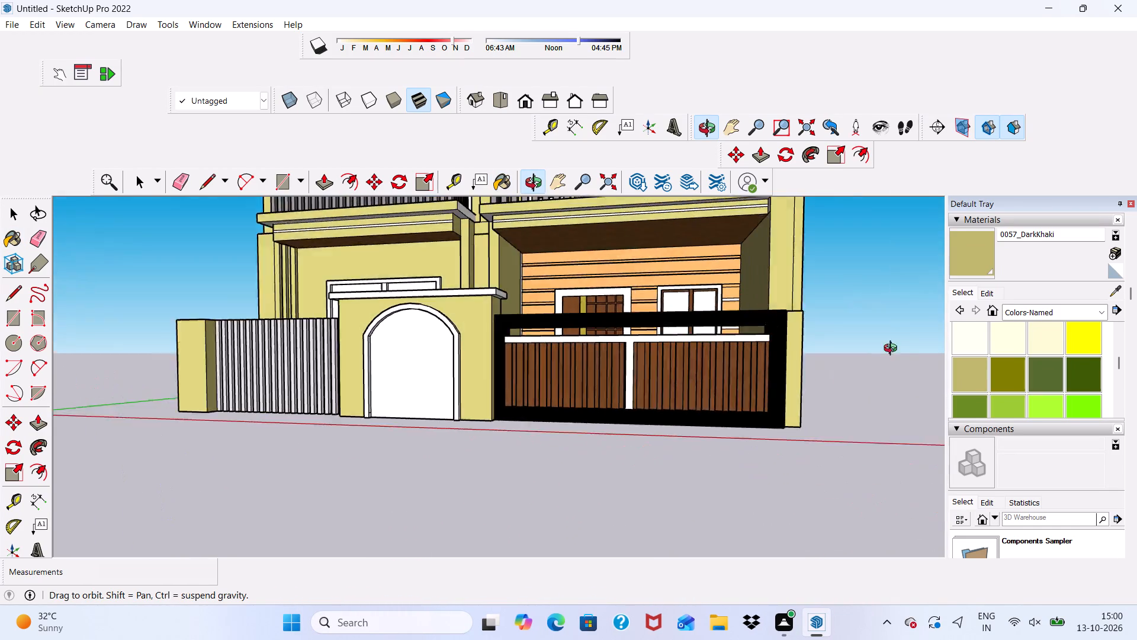
pyautogui.moveTo(893, 350); pyautogui.dragTo(917, 359, button='middle')
pyautogui.scroll(4, 746, 353)
pyautogui.scroll(-5, 746, 353)
pyautogui.scroll(-5, 788, 313)
pyautogui.scroll(1, 787, 339)
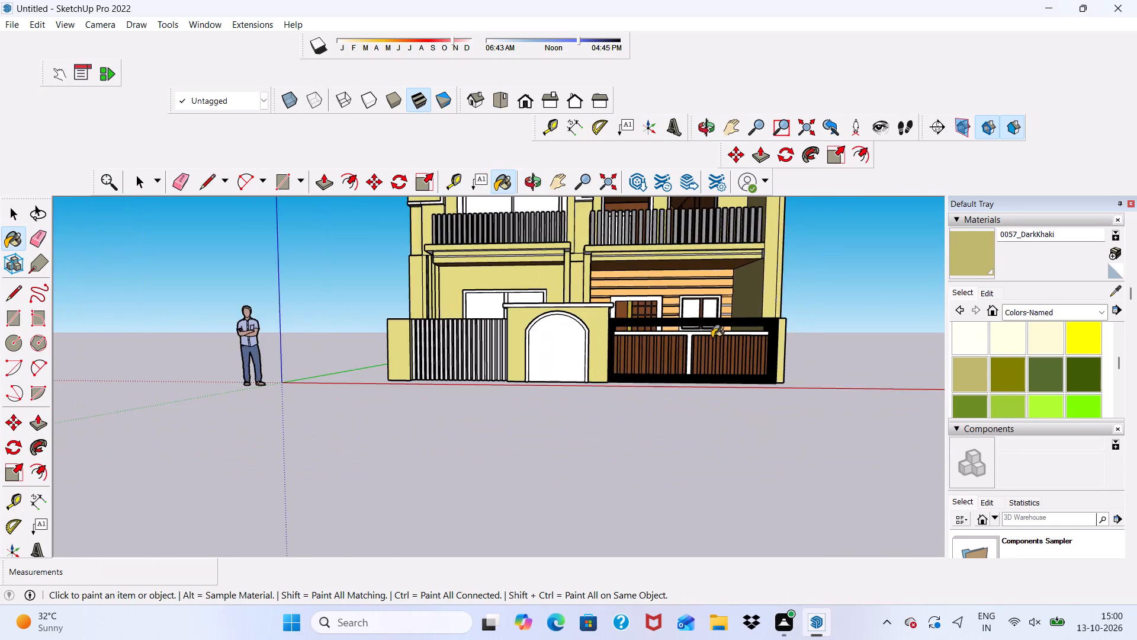
pyautogui.scroll(-4, 700, 335)
pyautogui.scroll(5, 675, 414)
pyautogui.scroll(-10, 674, 412)
pyautogui.scroll(12, 654, 313)
pyautogui.click(525, 98)
pyautogui.scroll(-2, 610, 367)
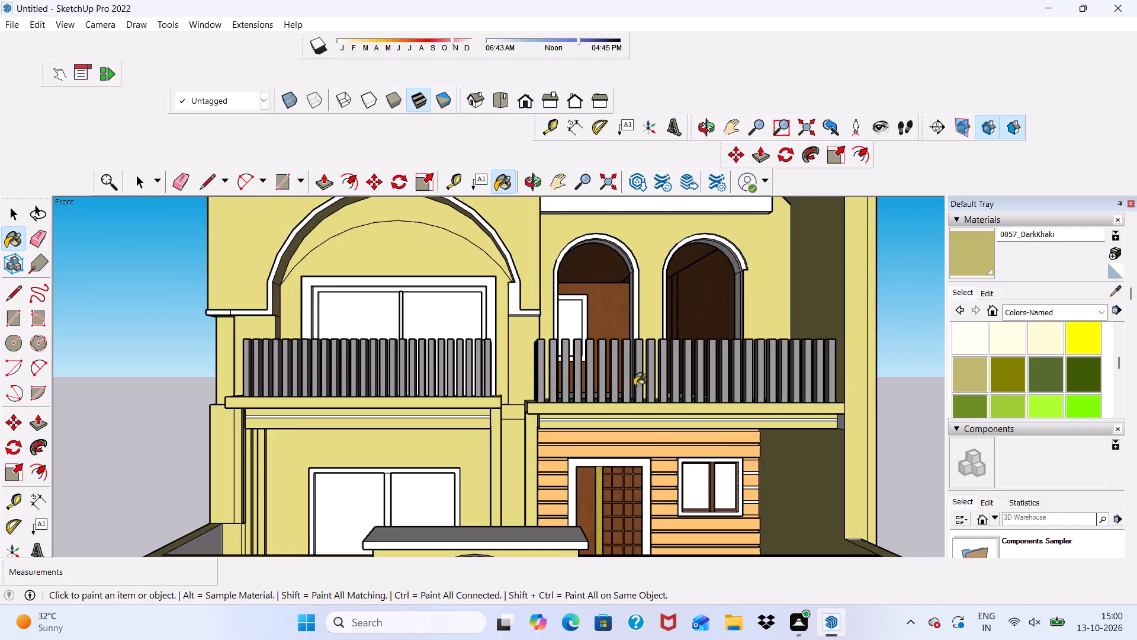
pyautogui.scroll(-7, 634, 386)
pyautogui.scroll(3, 595, 361)
pyautogui.scroll(-2, 595, 361)
pyautogui.scroll(-4, 580, 412)
pyautogui.scroll(5, 572, 468)
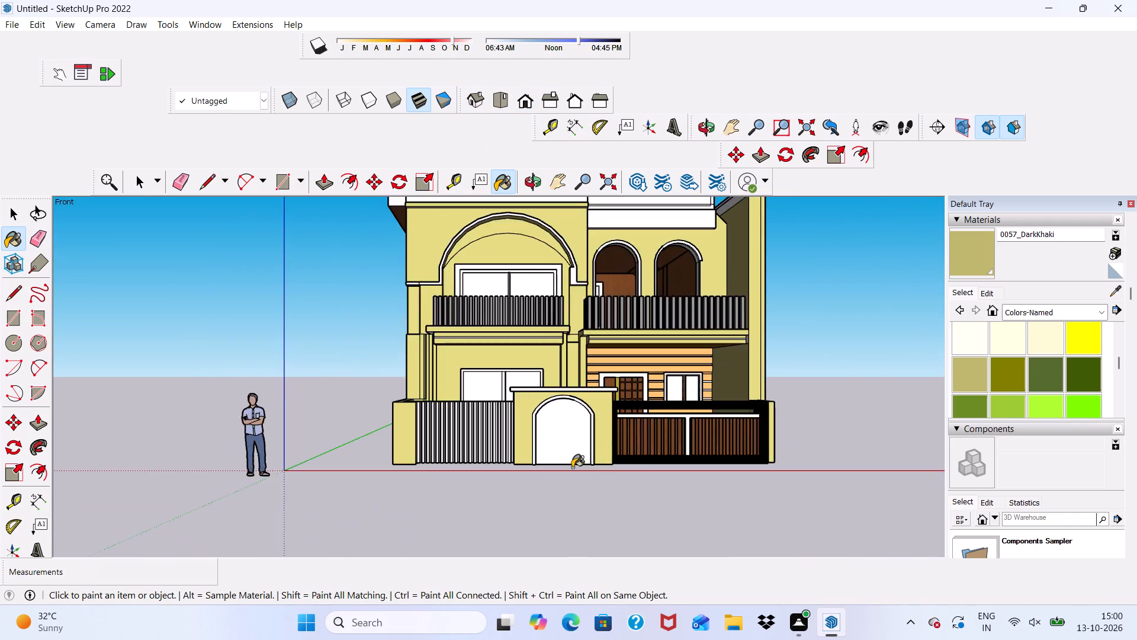
pyautogui.scroll(-3, 572, 468)
pyautogui.scroll(1, 573, 479)
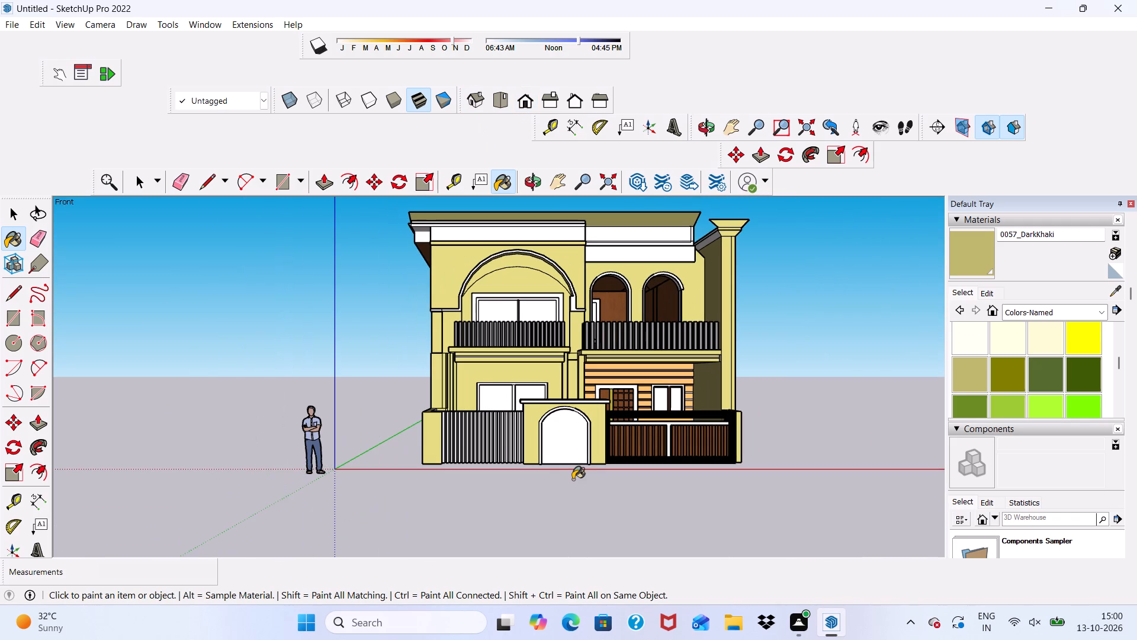
pyautogui.scroll(2, 936, 416)
# Paint both panes of the porch window beside the door with the Translucent Glass Gray material.
pyautogui.click(1103, 307)
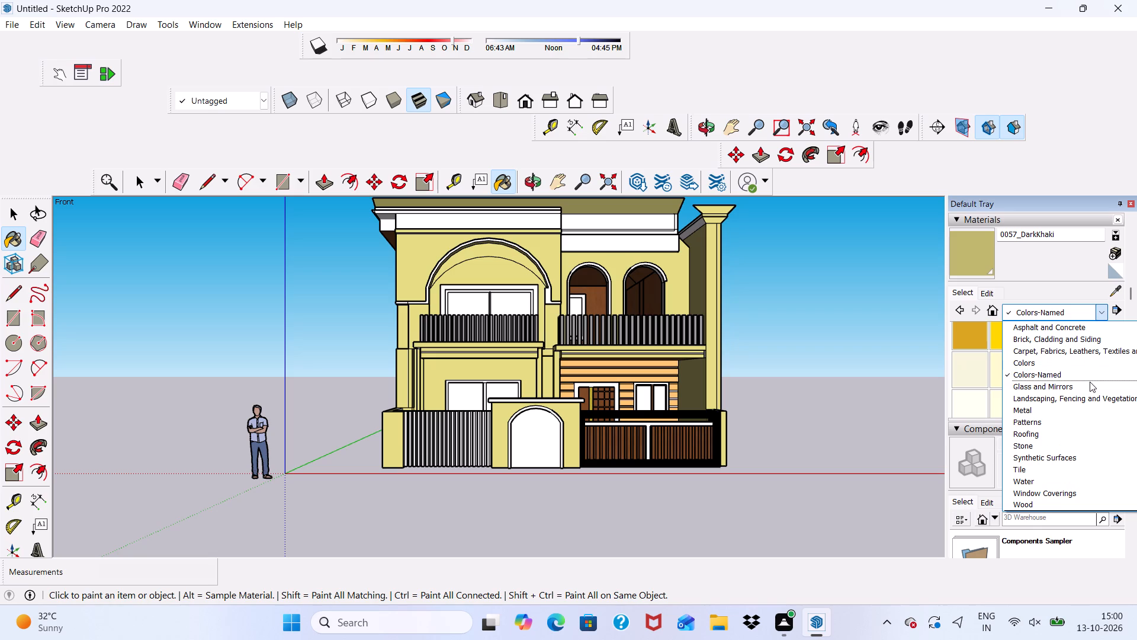
pyautogui.click(1091, 383)
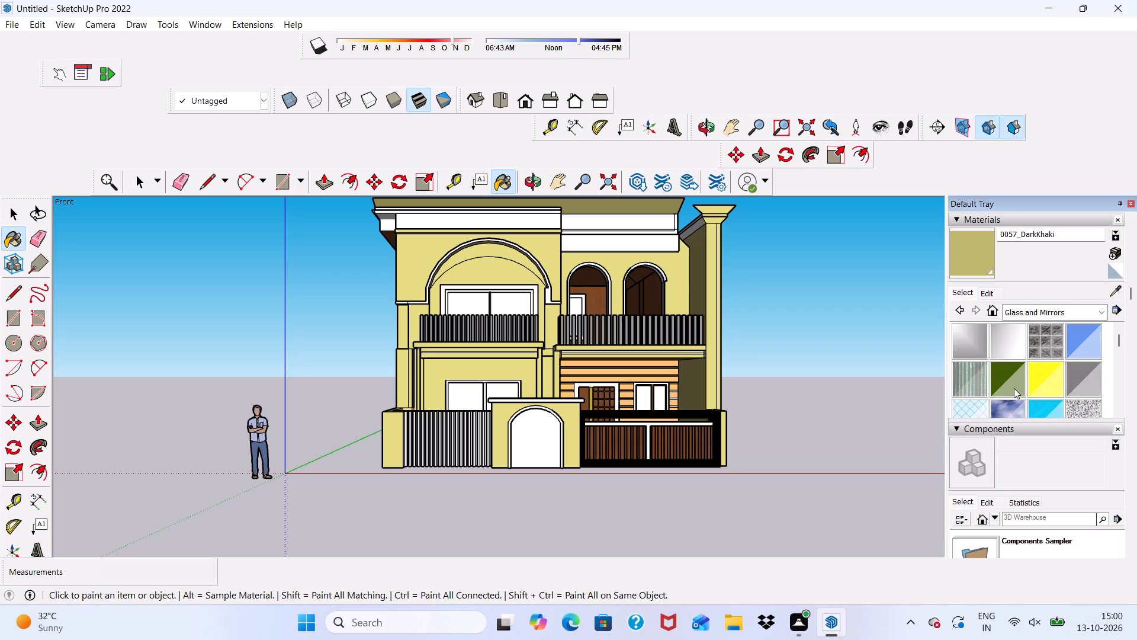
pyautogui.click(1084, 373)
pyautogui.scroll(5, 764, 317)
pyautogui.scroll(-4, 759, 317)
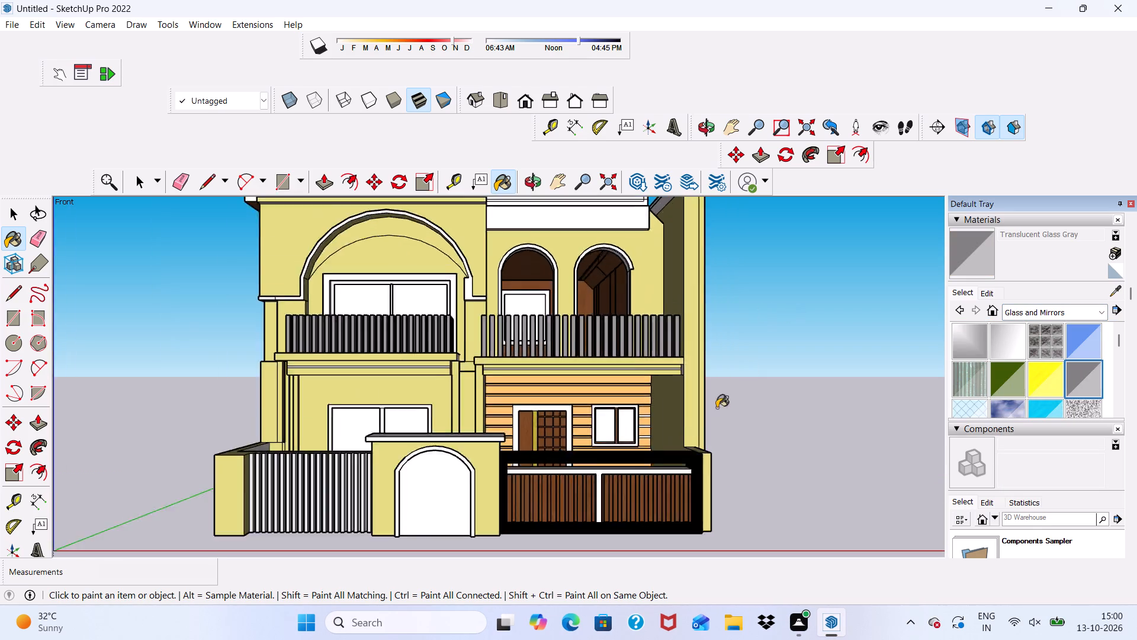
pyautogui.scroll(10, 677, 428)
pyautogui.click(574, 400)
pyautogui.click(625, 407)
# Paint both panes of the ground-floor sliding window with Translucent Glass Gray.
pyautogui.scroll(-3, 627, 407)
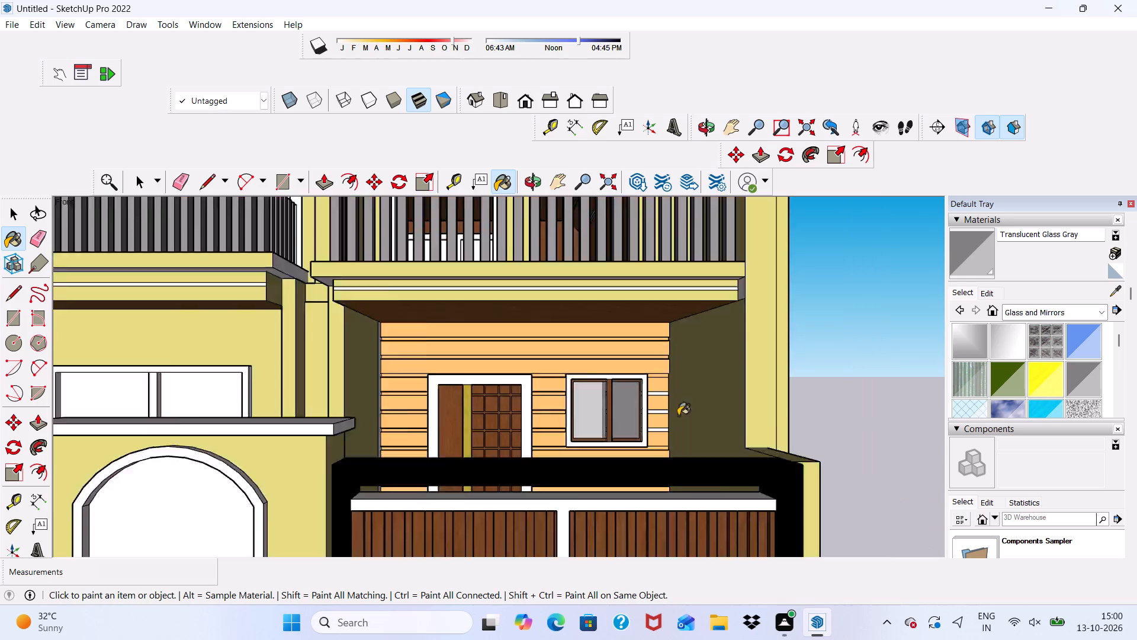
pyautogui.scroll(-9, 678, 415)
pyautogui.scroll(5, 405, 389)
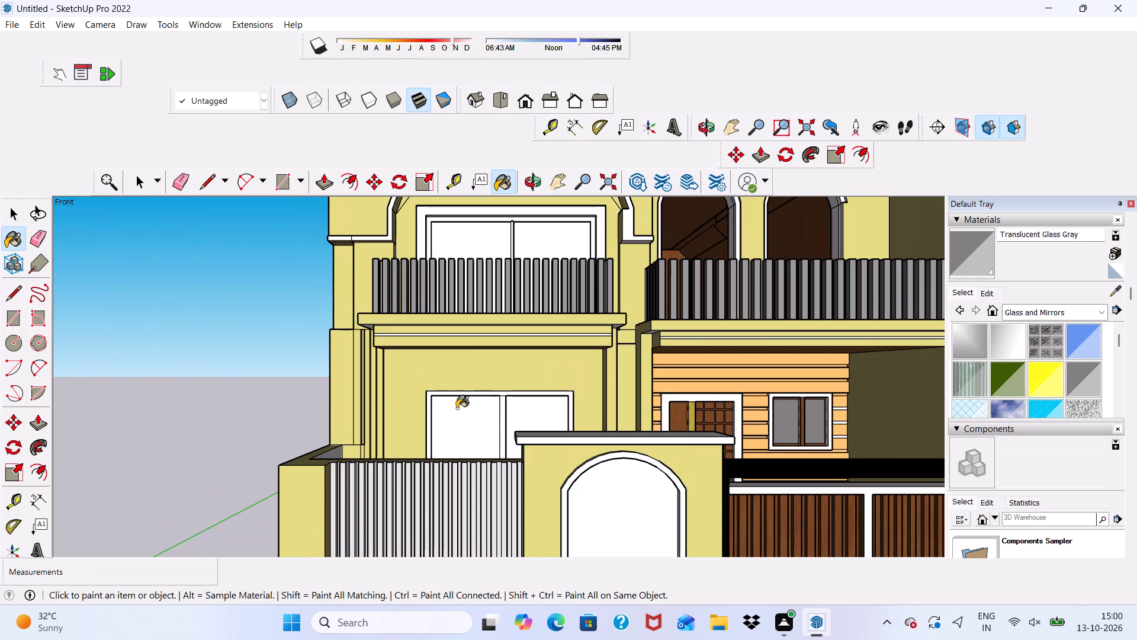
pyautogui.click(458, 411)
pyautogui.click(538, 406)
# Paint the front face of the upper sliding window's inner frame with the Wood Veneer 01 material.
pyautogui.scroll(-4, 534, 406)
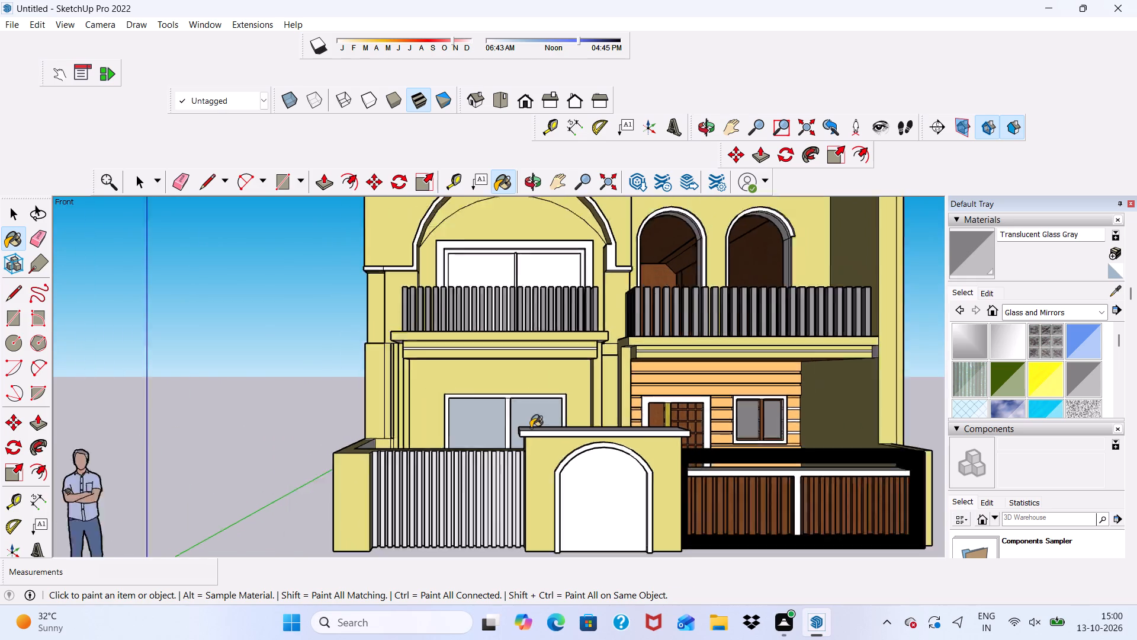
pyautogui.scroll(-1, 531, 428)
pyautogui.scroll(7, 511, 247)
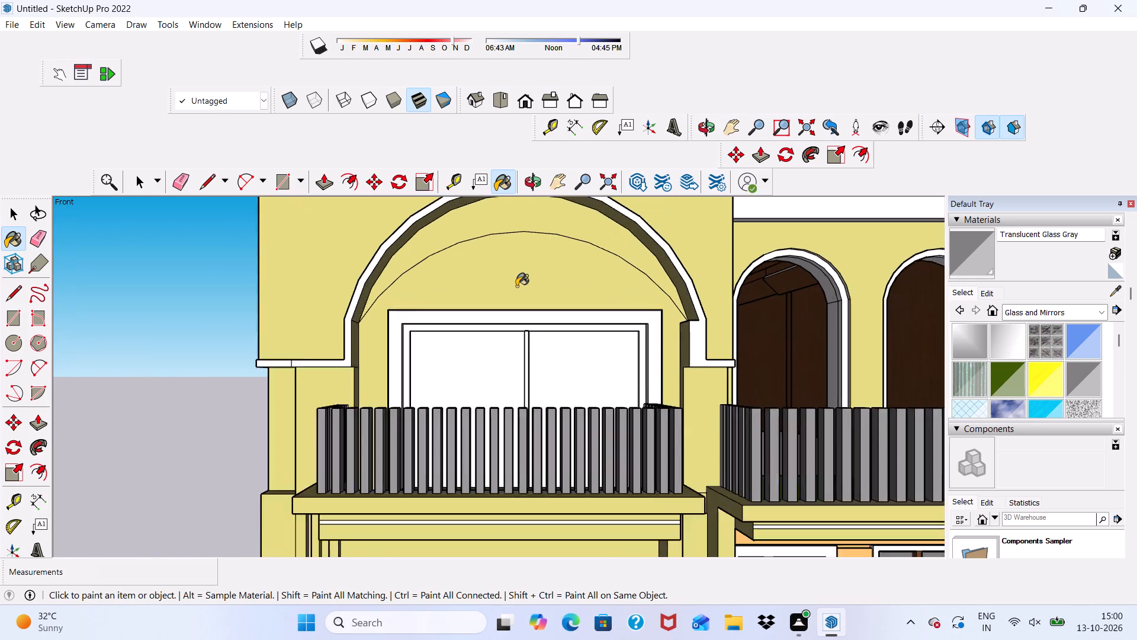
pyautogui.scroll(2, 516, 286)
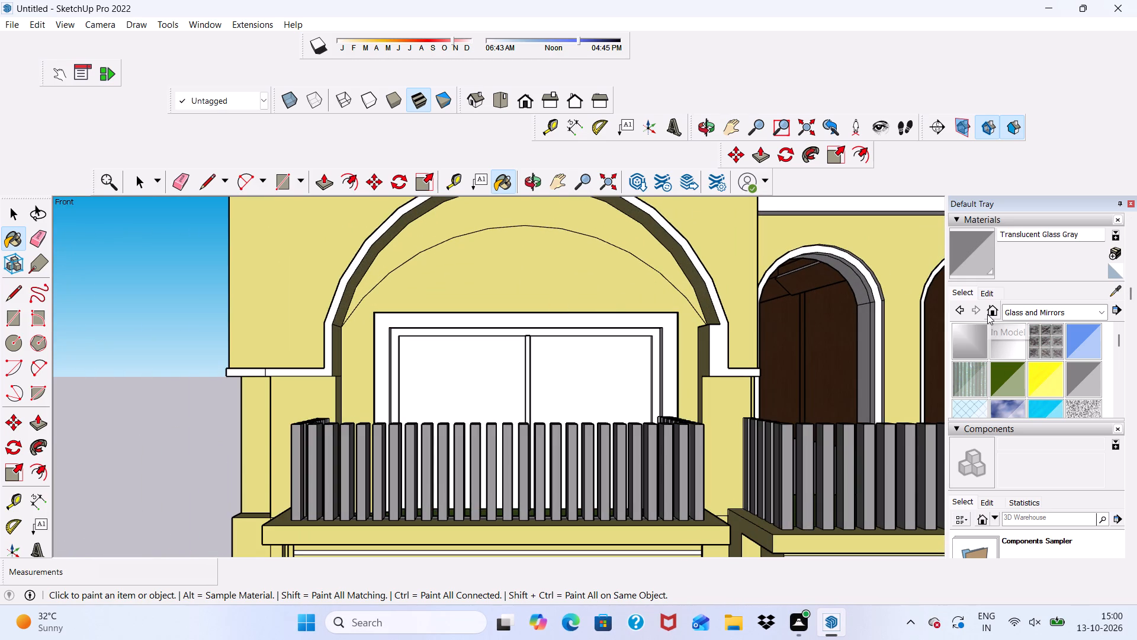
pyautogui.click(1101, 313)
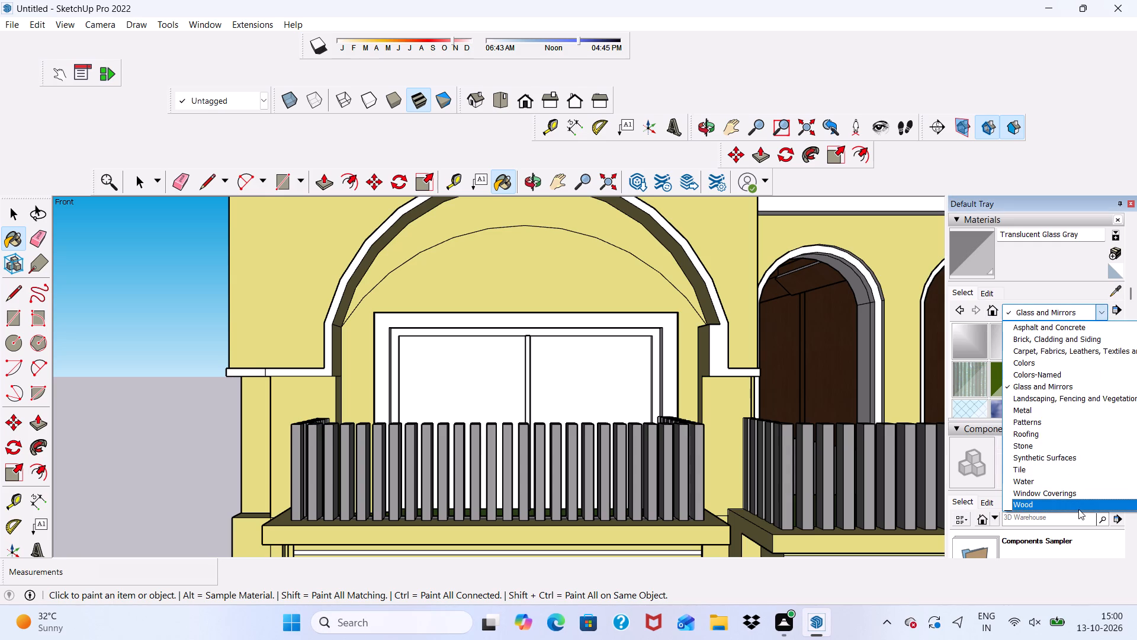
pyautogui.click(1078, 509)
pyautogui.click(1061, 408)
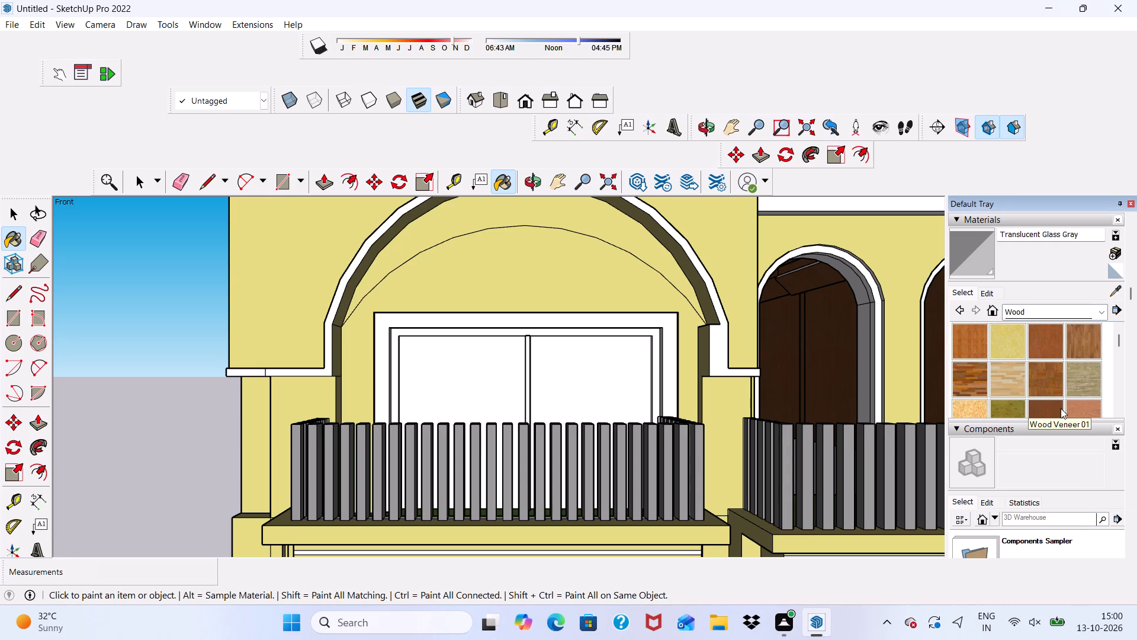
pyautogui.scroll(3, 918, 388)
pyautogui.scroll(10, 550, 346)
pyautogui.click(381, 303)
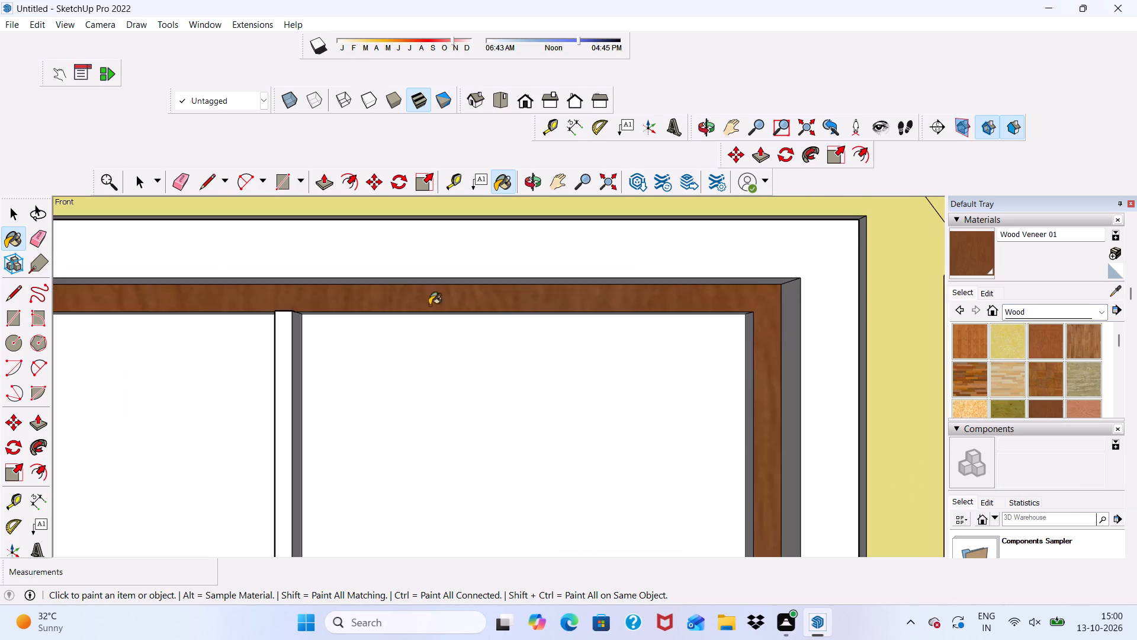
# Paint the inner top and side faces of the frame around the right-hand pane of the upper window with Wood Veneer 01.
pyautogui.scroll(-4, 531, 330)
pyautogui.moveTo(695, 362); pyautogui.dragTo(747, 309, button='middle')
pyautogui.scroll(5, 725, 326)
pyautogui.scroll(-1, 586, 326)
pyautogui.scroll(11, 558, 361)
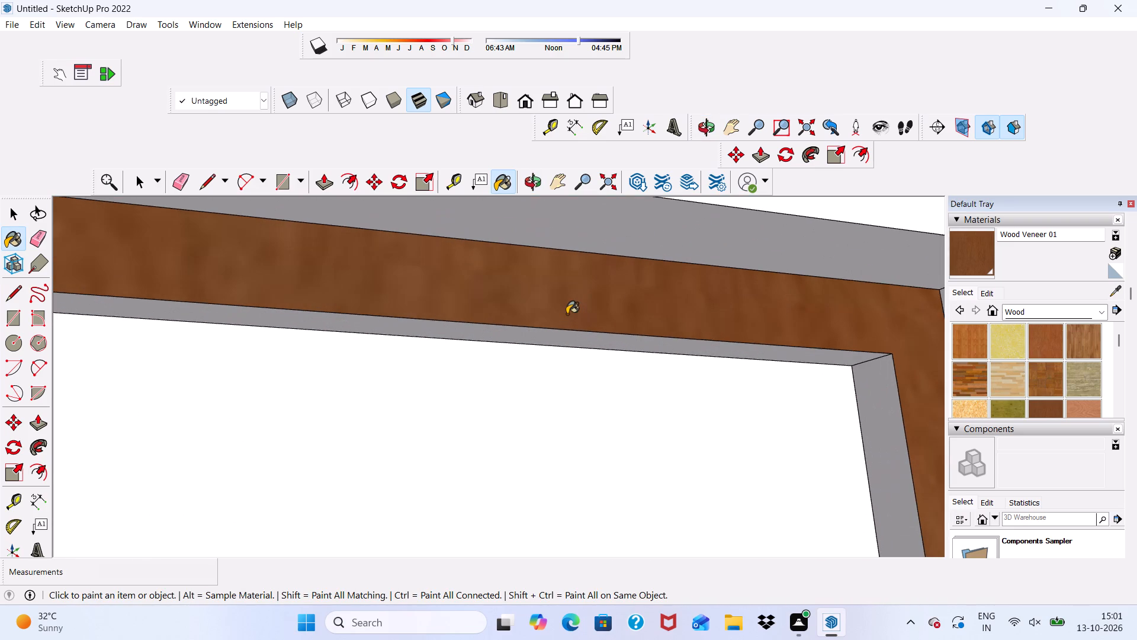
pyautogui.click(563, 338)
pyautogui.click(898, 414)
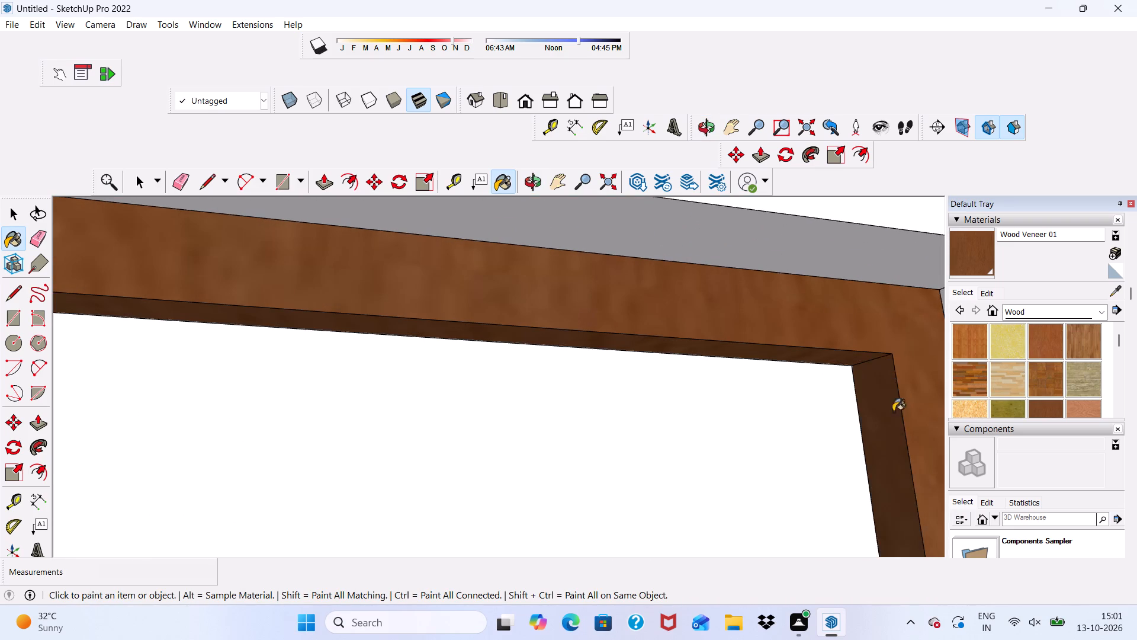
# Paint the front face and right-hand side of the upper window's central mullion with Wood Veneer 01.
pyautogui.scroll(-12, 856, 360)
pyautogui.moveTo(780, 413); pyautogui.dragTo(581, 440, button='middle')
pyautogui.scroll(6, 463, 448)
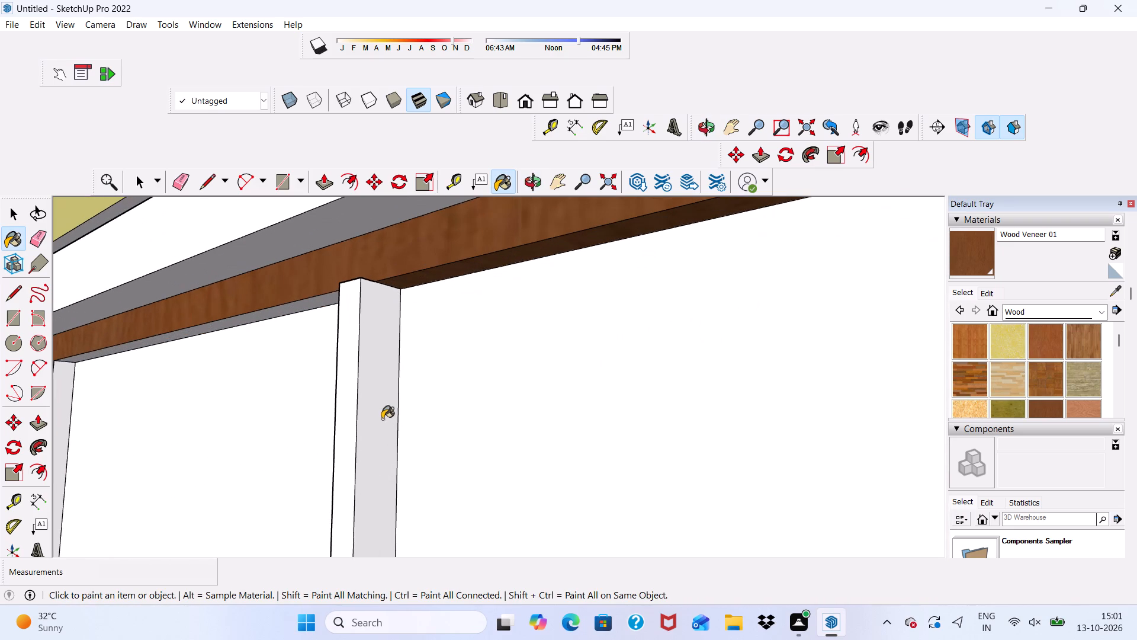
pyautogui.click(355, 415)
pyautogui.moveTo(356, 415); pyautogui.dragTo(363, 414)
# Paint the inner top and outer side faces of the frame around the upper window's left-hand pane with Wood Veneer 01.
pyautogui.scroll(-1, 320, 356)
pyautogui.scroll(6, 306, 323)
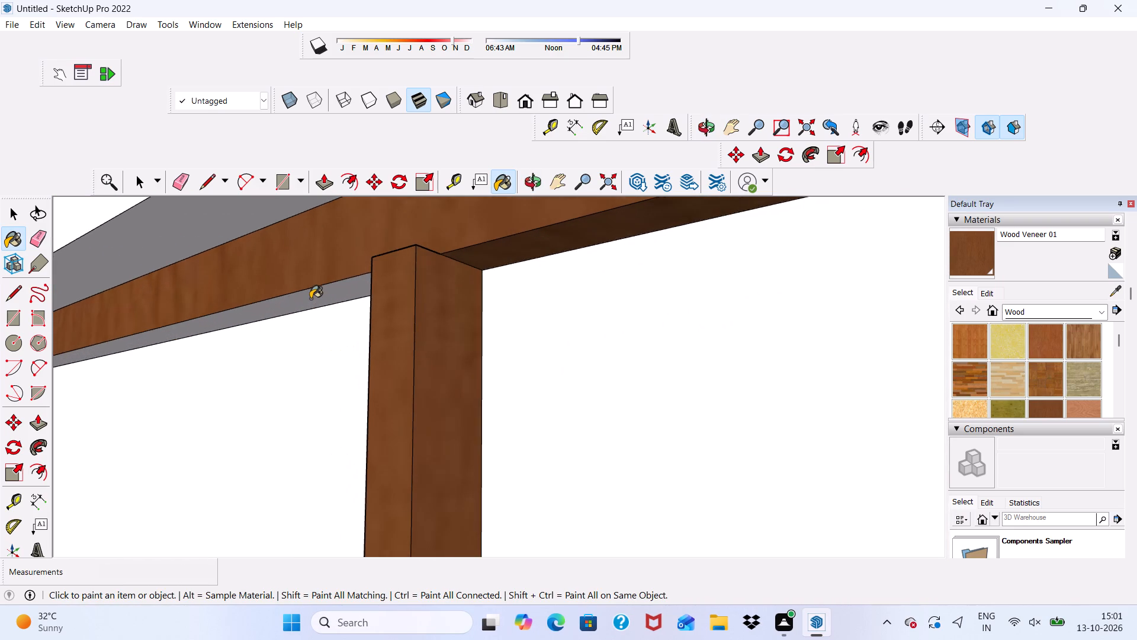
pyautogui.scroll(1, 310, 299)
pyautogui.click(310, 298)
pyautogui.scroll(-11, 342, 311)
pyautogui.scroll(7, 264, 383)
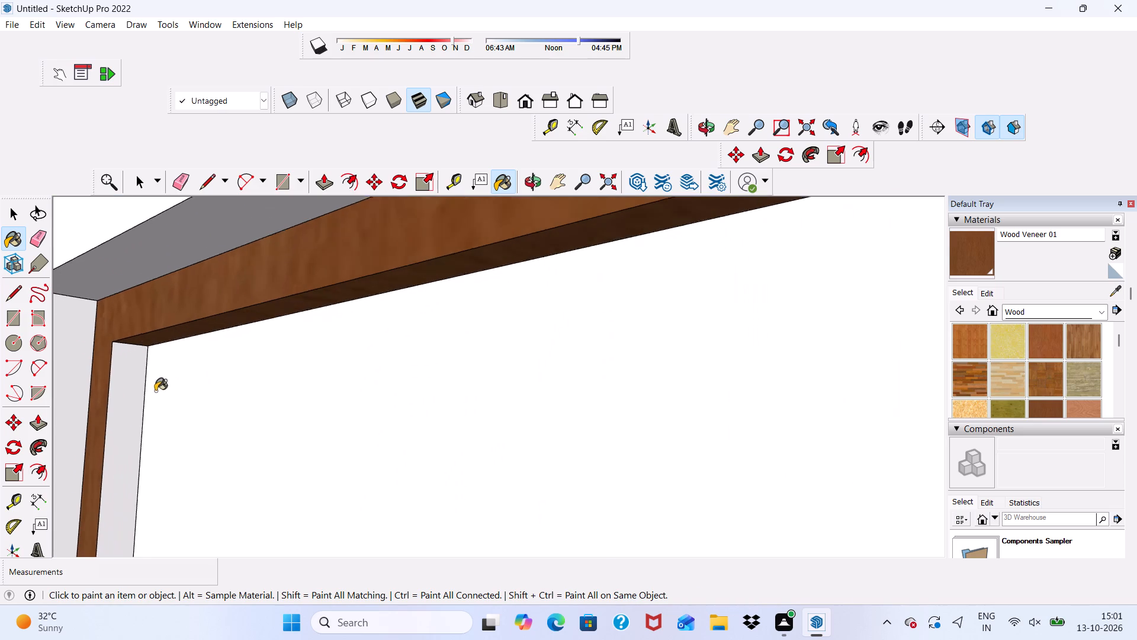
pyautogui.scroll(2, 155, 391)
pyautogui.click(114, 400)
# Paint the remaining left-hand side of the upper window's central mullion with Wood Veneer 01.
pyautogui.scroll(-6, 175, 383)
pyautogui.moveTo(287, 387); pyautogui.dragTo(429, 396, button='middle')
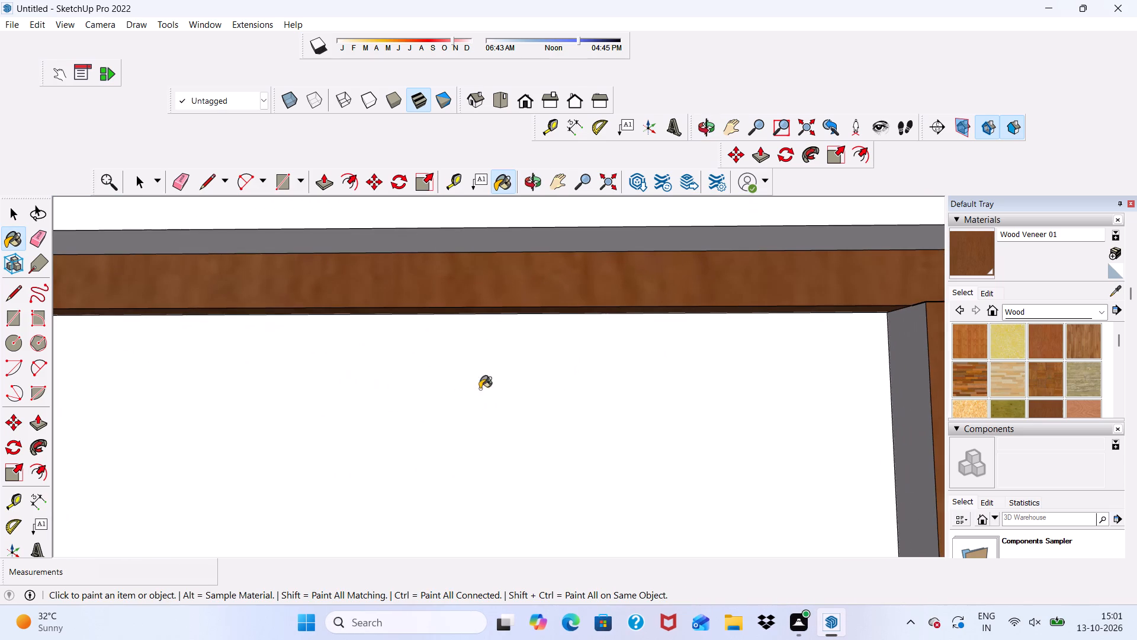
pyautogui.scroll(5, 901, 404)
pyautogui.click(920, 392)
pyautogui.scroll(-6, 812, 354)
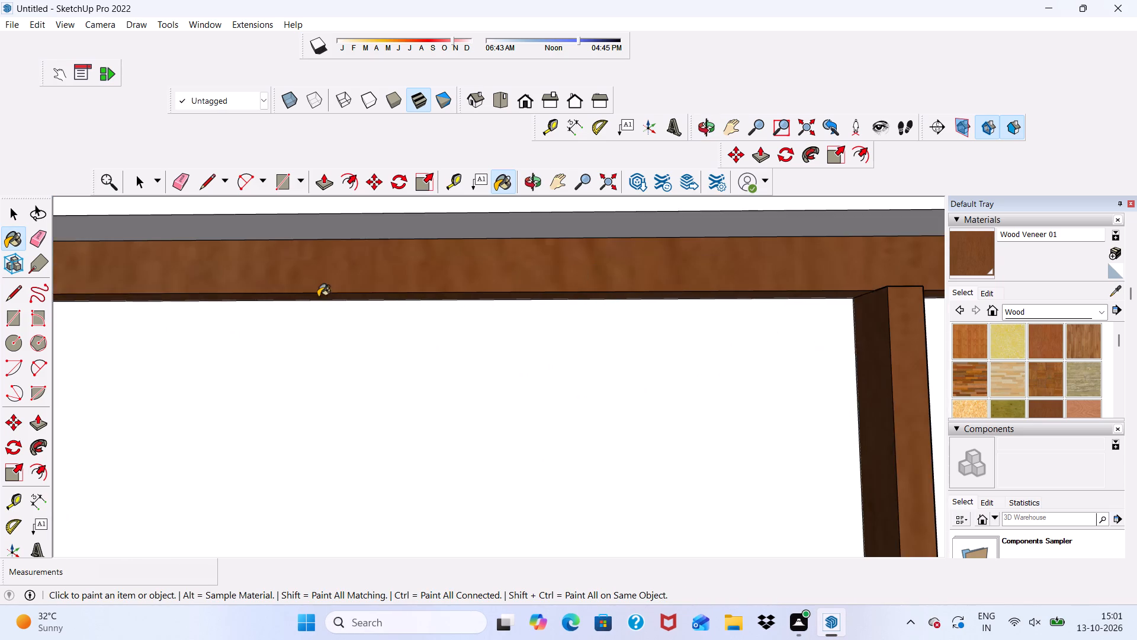
# Paint the small top face of the upper window's central mullion with Wood Veneer 01.
pyautogui.scroll(-10, 318, 298)
pyautogui.moveTo(530, 316); pyautogui.dragTo(608, 455, button='middle')
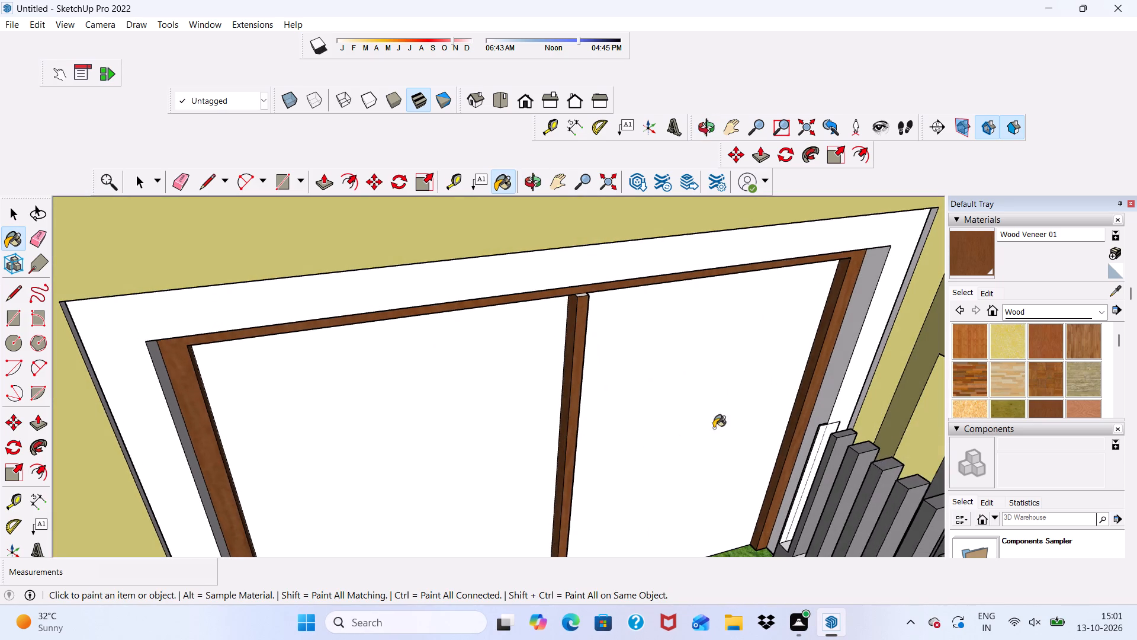
pyautogui.scroll(15, 560, 283)
pyautogui.click(611, 303)
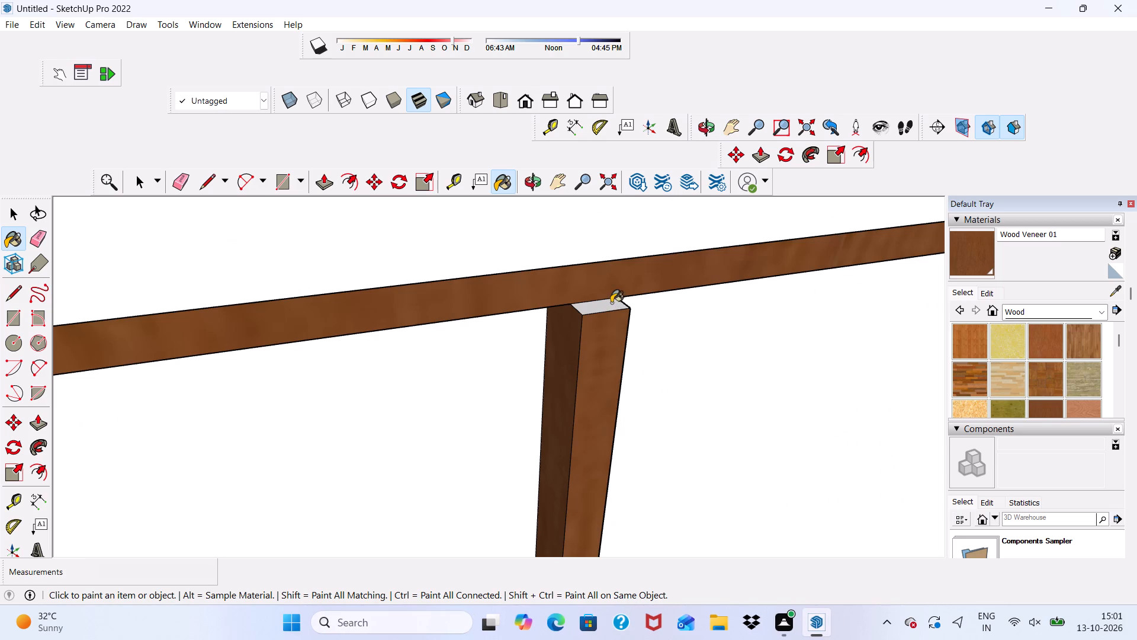
# Paint the outer right-hand side and outer top faces of the upper window's frame with Wood Veneer 01.
pyautogui.scroll(-12, 572, 274)
pyautogui.scroll(-1, 641, 395)
pyautogui.moveTo(641, 395); pyautogui.dragTo(717, 464, button='middle')
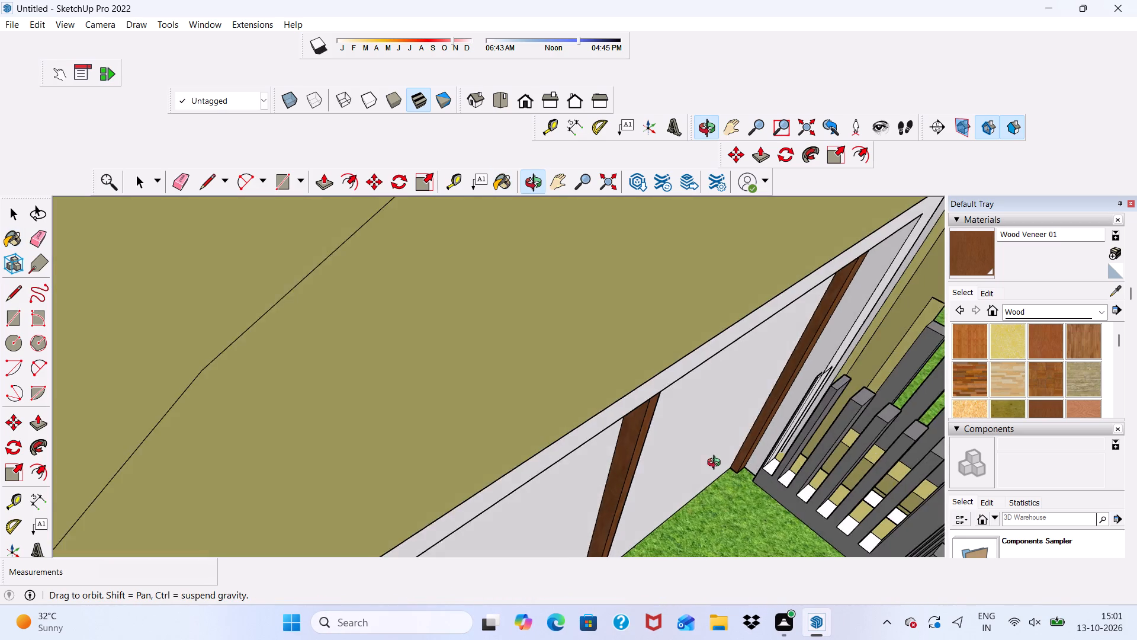
pyautogui.moveTo(717, 464); pyautogui.dragTo(523, 322, button='middle')
pyautogui.scroll(-5, 509, 316)
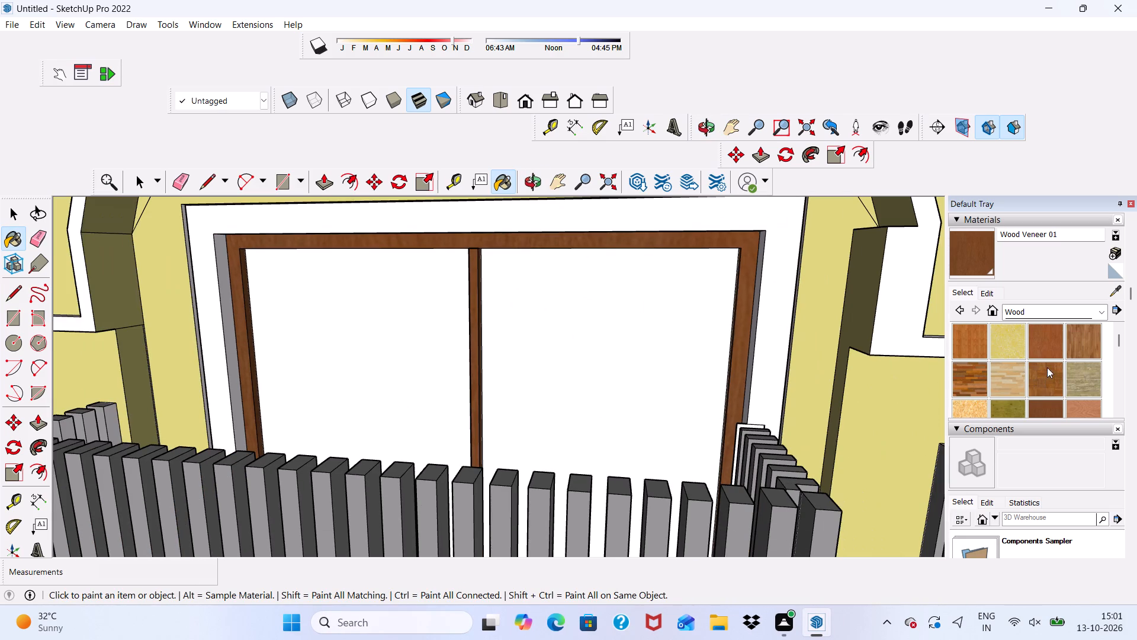
pyautogui.click(1096, 314)
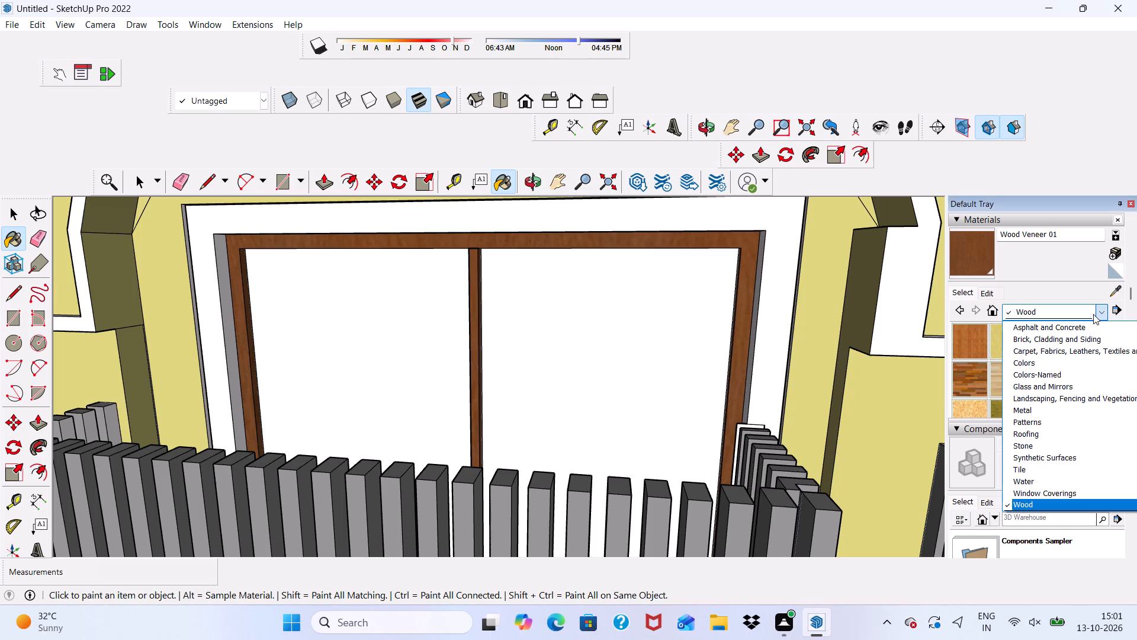
pyautogui.scroll(-5, 1094, 346)
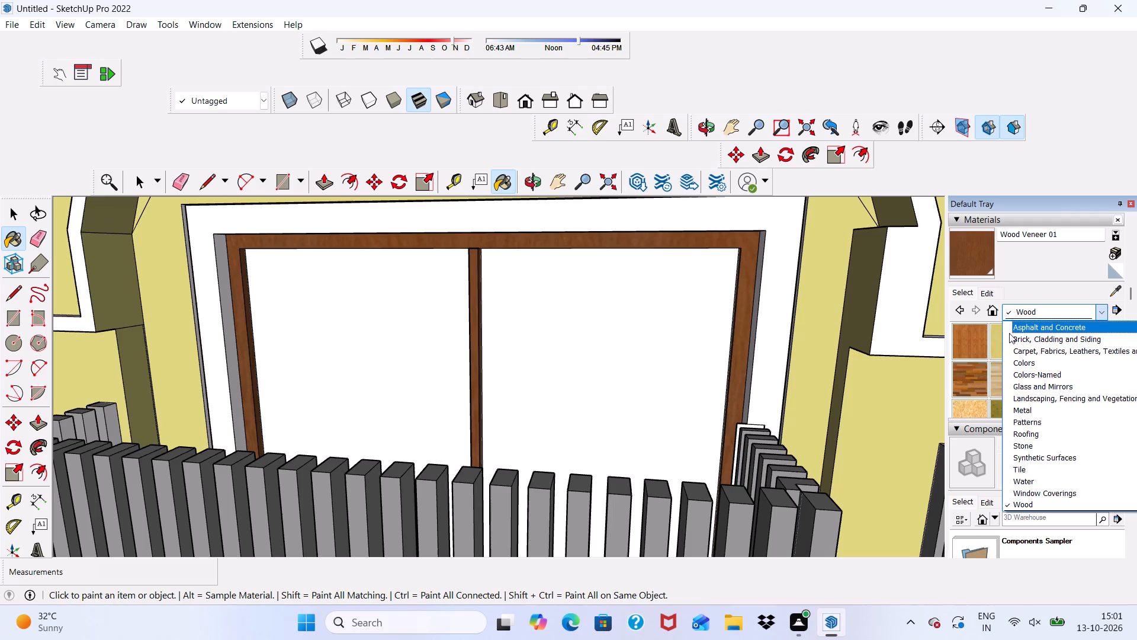
pyautogui.scroll(-2, 1009, 333)
pyautogui.scroll(3, 981, 281)
pyautogui.scroll(13, 745, 247)
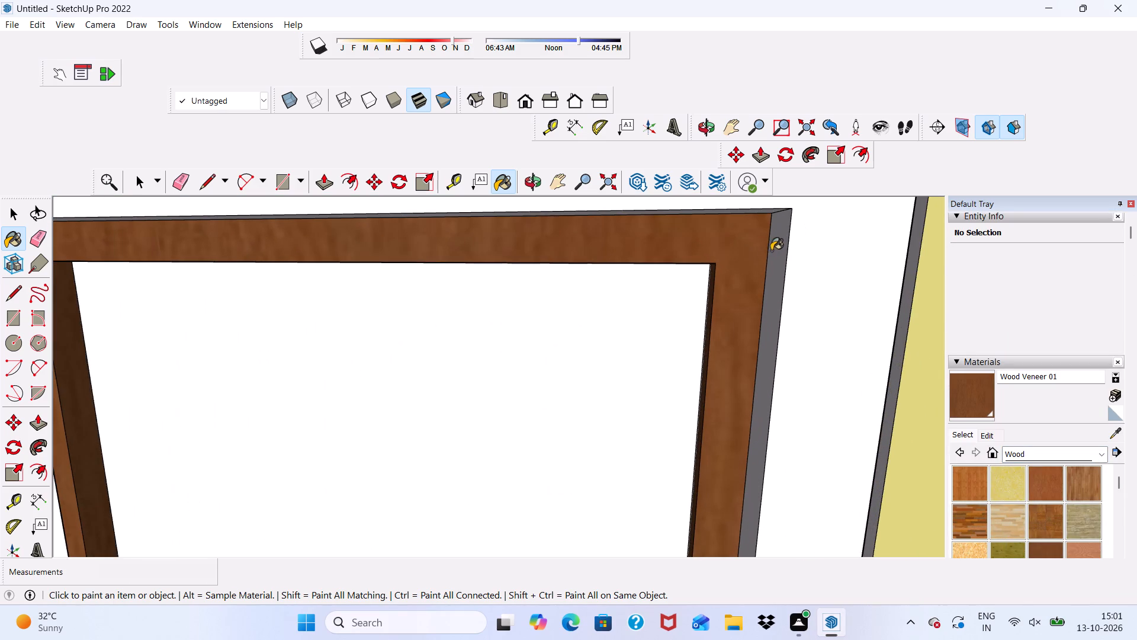
pyautogui.click(773, 249)
pyautogui.scroll(10, 762, 215)
pyautogui.click(762, 206)
pyautogui.scroll(-4, 763, 222)
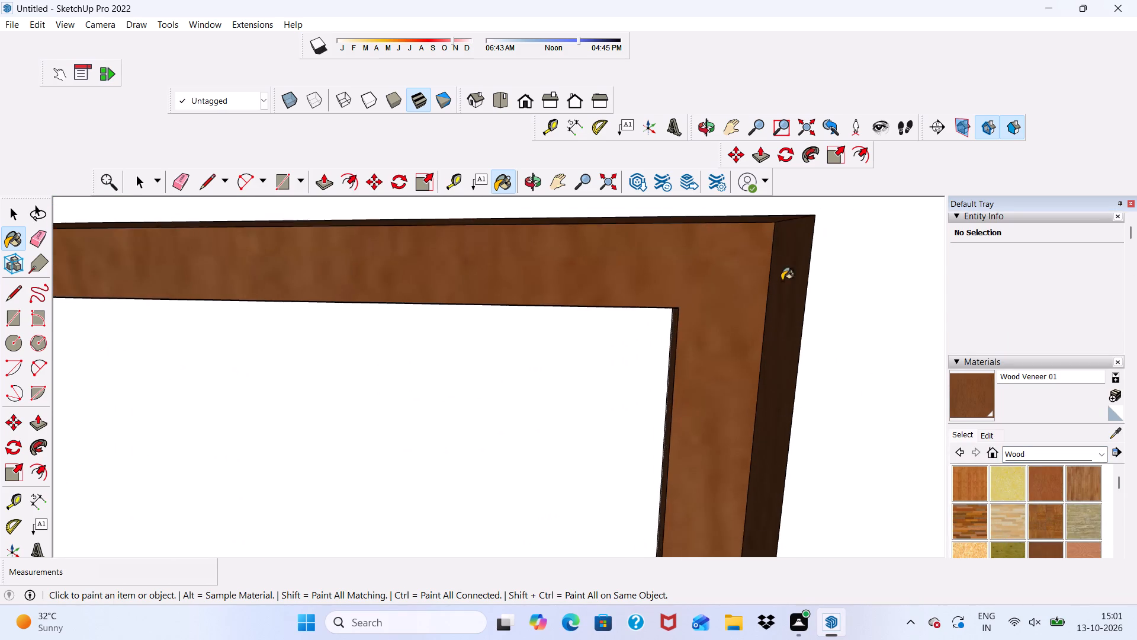
# Paint both panes of the upper balcony window with Translucent Glass Blue from the Glass and Mirrors materials.
pyautogui.scroll(-7, 782, 280)
pyautogui.scroll(-9, 846, 286)
pyautogui.scroll(1, 464, 299)
pyautogui.scroll(-4, 258, 356)
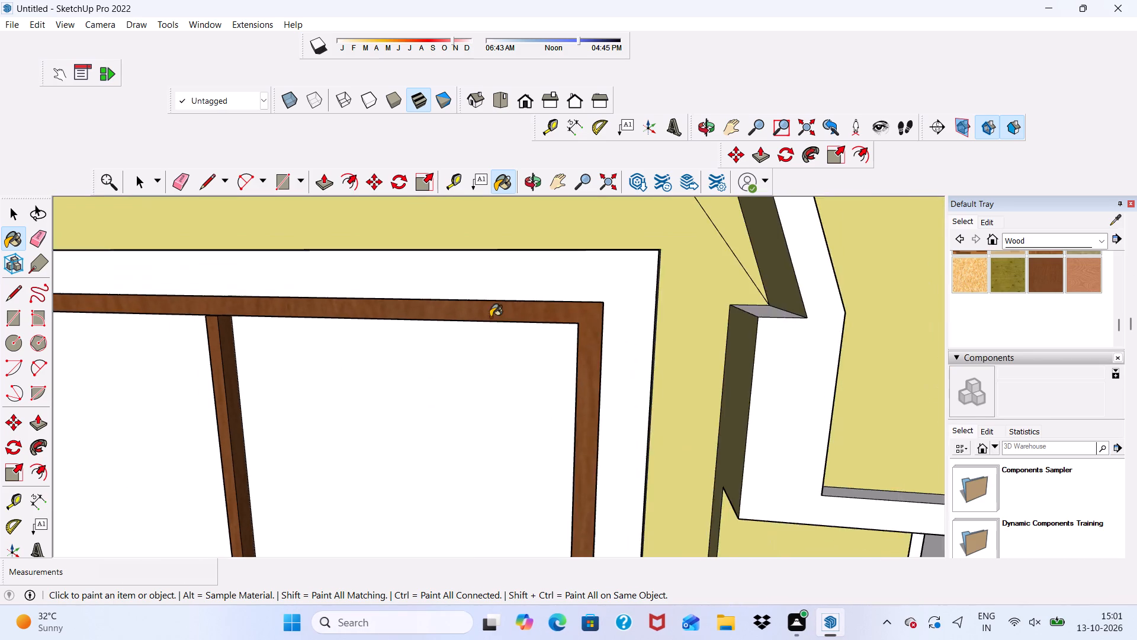
pyautogui.scroll(-10, 490, 317)
pyautogui.moveTo(304, 393); pyautogui.dragTo(492, 409, button='middle')
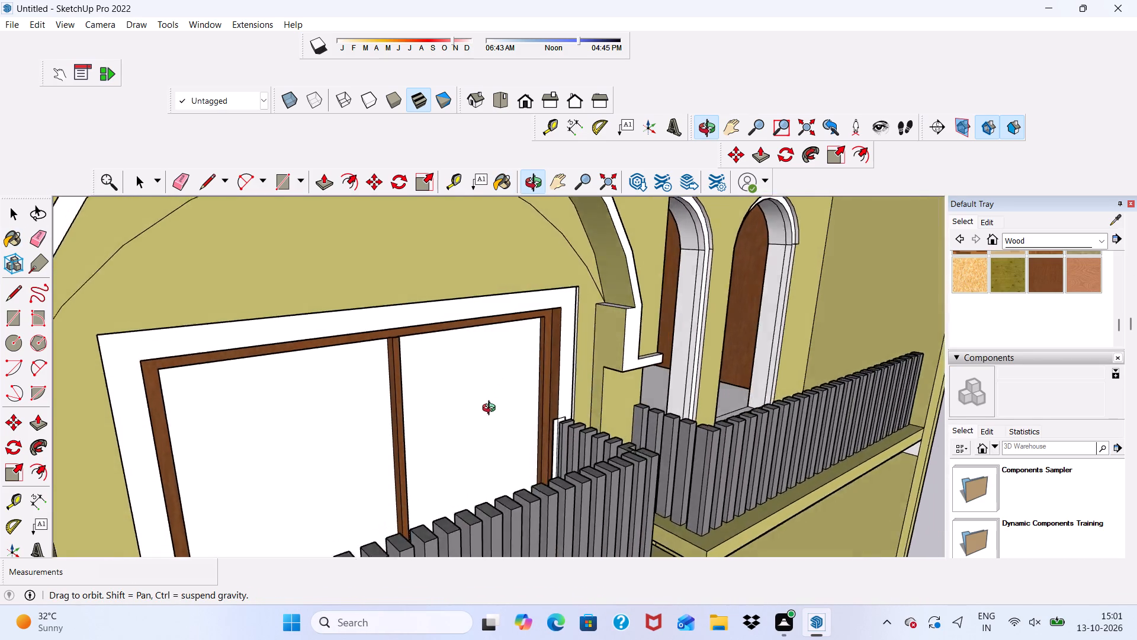
pyautogui.moveTo(492, 409); pyautogui.dragTo(321, 388, button='middle')
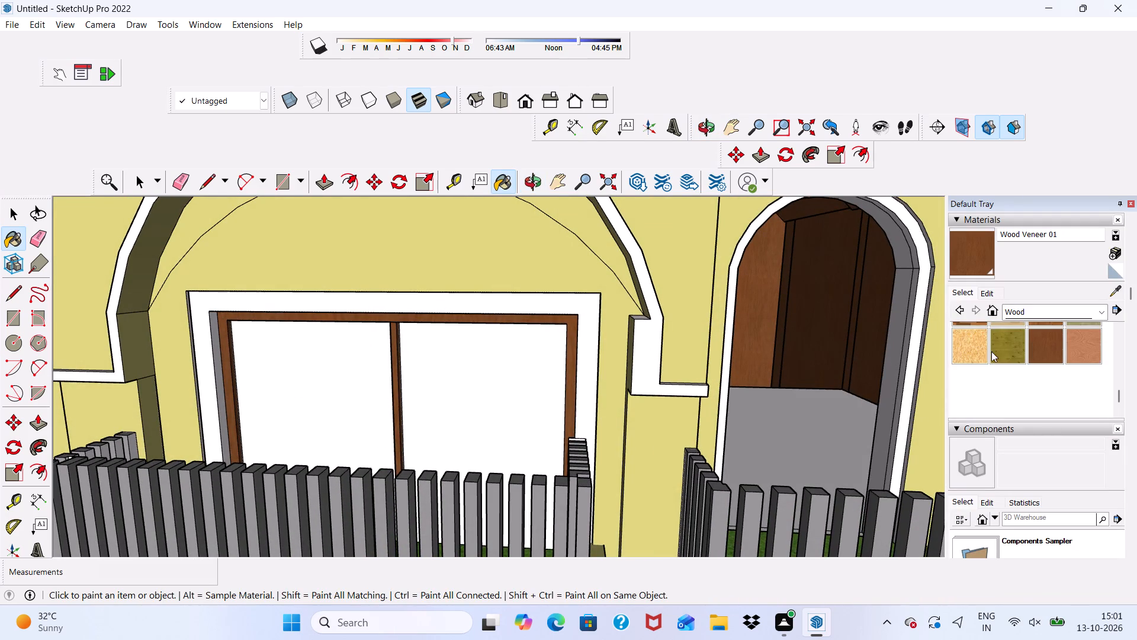
pyautogui.scroll(2, 999, 347)
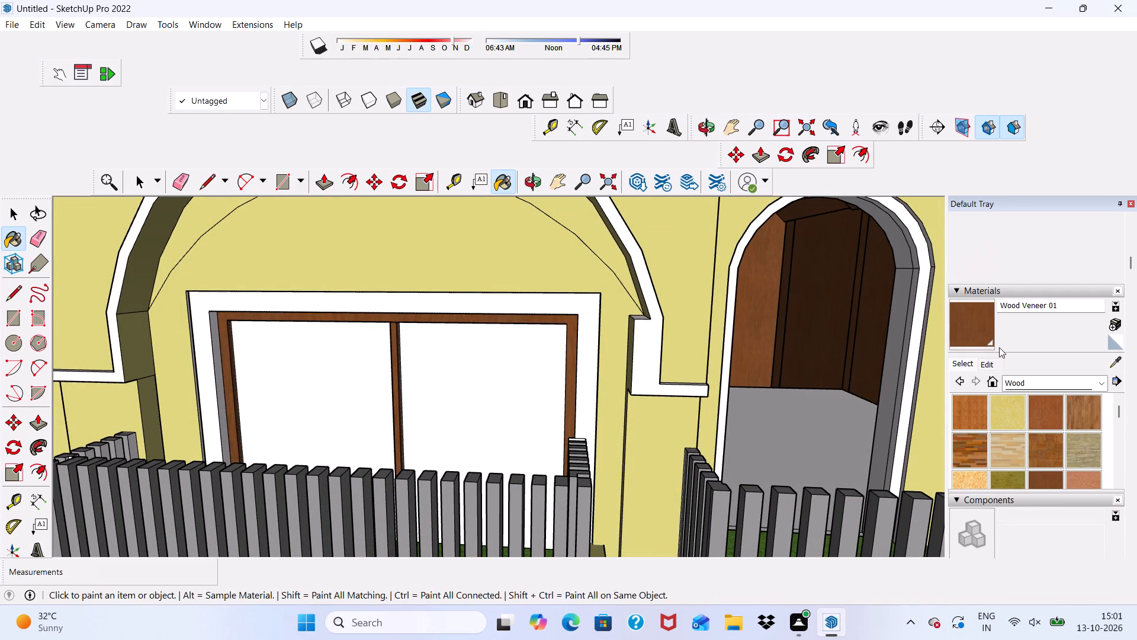
pyautogui.scroll(1, 999, 347)
pyautogui.scroll(-1, 1001, 353)
pyautogui.scroll(-1, 1026, 407)
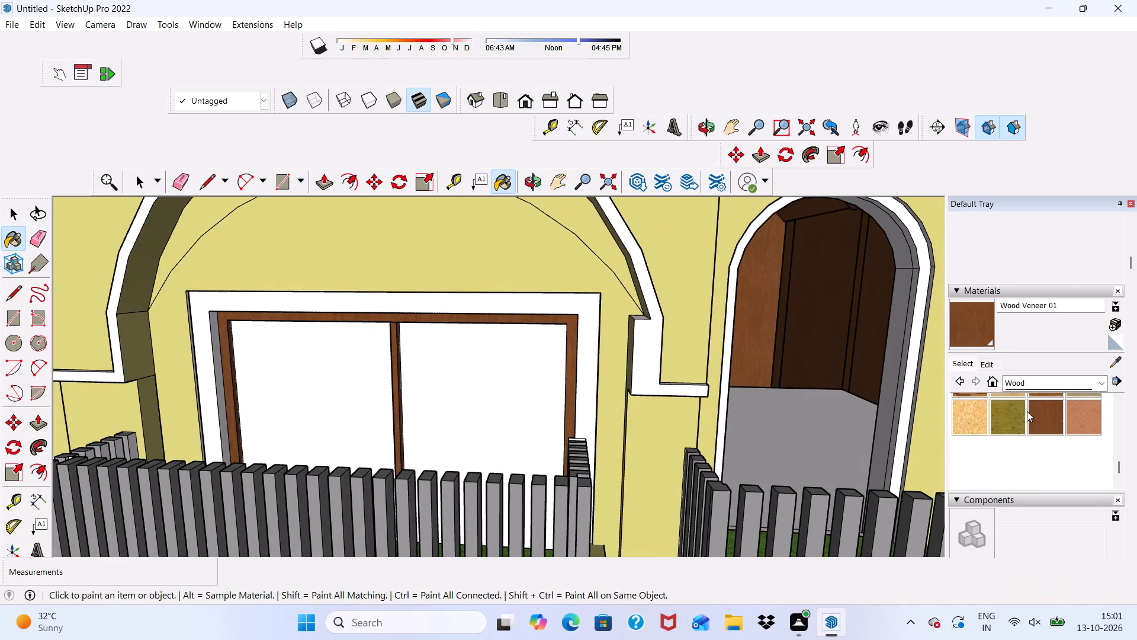
pyautogui.scroll(1, 1027, 411)
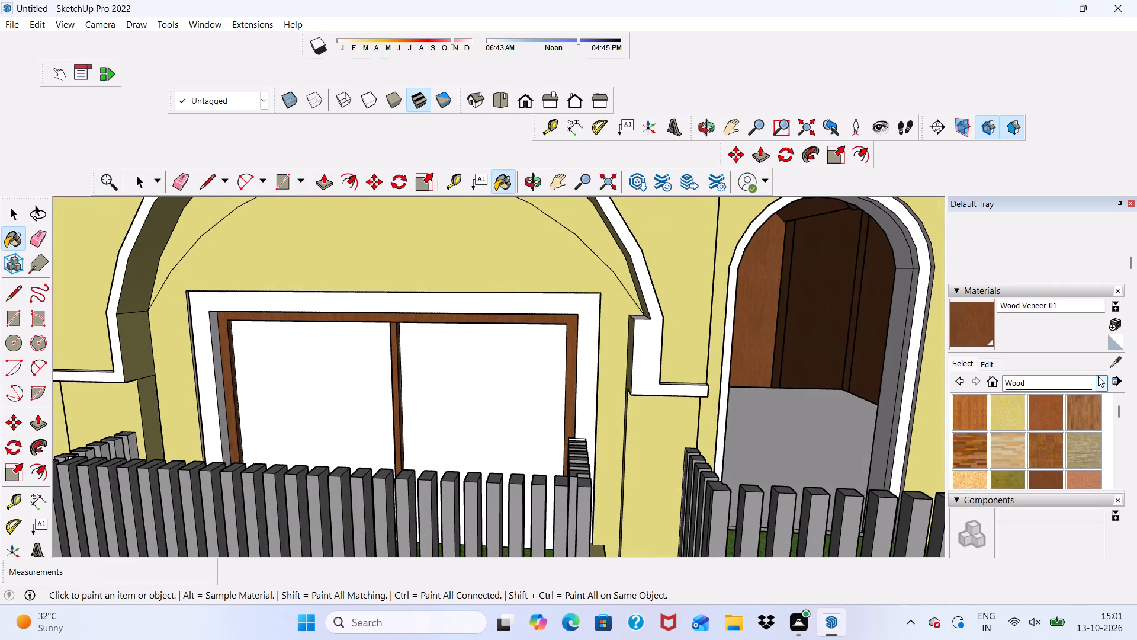
pyautogui.click(1098, 376)
pyautogui.click(1091, 460)
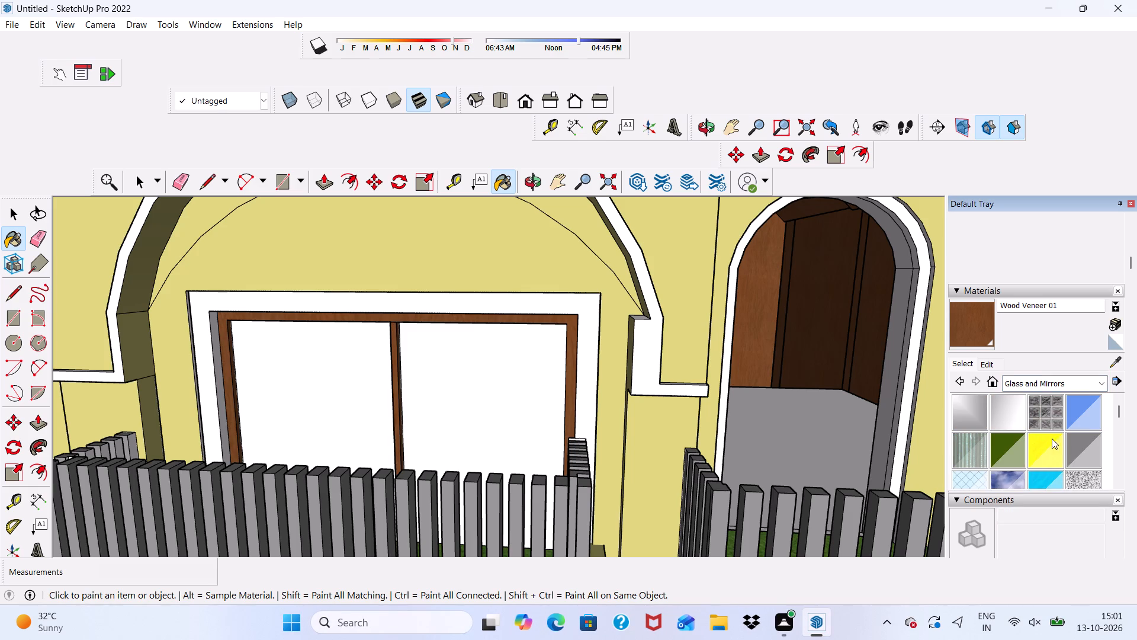
pyautogui.click(1077, 415)
pyautogui.scroll(2, 611, 405)
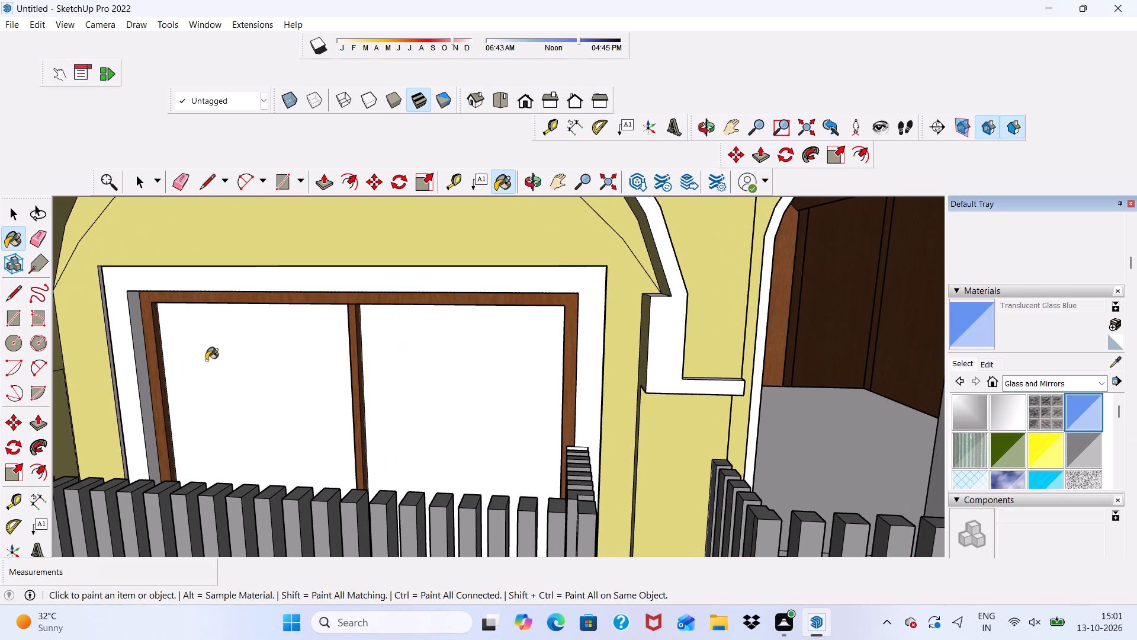
pyautogui.click(207, 360)
pyautogui.click(495, 412)
# Paint both panes of the ground-floor window below the balcony with Translucent Glass Blue.
pyautogui.scroll(-10, 472, 342)
pyautogui.moveTo(393, 458); pyautogui.dragTo(465, 325, button='middle')
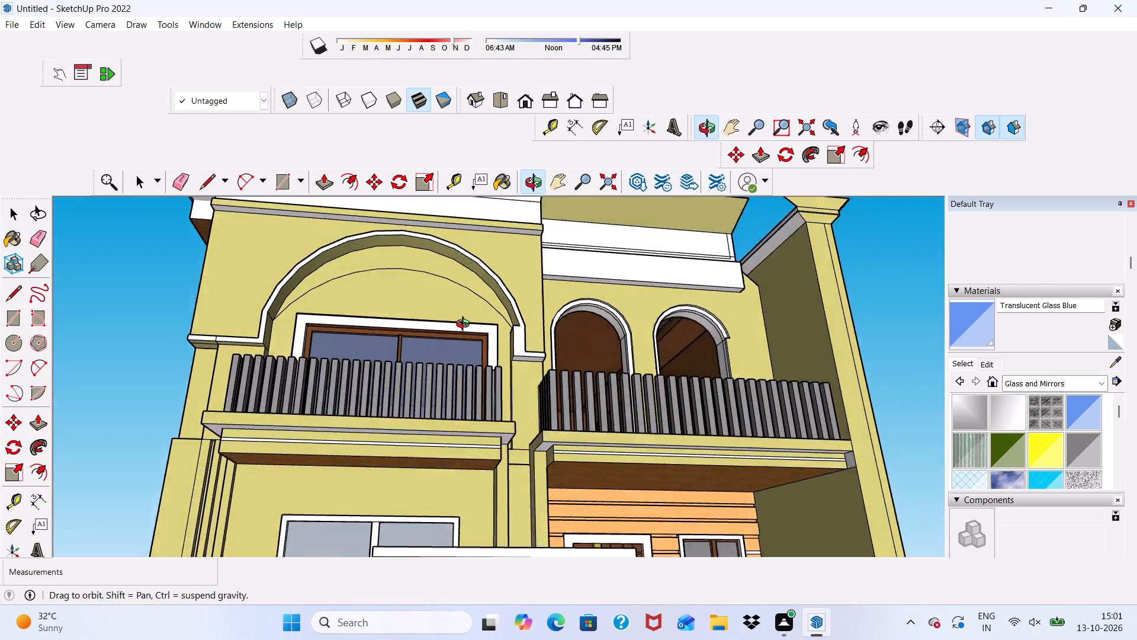
pyautogui.moveTo(465, 325); pyautogui.dragTo(446, 395, button='middle')
pyautogui.scroll(1, 402, 374)
pyautogui.scroll(-5, 314, 340)
pyautogui.scroll(10, 419, 482)
pyautogui.click(310, 484)
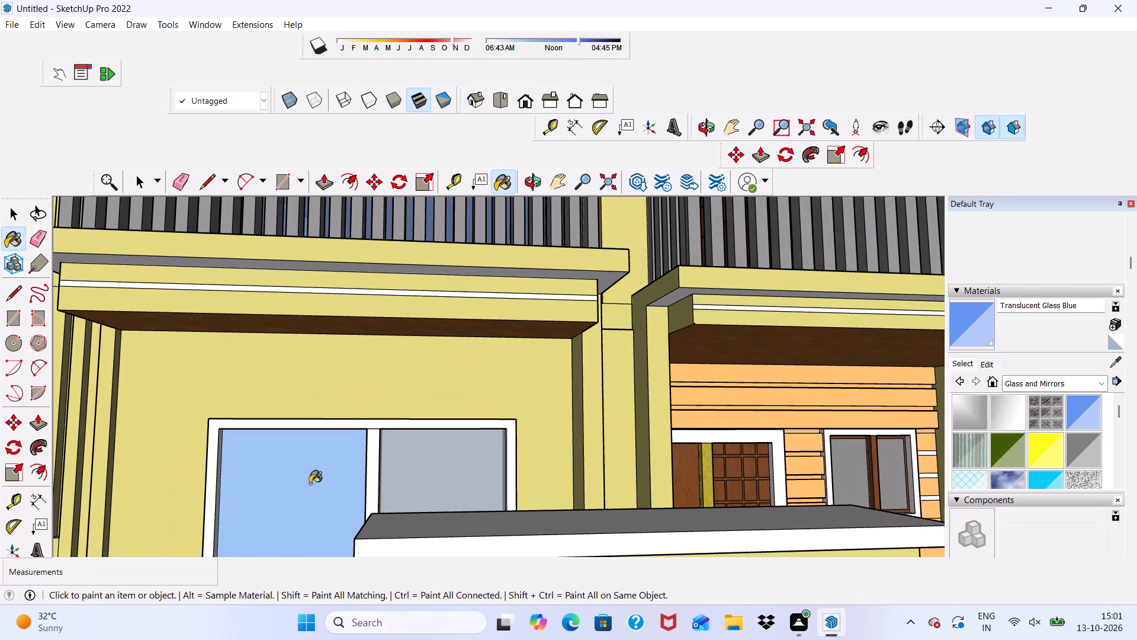
pyautogui.click(443, 482)
# Paint the panes of the two windows behind the upper-floor arches with Translucent Glass Blue.
pyautogui.scroll(-8, 433, 350)
pyautogui.moveTo(446, 427); pyautogui.dragTo(318, 527, button='middle')
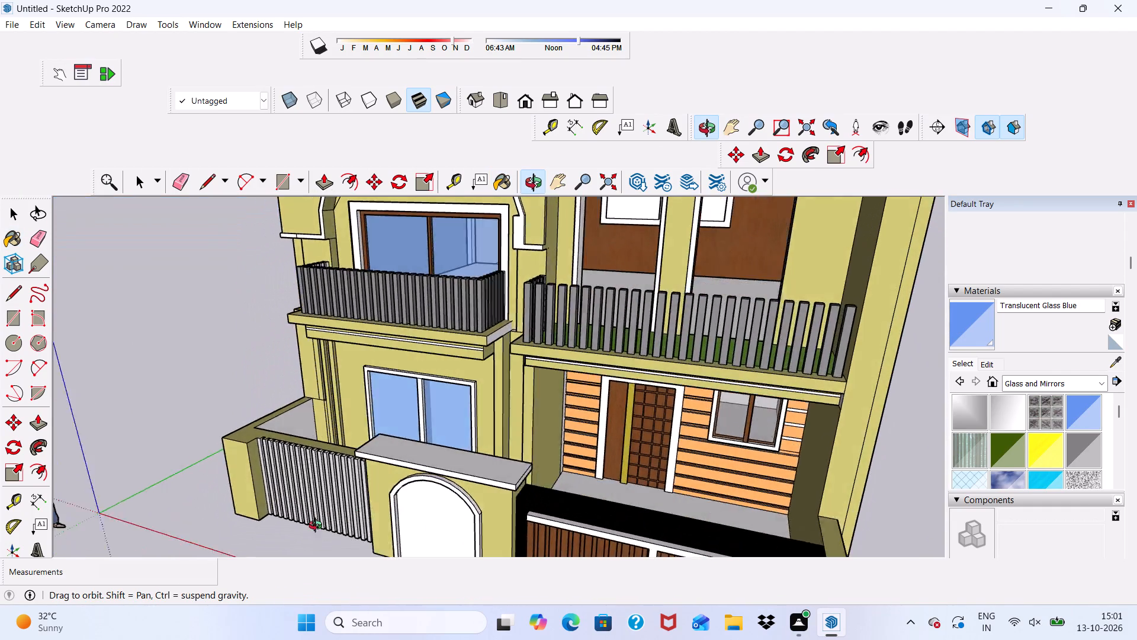
pyautogui.moveTo(318, 527); pyautogui.dragTo(486, 476, button='middle')
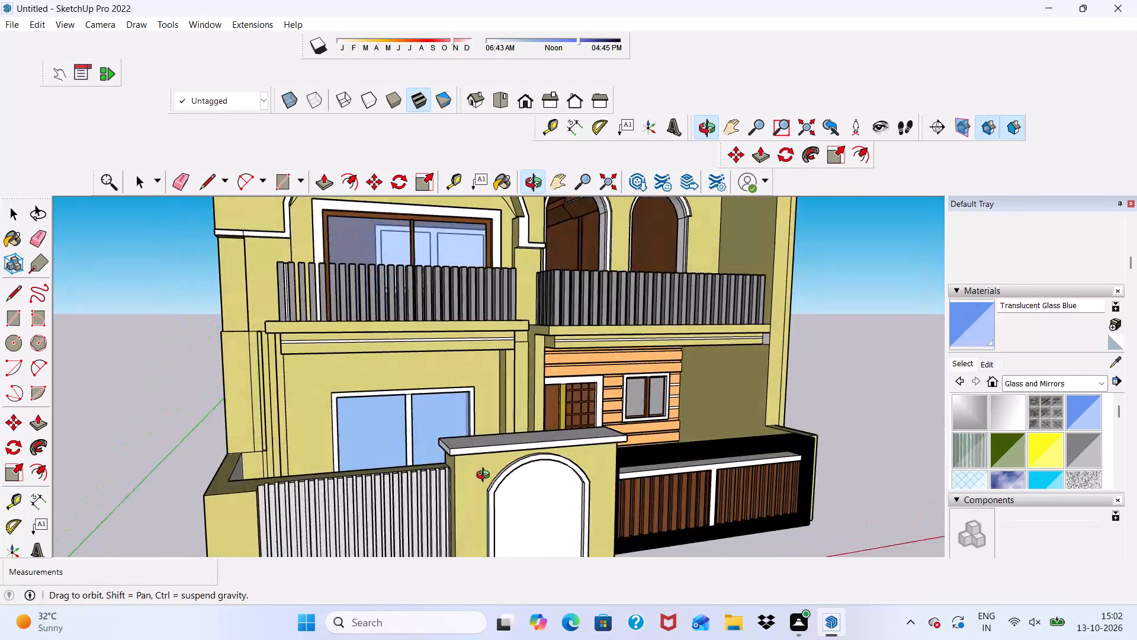
pyautogui.moveTo(486, 476); pyautogui.dragTo(472, 481, button='middle')
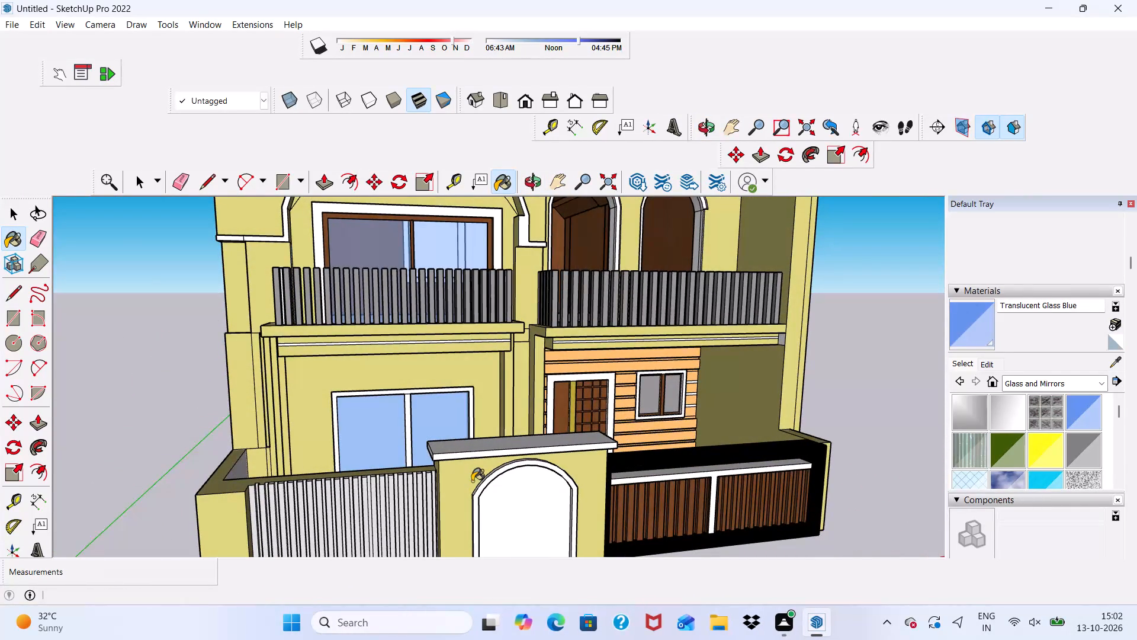
pyautogui.scroll(-5, 492, 481)
pyautogui.scroll(15, 599, 289)
pyautogui.moveTo(542, 309); pyautogui.dragTo(456, 340, button='middle')
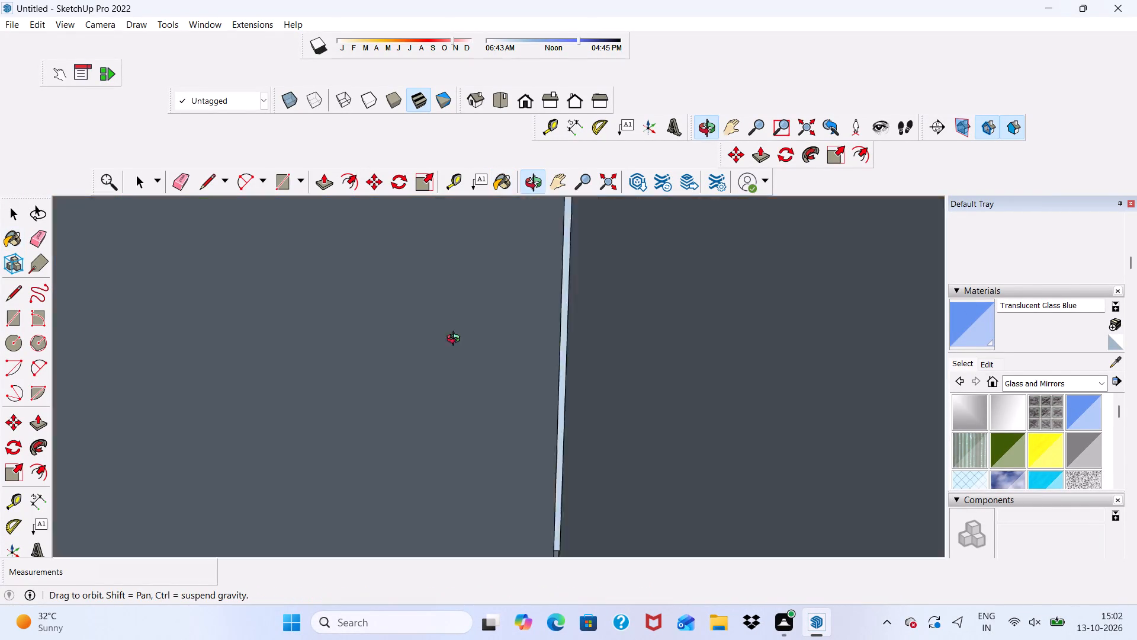
pyautogui.moveTo(456, 340); pyautogui.dragTo(415, 320, button='middle')
pyautogui.click(1097, 383)
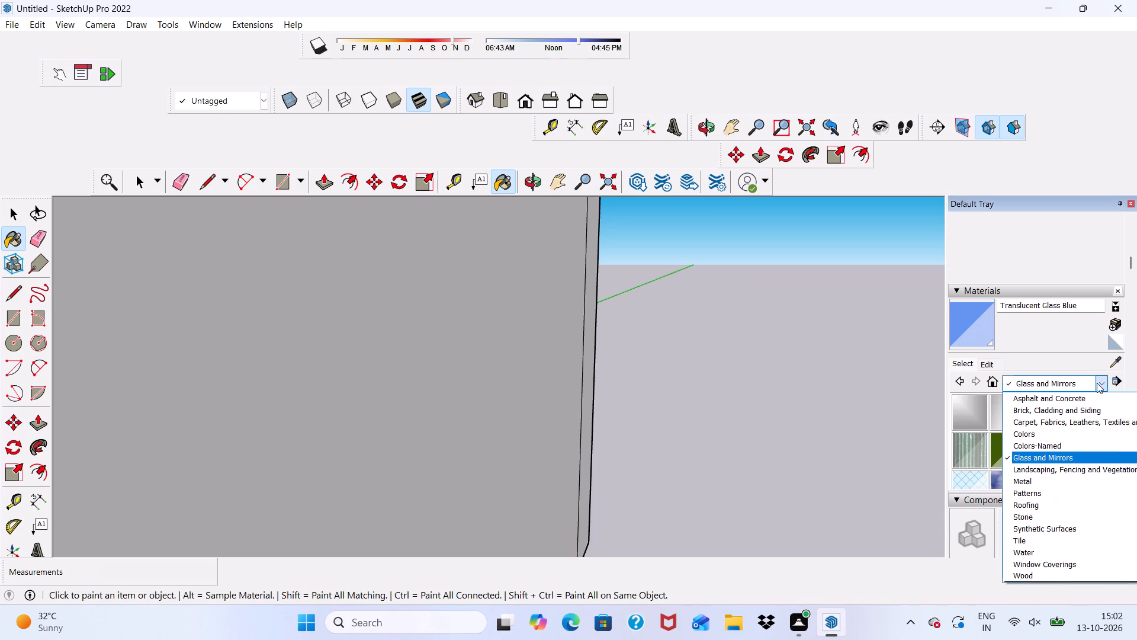
pyautogui.click(837, 450)
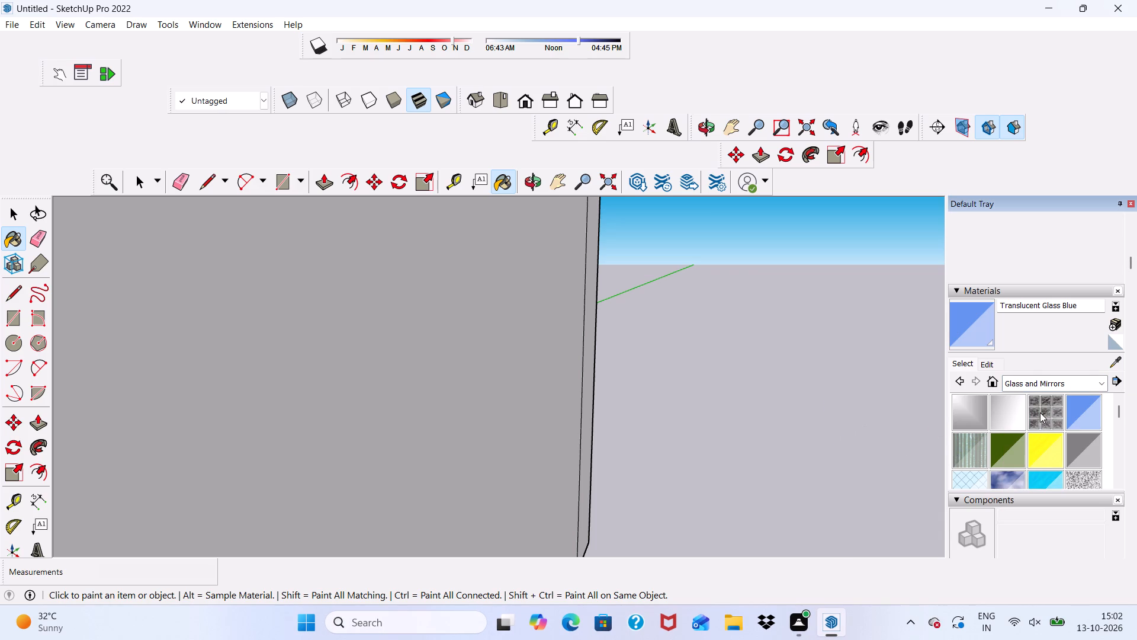
pyautogui.scroll(-20, 223, 410)
pyautogui.scroll(4, 258, 401)
pyautogui.scroll(-2, 321, 364)
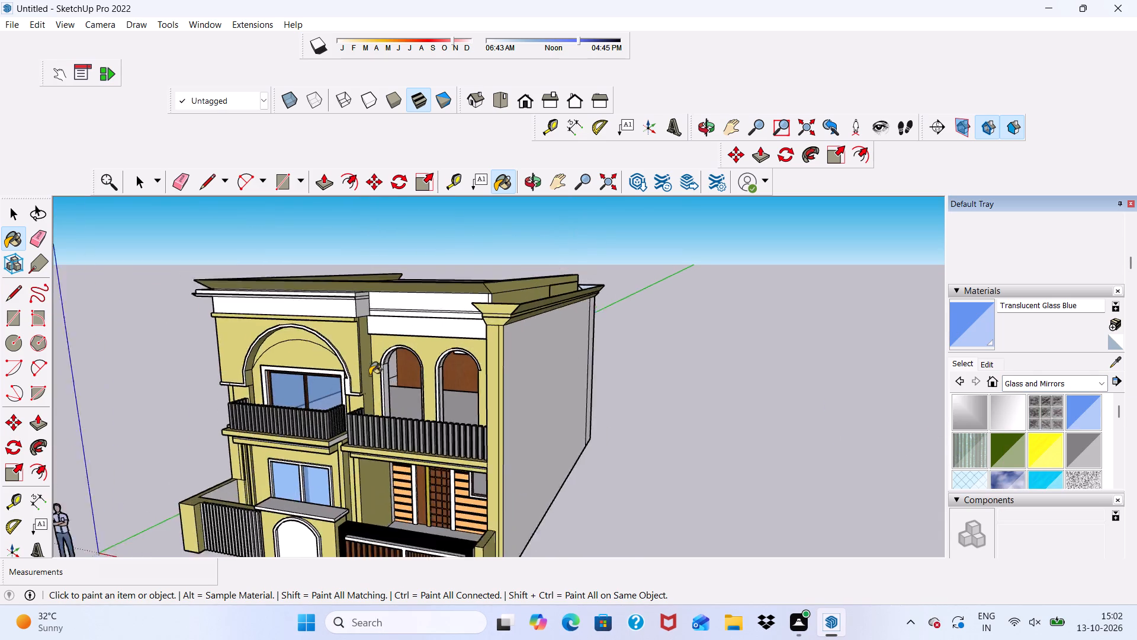
pyautogui.scroll(-1, 370, 375)
pyautogui.scroll(13, 376, 379)
pyautogui.scroll(-4, 402, 360)
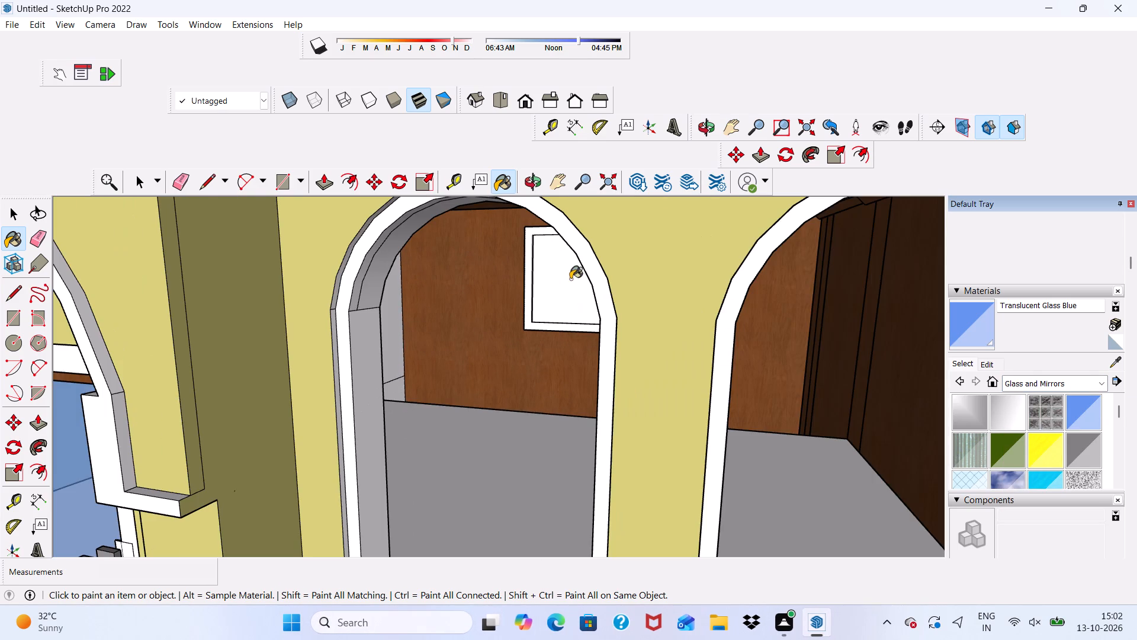
pyautogui.click(570, 279)
pyautogui.scroll(4, 570, 279)
pyautogui.scroll(1, 641, 258)
pyautogui.click(705, 254)
pyautogui.scroll(-4, 534, 310)
# Examine the house front in the standard front view and from several angles, including the balconies, gate and boundary wall.
pyautogui.middleClick(493, 338)
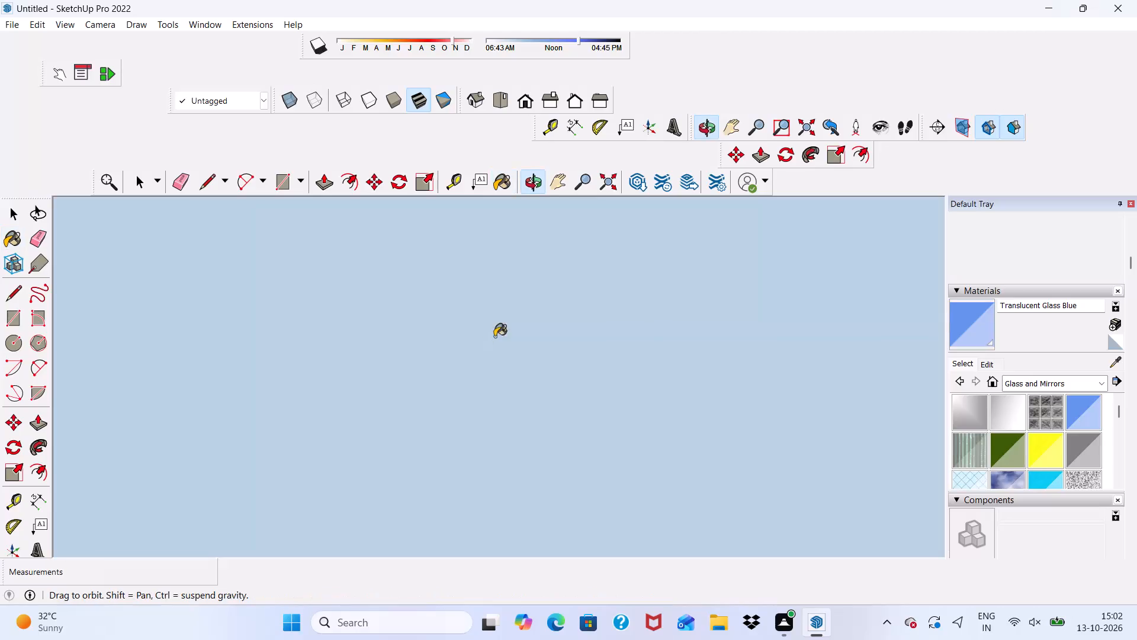
pyautogui.click(522, 102)
pyautogui.scroll(-9, 542, 203)
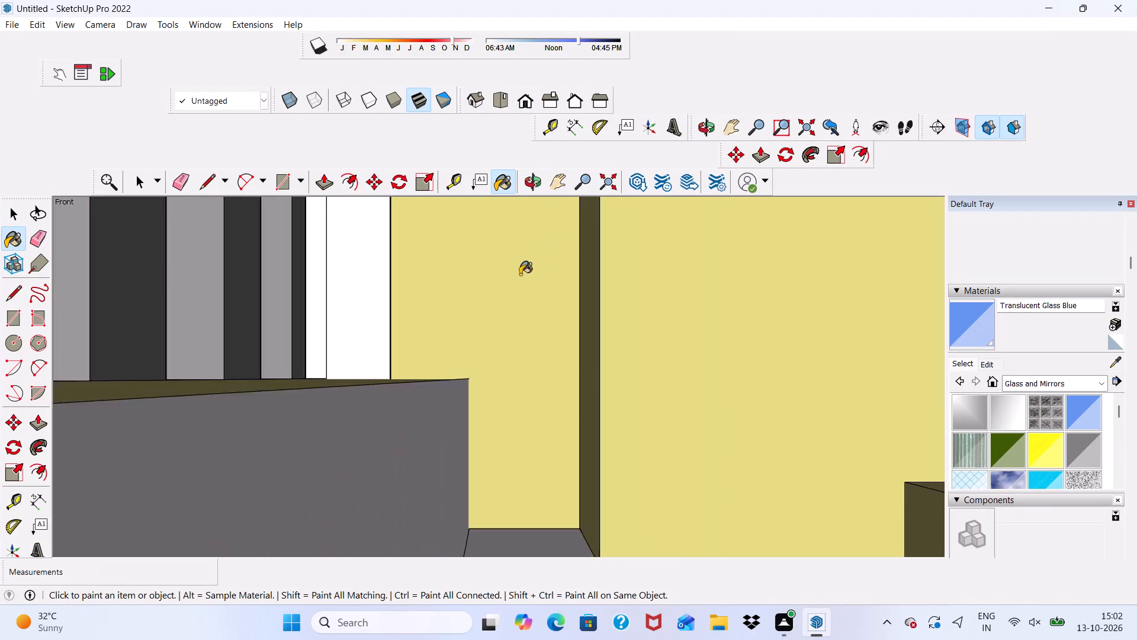
pyautogui.scroll(-1, 520, 274)
pyautogui.scroll(-20, 520, 264)
pyautogui.scroll(-10, 520, 264)
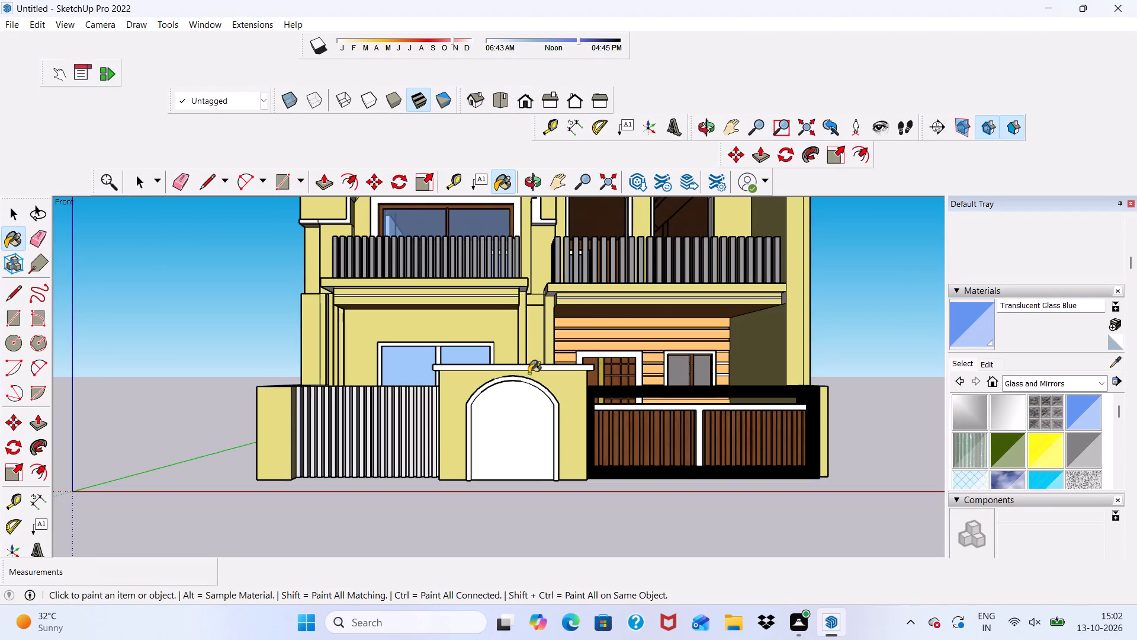
pyautogui.scroll(6, 705, 428)
pyautogui.scroll(-7, 493, 415)
pyautogui.scroll(-1, 431, 479)
pyautogui.moveTo(431, 479); pyautogui.dragTo(374, 504, button='middle')
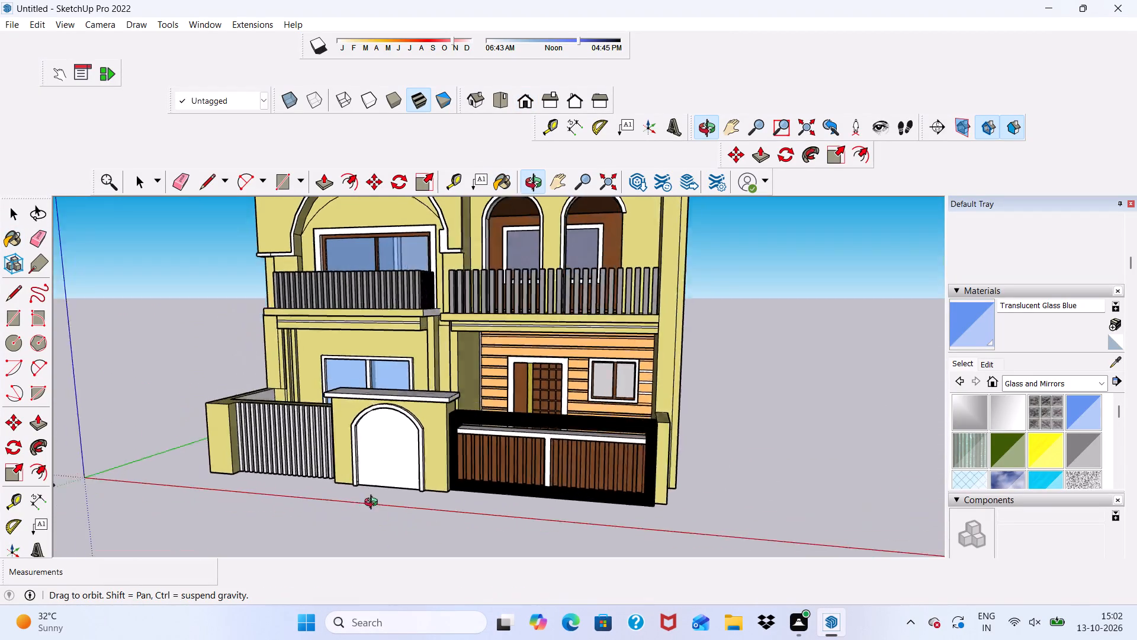
pyautogui.moveTo(374, 504); pyautogui.dragTo(473, 516, button='middle')
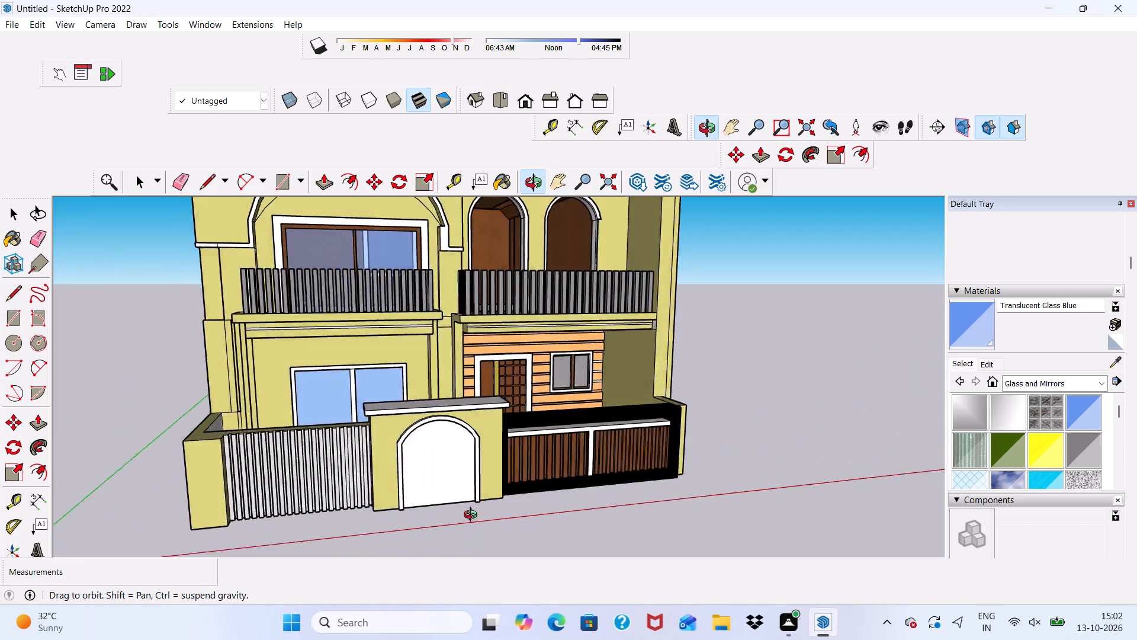
pyautogui.moveTo(473, 516); pyautogui.dragTo(431, 498, button='middle')
pyautogui.scroll(3, 433, 498)
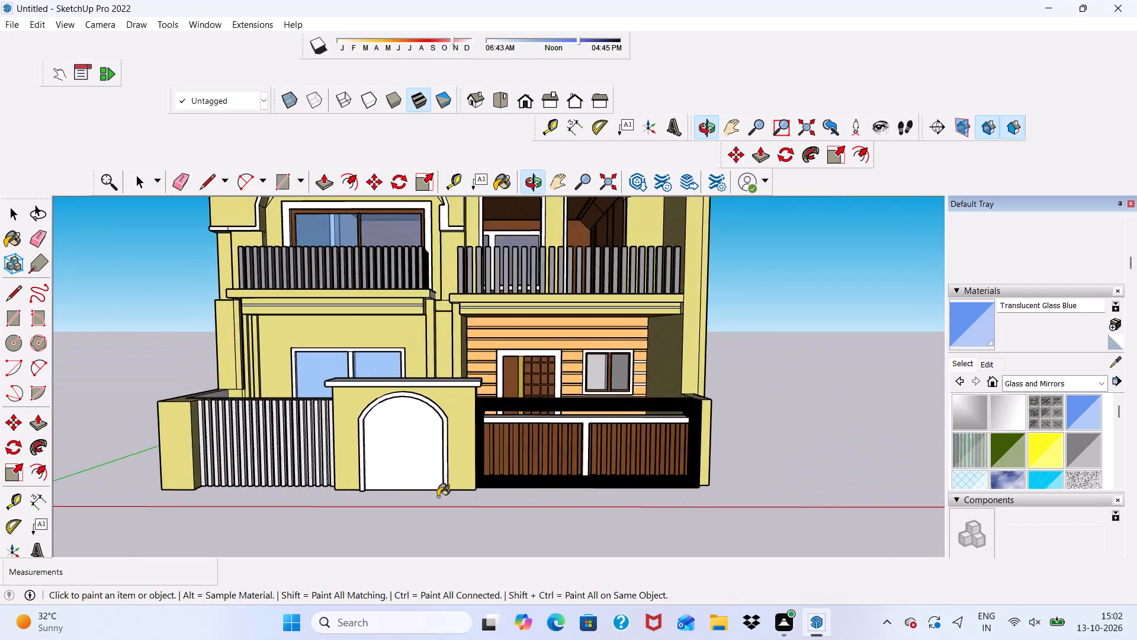
pyautogui.scroll(-7, 438, 497)
pyautogui.moveTo(499, 510); pyautogui.dragTo(497, 425, button='middle')
pyautogui.scroll(16, 497, 425)
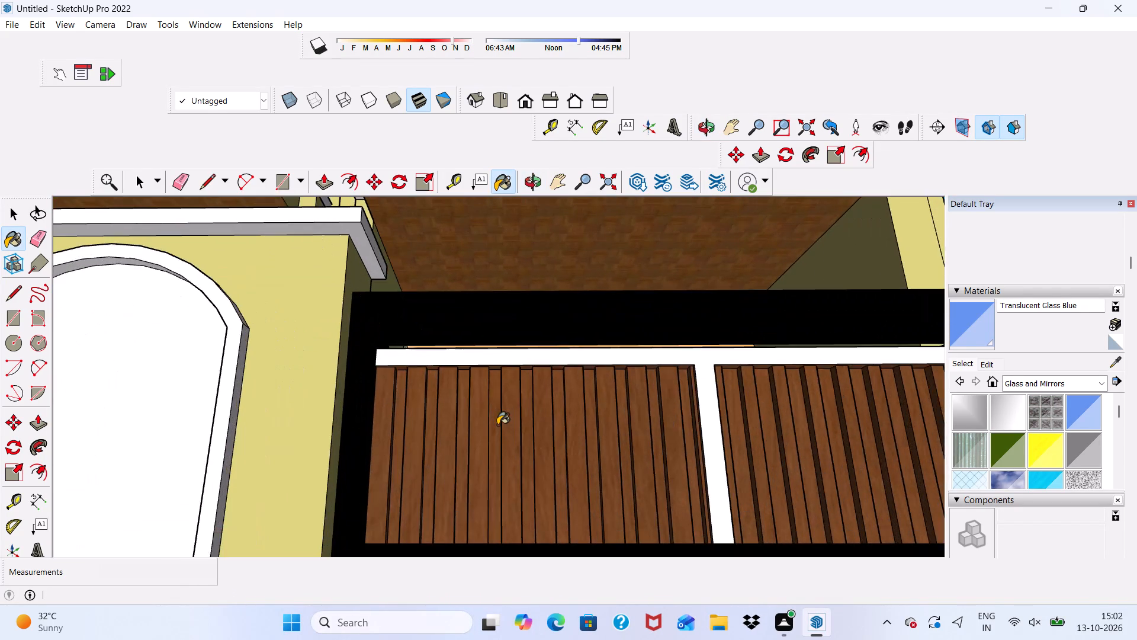
pyautogui.scroll(-1, 497, 425)
pyautogui.moveTo(497, 425); pyautogui.dragTo(522, 579, button='middle')
pyautogui.scroll(1, 522, 531)
pyautogui.scroll(-12, 451, 428)
pyautogui.moveTo(470, 423); pyautogui.dragTo(478, 379, button='middle')
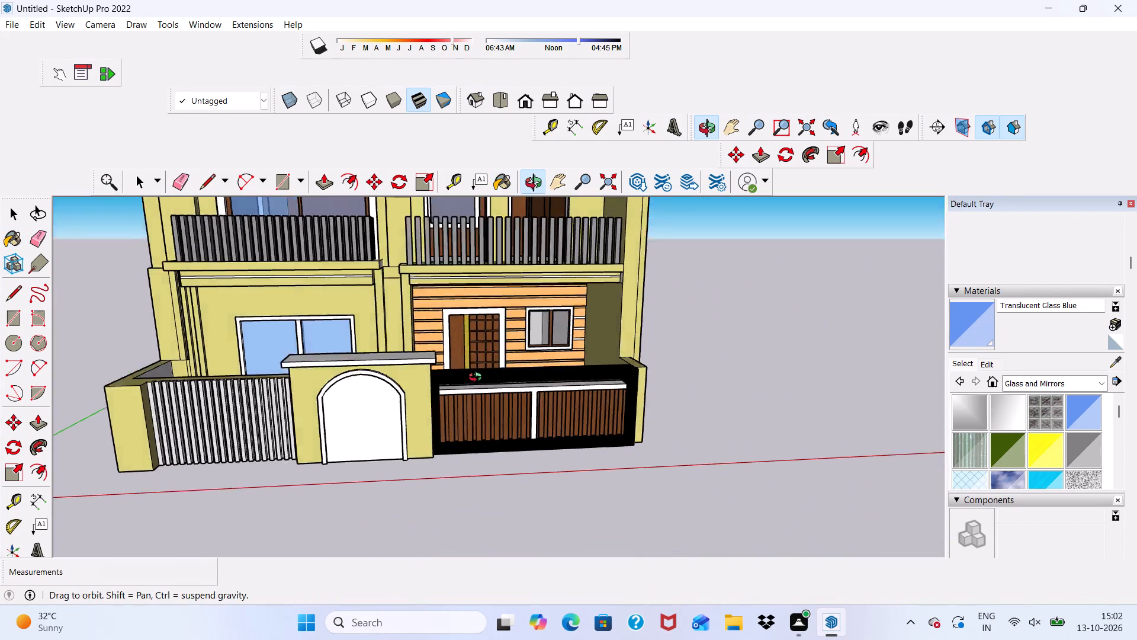
pyautogui.moveTo(478, 379); pyautogui.dragTo(473, 429, button='middle')
pyautogui.scroll(-8, 501, 401)
pyautogui.scroll(4, 503, 481)
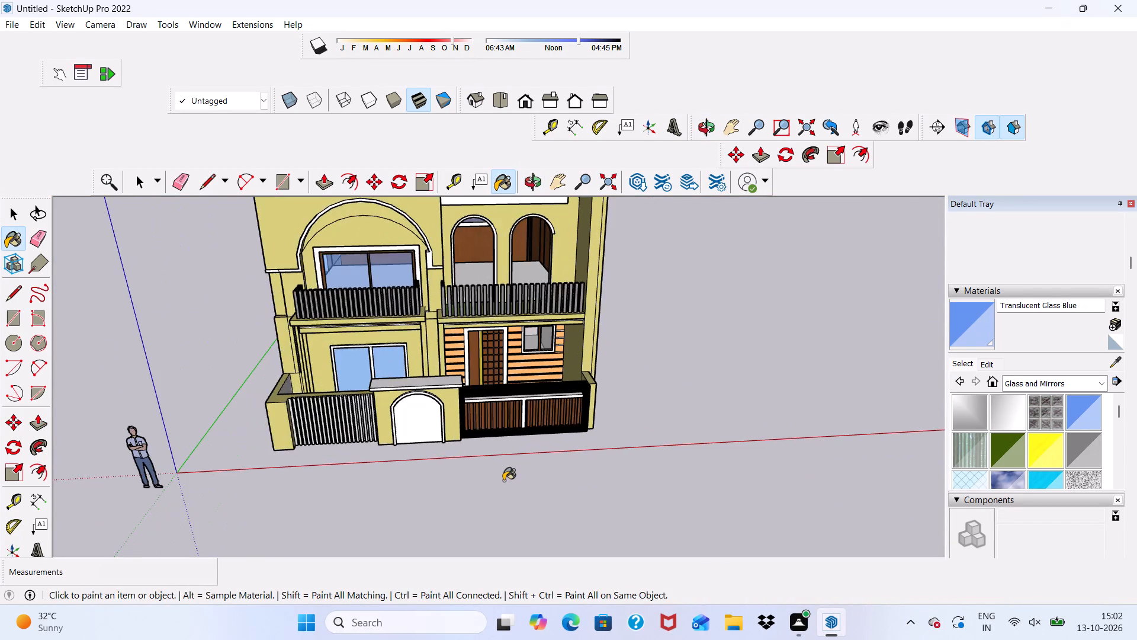
# Examine the painted house front from low and raised angles, including the gate, the balconies and the roof edge.
pyautogui.scroll(5, 521, 459)
pyautogui.scroll(-3, 521, 450)
pyautogui.moveTo(520, 450); pyautogui.dragTo(483, 402, button='middle')
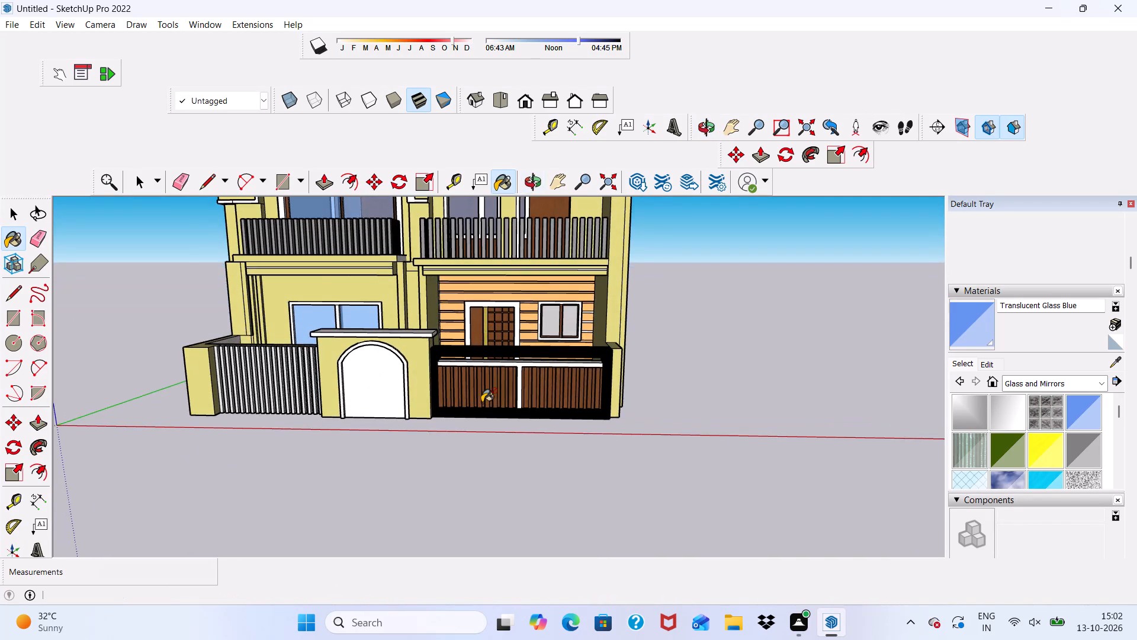
pyautogui.scroll(4, 483, 402)
pyautogui.scroll(-1, 483, 402)
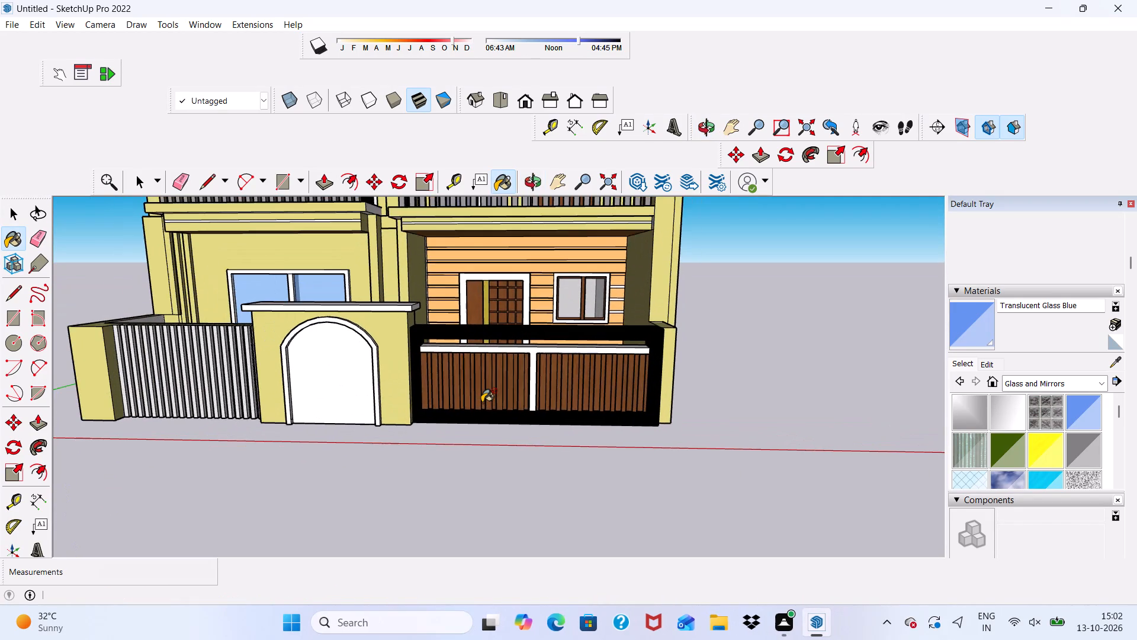
pyautogui.scroll(-5, 483, 402)
pyautogui.scroll(1, 483, 403)
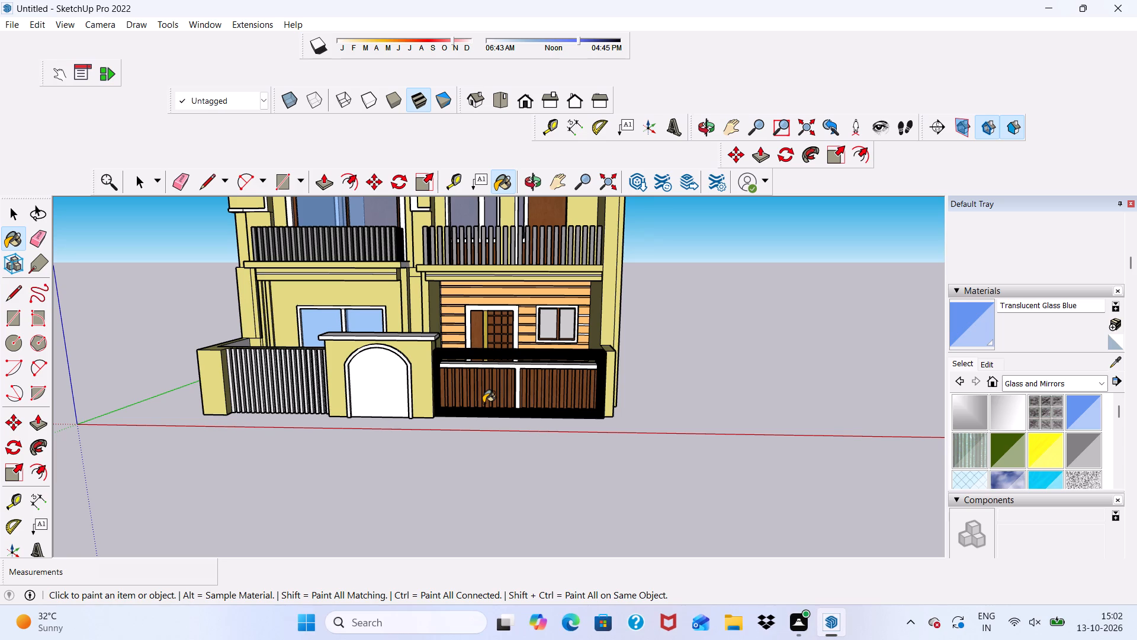
pyautogui.scroll(2, 473, 439)
pyautogui.scroll(-5, 332, 364)
pyautogui.scroll(2, 380, 322)
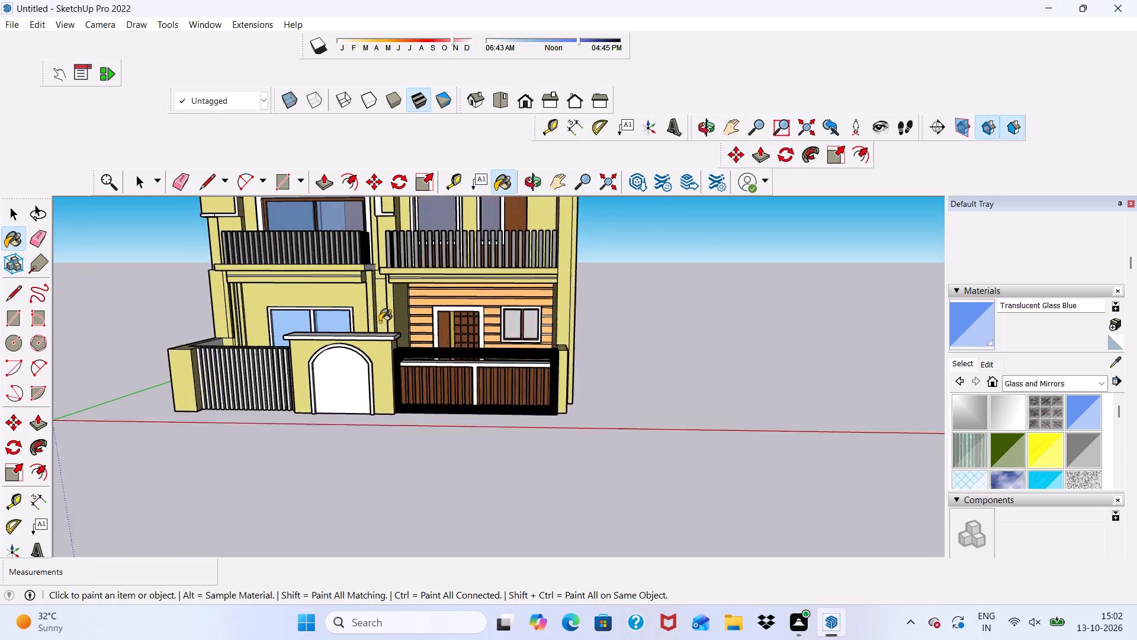
pyautogui.scroll(4, 380, 322)
pyautogui.scroll(-6, 380, 322)
pyautogui.moveTo(440, 392); pyautogui.dragTo(484, 478, button='middle')
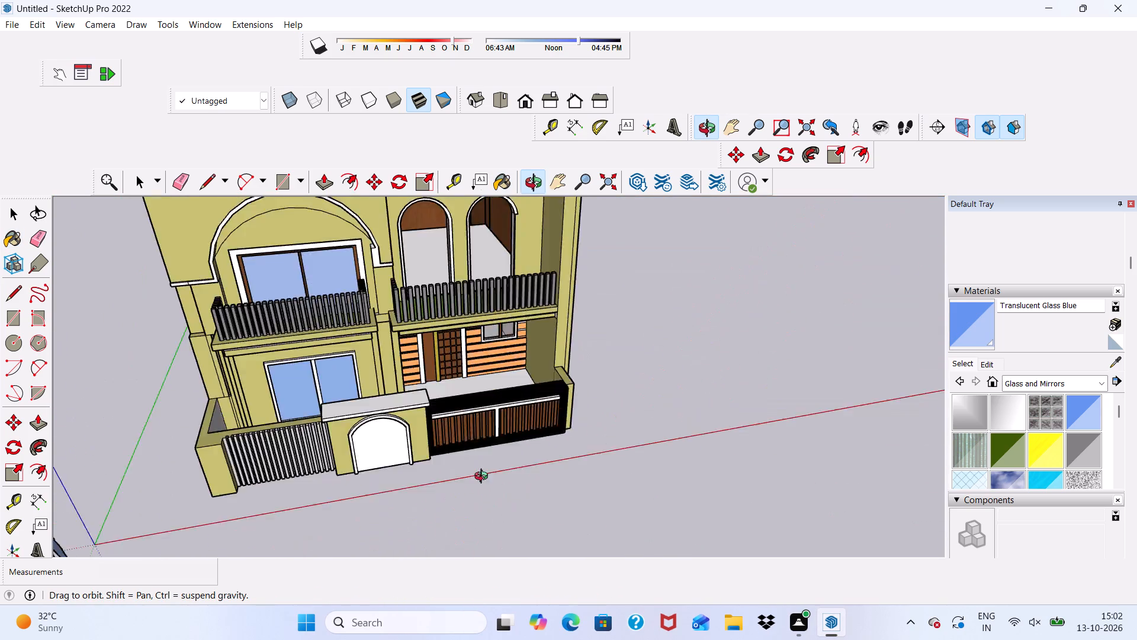
pyautogui.moveTo(484, 478); pyautogui.dragTo(407, 466, button='middle')
pyautogui.scroll(1, 366, 327)
pyautogui.scroll(-10, 384, 345)
pyautogui.moveTo(492, 332); pyautogui.dragTo(485, 246, button='middle')
pyautogui.scroll(3, 485, 246)
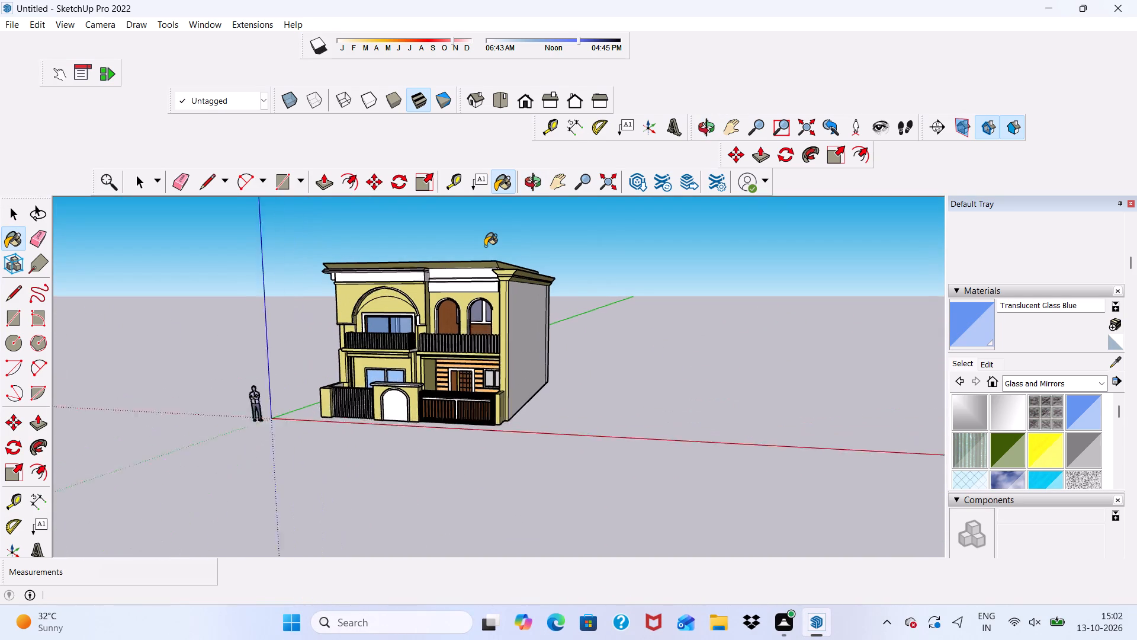
pyautogui.scroll(1, 485, 246)
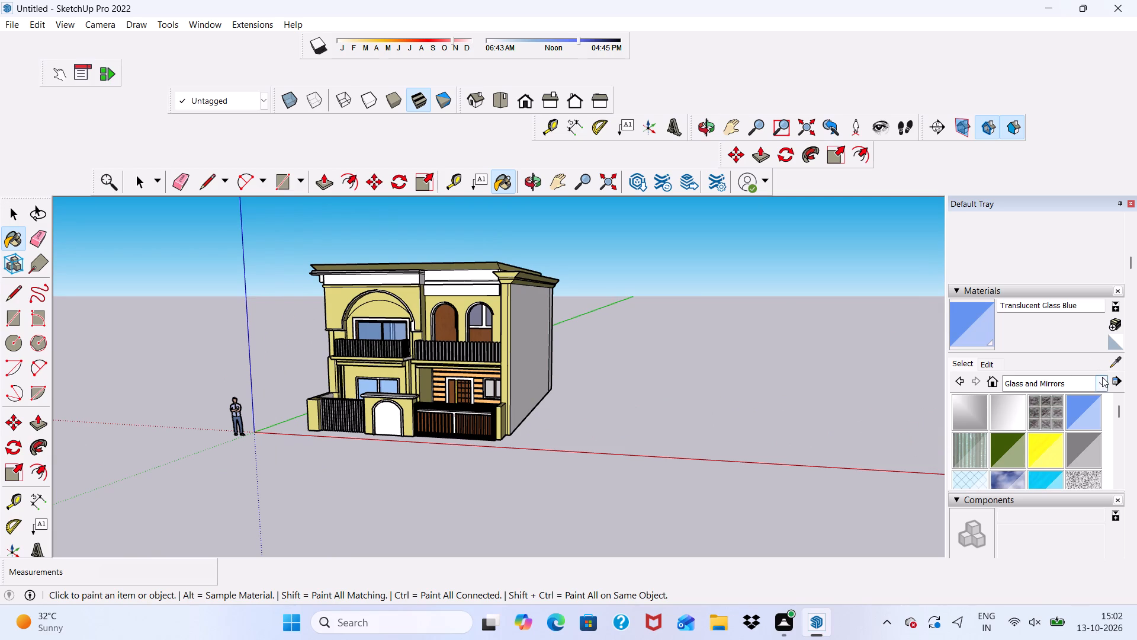
# Paint the upper fascia band beneath the roof edge above the twin arches with Roofing Shingles GAF Estates from the Roofing materials.
pyautogui.click(1102, 377)
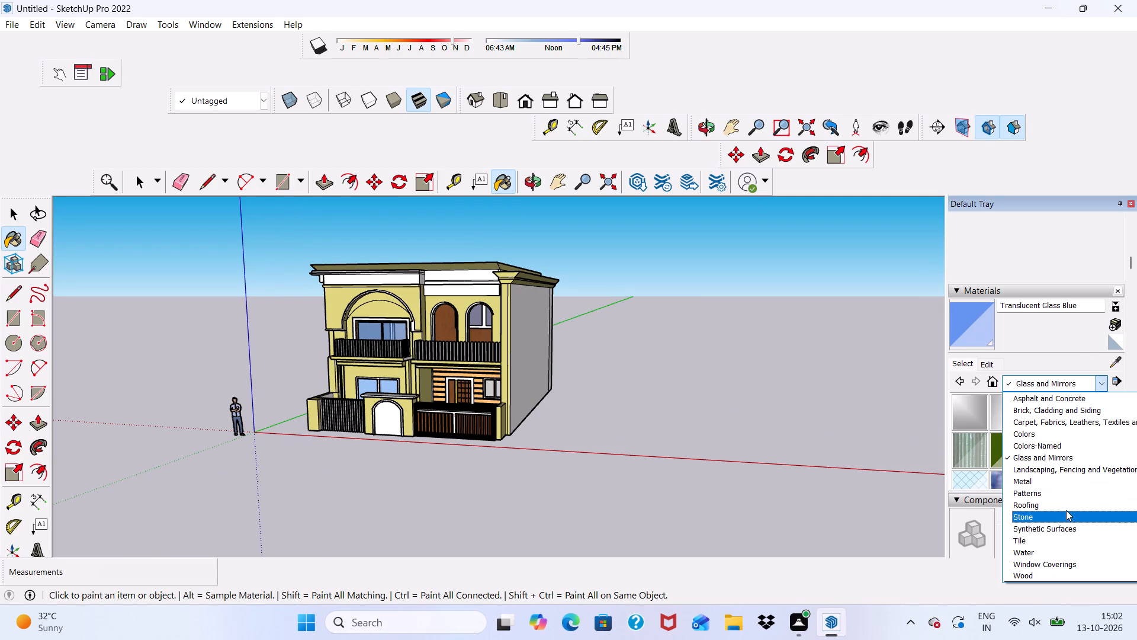
pyautogui.click(1066, 508)
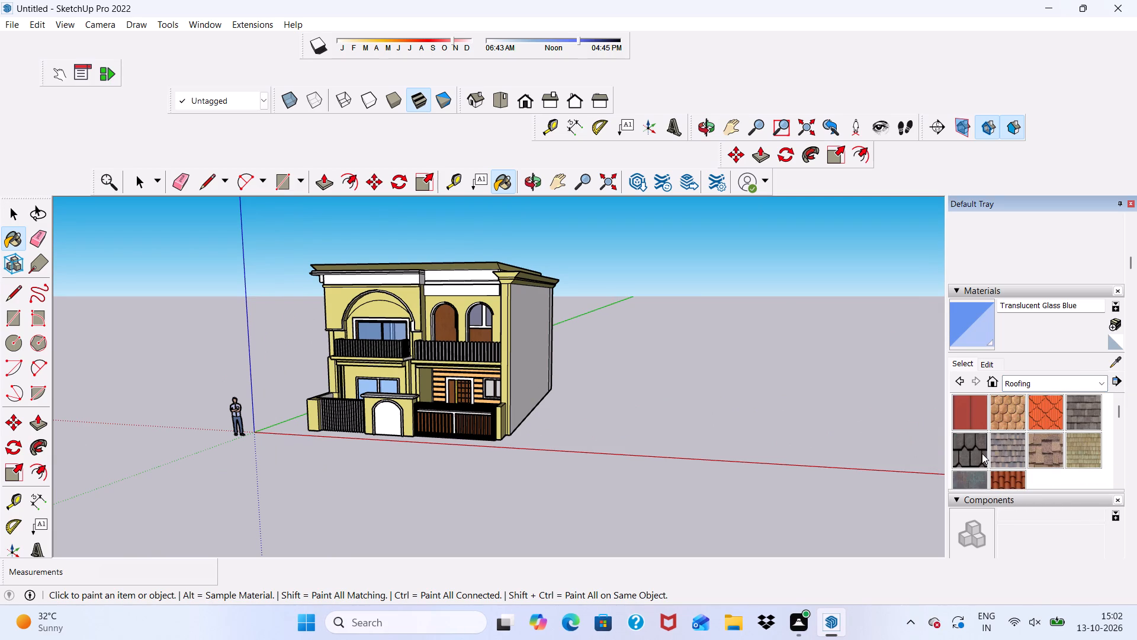
pyautogui.click(971, 446)
pyautogui.scroll(2, 527, 396)
pyautogui.scroll(3, 372, 247)
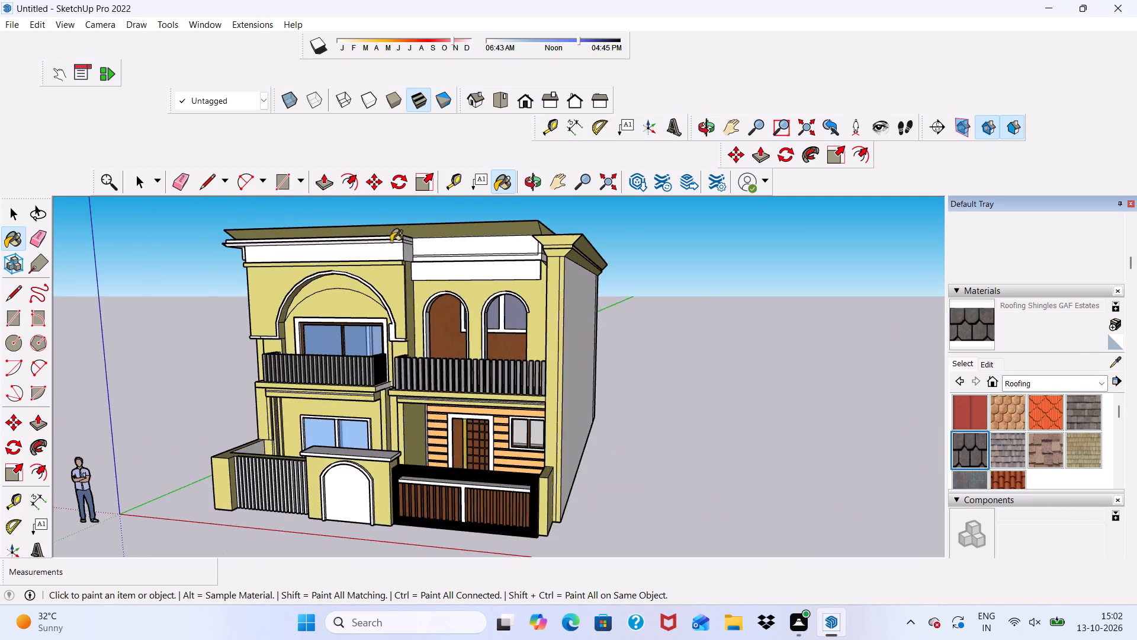
pyautogui.scroll(11, 391, 242)
pyautogui.click(404, 263)
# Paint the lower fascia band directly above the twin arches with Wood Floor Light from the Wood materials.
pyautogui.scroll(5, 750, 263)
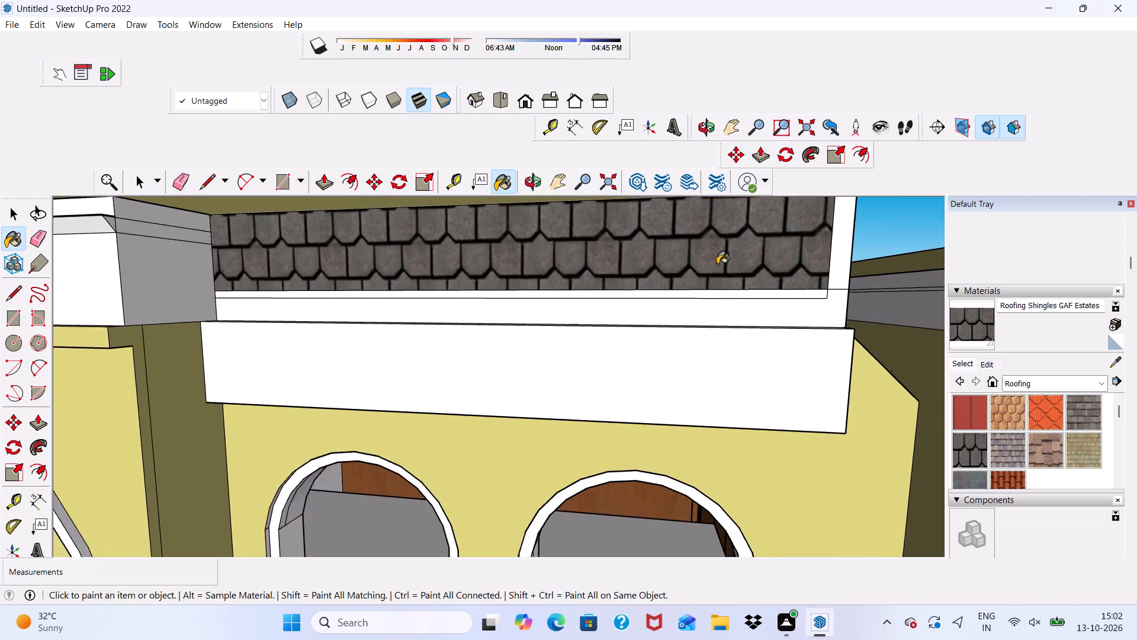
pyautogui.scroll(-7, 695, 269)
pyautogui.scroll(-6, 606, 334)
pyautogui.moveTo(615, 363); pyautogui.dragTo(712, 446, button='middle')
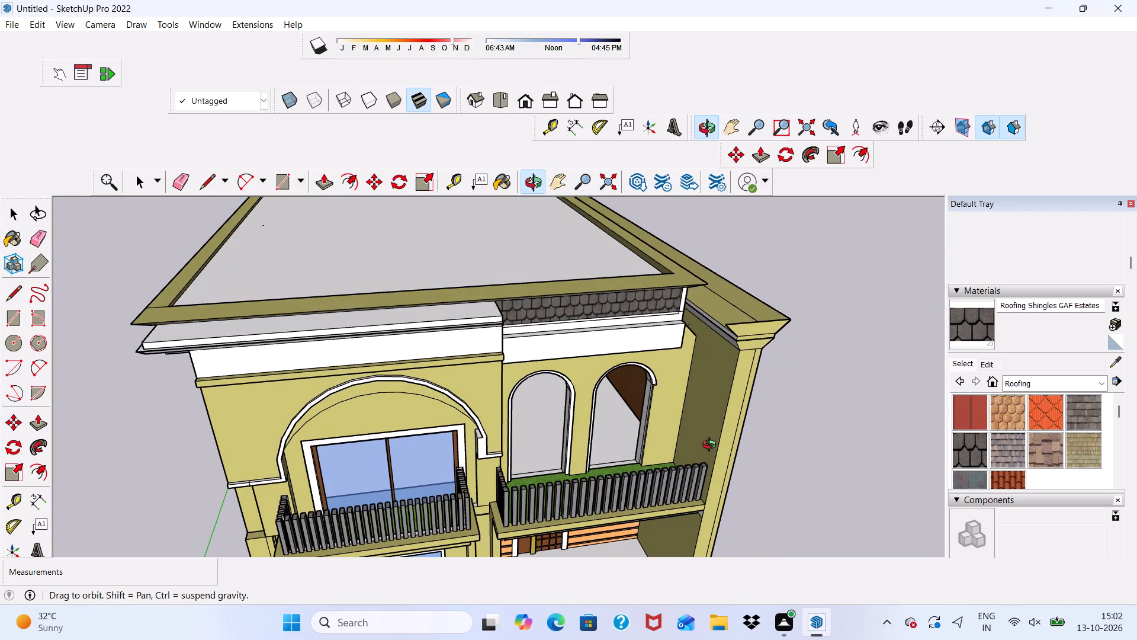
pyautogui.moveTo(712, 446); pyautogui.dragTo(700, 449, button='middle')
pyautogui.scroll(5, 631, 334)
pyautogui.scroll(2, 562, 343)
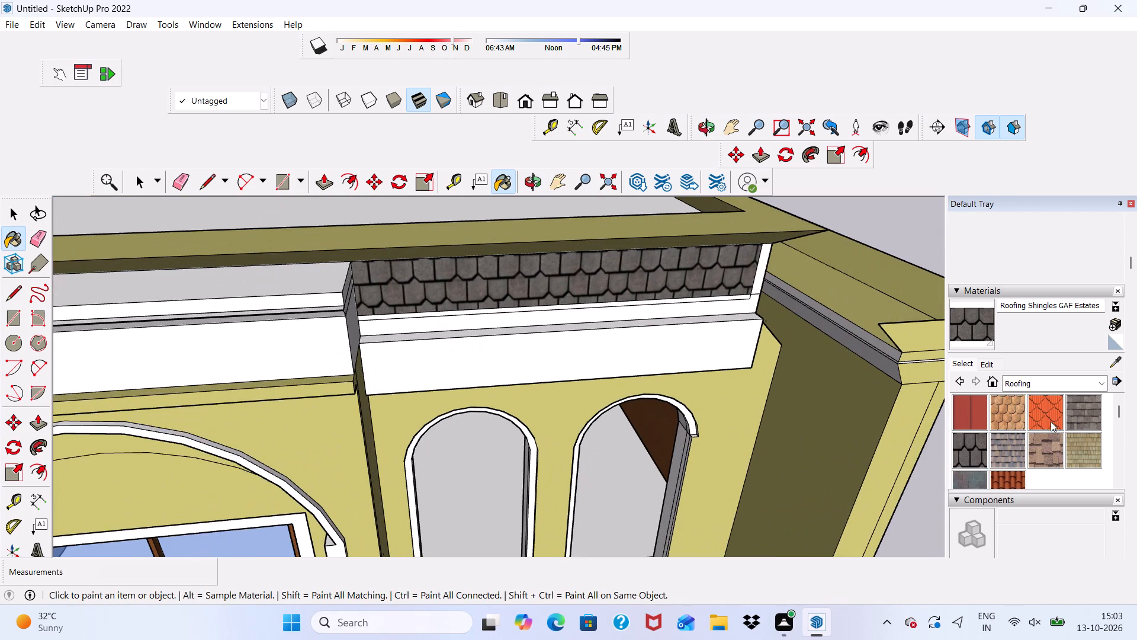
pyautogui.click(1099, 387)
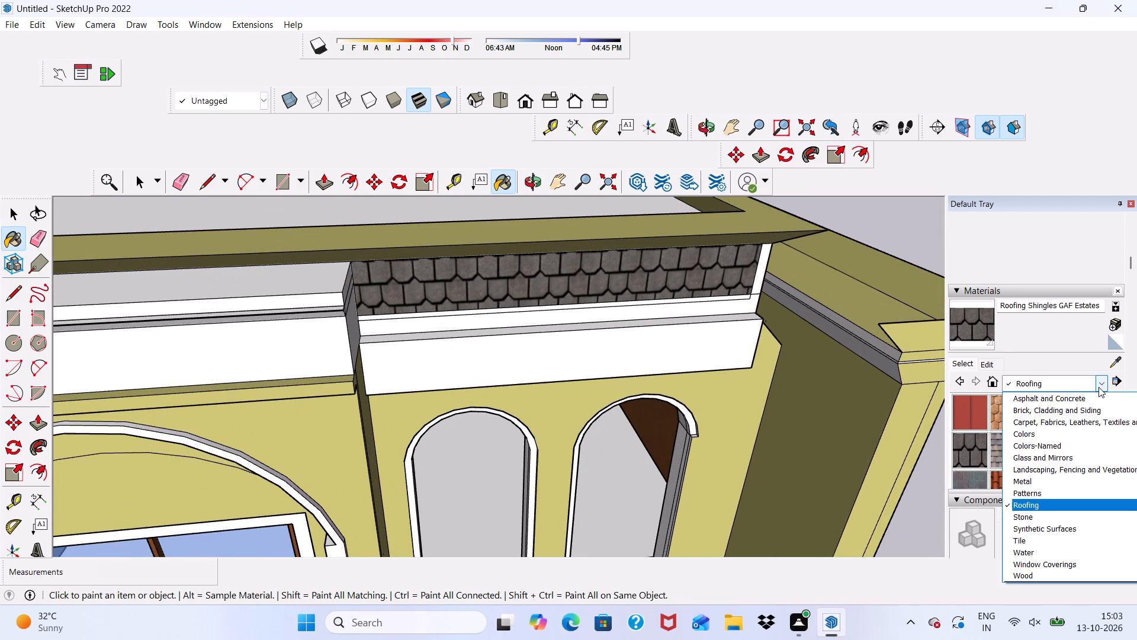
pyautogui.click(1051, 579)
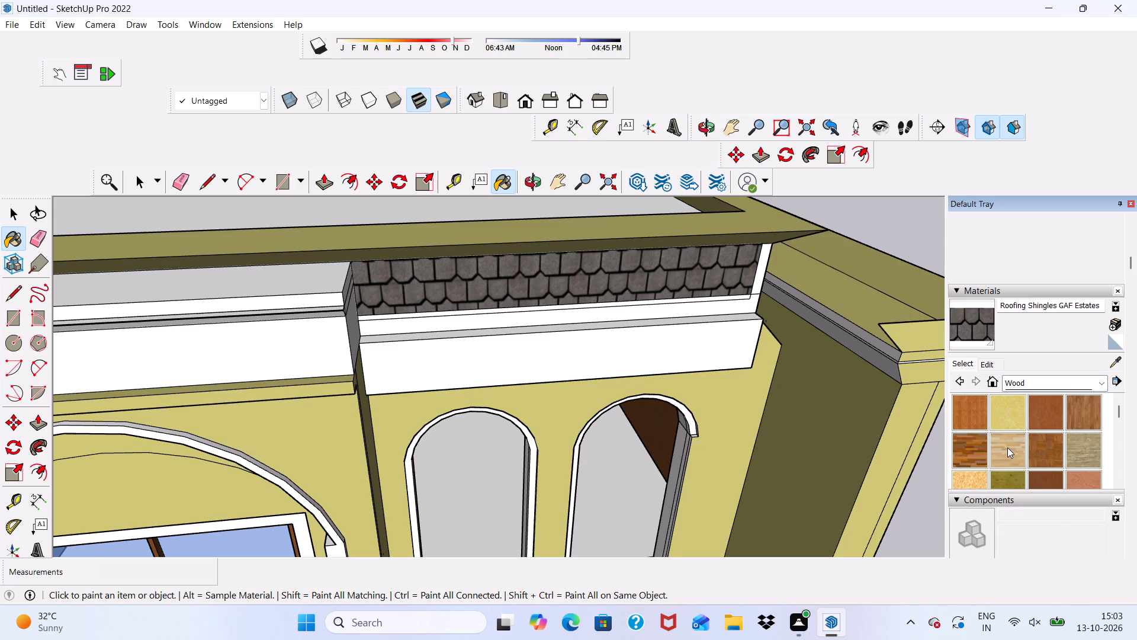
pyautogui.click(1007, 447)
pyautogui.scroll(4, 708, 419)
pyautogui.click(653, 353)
# Repaint the lower fascia band above the twin arches with Wood Lumber ButtJoined from the Wood materials.
pyautogui.scroll(-5, 653, 353)
pyautogui.moveTo(625, 393); pyautogui.dragTo(584, 311, button='middle')
pyautogui.scroll(-1, 625, 393)
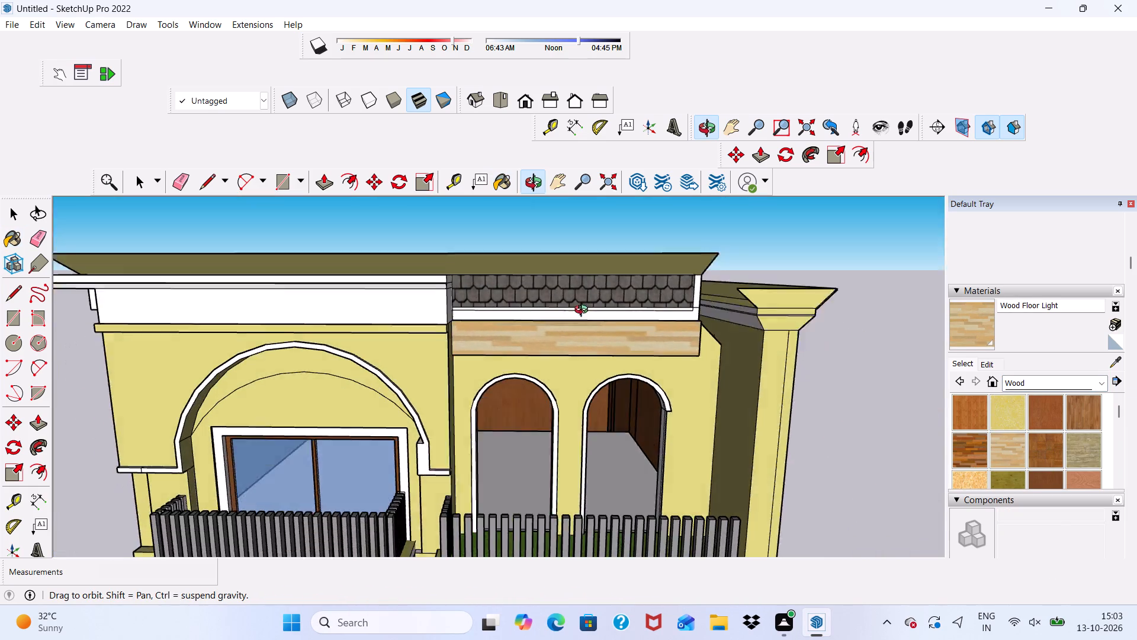
pyautogui.moveTo(584, 311); pyautogui.dragTo(575, 290, button='middle')
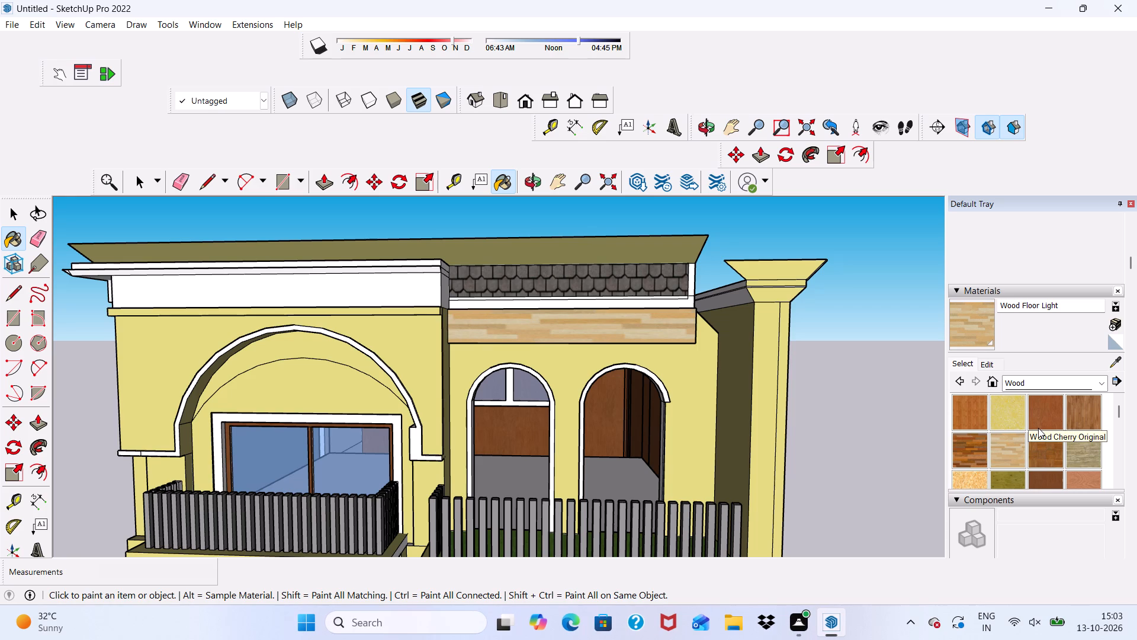
pyautogui.scroll(-5, 1035, 442)
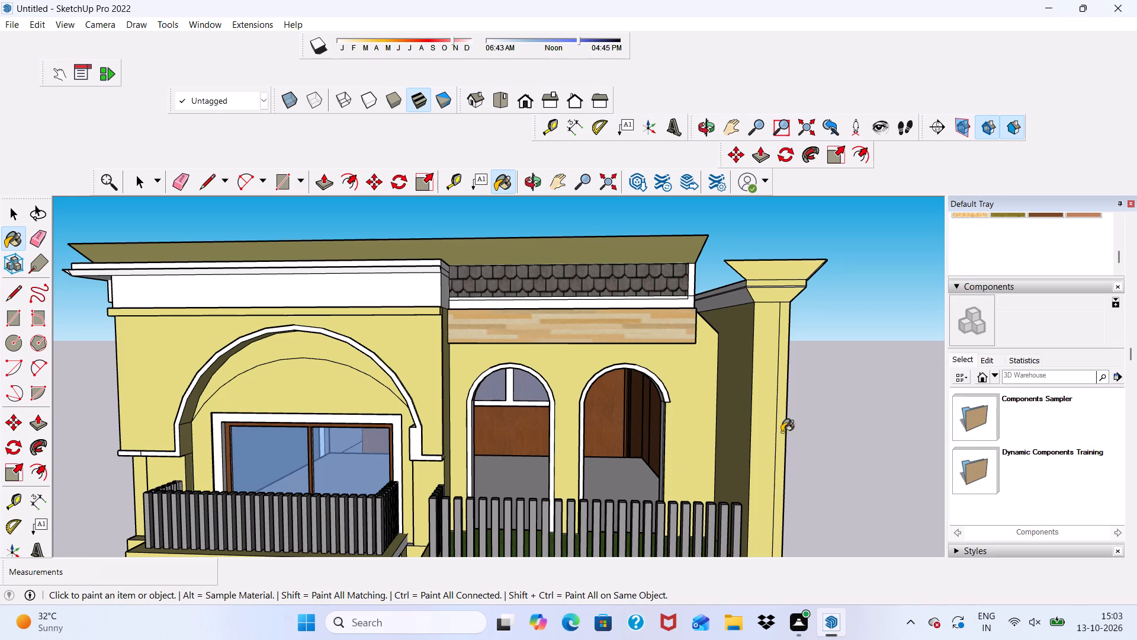
pyautogui.scroll(3, 1004, 382)
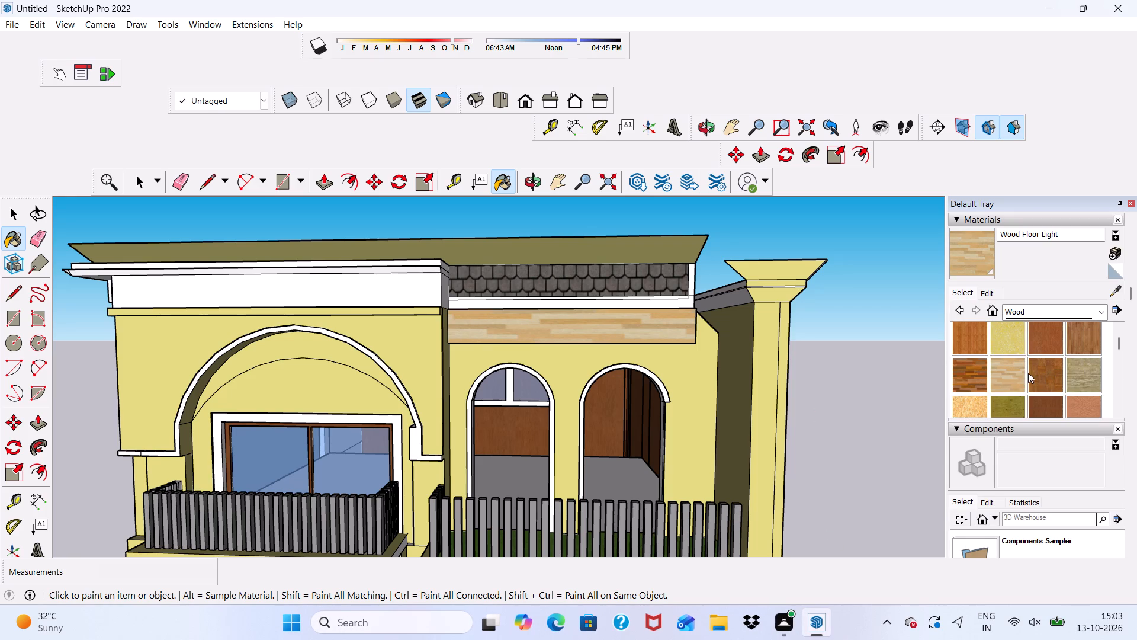
pyautogui.click(1087, 379)
pyautogui.scroll(1, 637, 340)
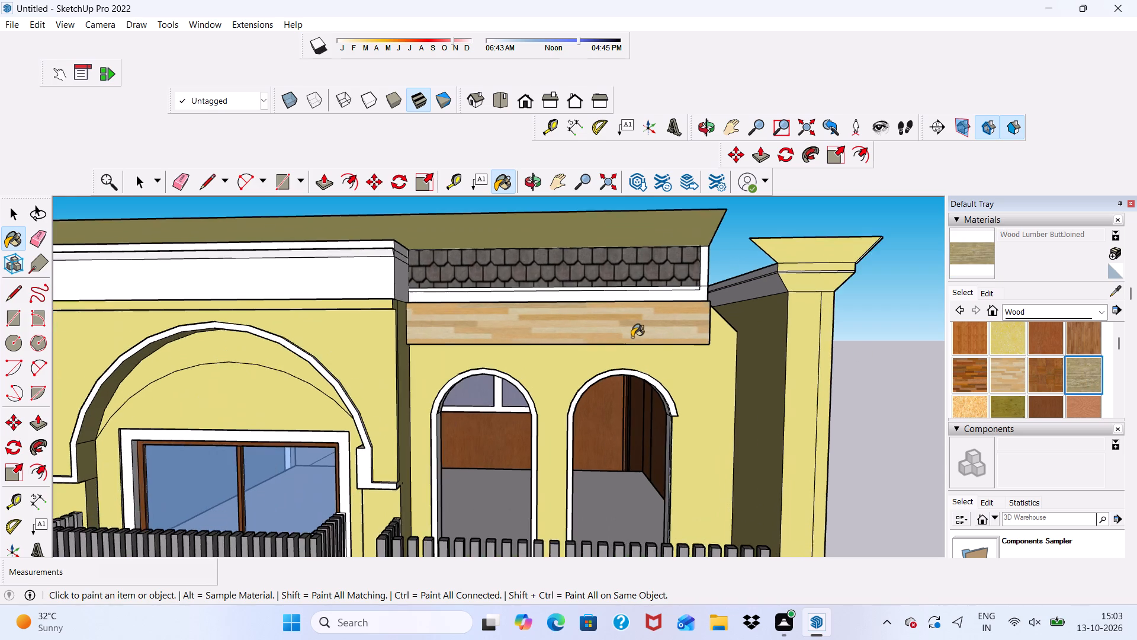
pyautogui.scroll(3, 632, 337)
pyautogui.click(620, 326)
# Examine the repainted fascia bands and the whole house from the front, the sides and above.
pyautogui.scroll(-5, 620, 326)
pyautogui.moveTo(610, 372); pyautogui.dragTo(614, 428, button='middle')
pyautogui.scroll(-1, 783, 293)
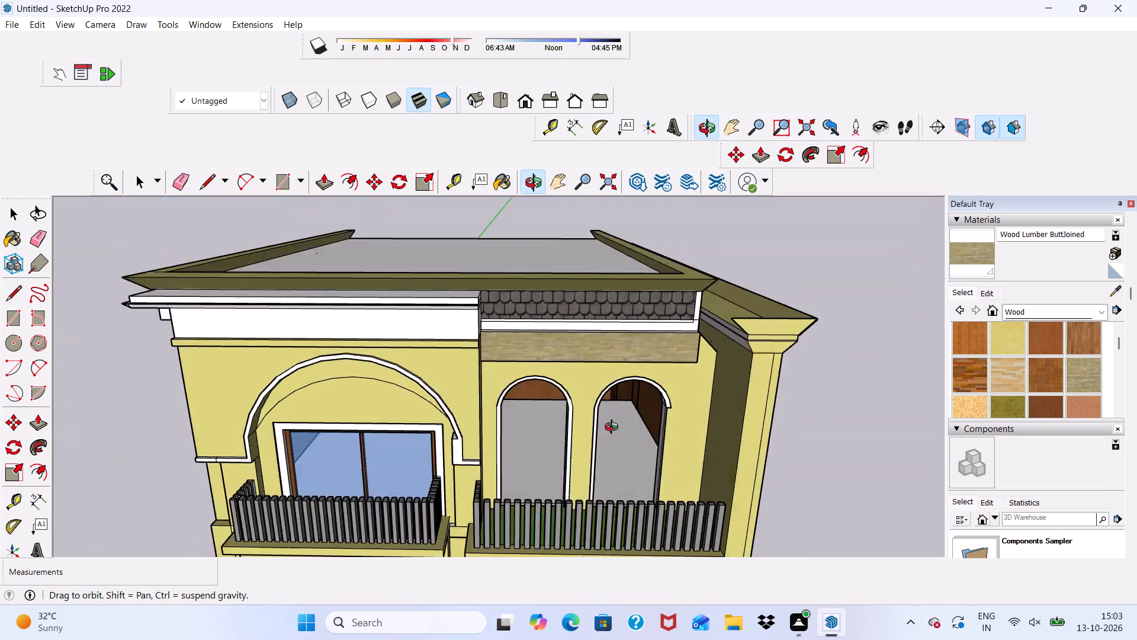
pyautogui.moveTo(614, 428); pyautogui.dragTo(530, 322, button='middle')
pyautogui.scroll(11, 529, 313)
pyautogui.scroll(-13, 529, 314)
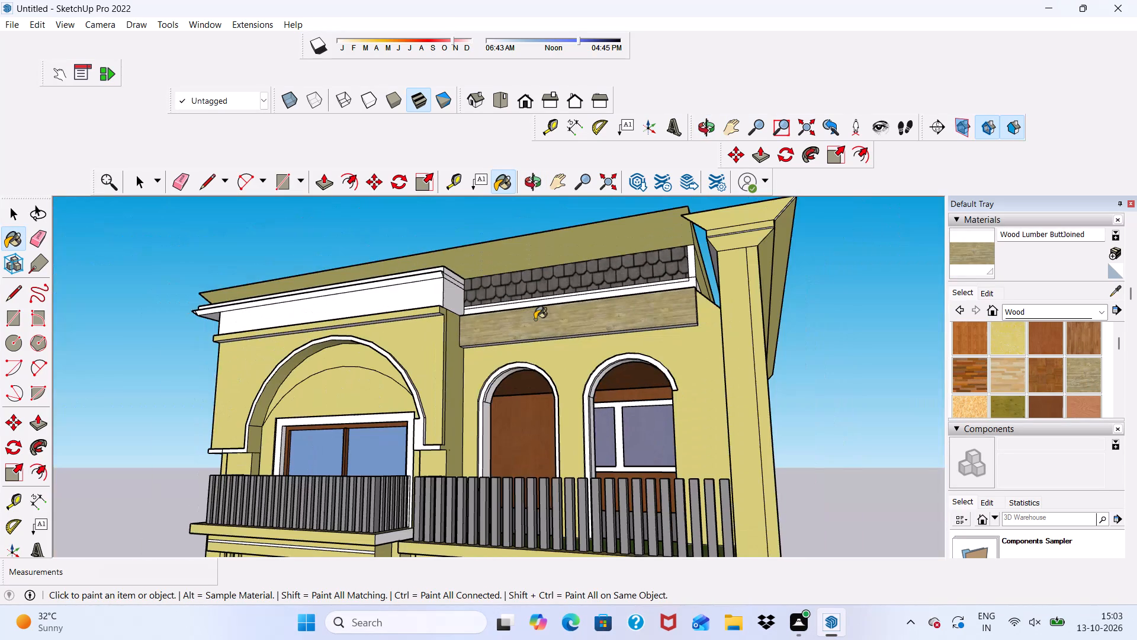
pyautogui.scroll(-3, 535, 319)
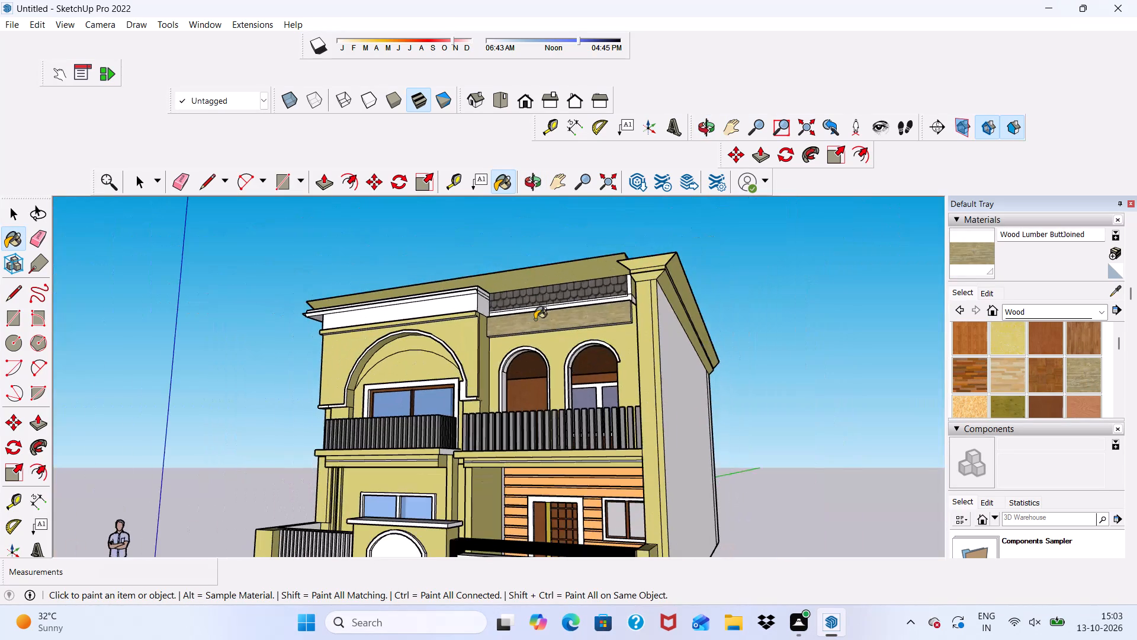
pyautogui.scroll(-3, 510, 327)
pyautogui.moveTo(505, 333); pyautogui.dragTo(672, 408, button='middle')
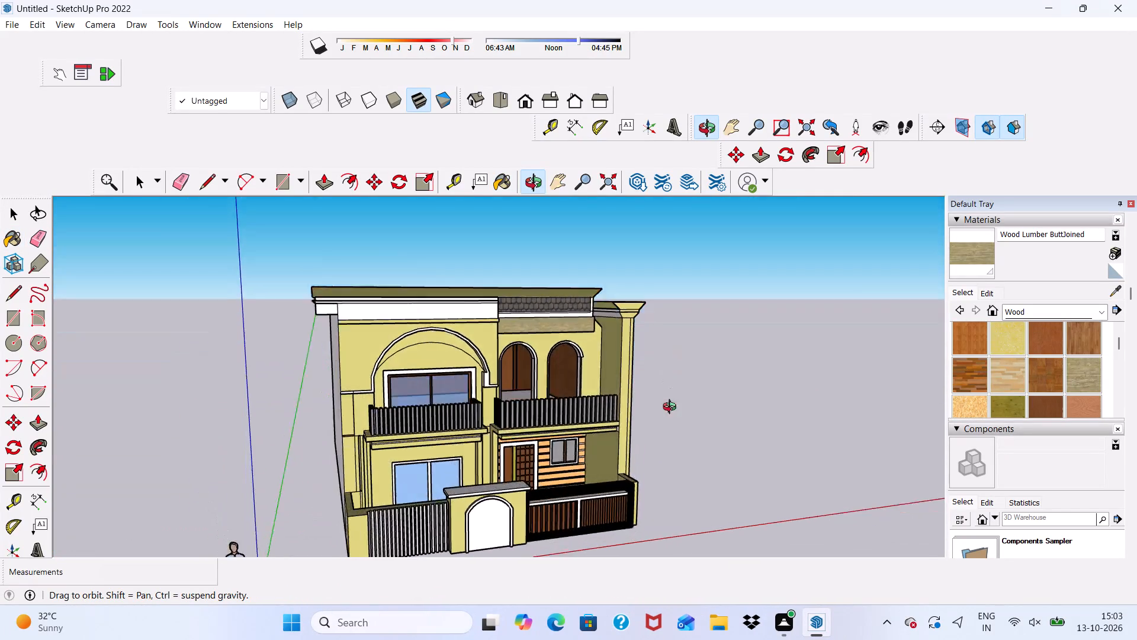
pyautogui.moveTo(672, 408); pyautogui.dragTo(560, 330, button='middle')
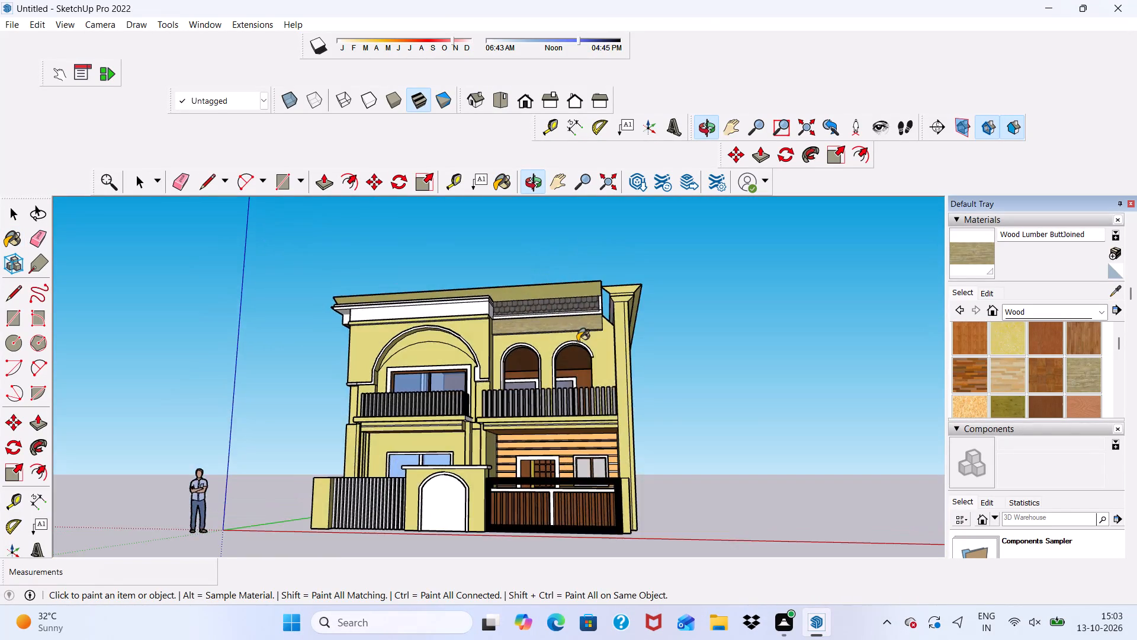
pyautogui.scroll(-5, 575, 342)
pyautogui.scroll(11, 438, 351)
pyautogui.scroll(6, 528, 331)
pyautogui.scroll(-4, 511, 327)
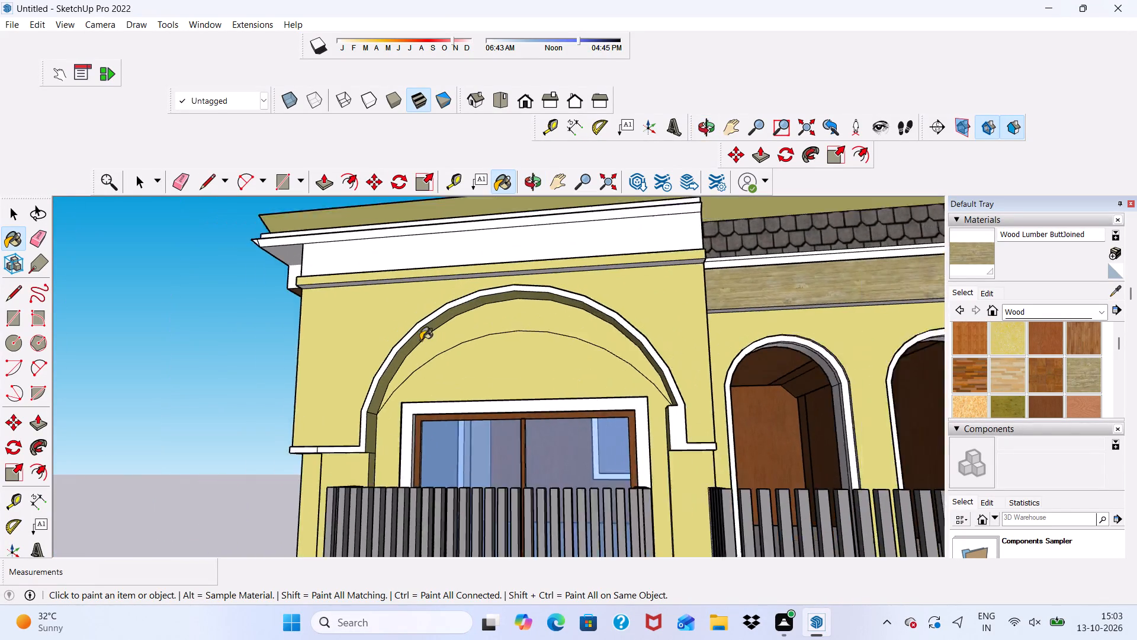
pyautogui.scroll(-1, 420, 340)
pyautogui.moveTo(419, 341); pyautogui.dragTo(532, 350, button='middle')
pyautogui.scroll(-6, 532, 350)
pyautogui.press('space')
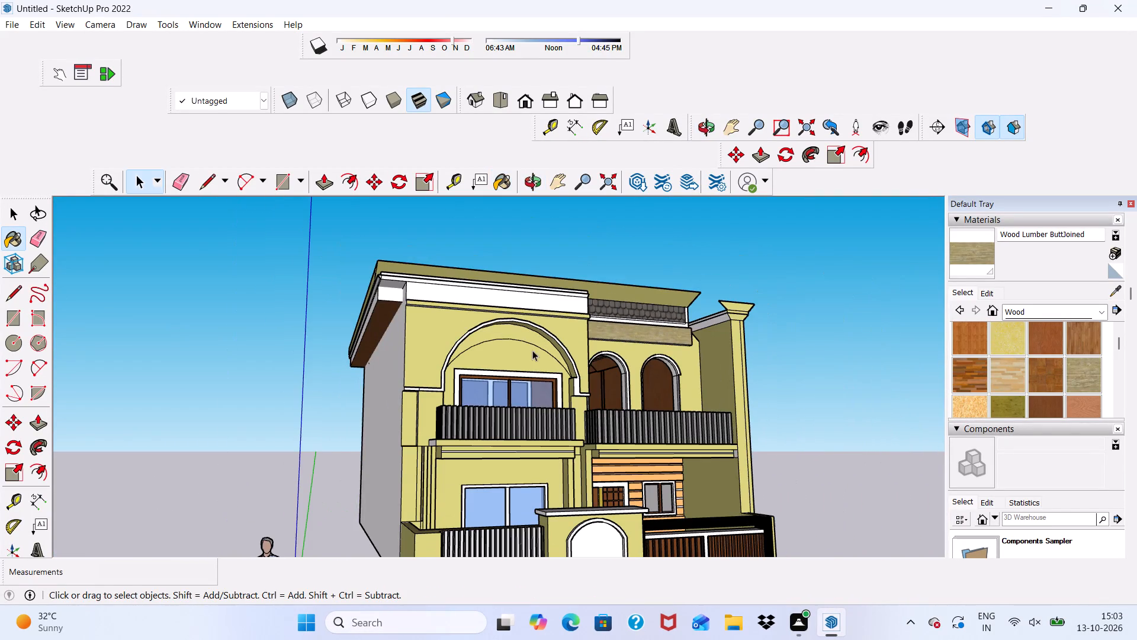
pyautogui.scroll(-10, 532, 350)
pyautogui.moveTo(517, 382); pyautogui.dragTo(430, 501, button='middle')
pyautogui.scroll(5, 460, 412)
pyautogui.scroll(4, 650, 426)
pyautogui.scroll(-5, 681, 453)
pyautogui.moveTo(656, 460); pyautogui.dragTo(646, 332, button='middle')
pyautogui.moveTo(695, 489); pyautogui.dragTo(712, 564, button='middle')
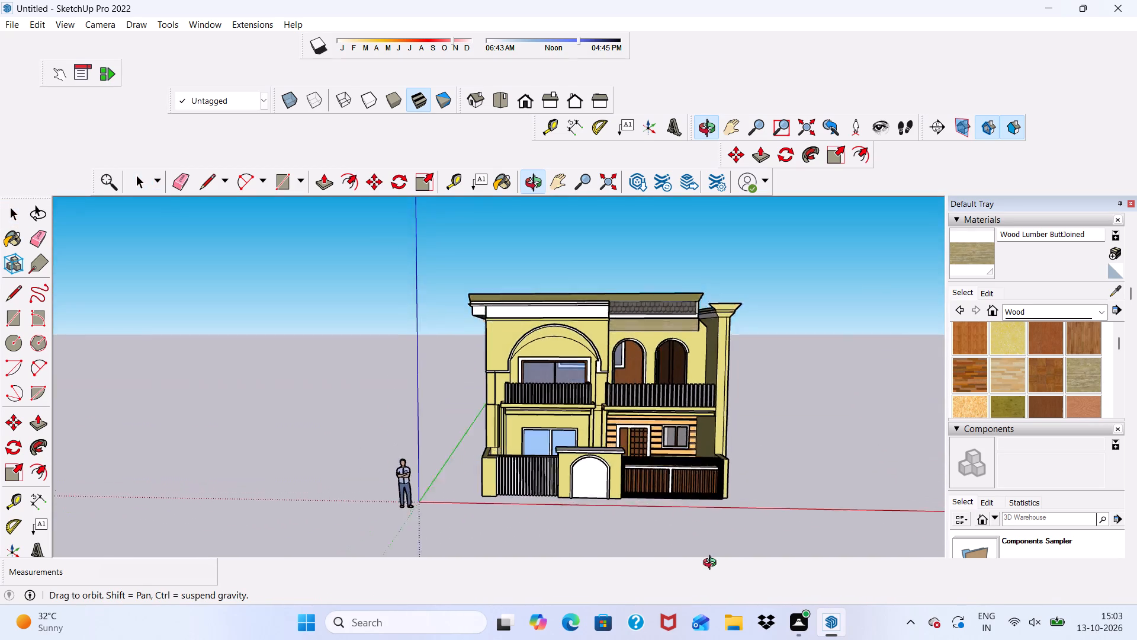
pyautogui.moveTo(712, 564); pyautogui.dragTo(447, 639, button='middle')
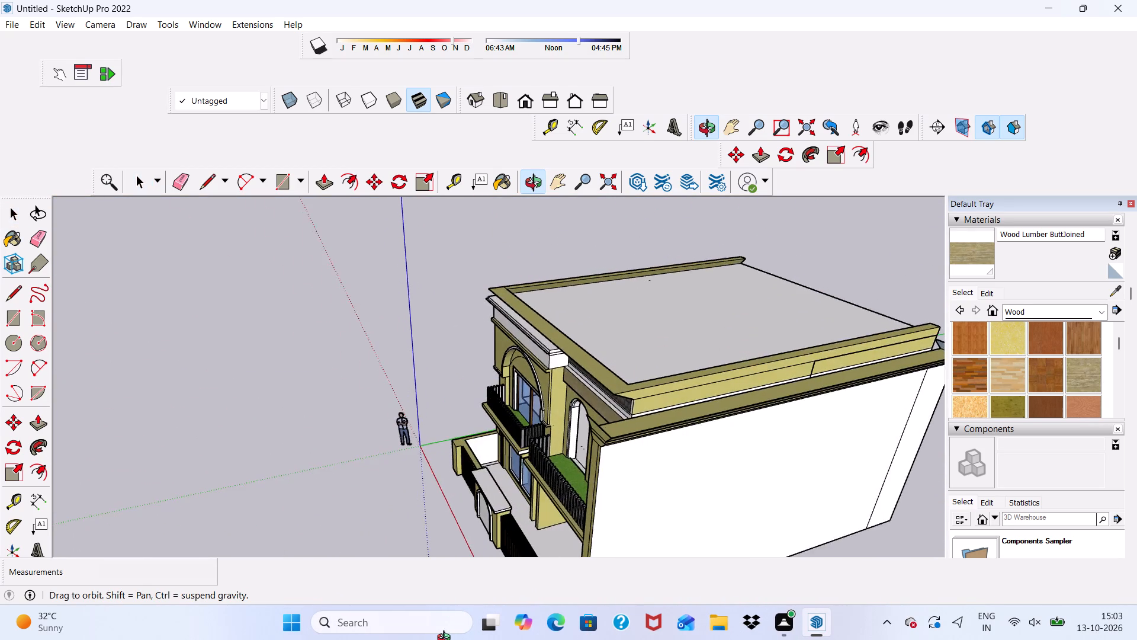
pyautogui.moveTo(447, 639); pyautogui.dragTo(652, 526, button='middle')
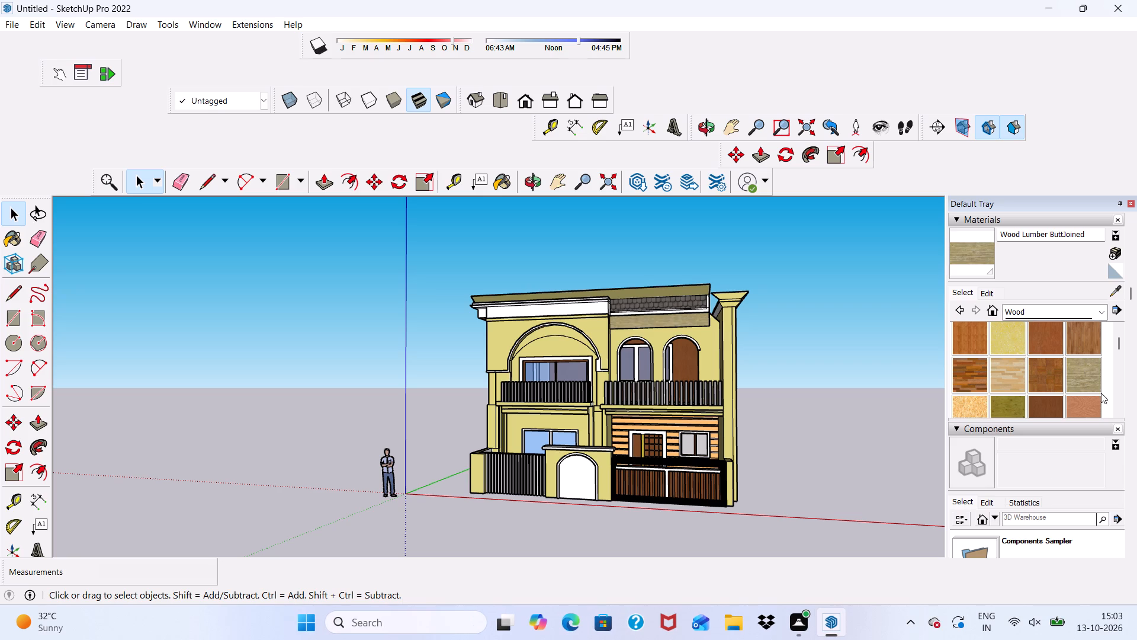
pyautogui.scroll(2, 731, 442)
pyautogui.scroll(-5, 645, 436)
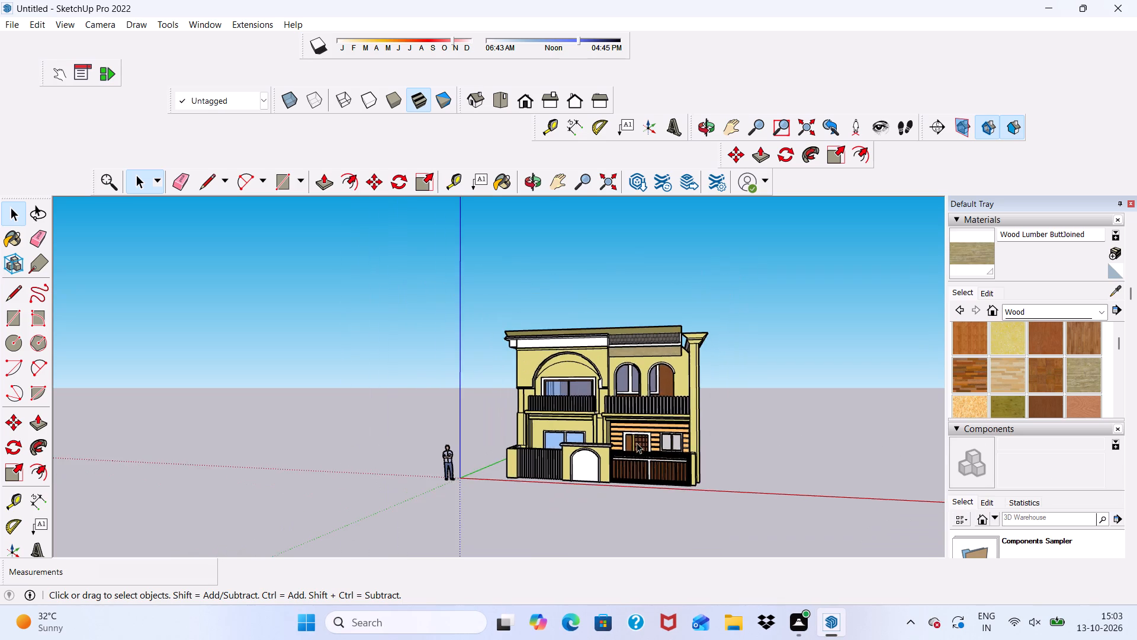
pyautogui.moveTo(637, 443); pyautogui.dragTo(679, 462, button='middle')
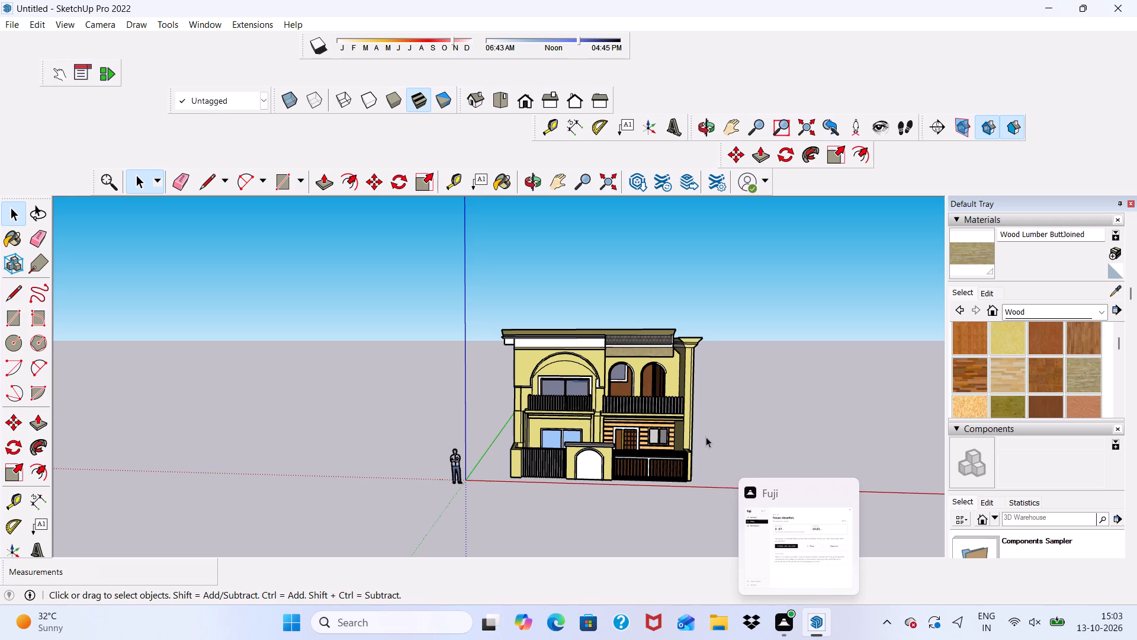
# Save the house model in the Documents folder under the file name 455.
pyautogui.hotkey('ctrl', 's')
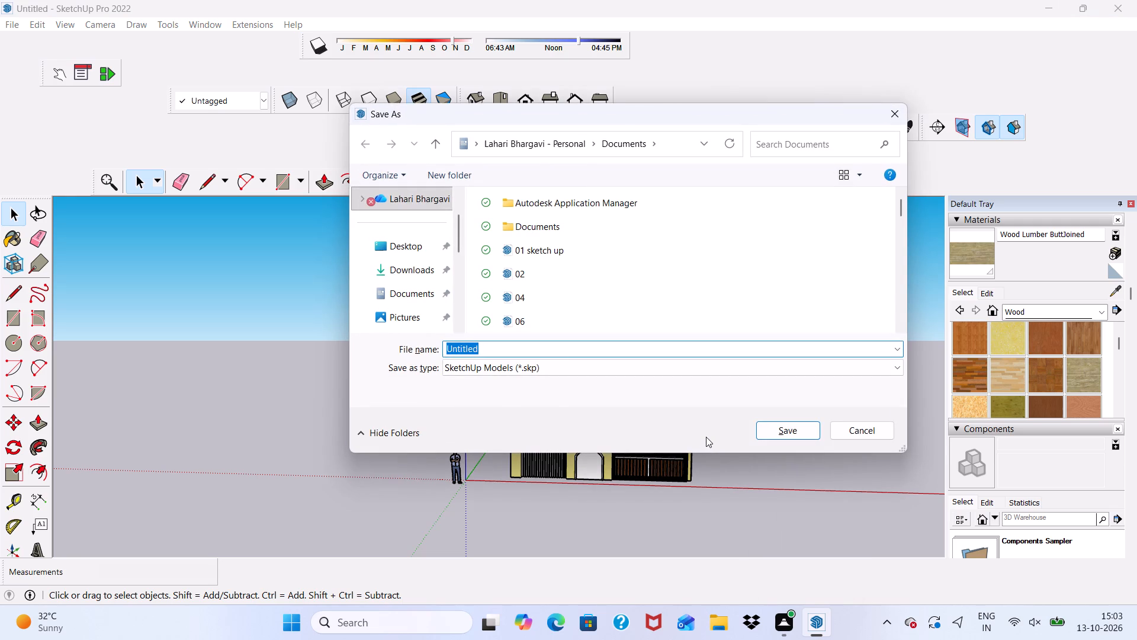
pyautogui.write('455')
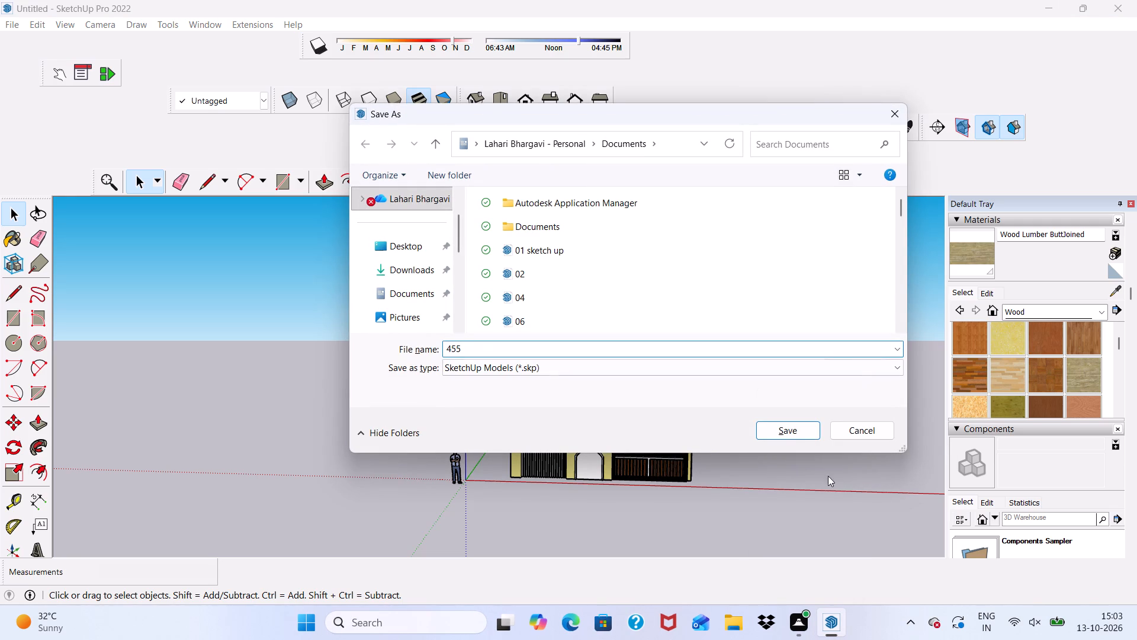
pyautogui.click(789, 428)
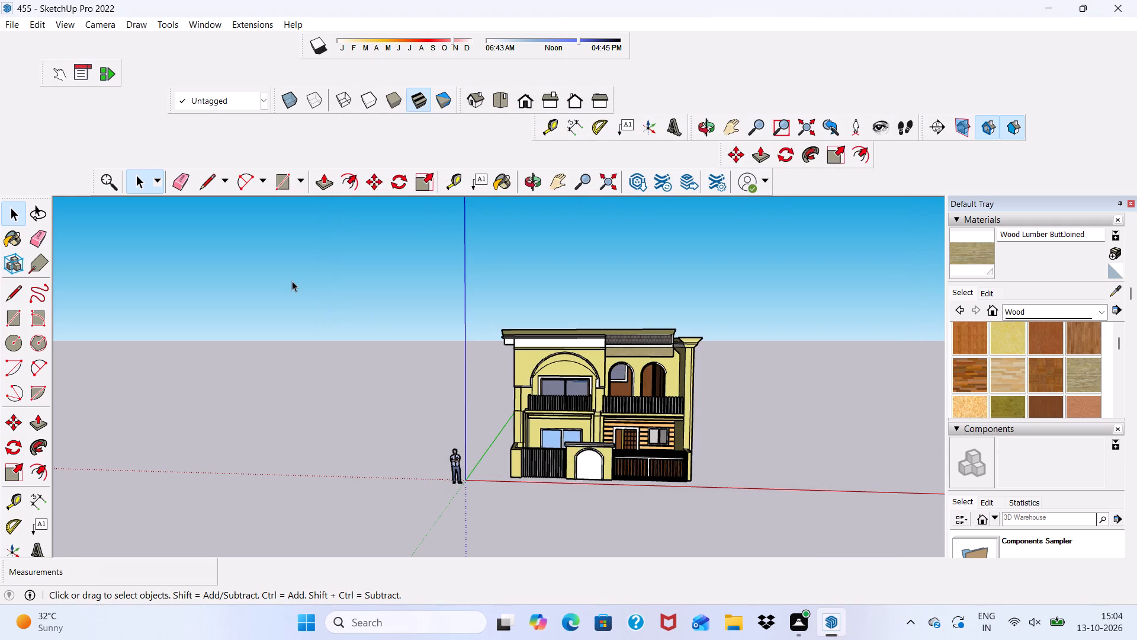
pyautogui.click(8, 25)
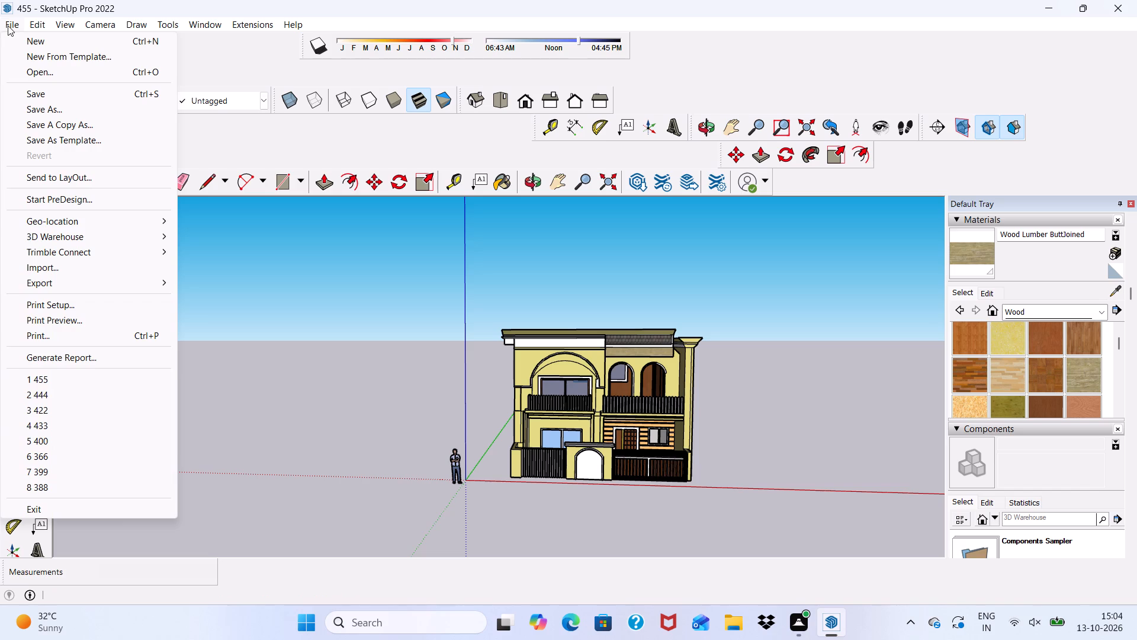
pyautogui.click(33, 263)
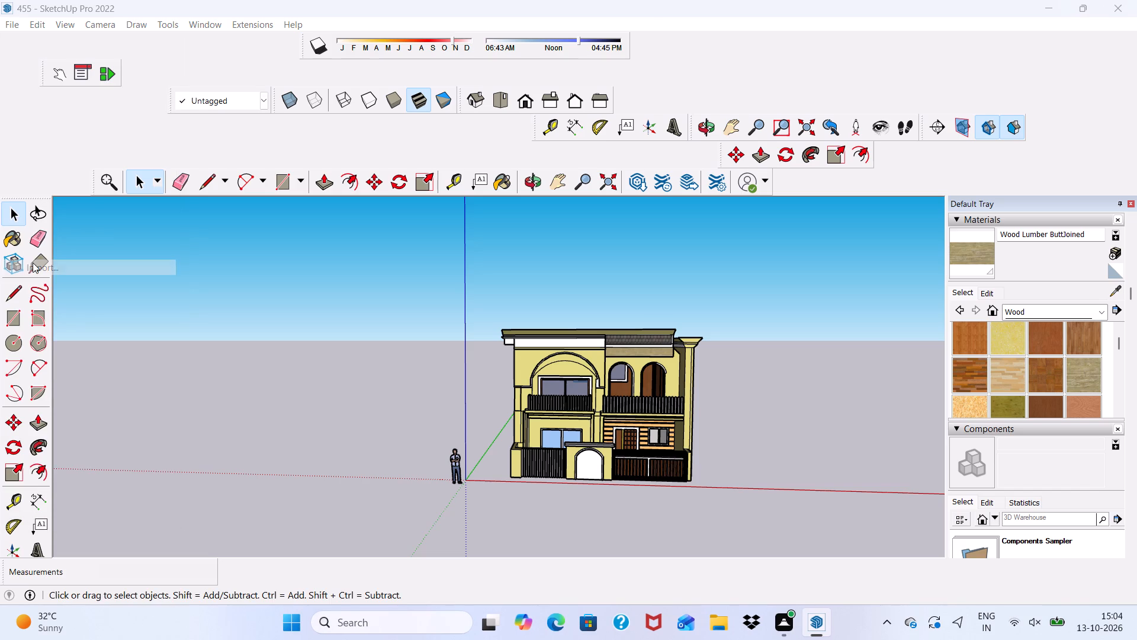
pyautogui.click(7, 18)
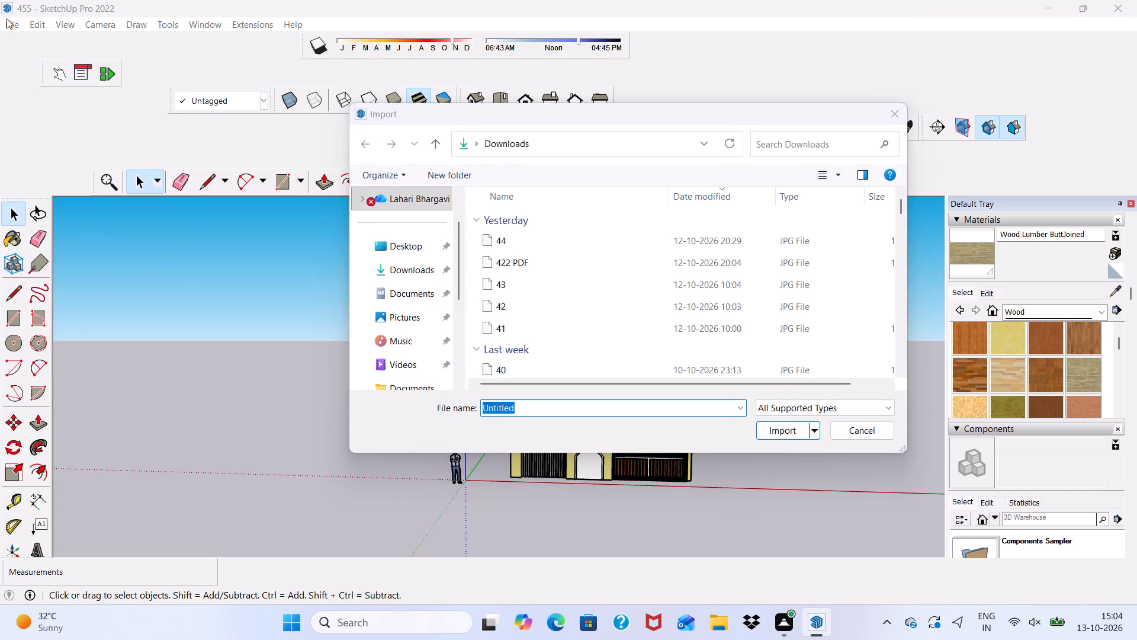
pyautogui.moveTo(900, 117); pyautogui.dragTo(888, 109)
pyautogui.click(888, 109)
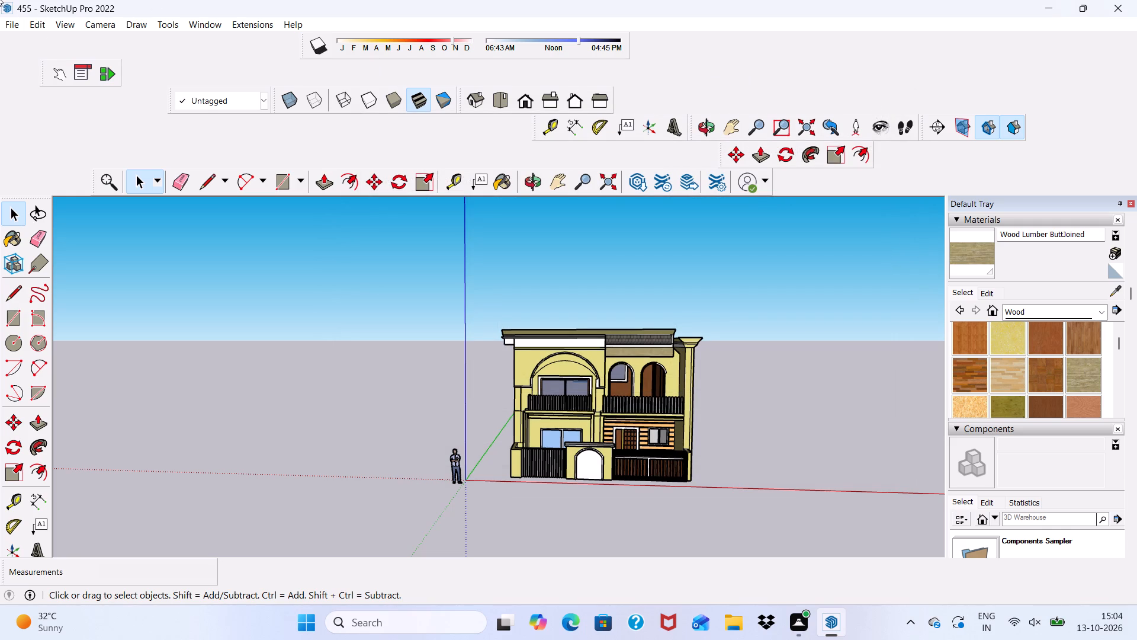
# Export the current front view of the house as a 2D JPEG image named 455pdf in the Documents folder.
pyautogui.click(4, 31)
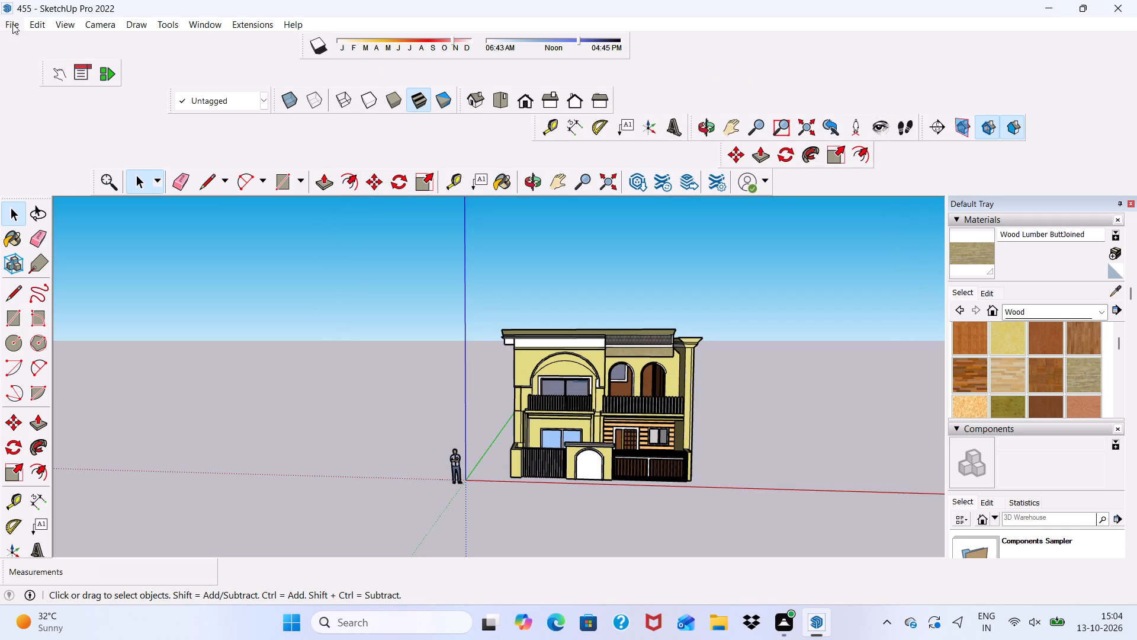
pyautogui.click(12, 24)
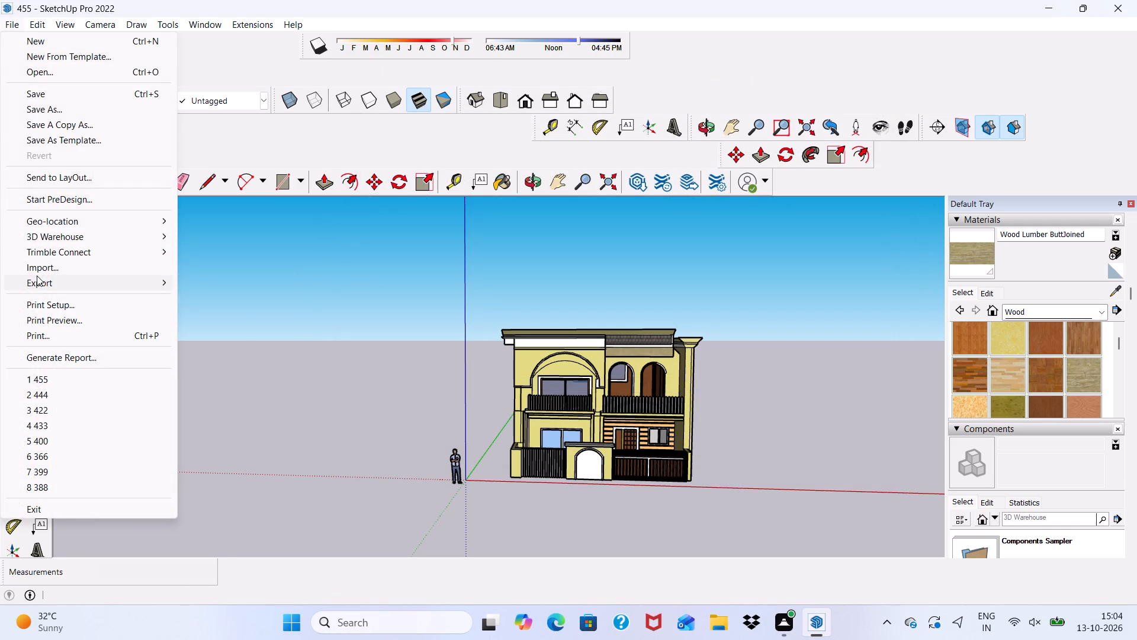
pyautogui.click(37, 276)
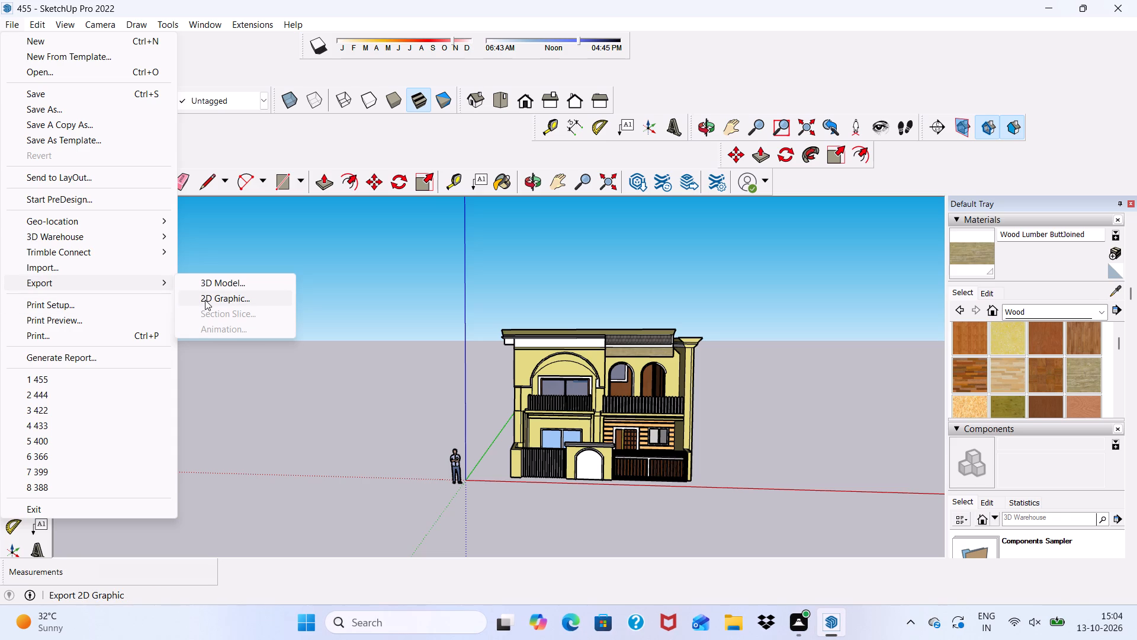
pyautogui.click(205, 300)
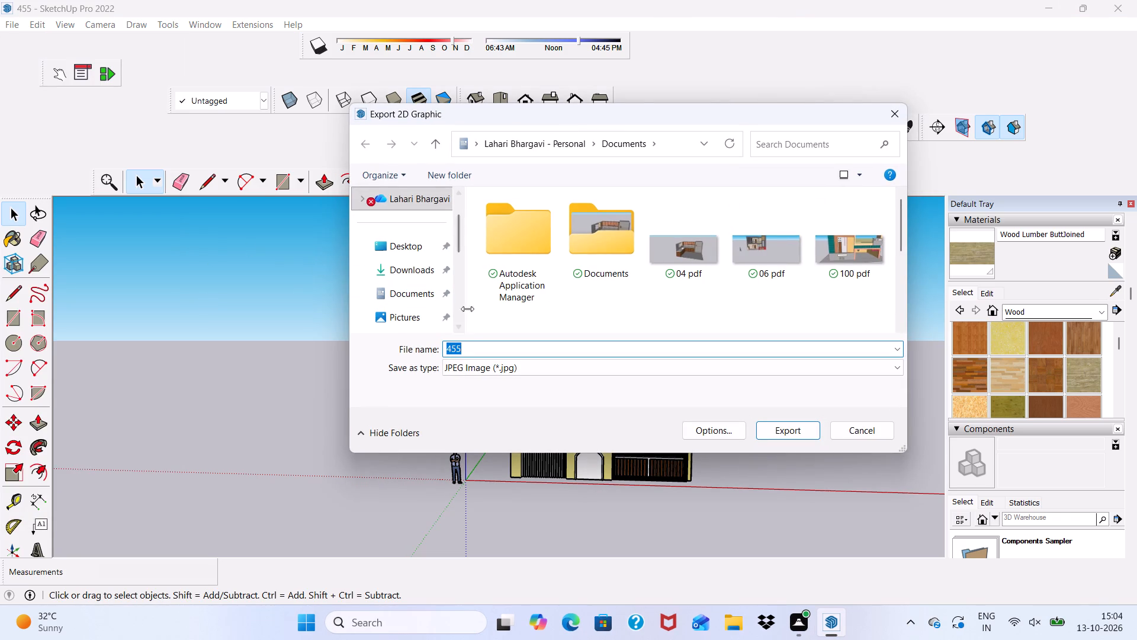
pyautogui.click(471, 352)
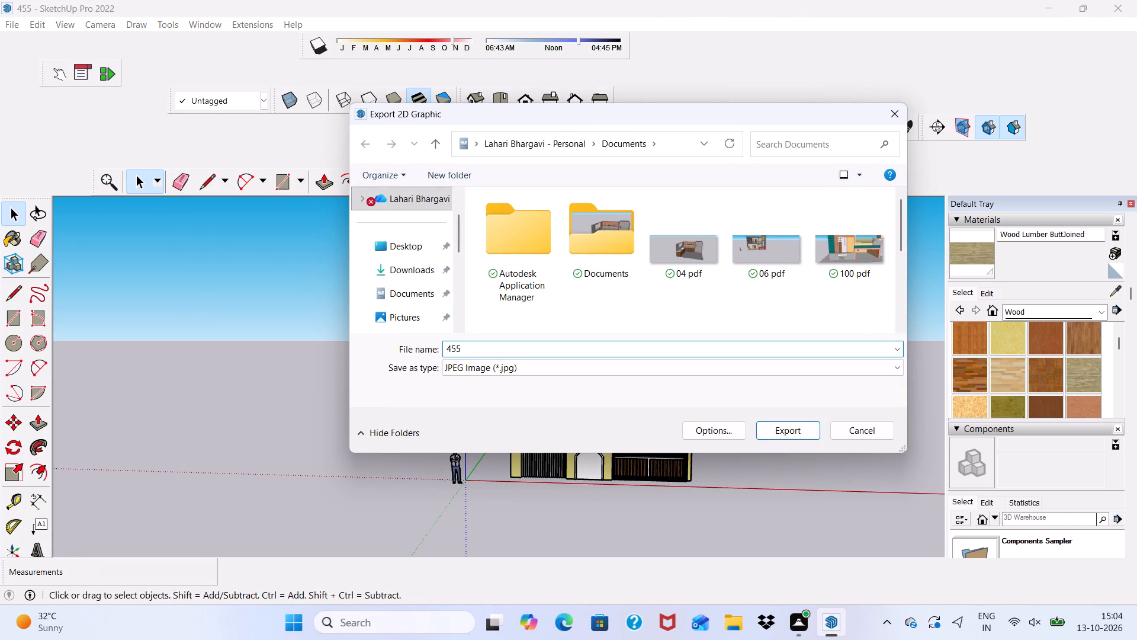
pyautogui.write('pdf')
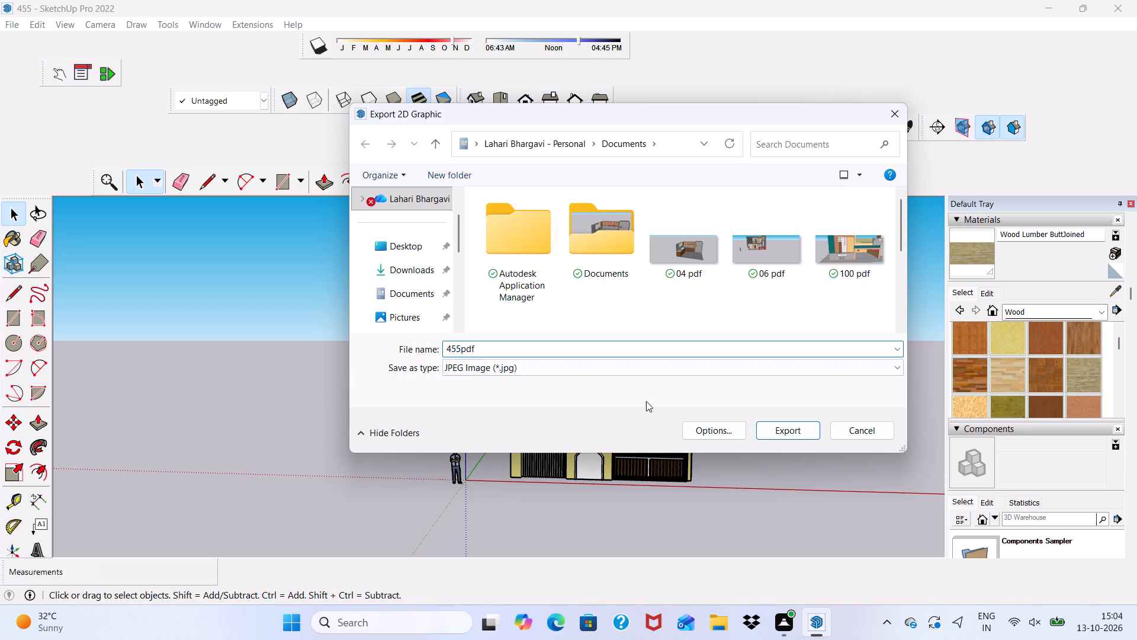
pyautogui.click(782, 436)
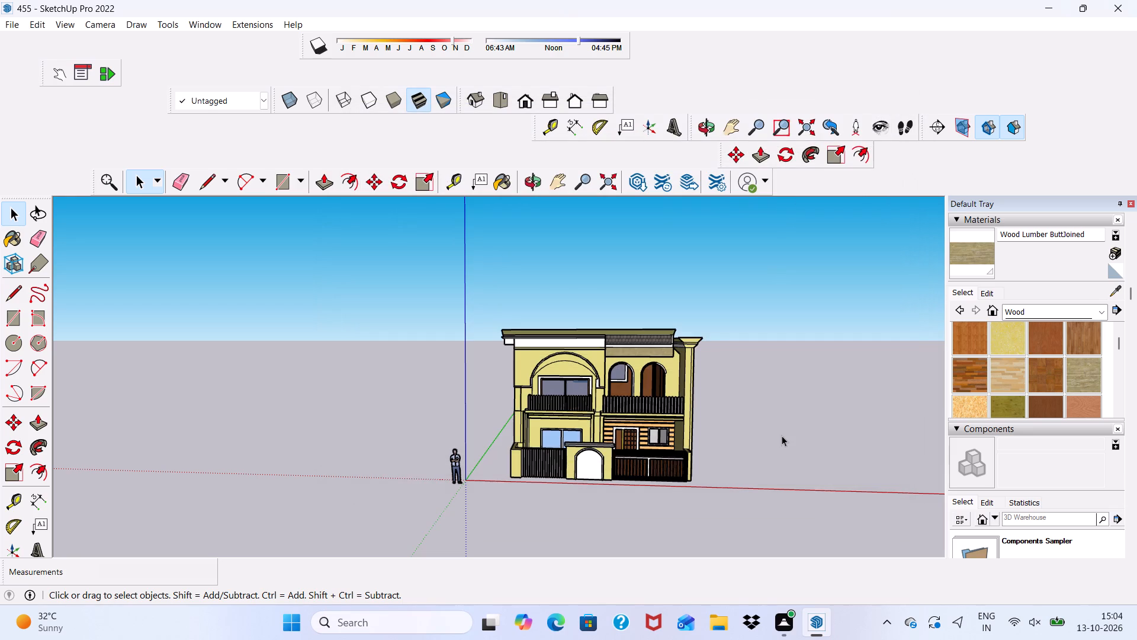
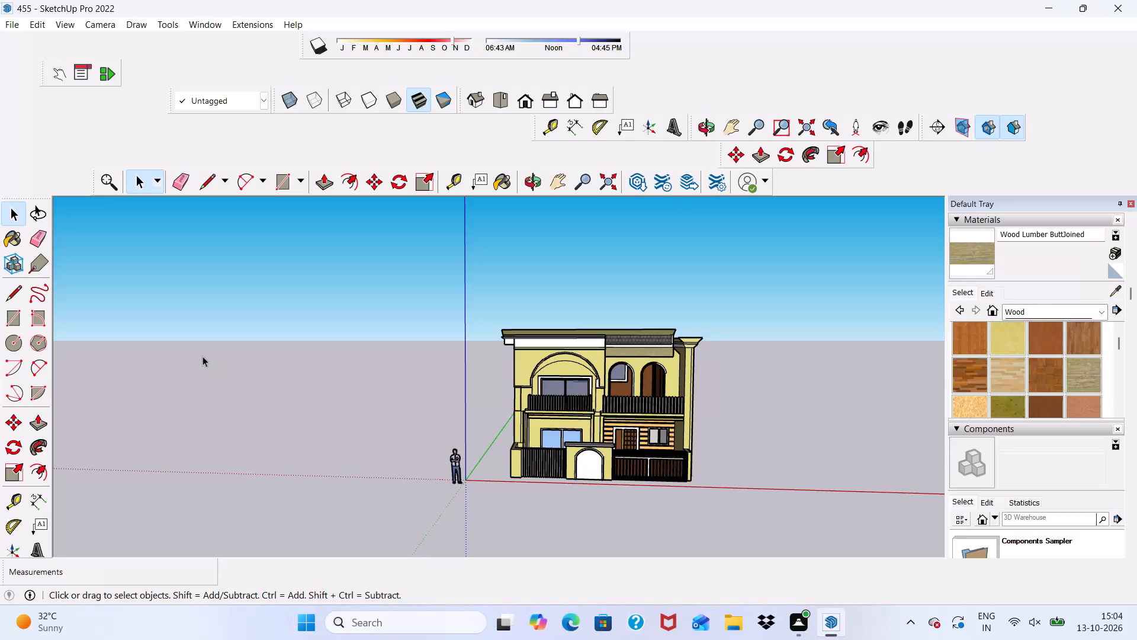
# Examine the front facade's roof trim, wood band, arches and balconies up close from several angles.
pyautogui.scroll(2, 484, 279)
pyautogui.scroll(7, 681, 405)
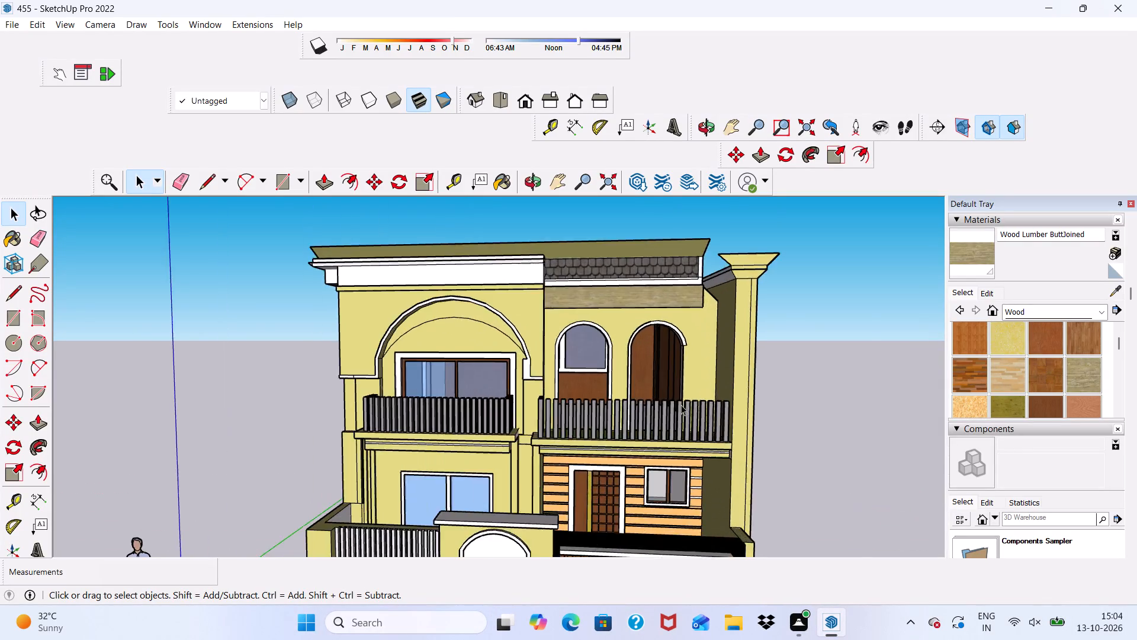
pyautogui.scroll(-1, 665, 326)
pyautogui.scroll(7, 651, 287)
pyautogui.moveTo(650, 287); pyautogui.dragTo(401, 387, button='middle')
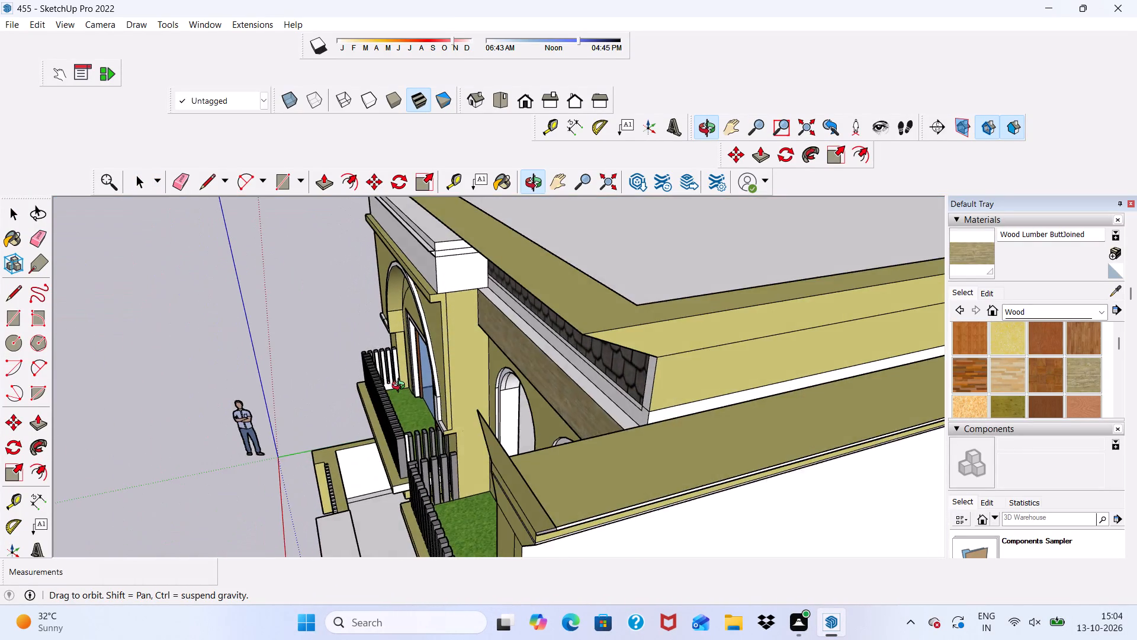
pyautogui.moveTo(401, 387); pyautogui.dragTo(486, 412, button='middle')
pyautogui.scroll(7, 724, 373)
pyautogui.scroll(7, 576, 358)
pyautogui.scroll(2, 374, 317)
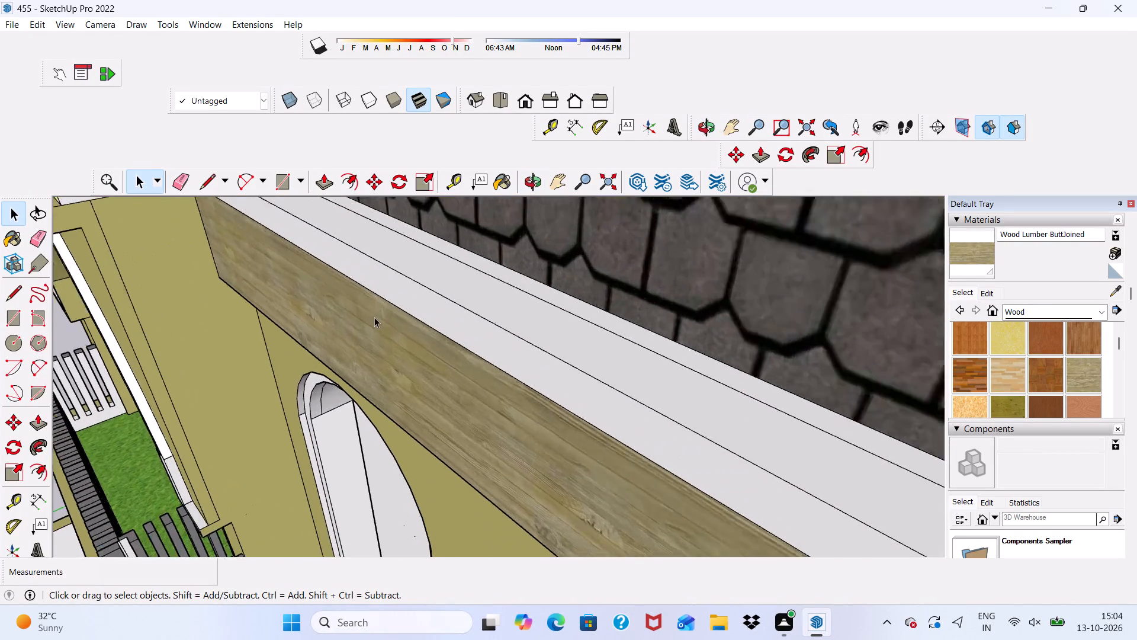
pyautogui.scroll(4, 374, 317)
pyautogui.scroll(-6, 374, 317)
pyautogui.moveTo(374, 317); pyautogui.dragTo(508, 270, button='middle')
pyautogui.scroll(-9, 510, 270)
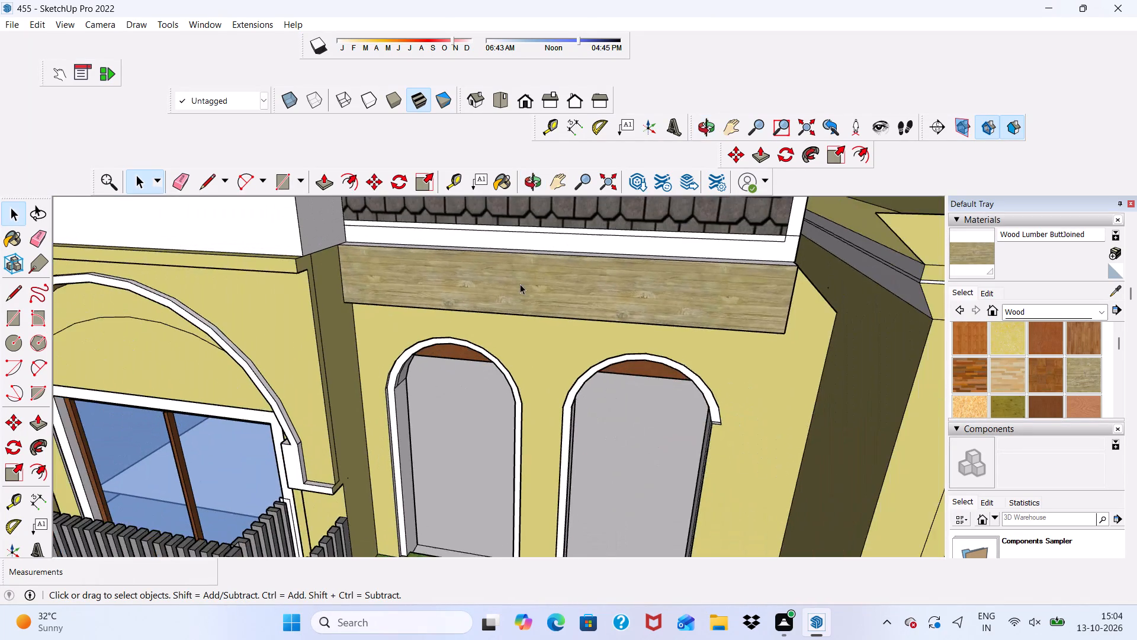
pyautogui.scroll(1, 464, 273)
pyautogui.scroll(-6, 307, 281)
pyautogui.moveTo(389, 277); pyautogui.dragTo(495, 244, button='middle')
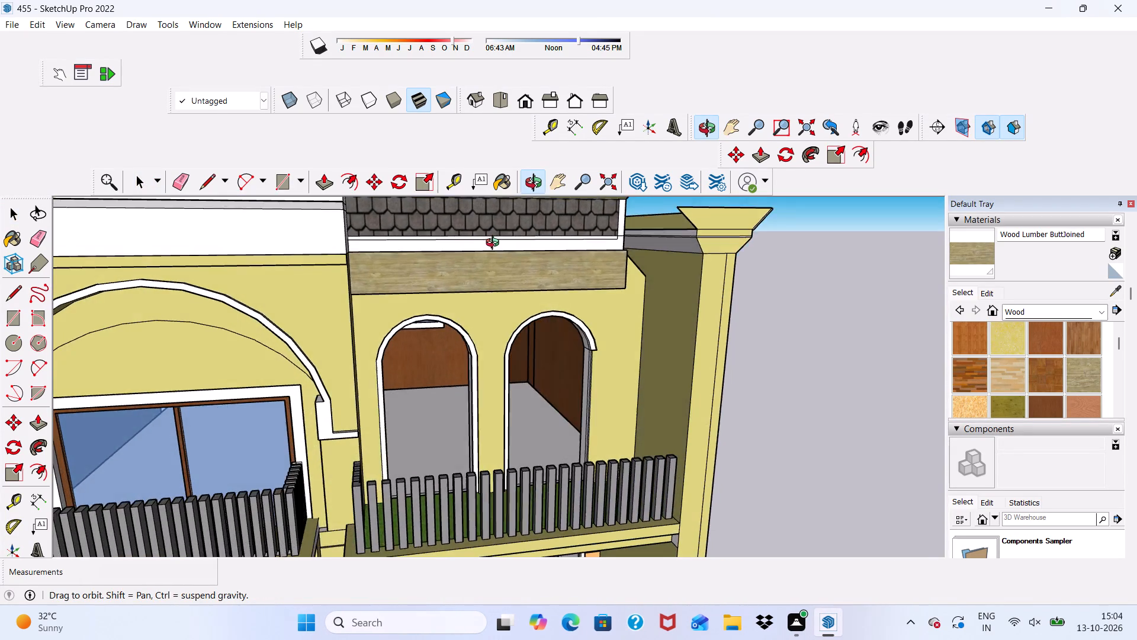
pyautogui.moveTo(495, 244); pyautogui.dragTo(496, 245, button='middle')
pyautogui.scroll(-5, 502, 245)
pyautogui.scroll(6, 284, 311)
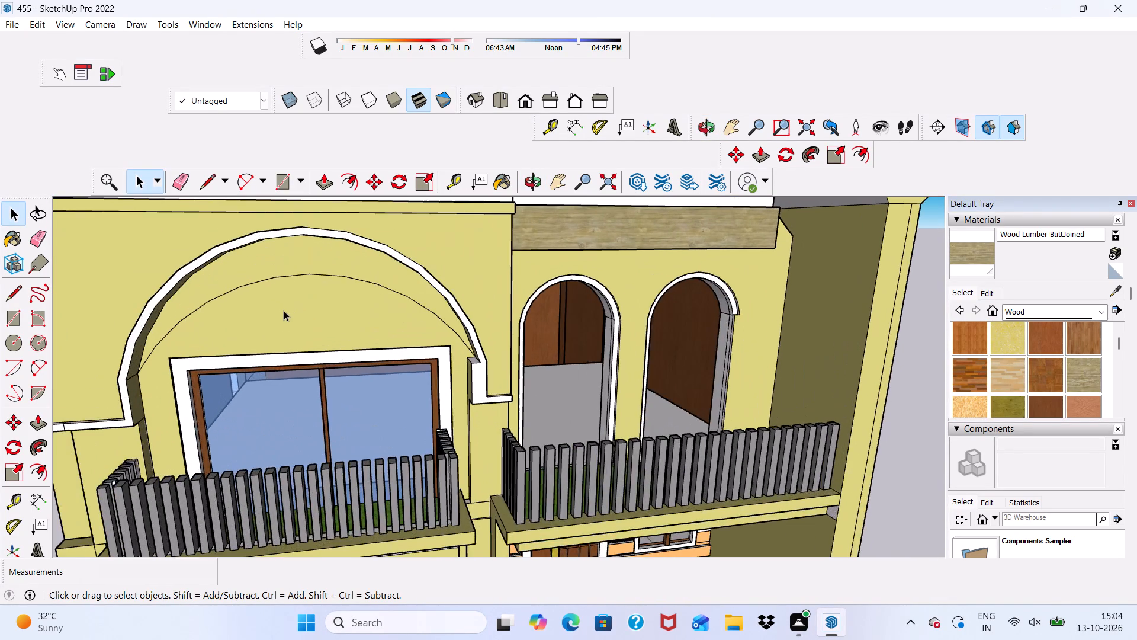
pyautogui.scroll(-1, 284, 311)
pyautogui.moveTo(284, 311); pyautogui.dragTo(452, 203, button='middle')
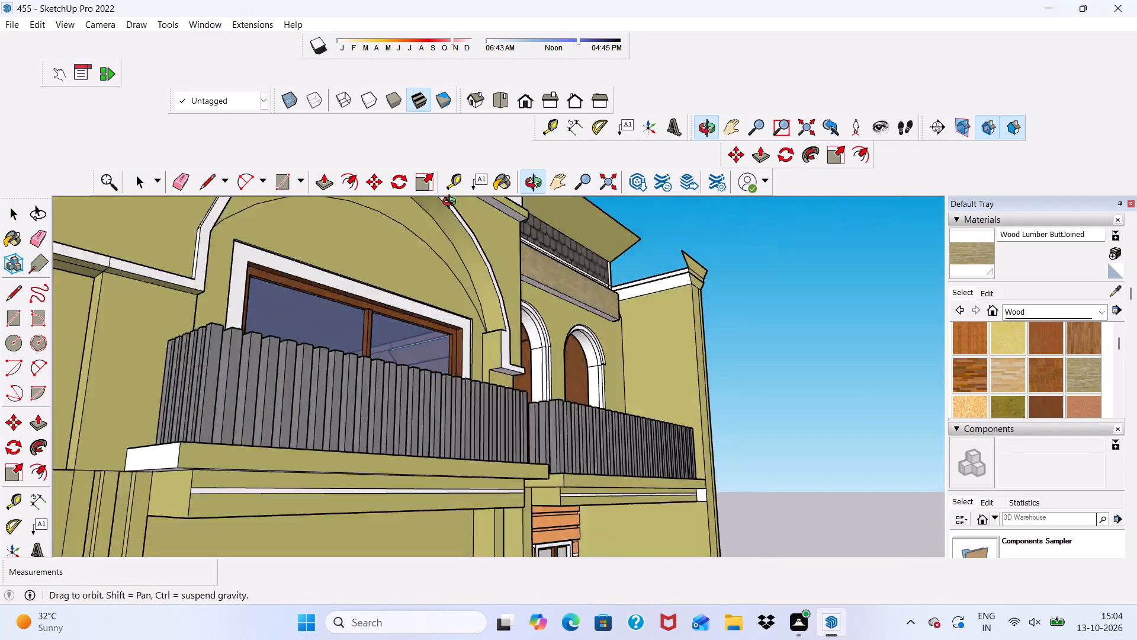
pyautogui.moveTo(452, 203); pyautogui.dragTo(471, 248, button='middle')
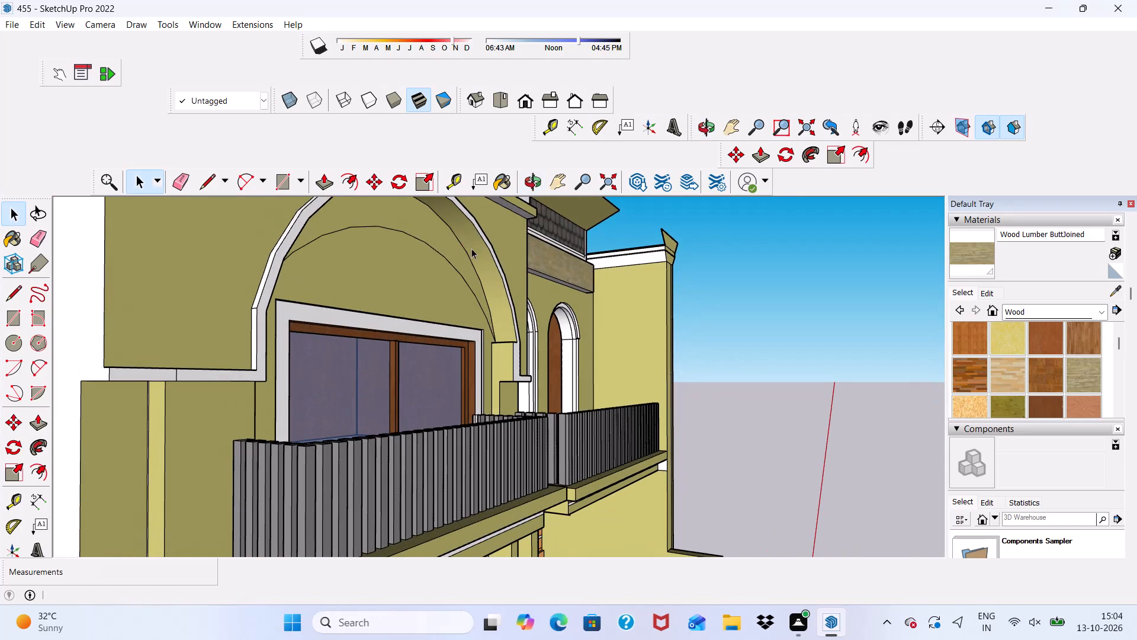
# Erase the stray short edge dividing the white trim at the bottom of the arched upper-floor wall's outer end.
pyautogui.scroll(1, 178, 183)
pyautogui.click(178, 183)
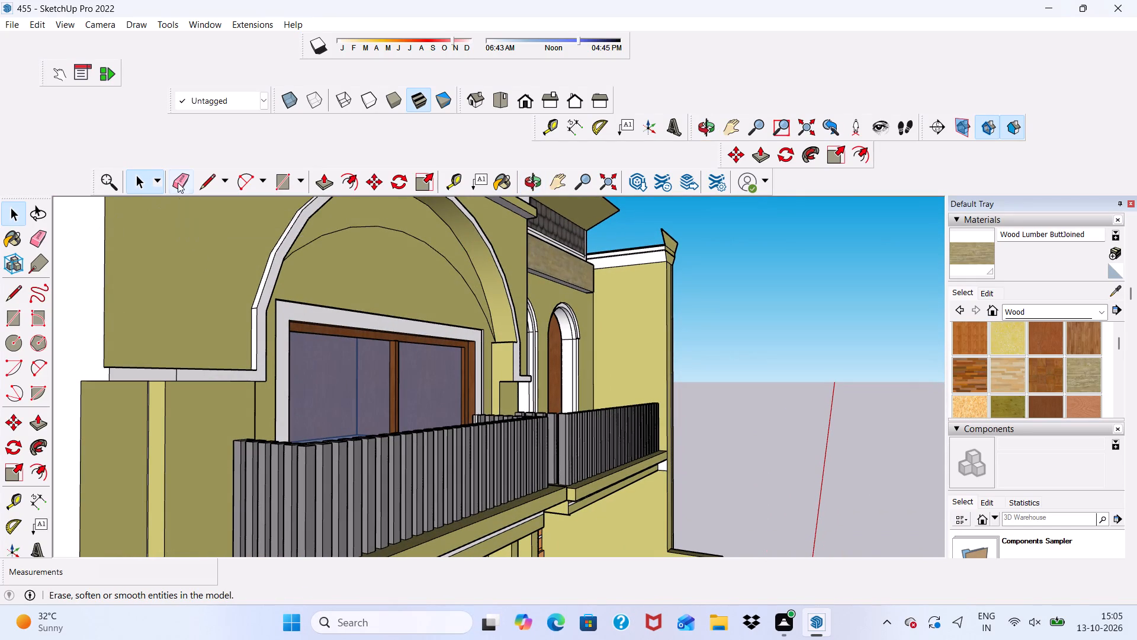
pyautogui.scroll(6, 242, 380)
pyautogui.moveTo(120, 361); pyautogui.dragTo(109, 366)
pyautogui.scroll(-2, 222, 326)
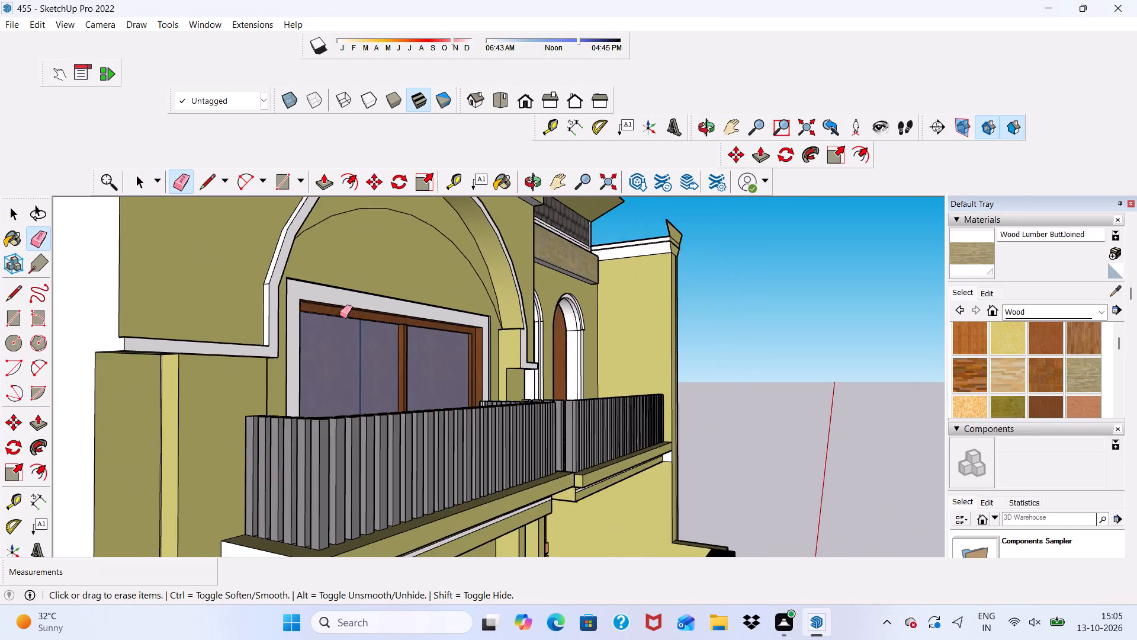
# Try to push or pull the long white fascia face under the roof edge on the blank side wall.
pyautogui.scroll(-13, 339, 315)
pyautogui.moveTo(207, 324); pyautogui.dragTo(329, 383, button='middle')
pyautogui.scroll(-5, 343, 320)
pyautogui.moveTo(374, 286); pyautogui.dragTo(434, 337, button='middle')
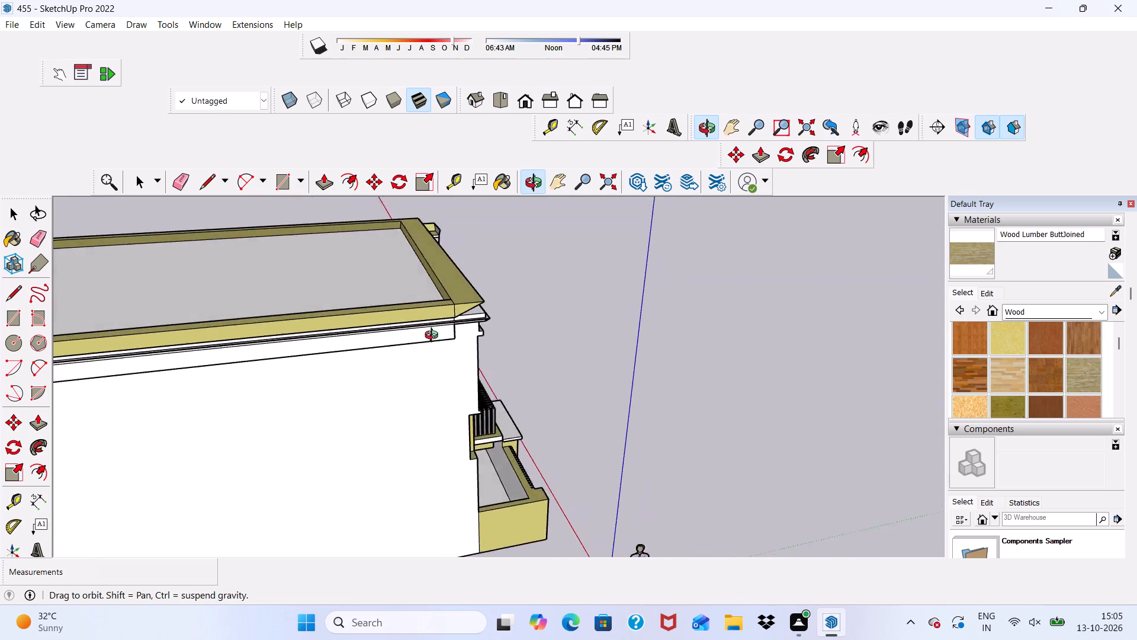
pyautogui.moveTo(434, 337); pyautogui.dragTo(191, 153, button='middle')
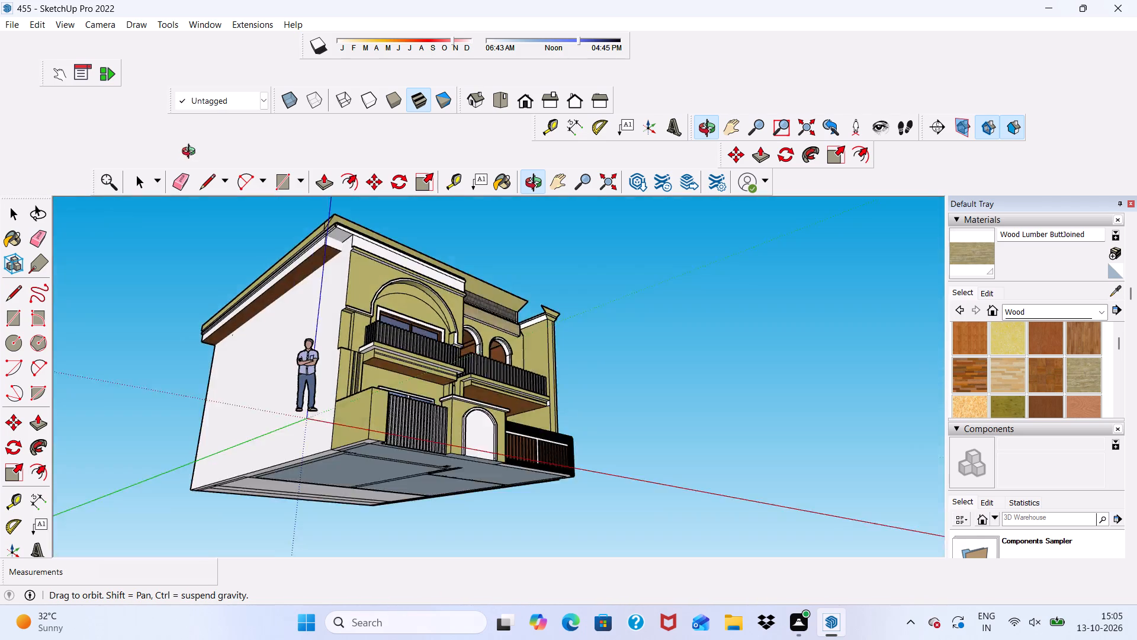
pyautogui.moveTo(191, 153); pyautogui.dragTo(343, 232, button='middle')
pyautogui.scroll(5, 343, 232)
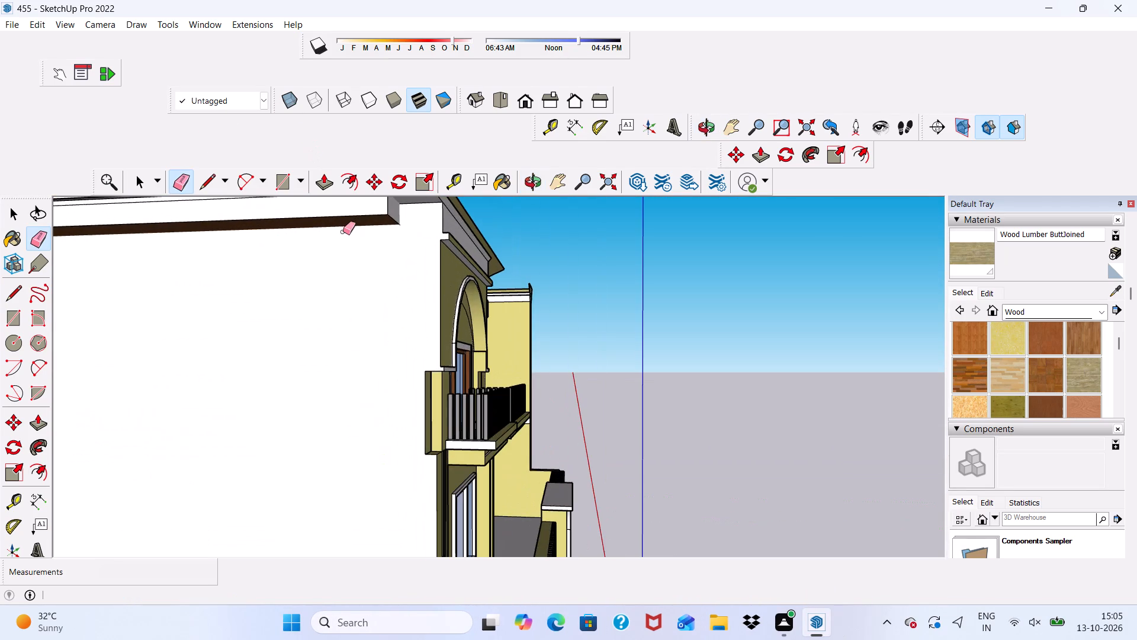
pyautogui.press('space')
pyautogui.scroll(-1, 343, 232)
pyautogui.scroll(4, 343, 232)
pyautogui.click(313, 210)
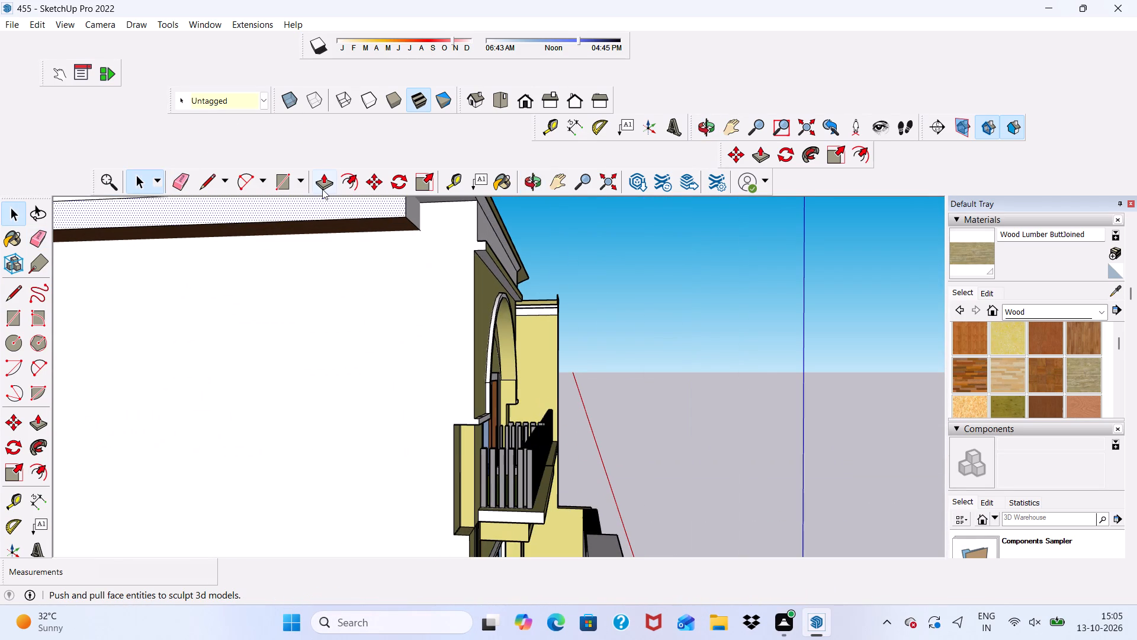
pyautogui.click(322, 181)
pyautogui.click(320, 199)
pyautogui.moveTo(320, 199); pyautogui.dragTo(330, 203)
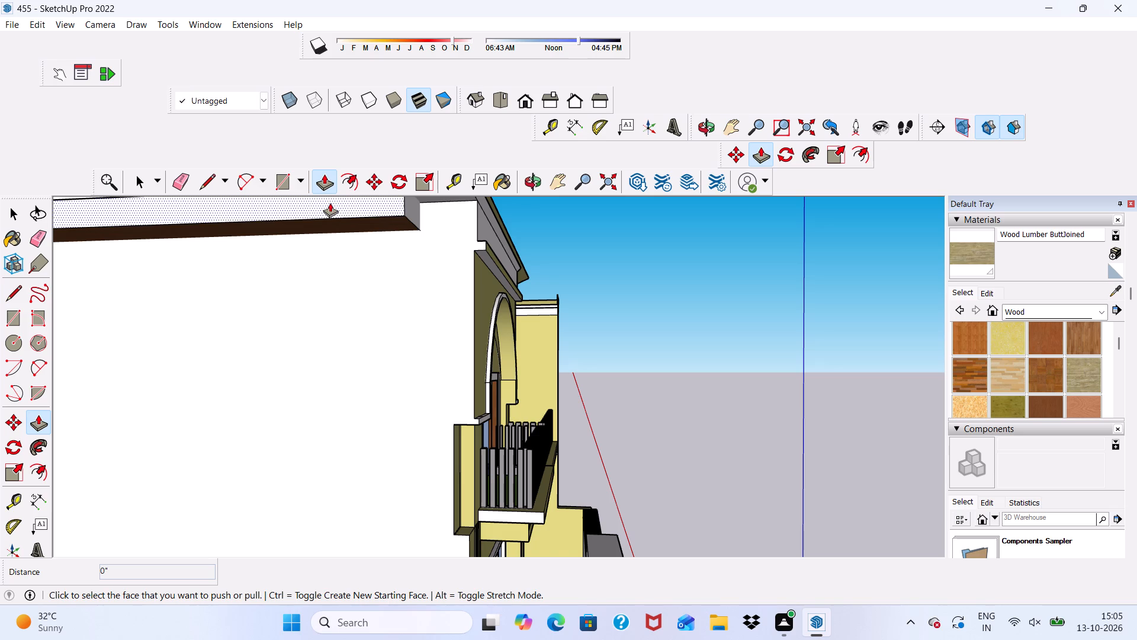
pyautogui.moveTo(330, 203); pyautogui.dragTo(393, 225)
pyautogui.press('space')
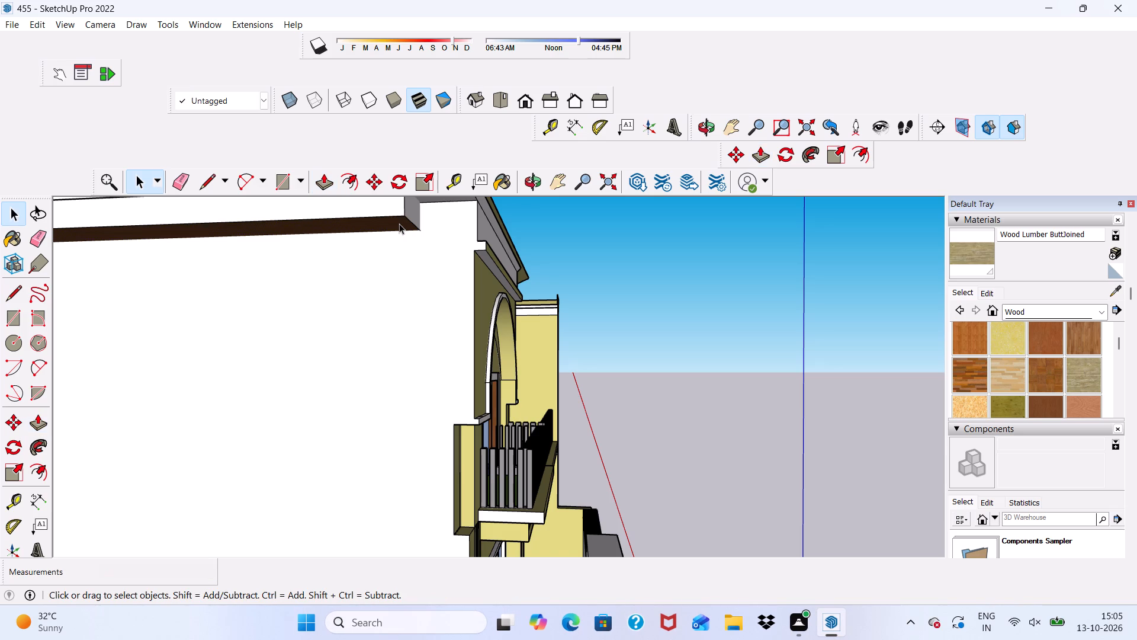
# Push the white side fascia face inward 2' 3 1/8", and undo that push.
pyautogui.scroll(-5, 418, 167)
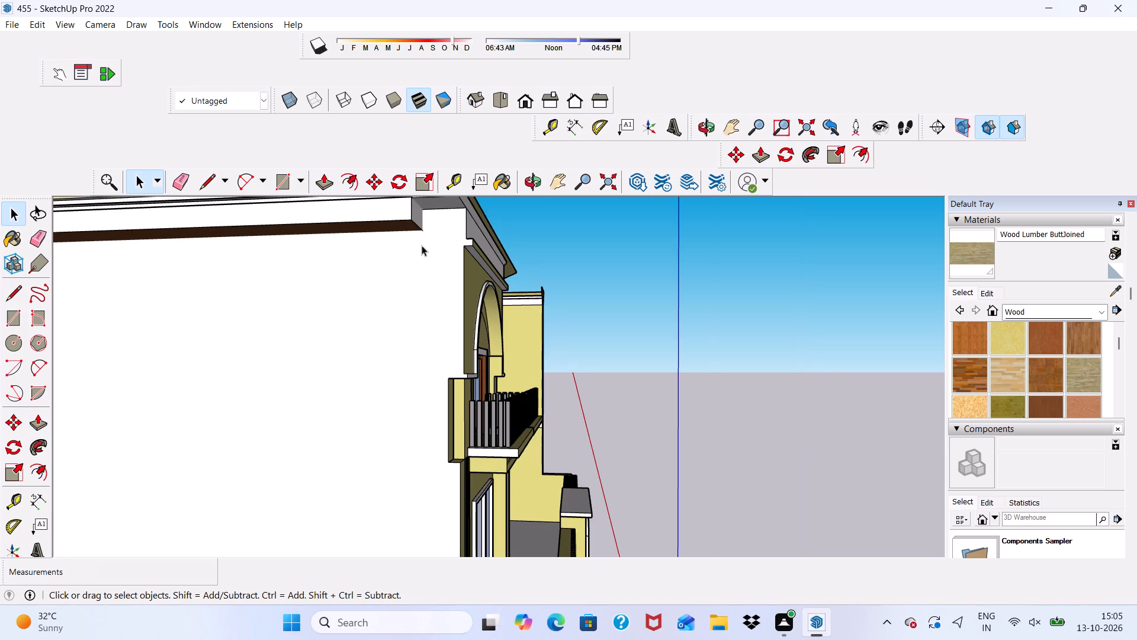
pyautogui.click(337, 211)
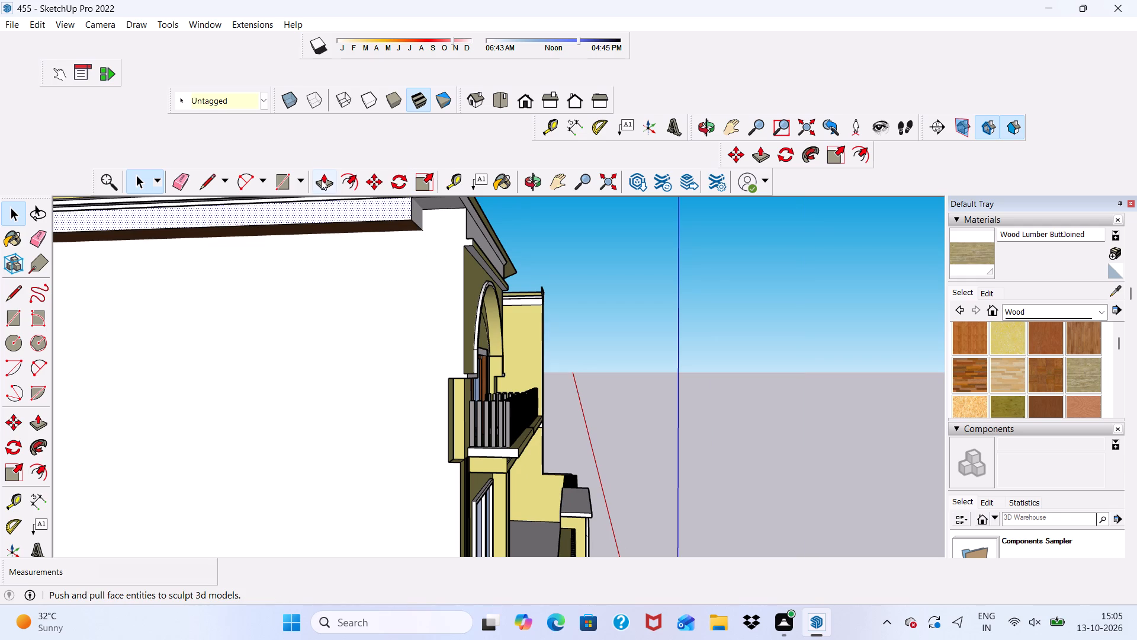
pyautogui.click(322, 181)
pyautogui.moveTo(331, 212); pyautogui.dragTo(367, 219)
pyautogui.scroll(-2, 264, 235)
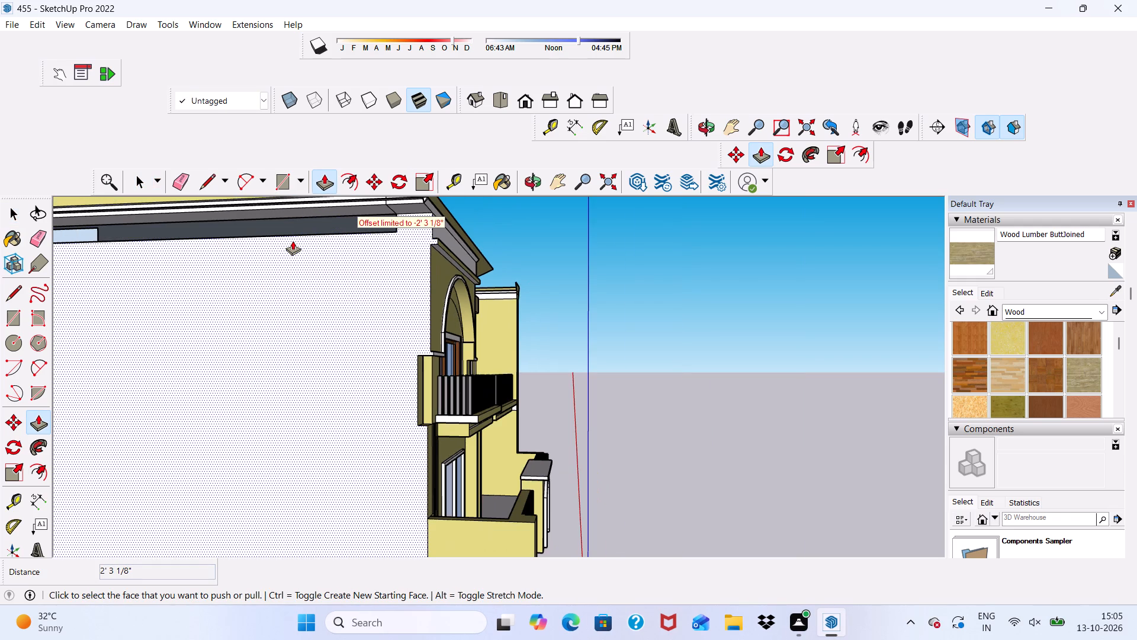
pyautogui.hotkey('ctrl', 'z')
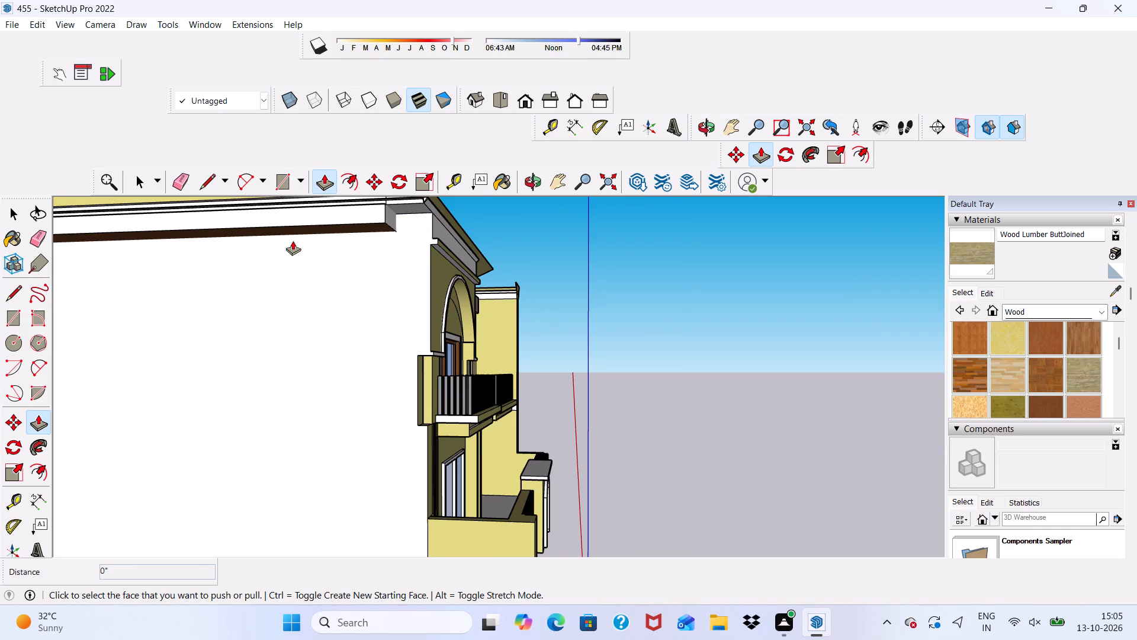
# Pick 0057_DarkKhaki from the Colors-Named collection as the paint material.
pyautogui.scroll(-1, 298, 240)
pyautogui.scroll(-9, 386, 264)
pyautogui.moveTo(331, 325); pyautogui.dragTo(659, 303, button='middle')
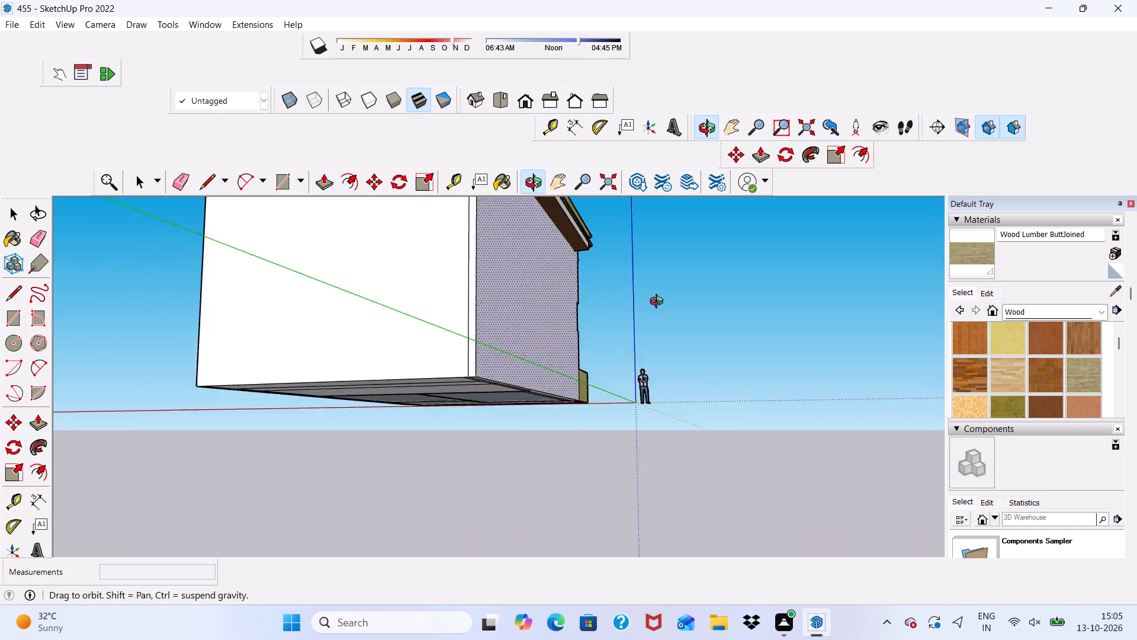
pyautogui.moveTo(659, 303); pyautogui.dragTo(236, 448, button='middle')
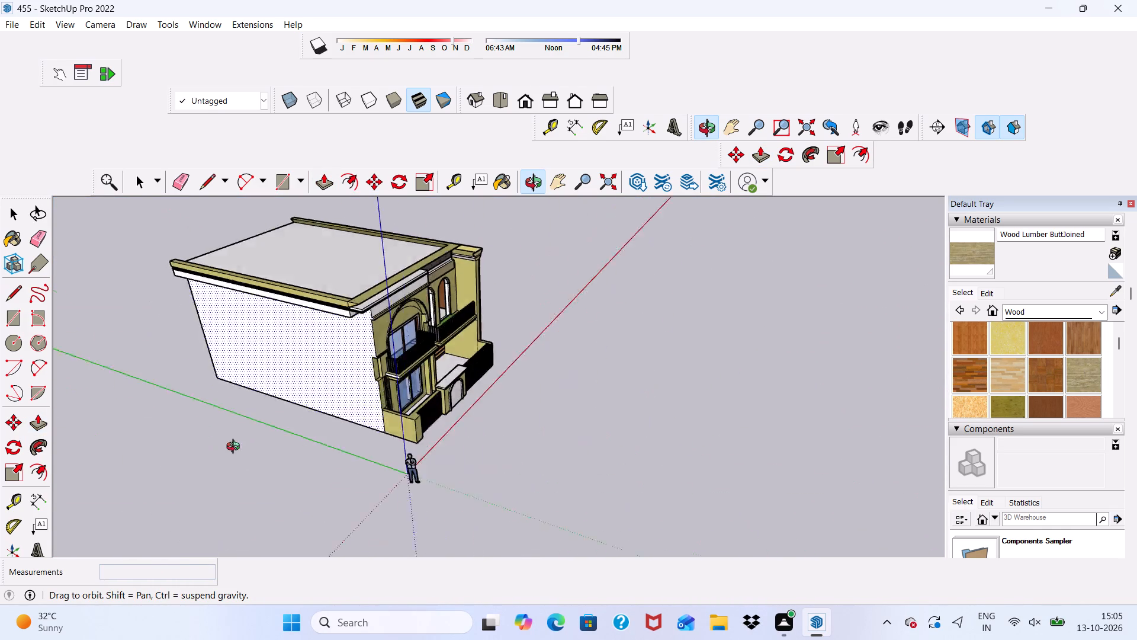
pyautogui.moveTo(236, 448); pyautogui.dragTo(49, 388, button='middle')
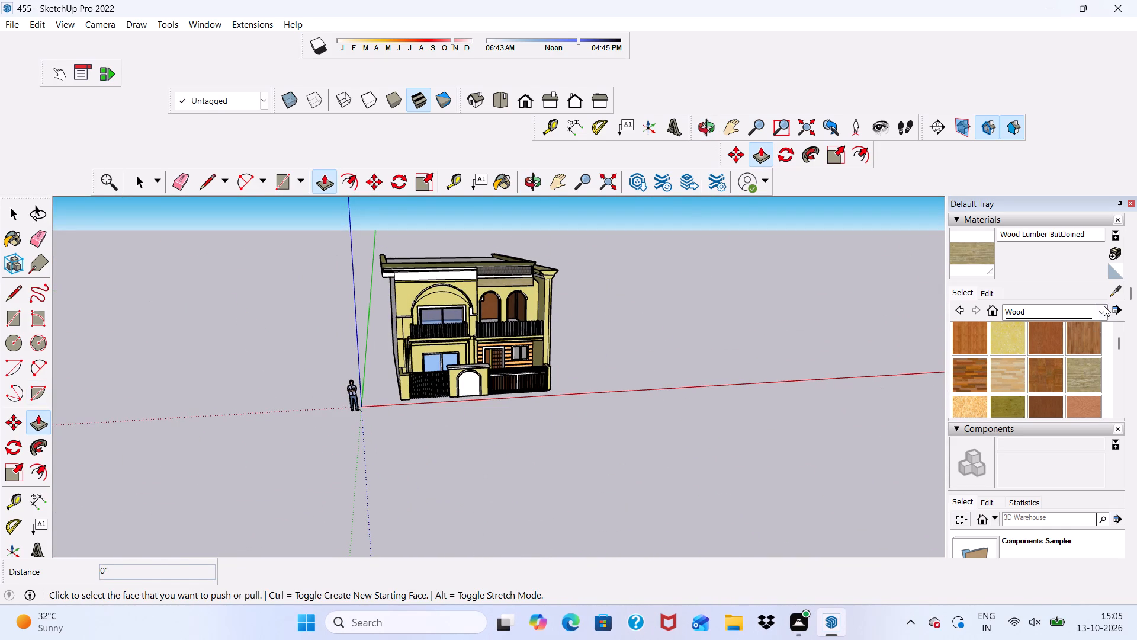
pyautogui.click(1103, 306)
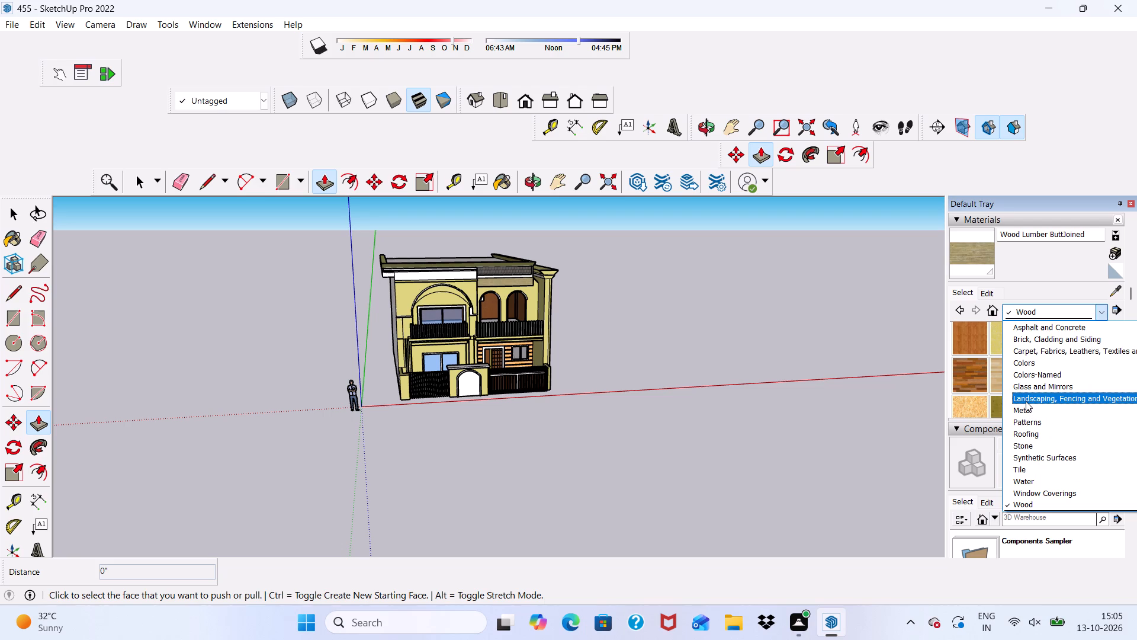
pyautogui.click(1026, 401)
pyautogui.click(1101, 316)
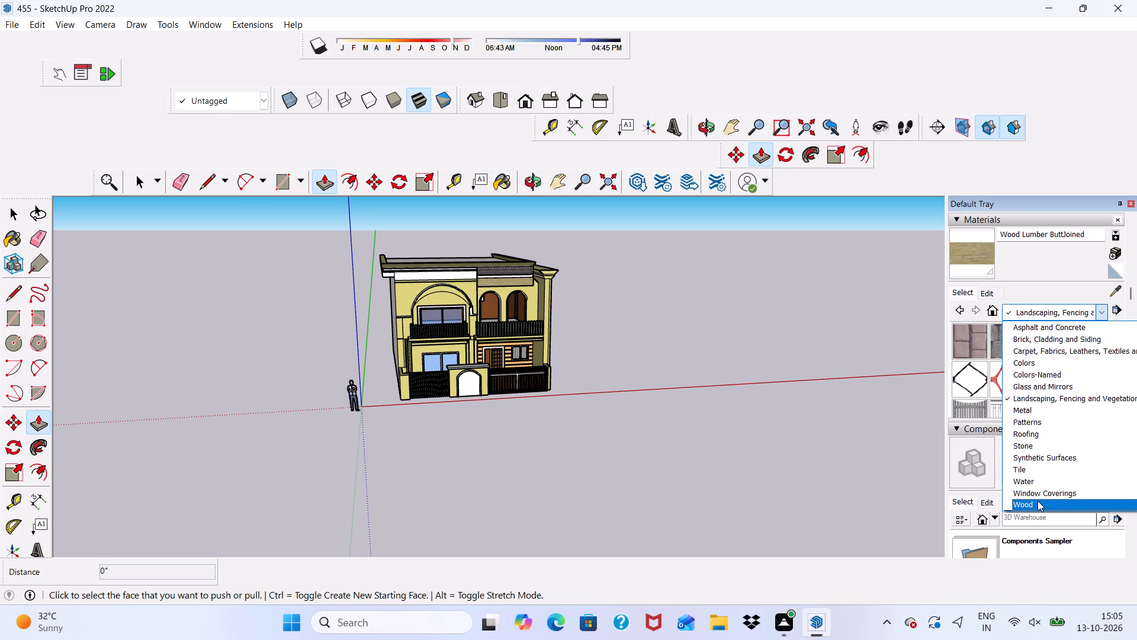
pyautogui.click(1026, 377)
pyautogui.scroll(-5, 1006, 385)
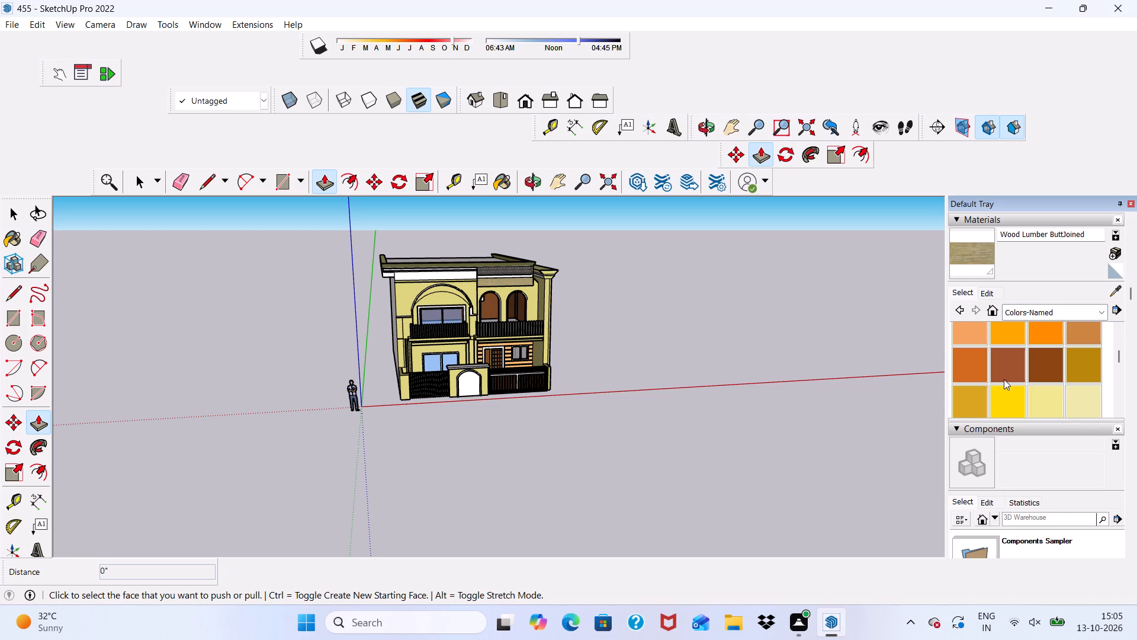
pyautogui.scroll(-1, 1004, 379)
pyautogui.scroll(6, 1004, 379)
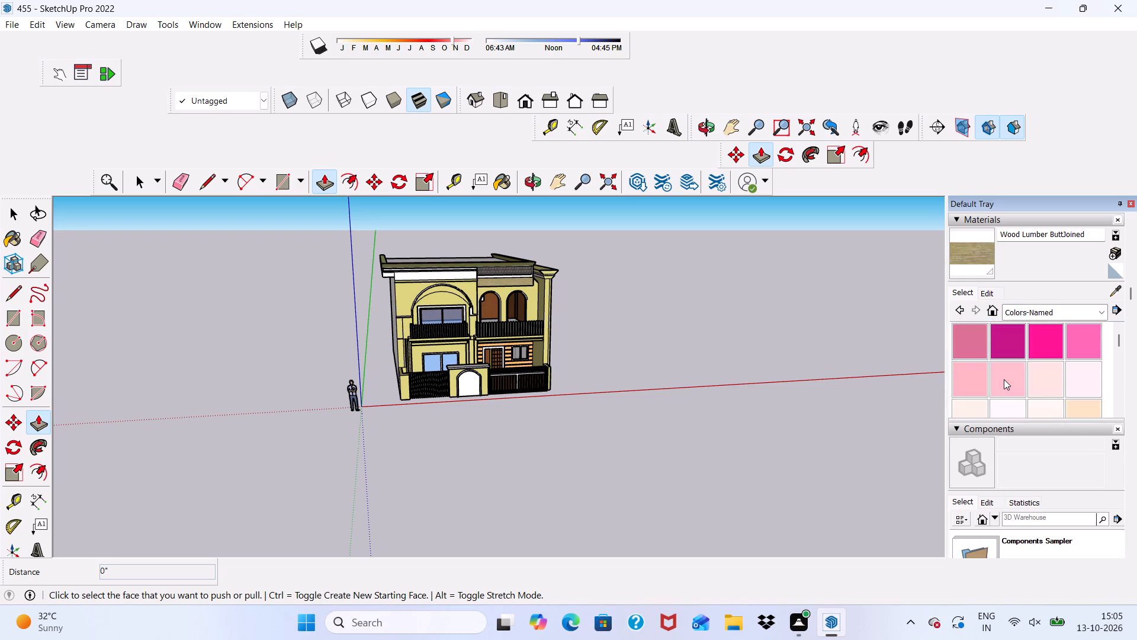
pyautogui.scroll(2, 1004, 379)
pyautogui.scroll(-4, 1004, 379)
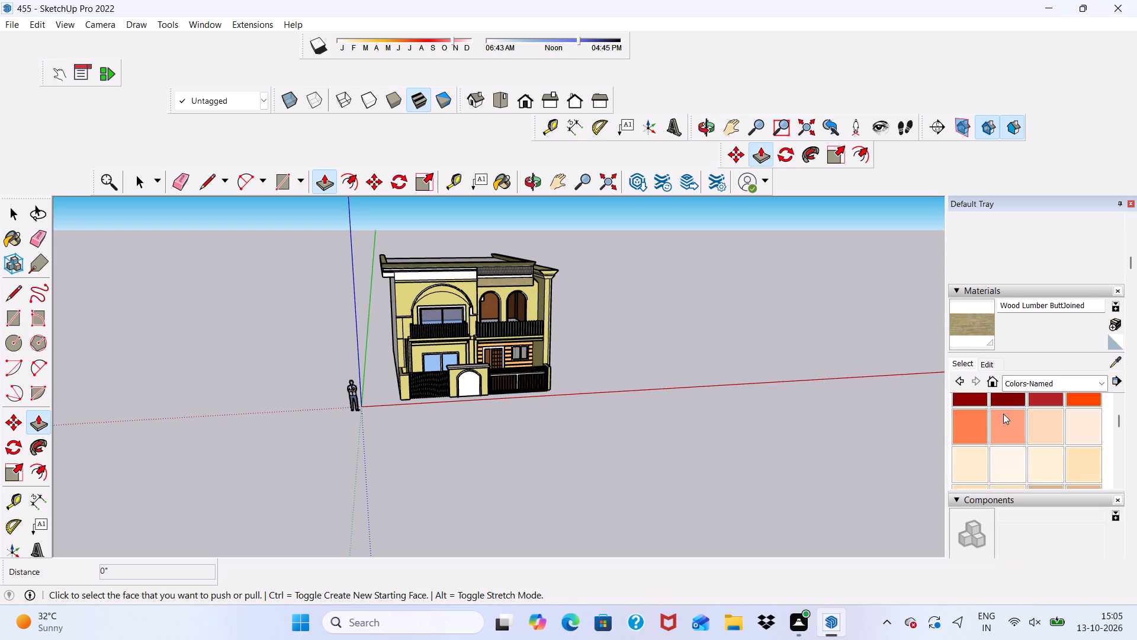
pyautogui.scroll(-5, 1003, 414)
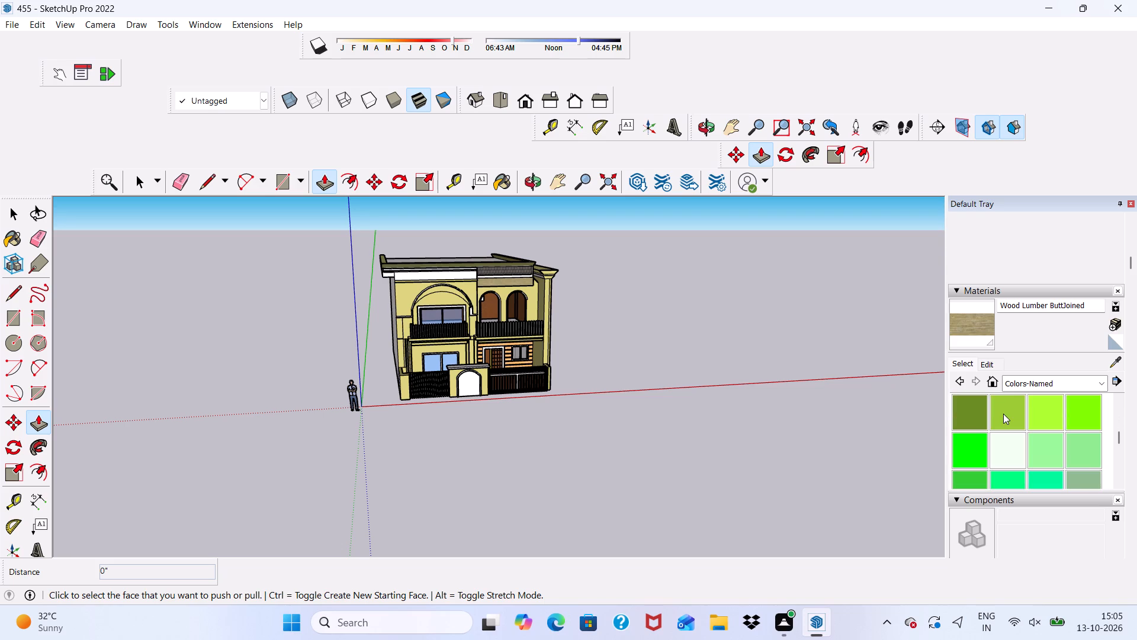
pyautogui.scroll(1, 1003, 414)
pyautogui.click(959, 440)
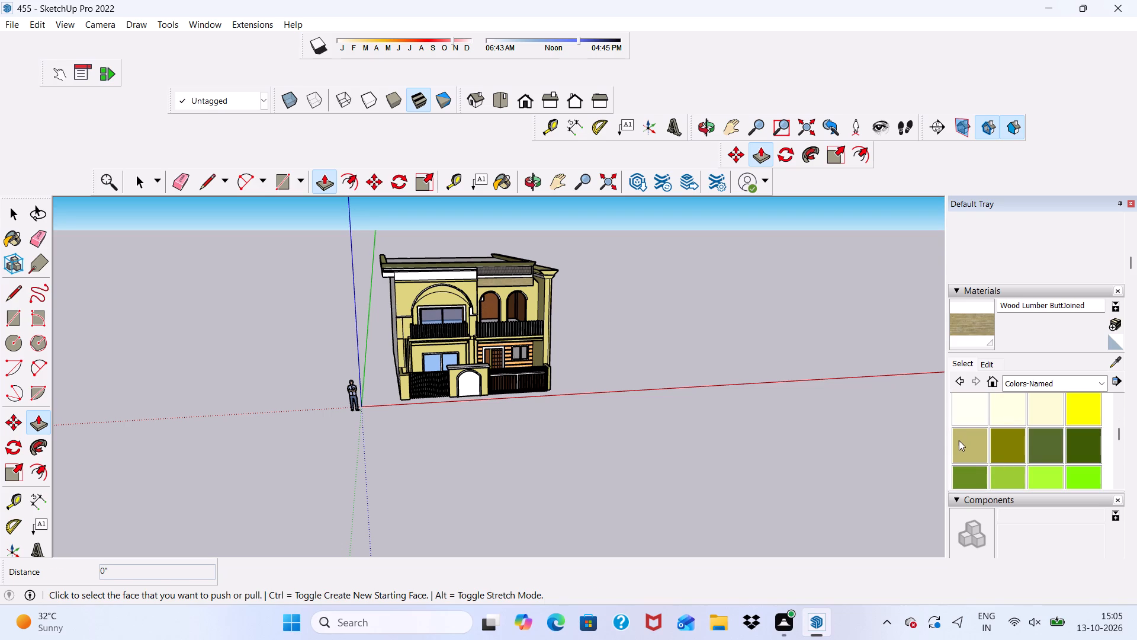
# Paint the white side wall beside the twin-arch half of the house and its narrow rear strip with 0057_DarkKhaki.
pyautogui.scroll(4, 920, 431)
pyautogui.scroll(4, 490, 348)
pyautogui.scroll(-1, 486, 334)
pyautogui.moveTo(486, 334); pyautogui.dragTo(204, 395, button='middle')
pyautogui.scroll(1, 486, 334)
pyautogui.scroll(2, 297, 360)
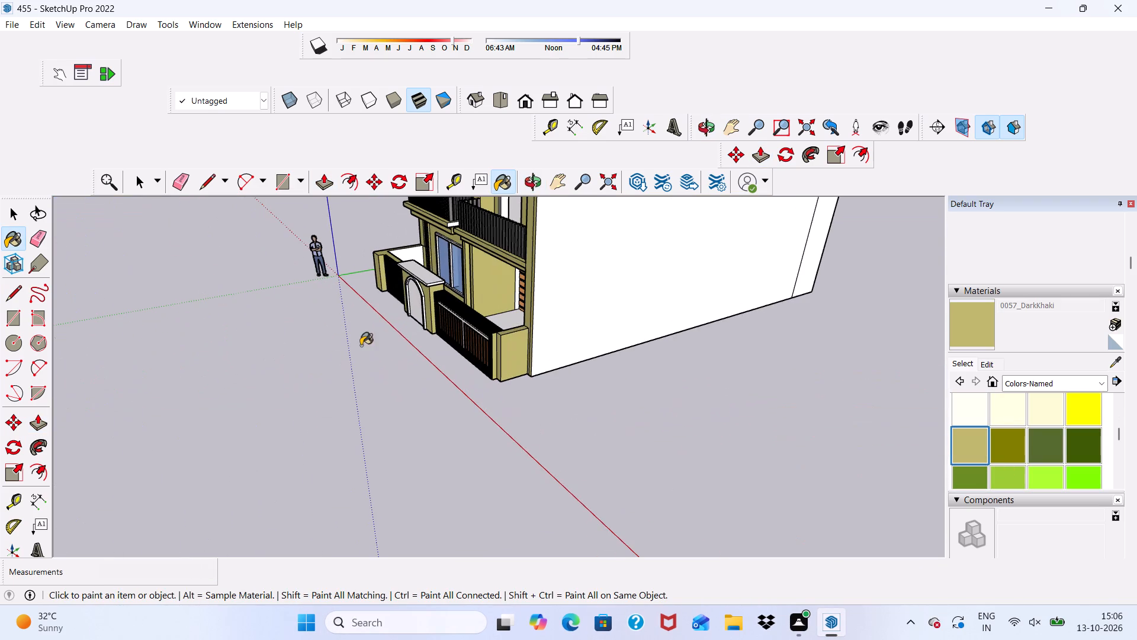
pyautogui.click(538, 320)
pyautogui.scroll(-11, 538, 320)
pyautogui.scroll(7, 653, 255)
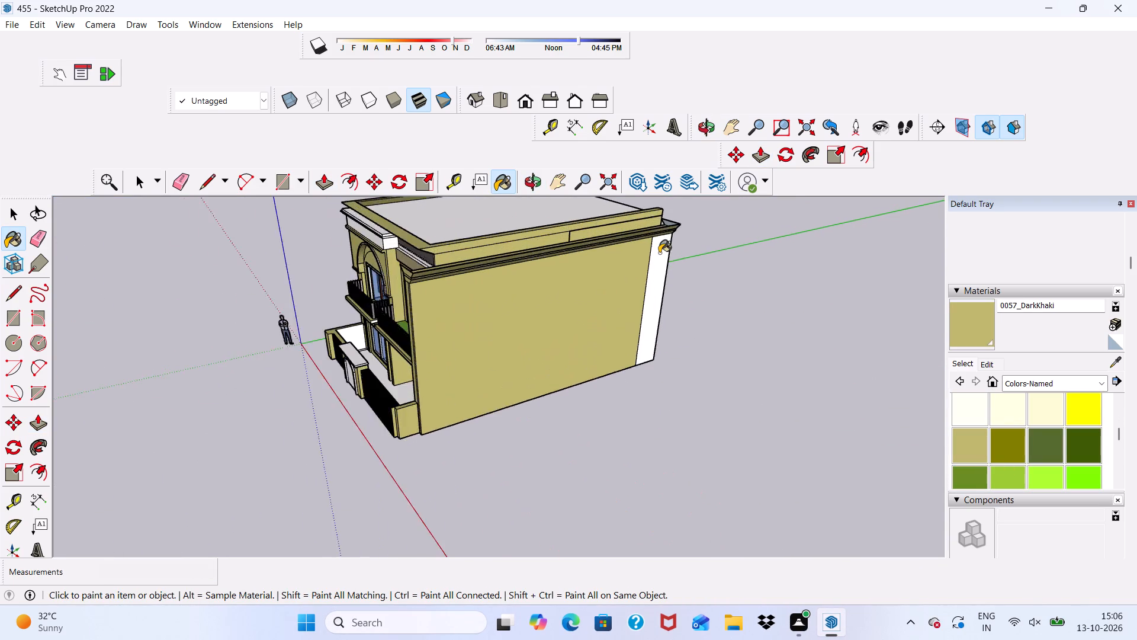
pyautogui.scroll(4, 659, 253)
pyautogui.click(659, 253)
# Paint the rear wall and the horizontal band above it with 0057_DarkKhaki.
pyautogui.scroll(-2, 659, 253)
pyautogui.moveTo(655, 271); pyautogui.dragTo(258, 282, button='middle')
pyautogui.scroll(1, 256, 279)
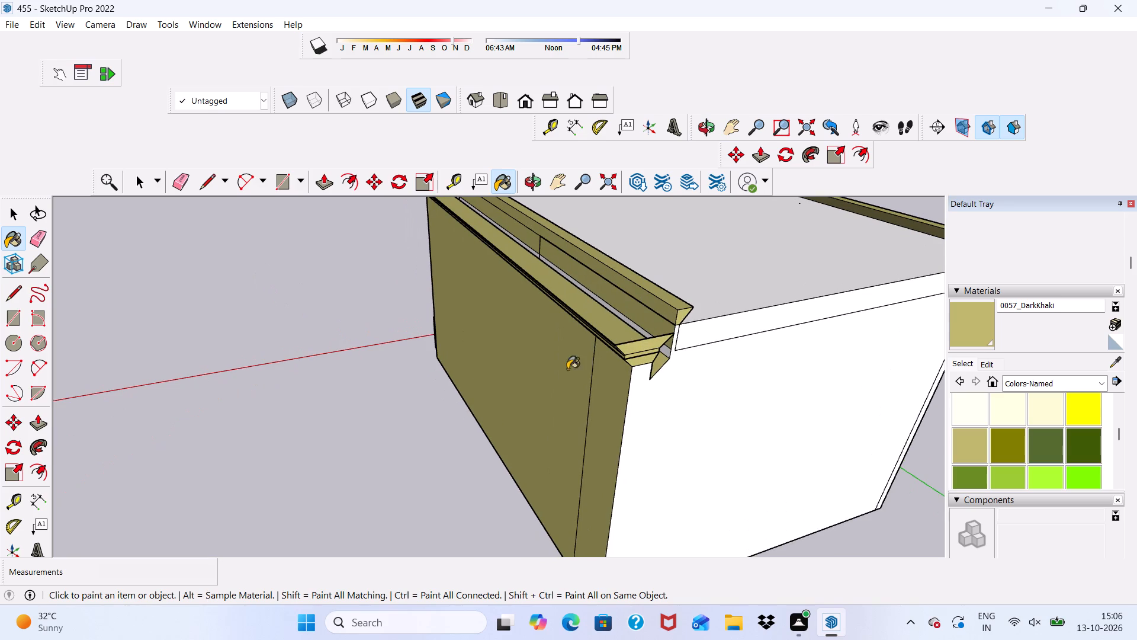
pyautogui.click(695, 400)
pyautogui.click(705, 335)
# Paint the white side wall beside the large-arch half, its narrow rear corner strip and the band above with 0057_DarkKhaki.
pyautogui.scroll(-6, 670, 340)
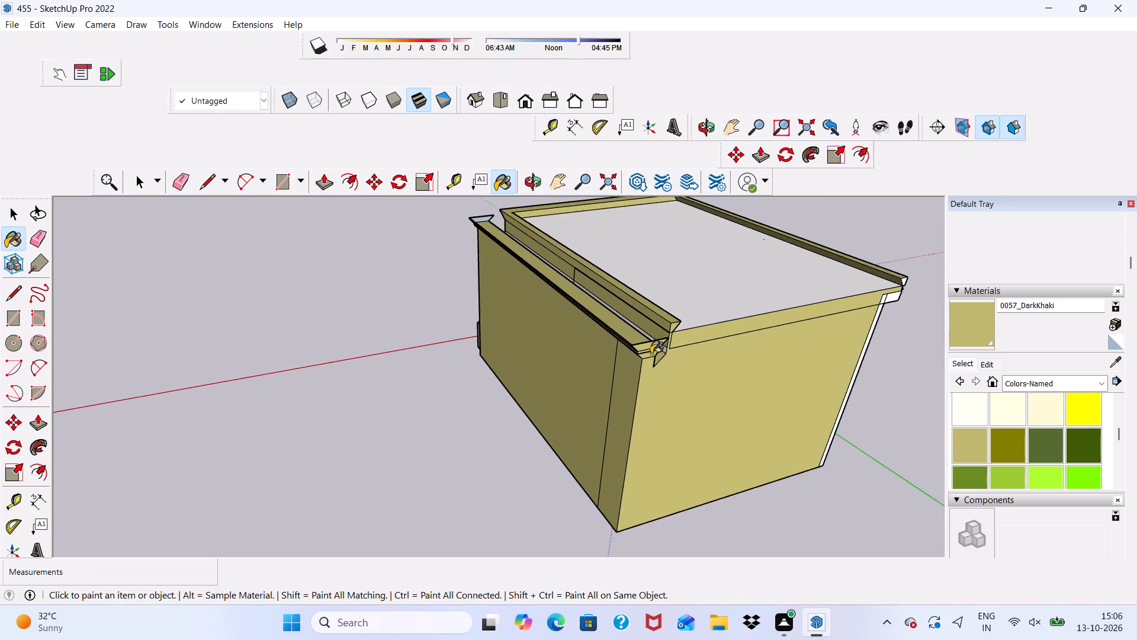
pyautogui.scroll(-4, 651, 354)
pyautogui.moveTo(650, 364); pyautogui.dragTo(357, 294, button='middle')
pyautogui.scroll(6, 364, 296)
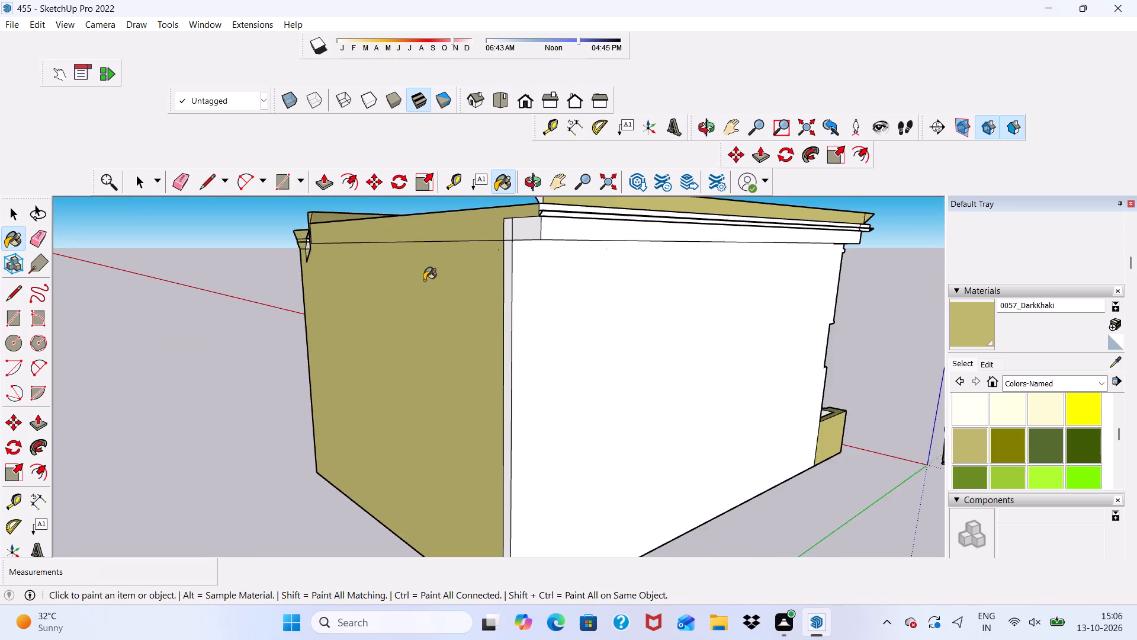
pyautogui.scroll(4, 434, 278)
pyautogui.click(554, 215)
pyautogui.click(571, 207)
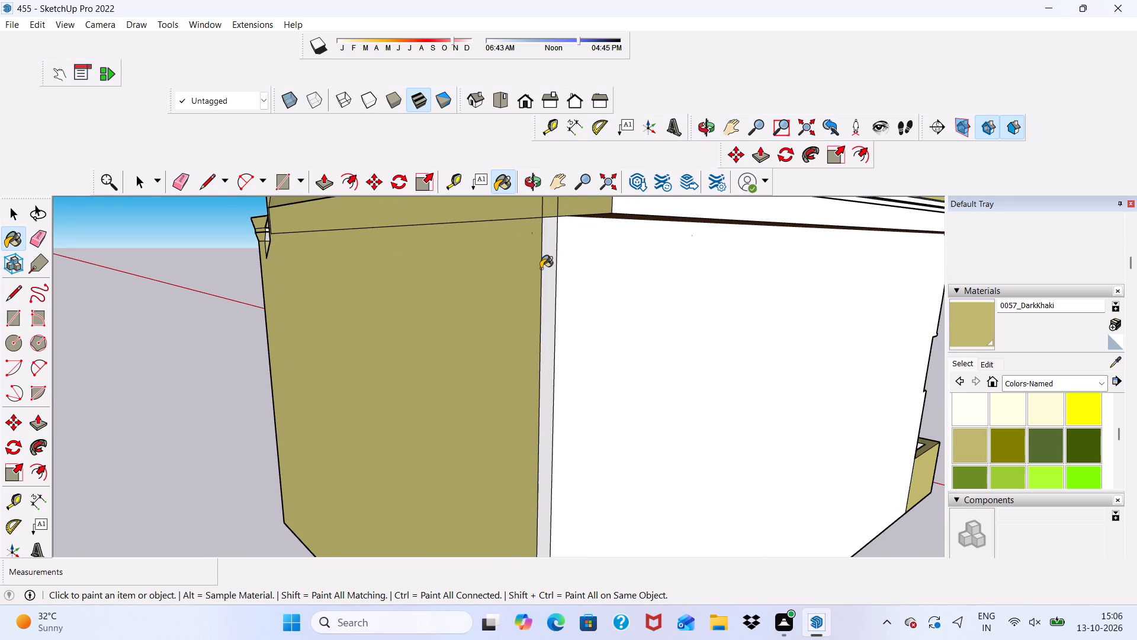
pyautogui.click(552, 265)
pyautogui.click(566, 271)
# Paint the white and grey cornice moulding strips running along the top of this side wall with 0057_DarkKhaki.
pyautogui.scroll(-14, 483, 292)
pyautogui.moveTo(472, 331); pyautogui.dragTo(455, 343, button='middle')
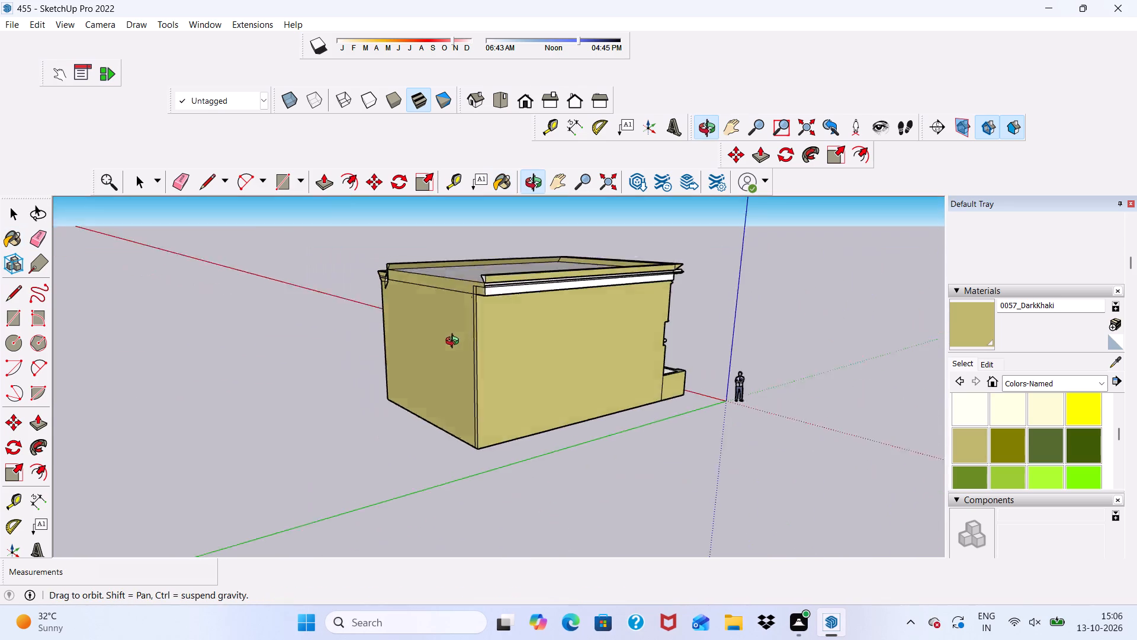
pyautogui.moveTo(455, 343); pyautogui.dragTo(227, 341, button='middle')
pyautogui.scroll(9, 426, 257)
pyautogui.click(332, 383)
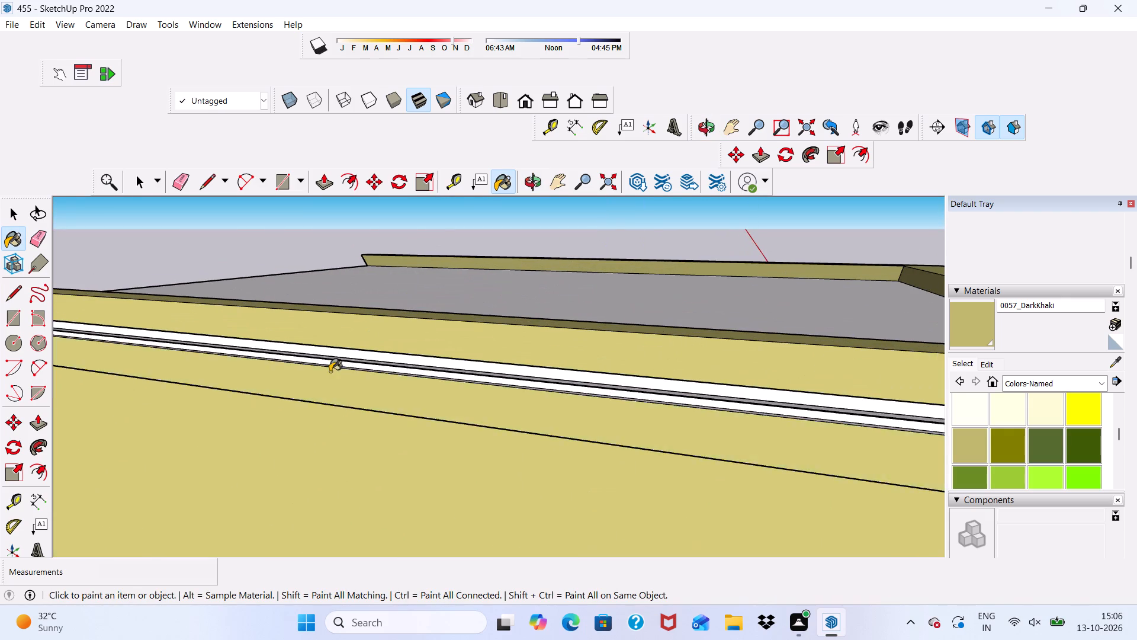
pyautogui.scroll(-5, 323, 343)
pyautogui.scroll(18, 323, 343)
pyautogui.click(294, 400)
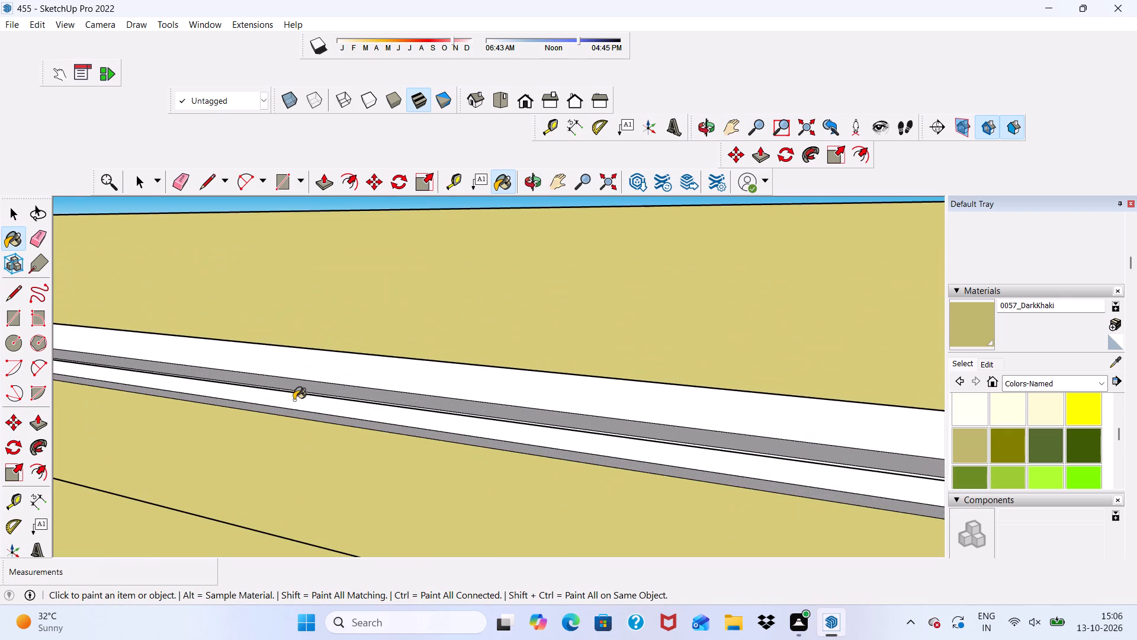
pyautogui.moveTo(290, 408); pyautogui.dragTo(290, 414)
pyautogui.click(296, 395)
pyautogui.click(300, 389)
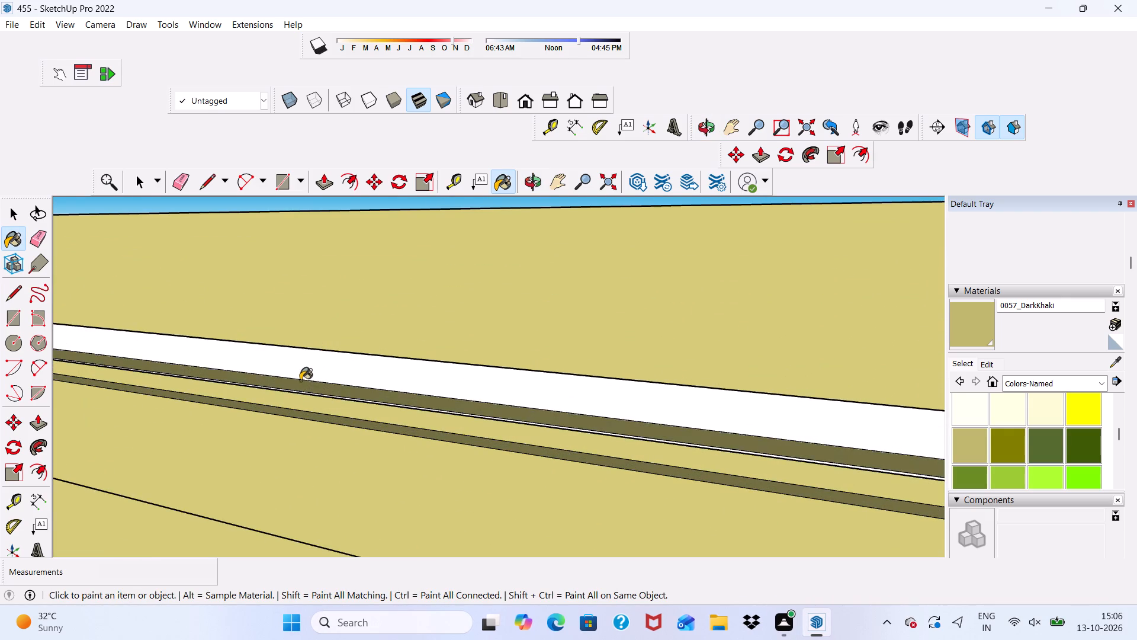
pyautogui.click(301, 373)
# Paint the front end face of the side wall's projecting top band with 0057_DarkKhaki.
pyautogui.scroll(-4, 301, 373)
pyautogui.scroll(3, 303, 402)
pyautogui.scroll(-20, 284, 405)
pyautogui.scroll(-3, 284, 405)
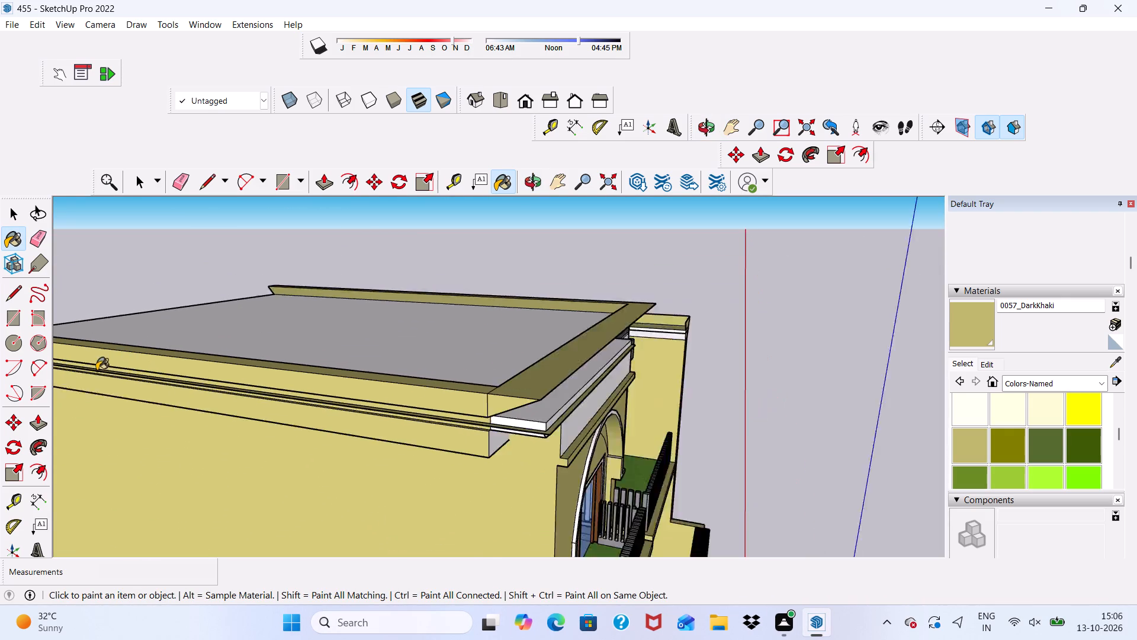
pyautogui.scroll(-2, 97, 370)
pyautogui.scroll(12, 377, 441)
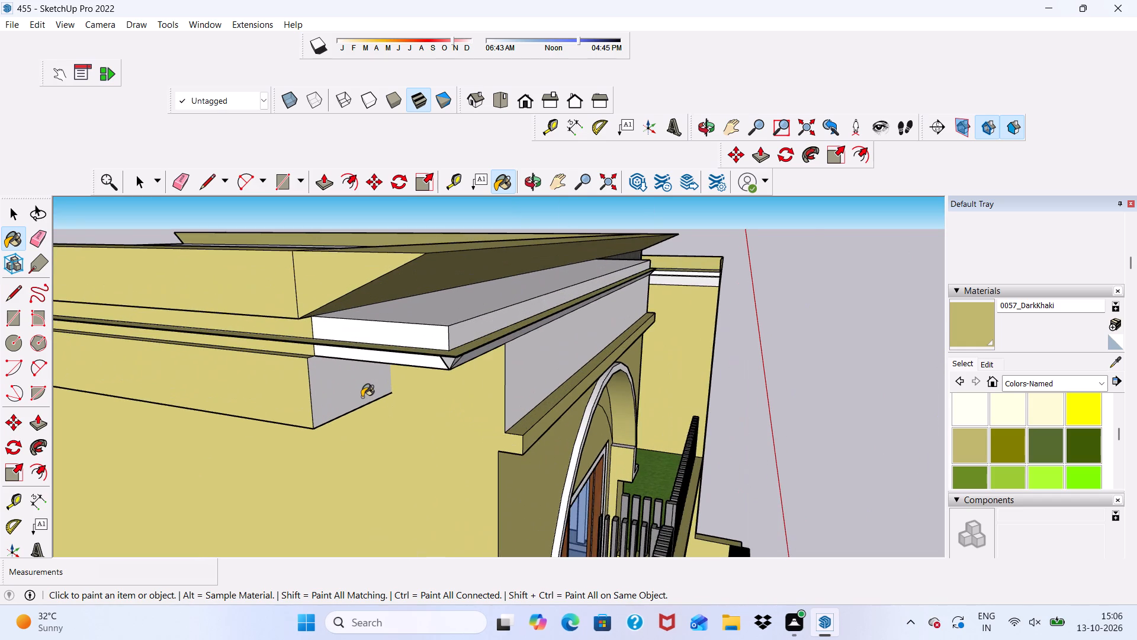
pyautogui.click(362, 397)
# Paint the lower moulding of the front cornice above the large arch, its underside and its outer corner return with 0057_DarkKhaki.
pyautogui.scroll(-4, 362, 397)
pyautogui.moveTo(369, 399); pyautogui.dragTo(83, 388, button='middle')
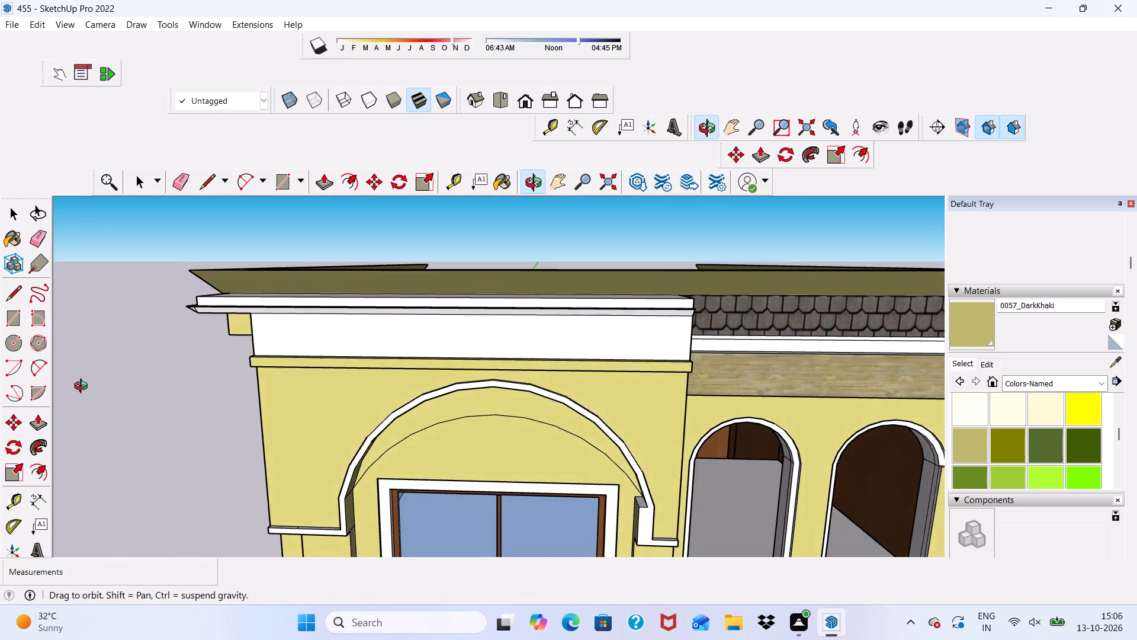
pyautogui.moveTo(83, 388); pyautogui.dragTo(162, 349, button='middle')
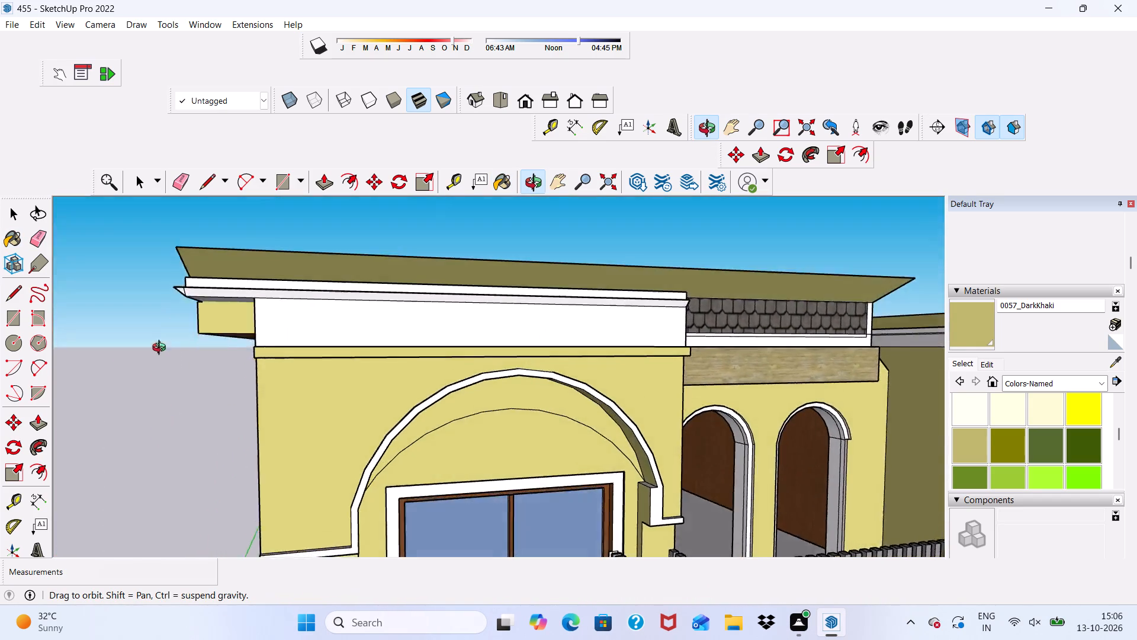
pyautogui.moveTo(162, 349); pyautogui.dragTo(176, 300, button='middle')
pyautogui.scroll(6, 247, 276)
pyautogui.click(226, 268)
pyautogui.click(211, 226)
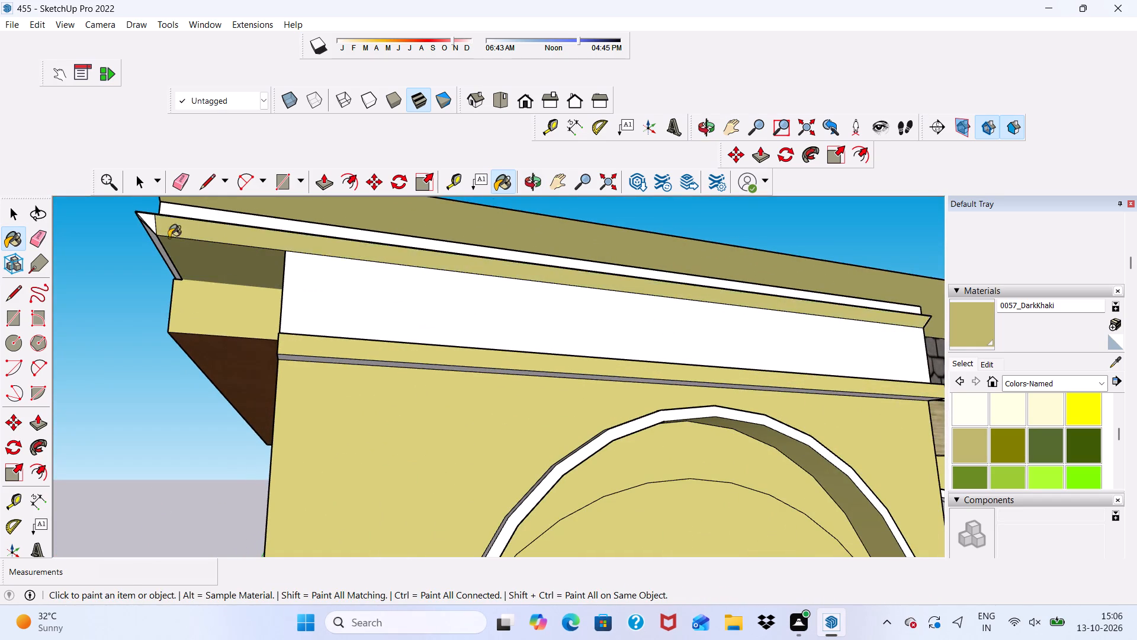
pyautogui.scroll(4, 154, 242)
pyautogui.click(144, 206)
pyautogui.click(153, 206)
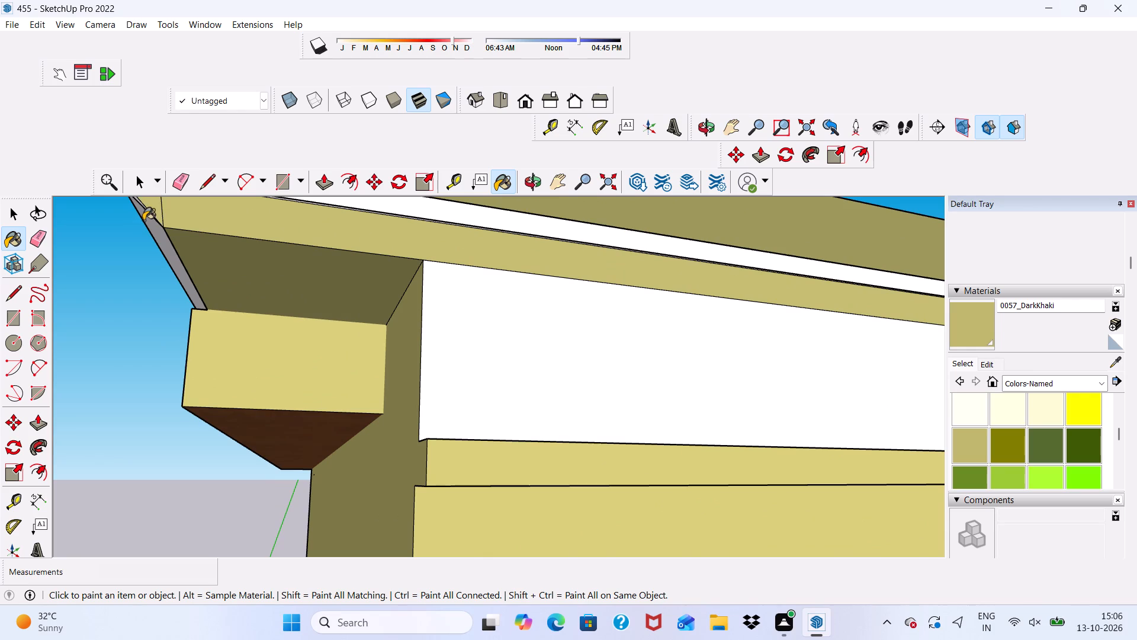
pyautogui.click(143, 220)
pyautogui.click(155, 239)
pyautogui.click(164, 238)
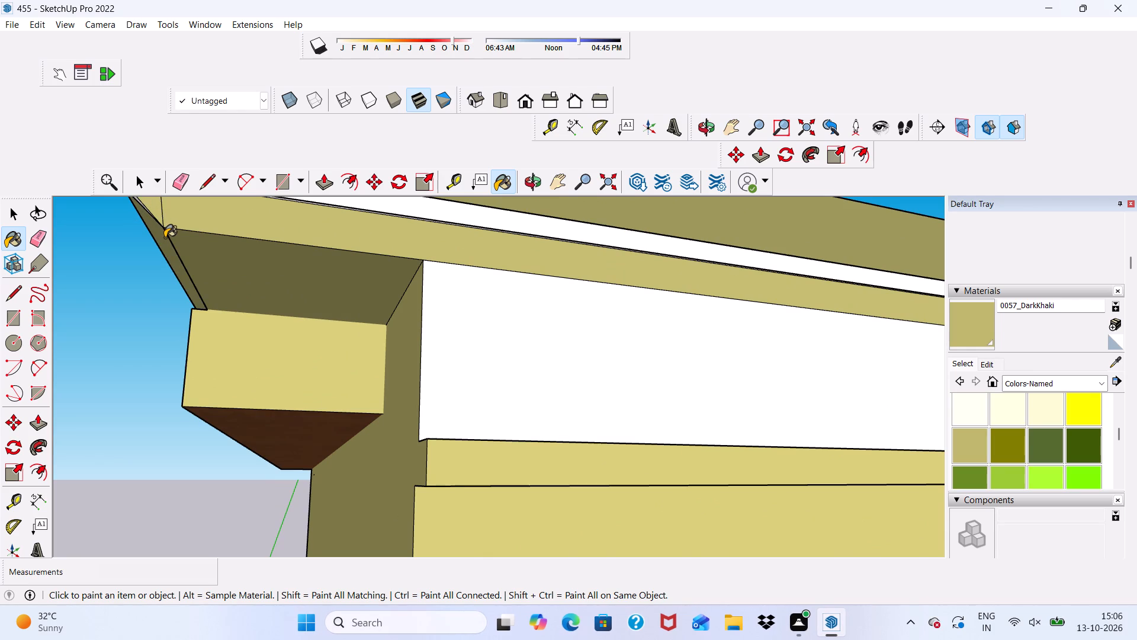
pyautogui.scroll(-6, 165, 238)
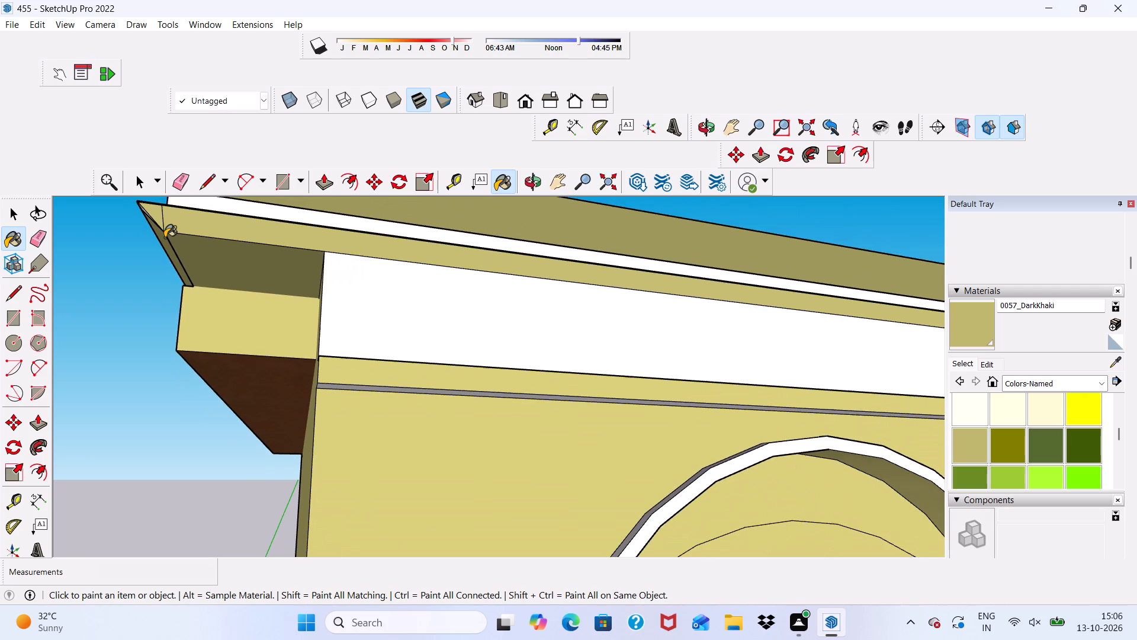
pyautogui.scroll(1, 165, 238)
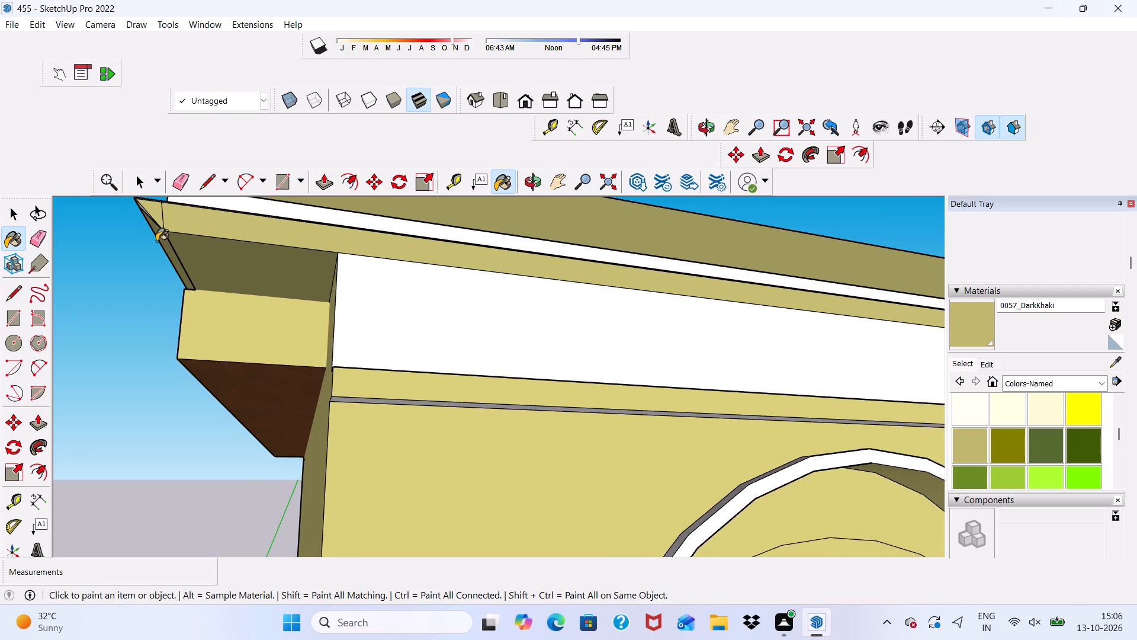
pyautogui.scroll(-3, 158, 244)
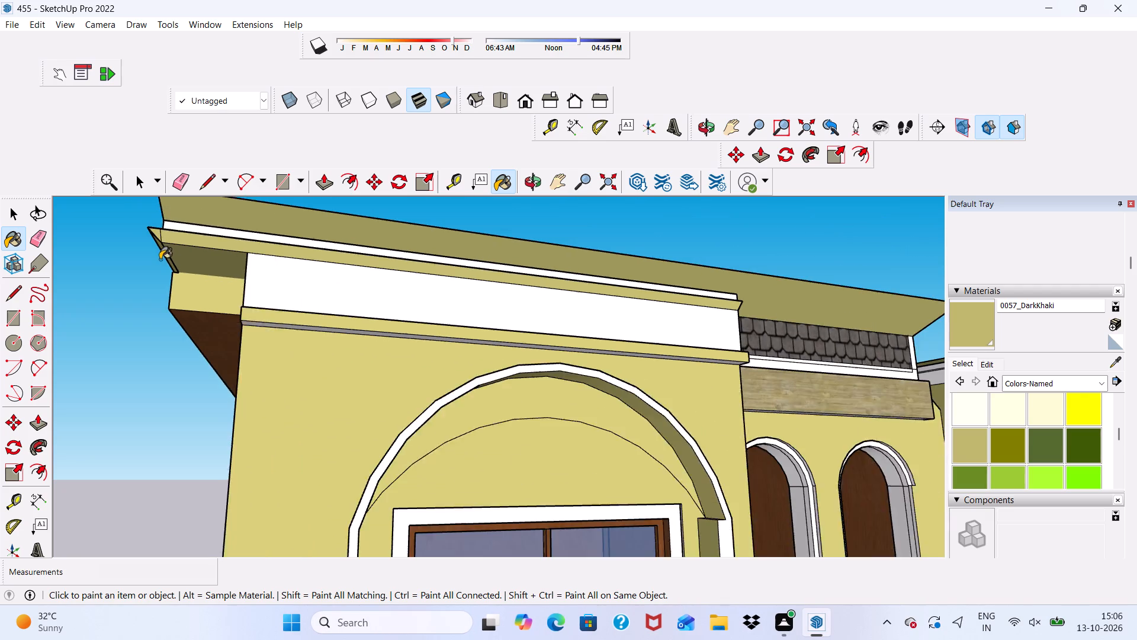
# Paint the cornice moulding's return beside the roof tiles and its small corner face with 0057_DarkKhaki.
pyautogui.scroll(-2, 160, 260)
pyautogui.moveTo(164, 252); pyautogui.dragTo(0, 364, button='middle')
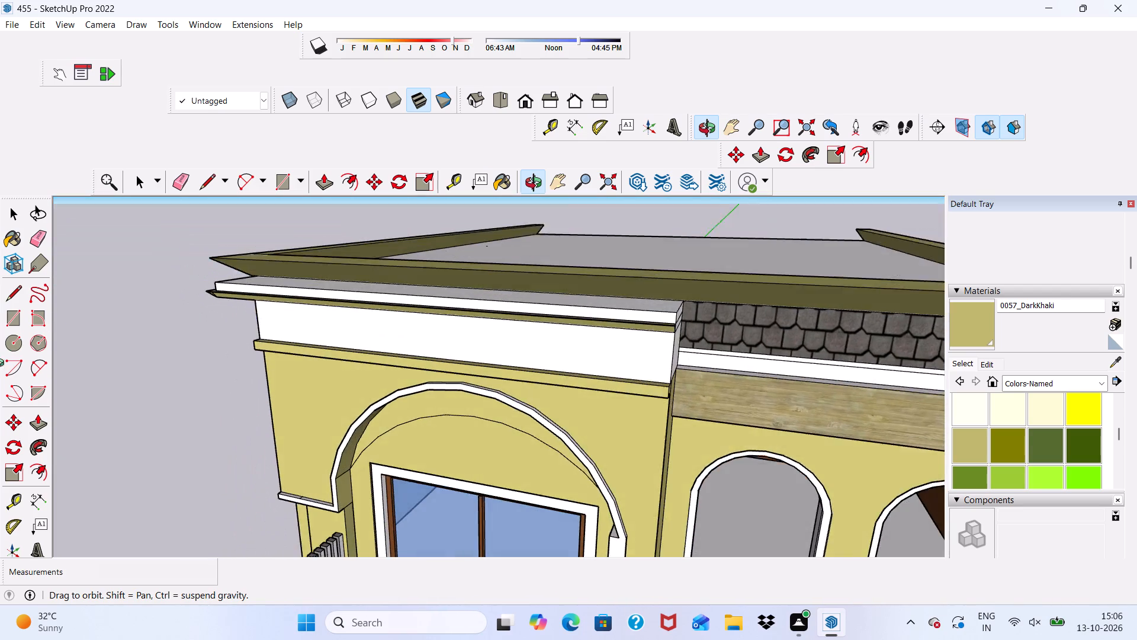
pyautogui.moveTo(0, 364); pyautogui.dragTo(0, 356, button='middle')
pyautogui.scroll(5, 452, 398)
pyautogui.scroll(-3, 474, 359)
pyautogui.moveTo(474, 359); pyautogui.dragTo(258, 372, button='middle')
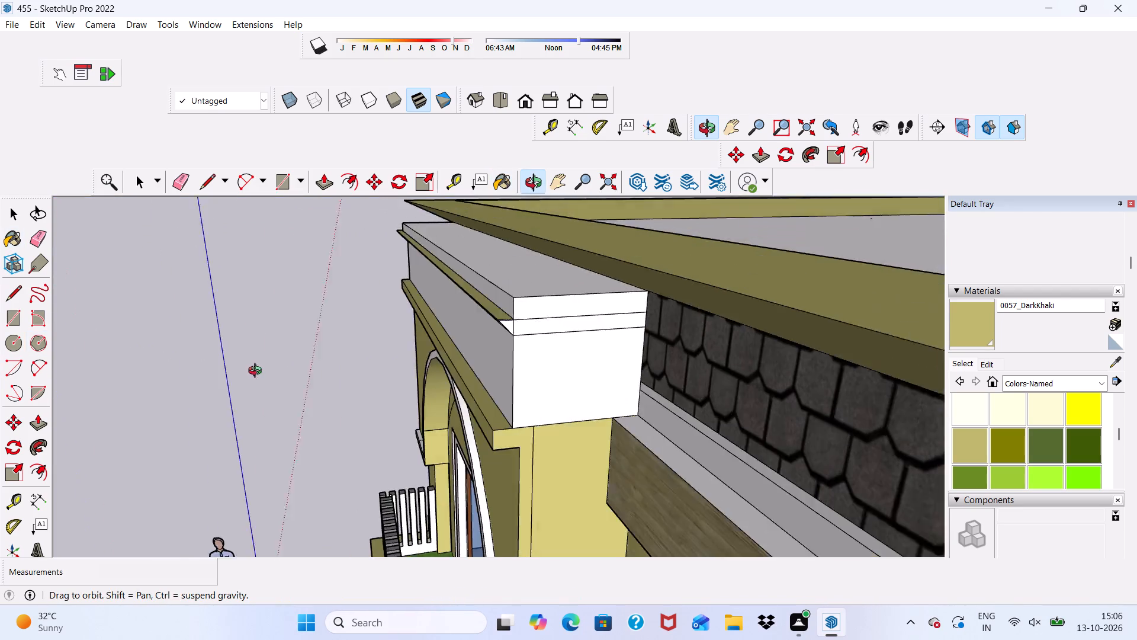
pyautogui.moveTo(258, 372); pyautogui.dragTo(256, 342, button='middle')
pyautogui.scroll(7, 534, 276)
pyautogui.click(521, 260)
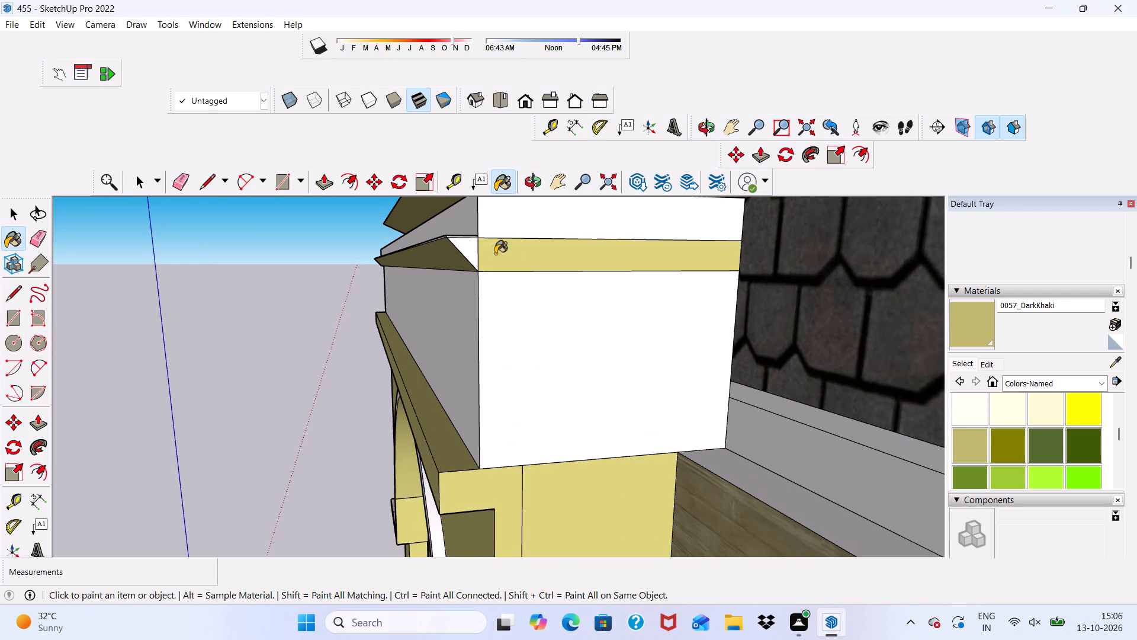
pyautogui.click(467, 245)
# Paint the remaining thin white strip along the front cornice's lower moulding with 0057_DarkKhaki.
pyautogui.scroll(-5, 467, 245)
pyautogui.moveTo(378, 301); pyautogui.dragTo(525, 373, button='middle')
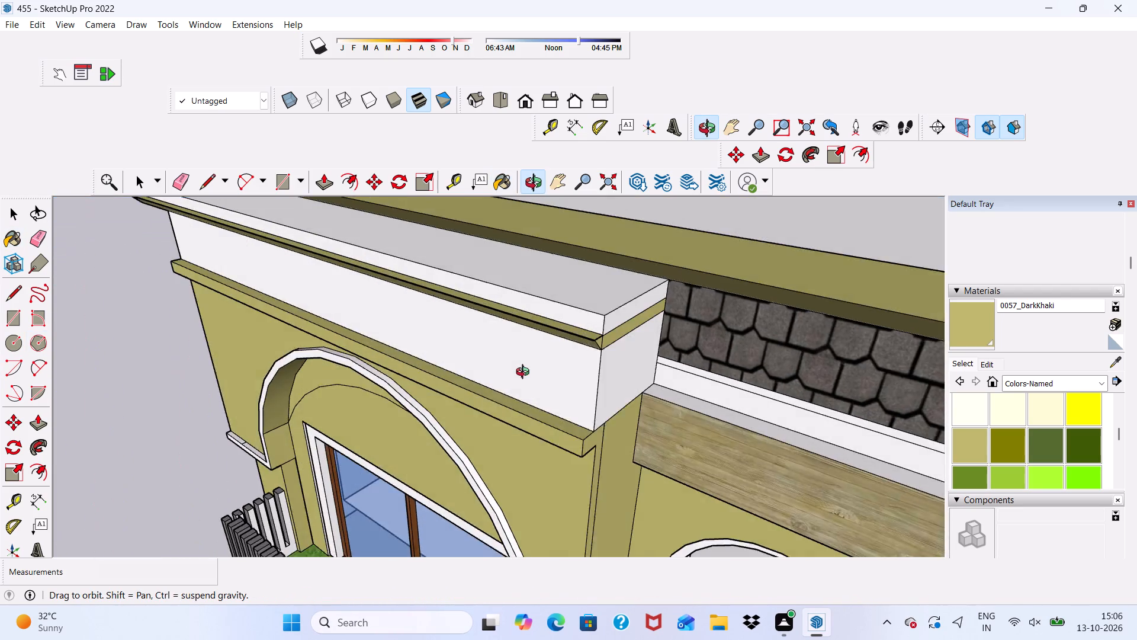
pyautogui.moveTo(525, 373); pyautogui.dragTo(534, 383, button='middle')
pyautogui.scroll(7, 572, 317)
pyautogui.scroll(-2, 551, 322)
pyautogui.scroll(14, 512, 351)
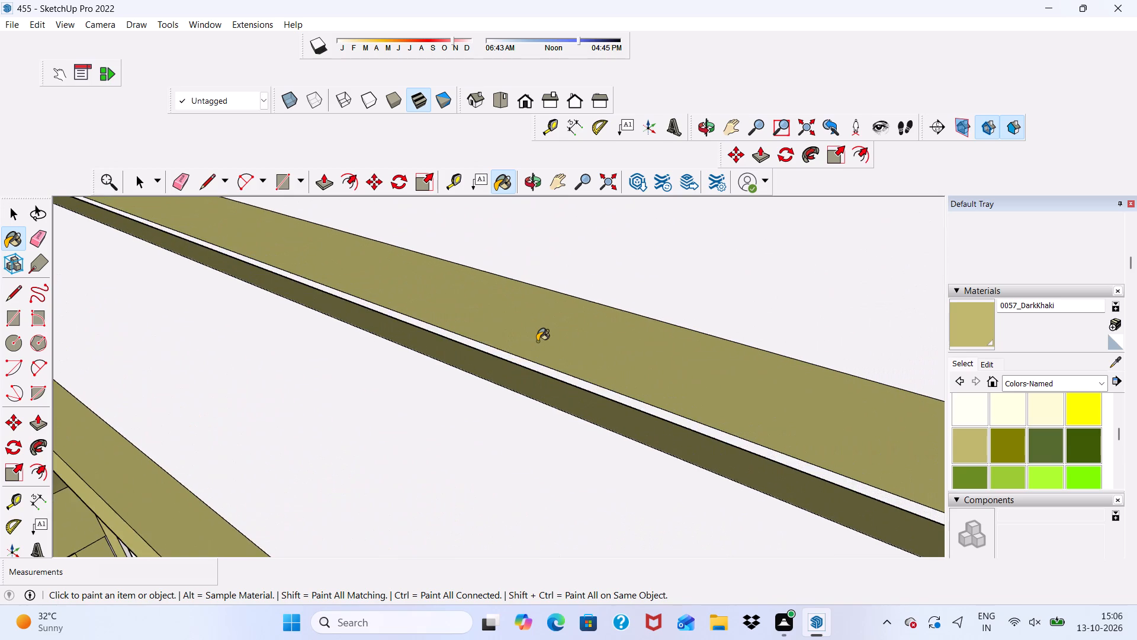
pyautogui.scroll(13, 537, 341)
pyautogui.scroll(-1, 525, 337)
pyautogui.click(525, 337)
# Paint the remaining white lower moulding faces at the cornice's outer side corner with 0057_DarkKhaki.
pyautogui.scroll(-12, 525, 336)
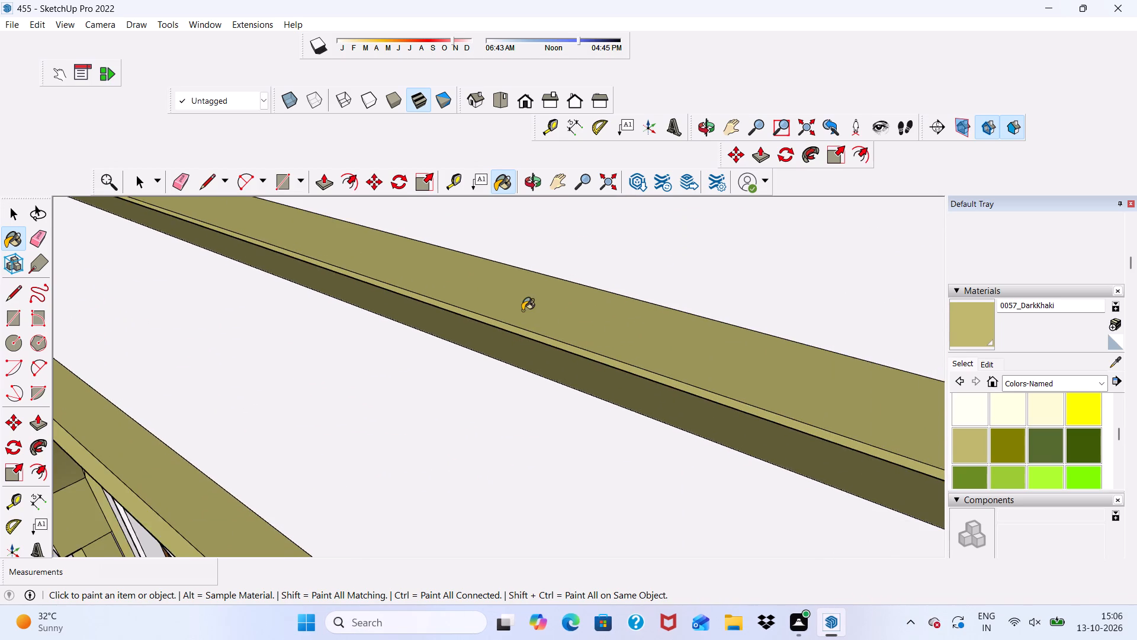
pyautogui.scroll(-17, 522, 311)
pyautogui.scroll(-12, 544, 309)
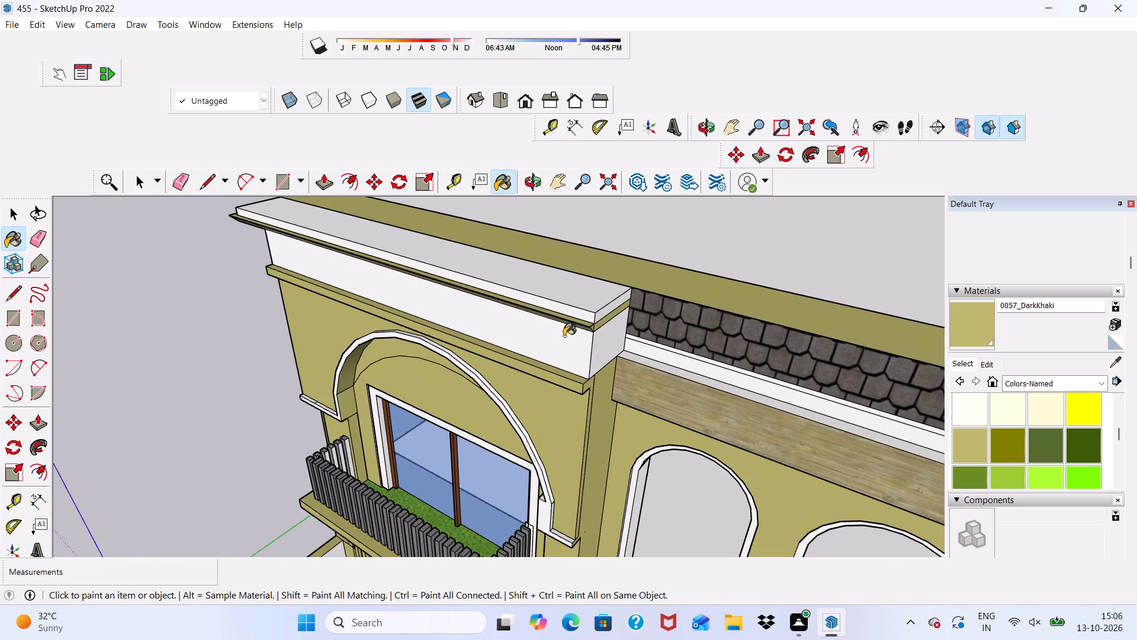
pyautogui.scroll(-1, 546, 345)
pyautogui.scroll(7, 243, 280)
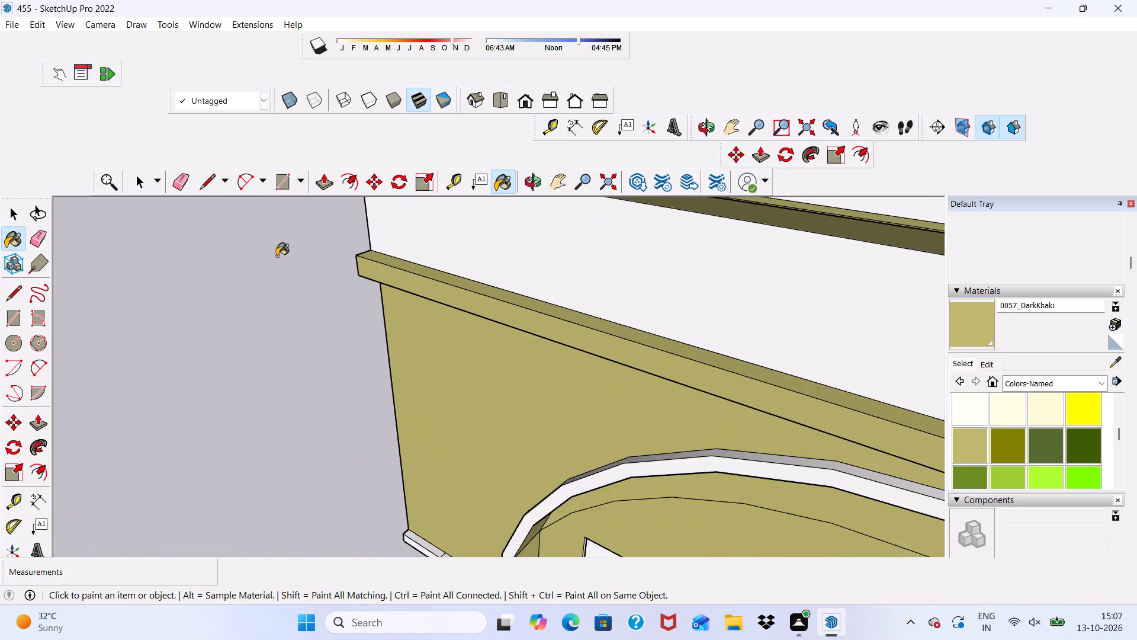
pyautogui.scroll(4, 374, 247)
pyautogui.scroll(-7, 382, 245)
pyautogui.moveTo(330, 273); pyautogui.dragTo(663, 284, button='middle')
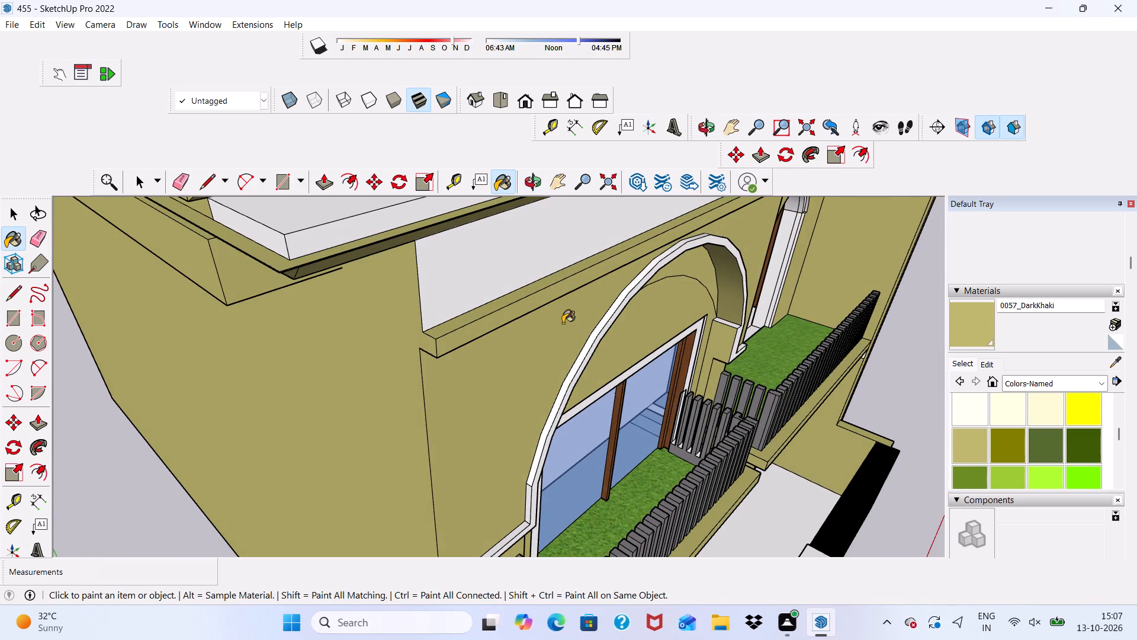
pyautogui.scroll(-10, 198, 341)
pyautogui.moveTo(249, 337); pyautogui.dragTo(352, 260, button='middle')
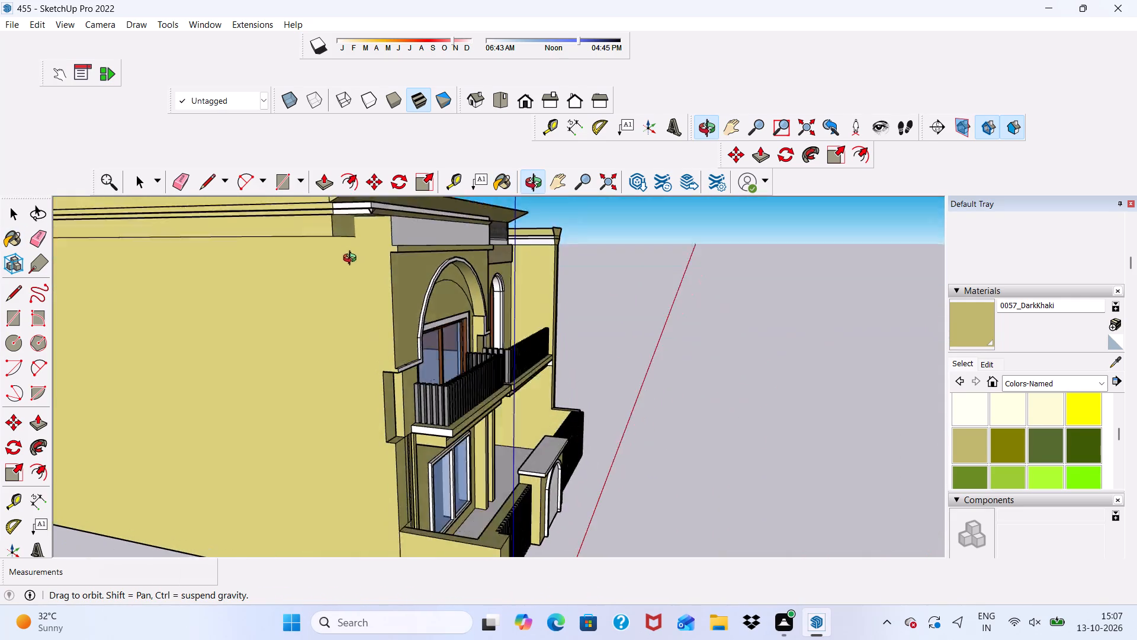
pyautogui.moveTo(352, 260); pyautogui.dragTo(359, 233, button='middle')
pyautogui.scroll(1, 359, 233)
pyautogui.scroll(-5, 363, 305)
pyautogui.scroll(5, 376, 300)
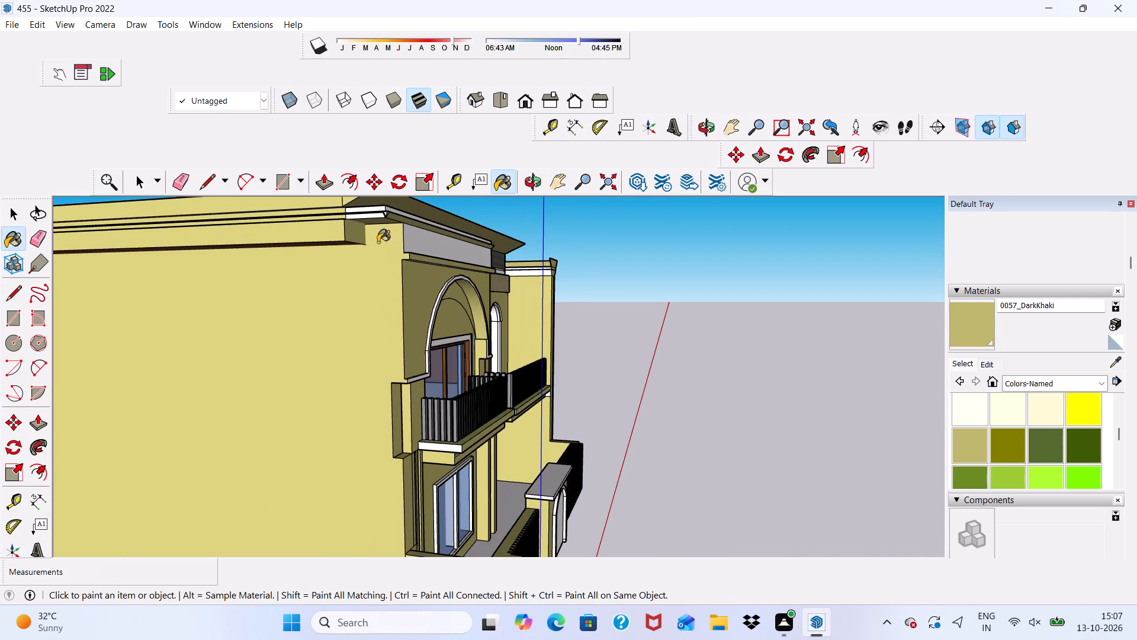
pyautogui.scroll(6, 363, 222)
pyautogui.scroll(-1, 361, 216)
pyautogui.click(361, 204)
pyautogui.scroll(-1, 361, 208)
pyautogui.scroll(6, 387, 278)
pyautogui.scroll(-4, 388, 283)
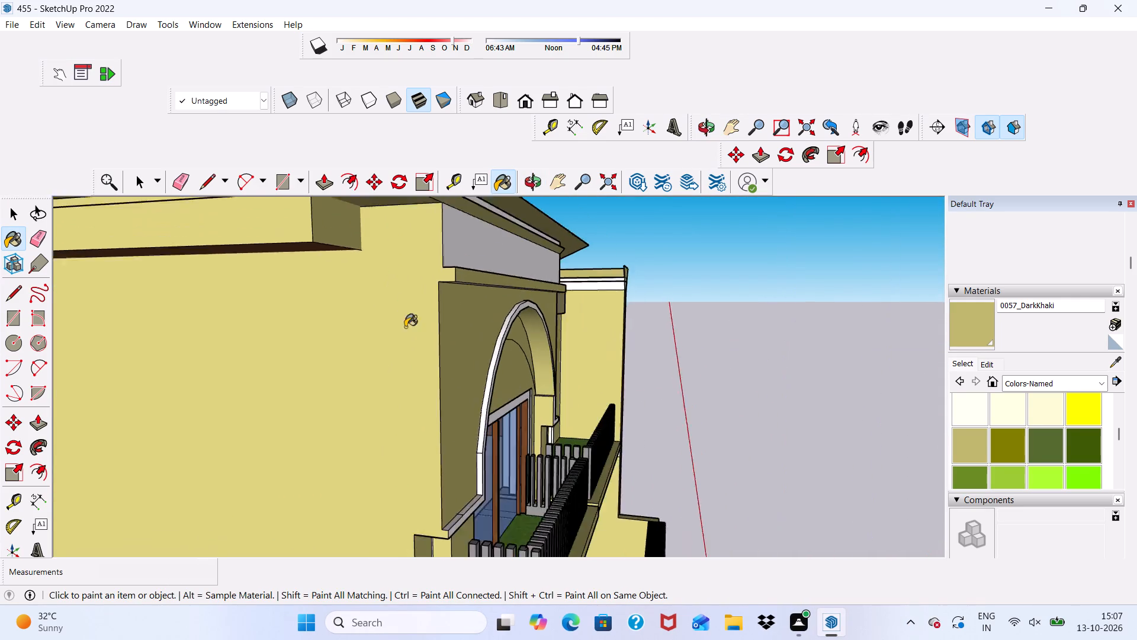
pyautogui.scroll(-3, 405, 327)
pyautogui.scroll(16, 412, 228)
pyautogui.click(381, 228)
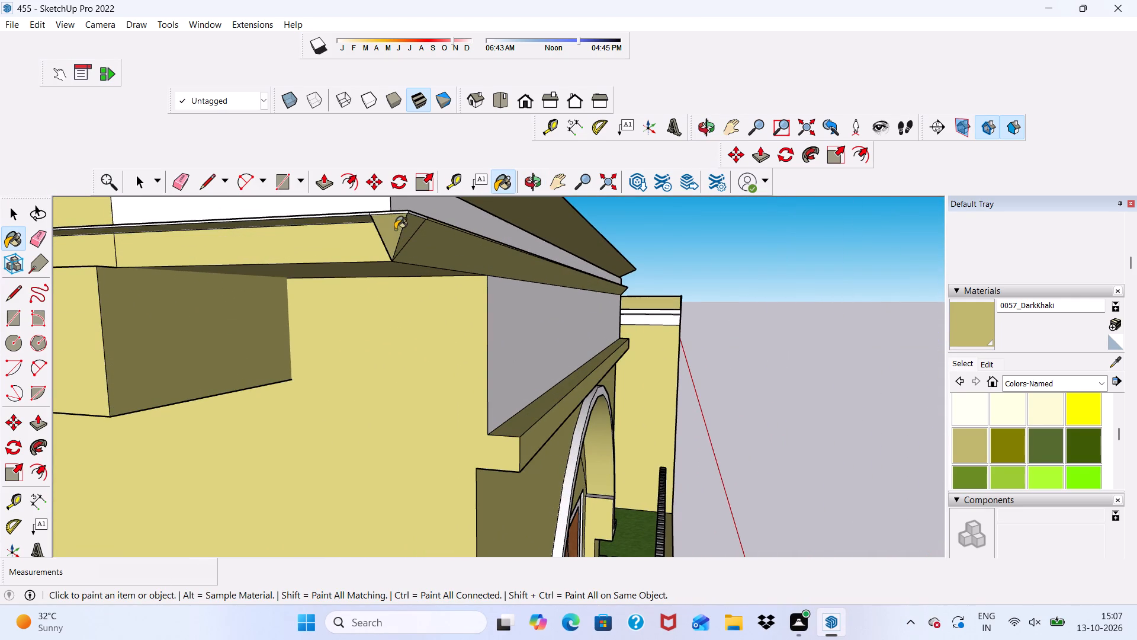
# Examine the front cornice, the roof edge and the whole front facade for remaining unpainted faces.
pyautogui.scroll(-5, 399, 230)
pyautogui.moveTo(411, 262); pyautogui.dragTo(46, 284, button='middle')
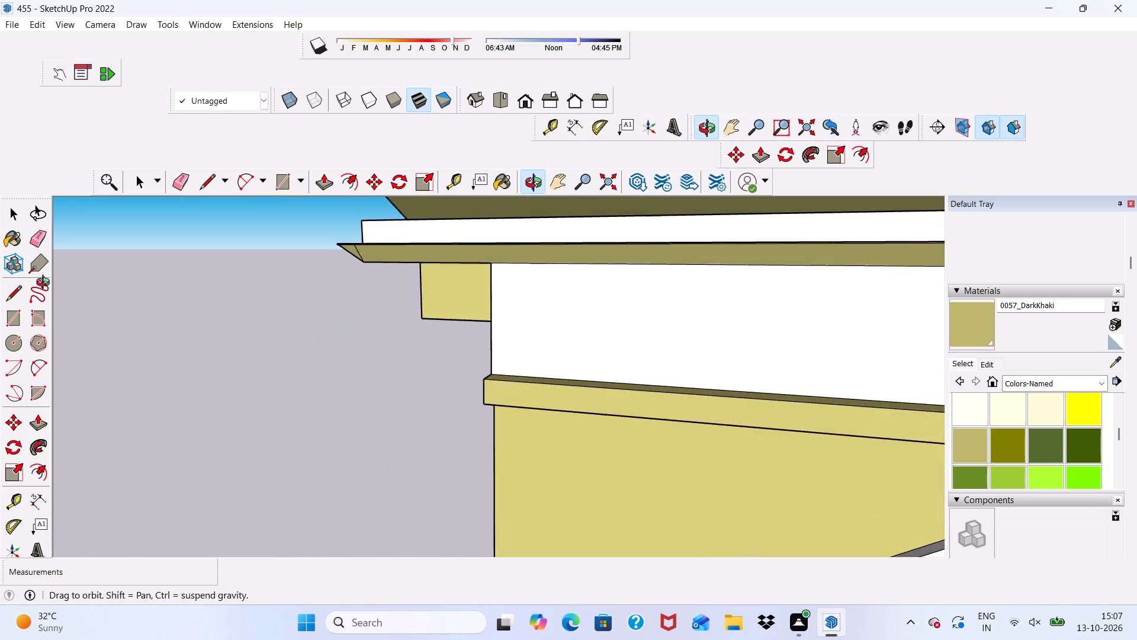
pyautogui.moveTo(46, 284); pyautogui.dragTo(47, 261, button='middle')
pyautogui.scroll(1, 162, 348)
pyautogui.scroll(-11, 181, 358)
pyautogui.scroll(6, 425, 356)
pyautogui.scroll(-1, 566, 363)
pyautogui.moveTo(566, 363); pyautogui.dragTo(360, 388, button='middle')
pyautogui.scroll(2, 402, 373)
pyautogui.scroll(-12, 406, 375)
pyautogui.moveTo(458, 417); pyautogui.dragTo(566, 426, button='middle')
pyautogui.scroll(8, 555, 384)
pyautogui.scroll(-1, 554, 382)
pyautogui.scroll(13, 510, 403)
pyautogui.scroll(-11, 497, 415)
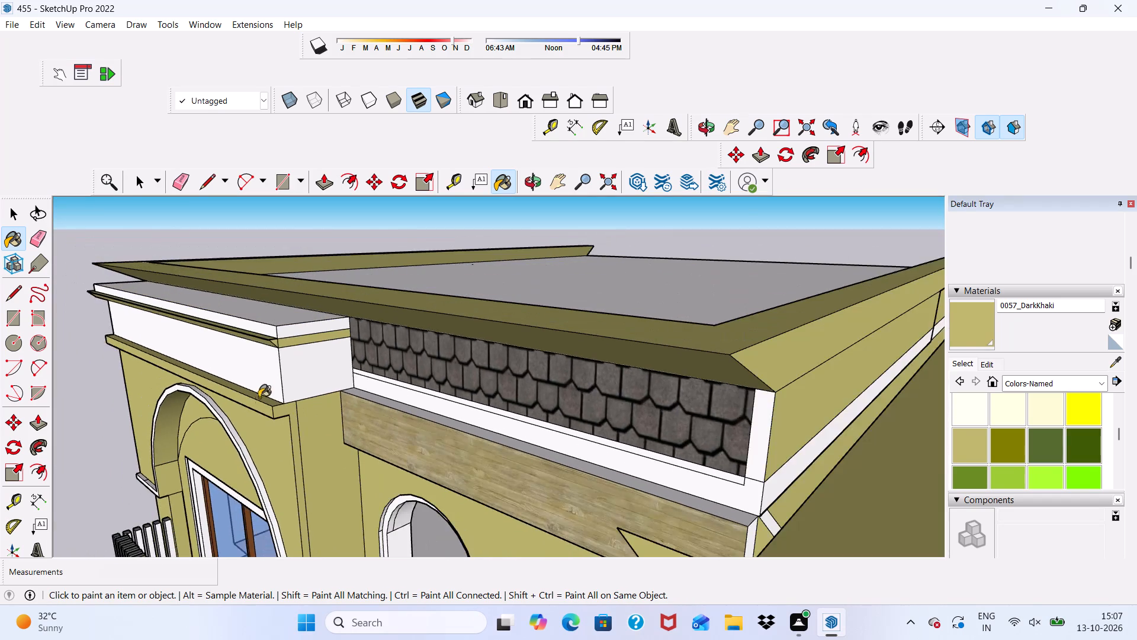
pyautogui.scroll(-2, 259, 388)
pyautogui.moveTo(259, 388); pyautogui.dragTo(387, 329, button='middle')
pyautogui.scroll(2, 413, 324)
pyautogui.scroll(-3, 413, 324)
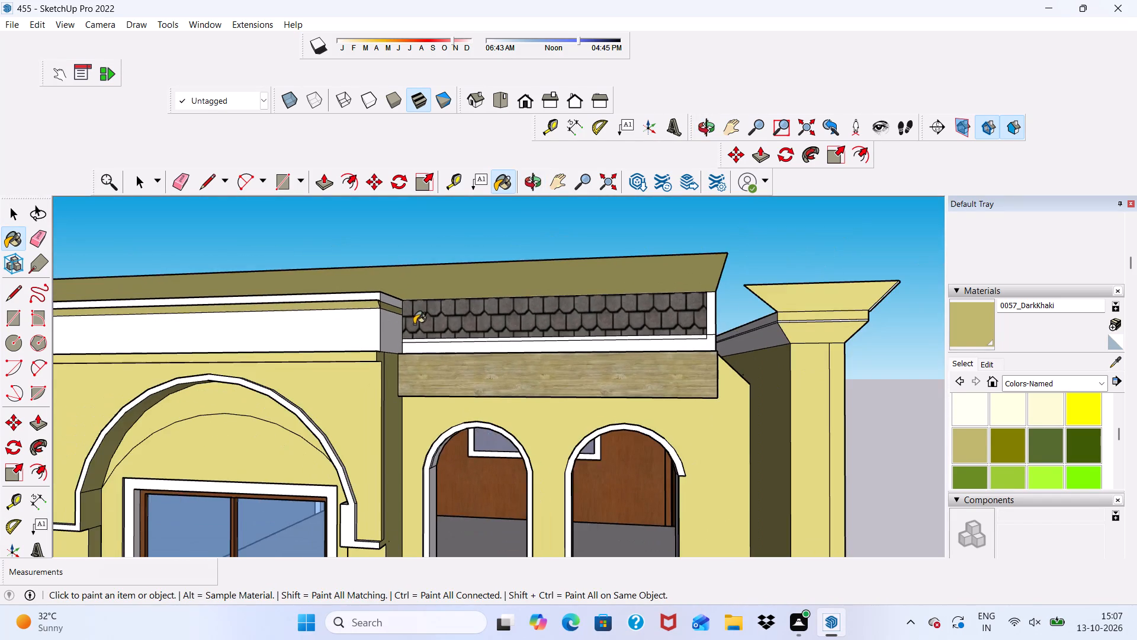
pyautogui.scroll(-4, 416, 325)
pyautogui.press('space')
pyautogui.scroll(-9, 458, 303)
pyautogui.scroll(1, 404, 452)
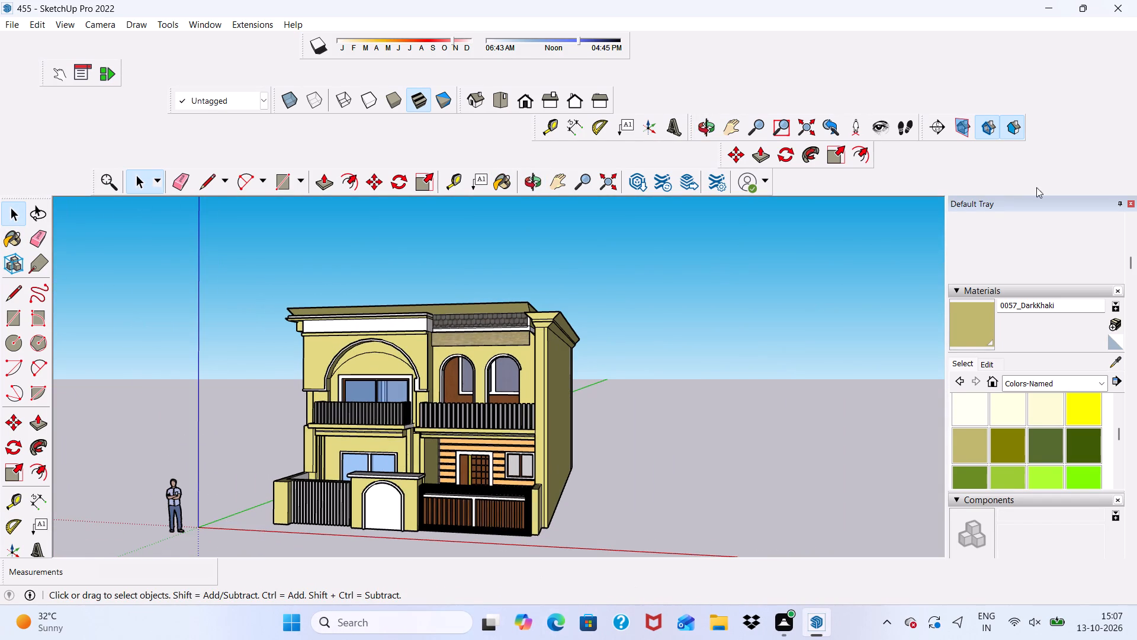